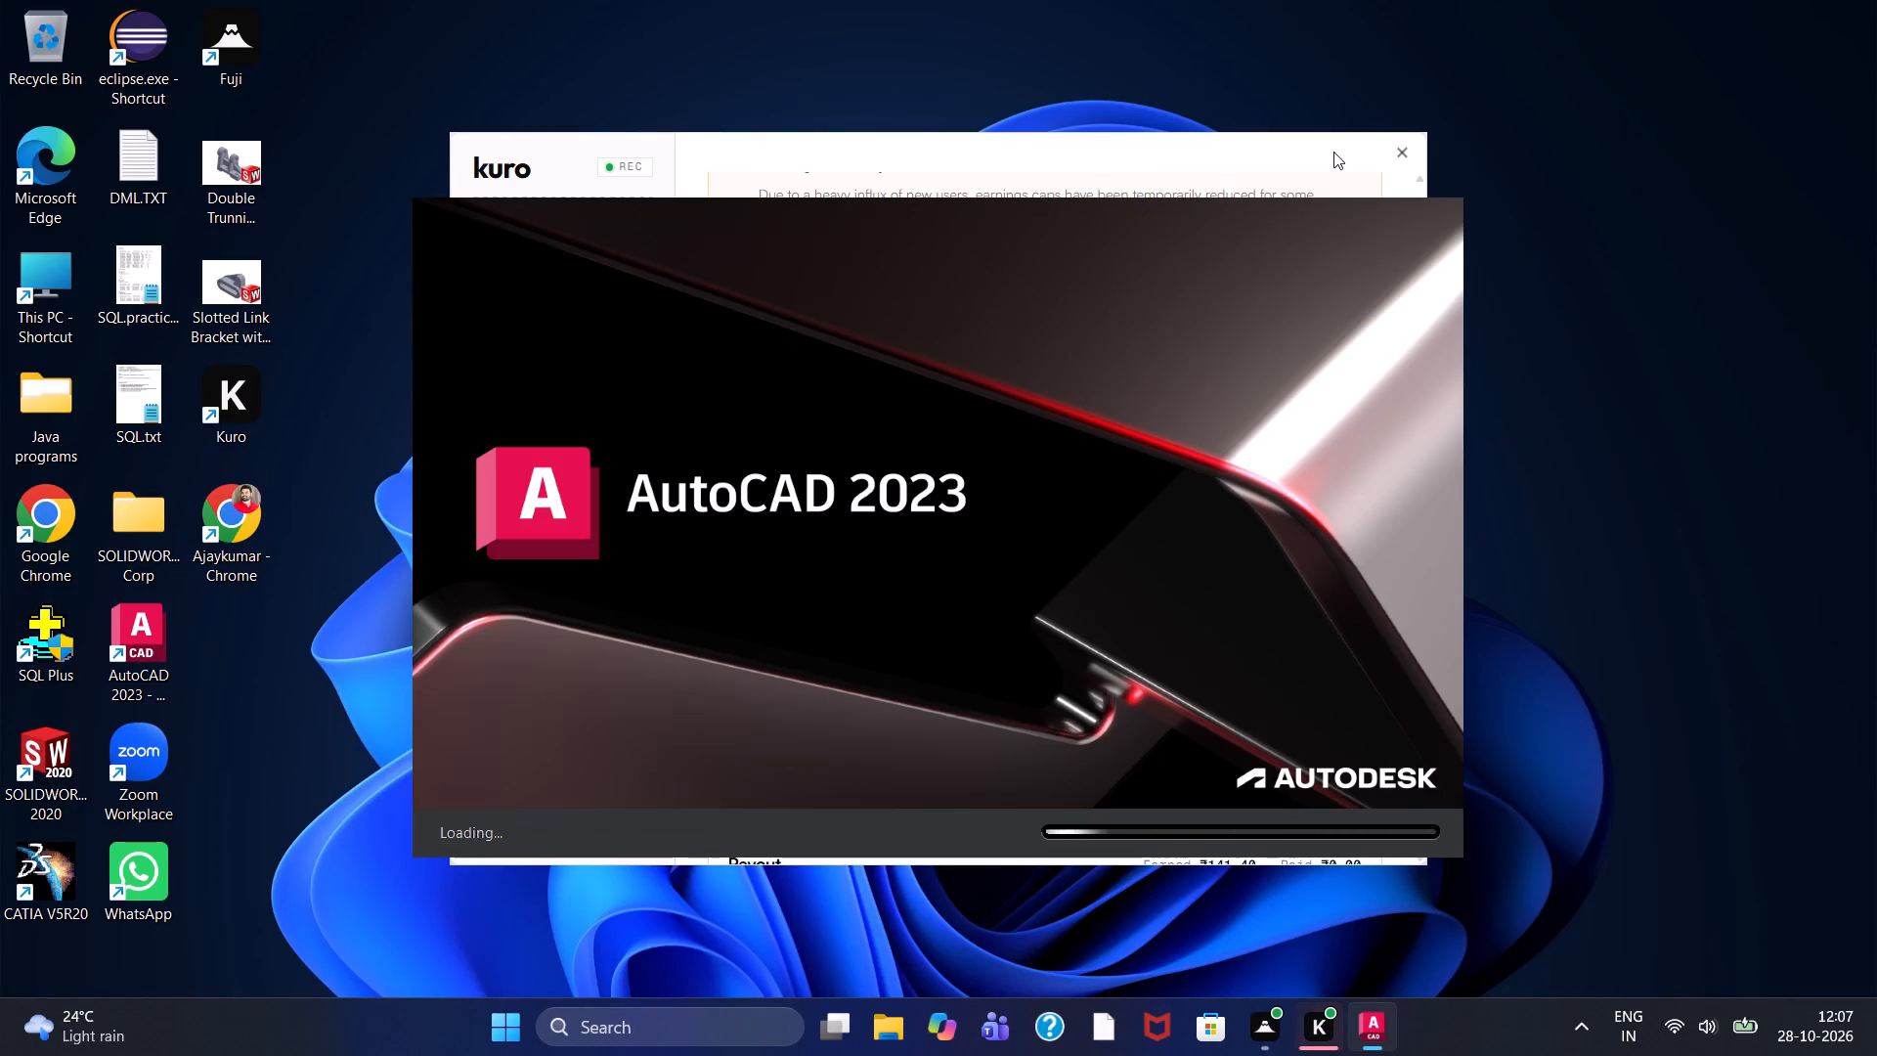
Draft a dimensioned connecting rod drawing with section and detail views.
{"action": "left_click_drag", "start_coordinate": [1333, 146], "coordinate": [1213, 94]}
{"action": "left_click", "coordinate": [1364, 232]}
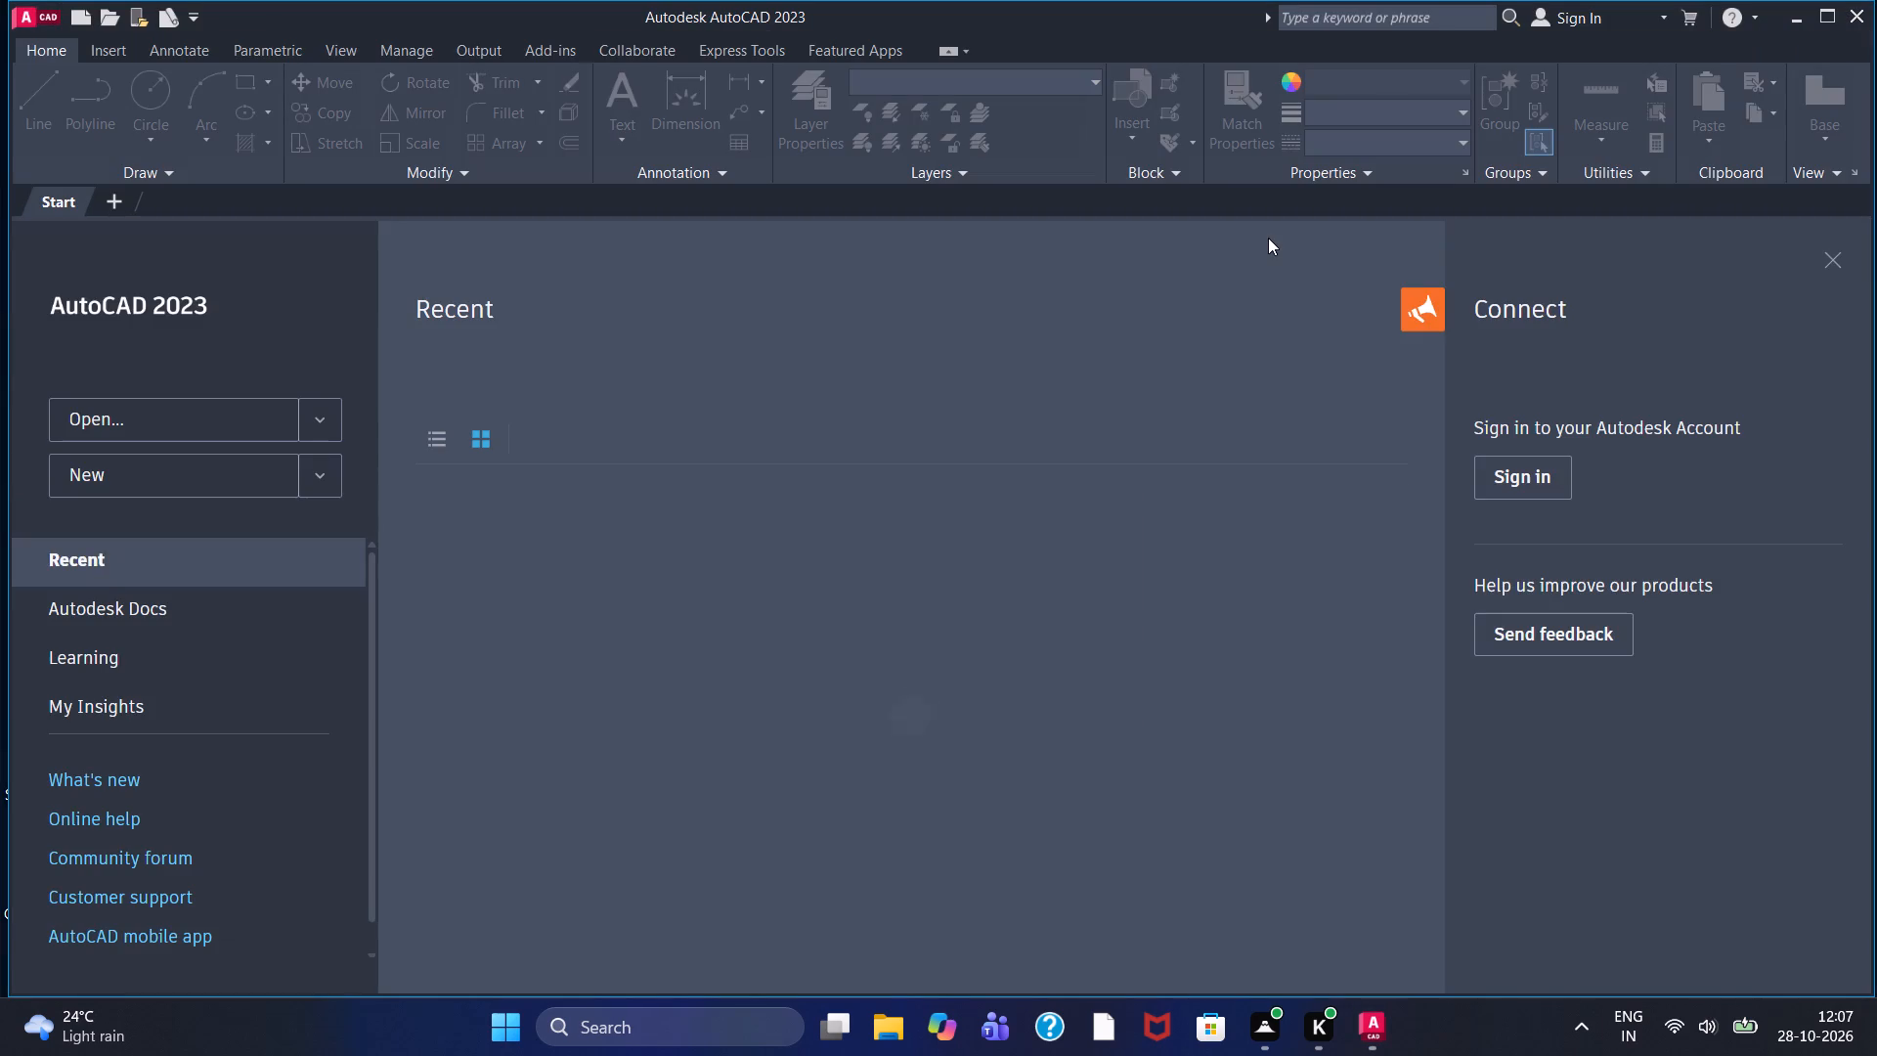
Create a new drawing from the acadiso.dwt template.
{"action": "left_click", "coordinate": [234, 460]}
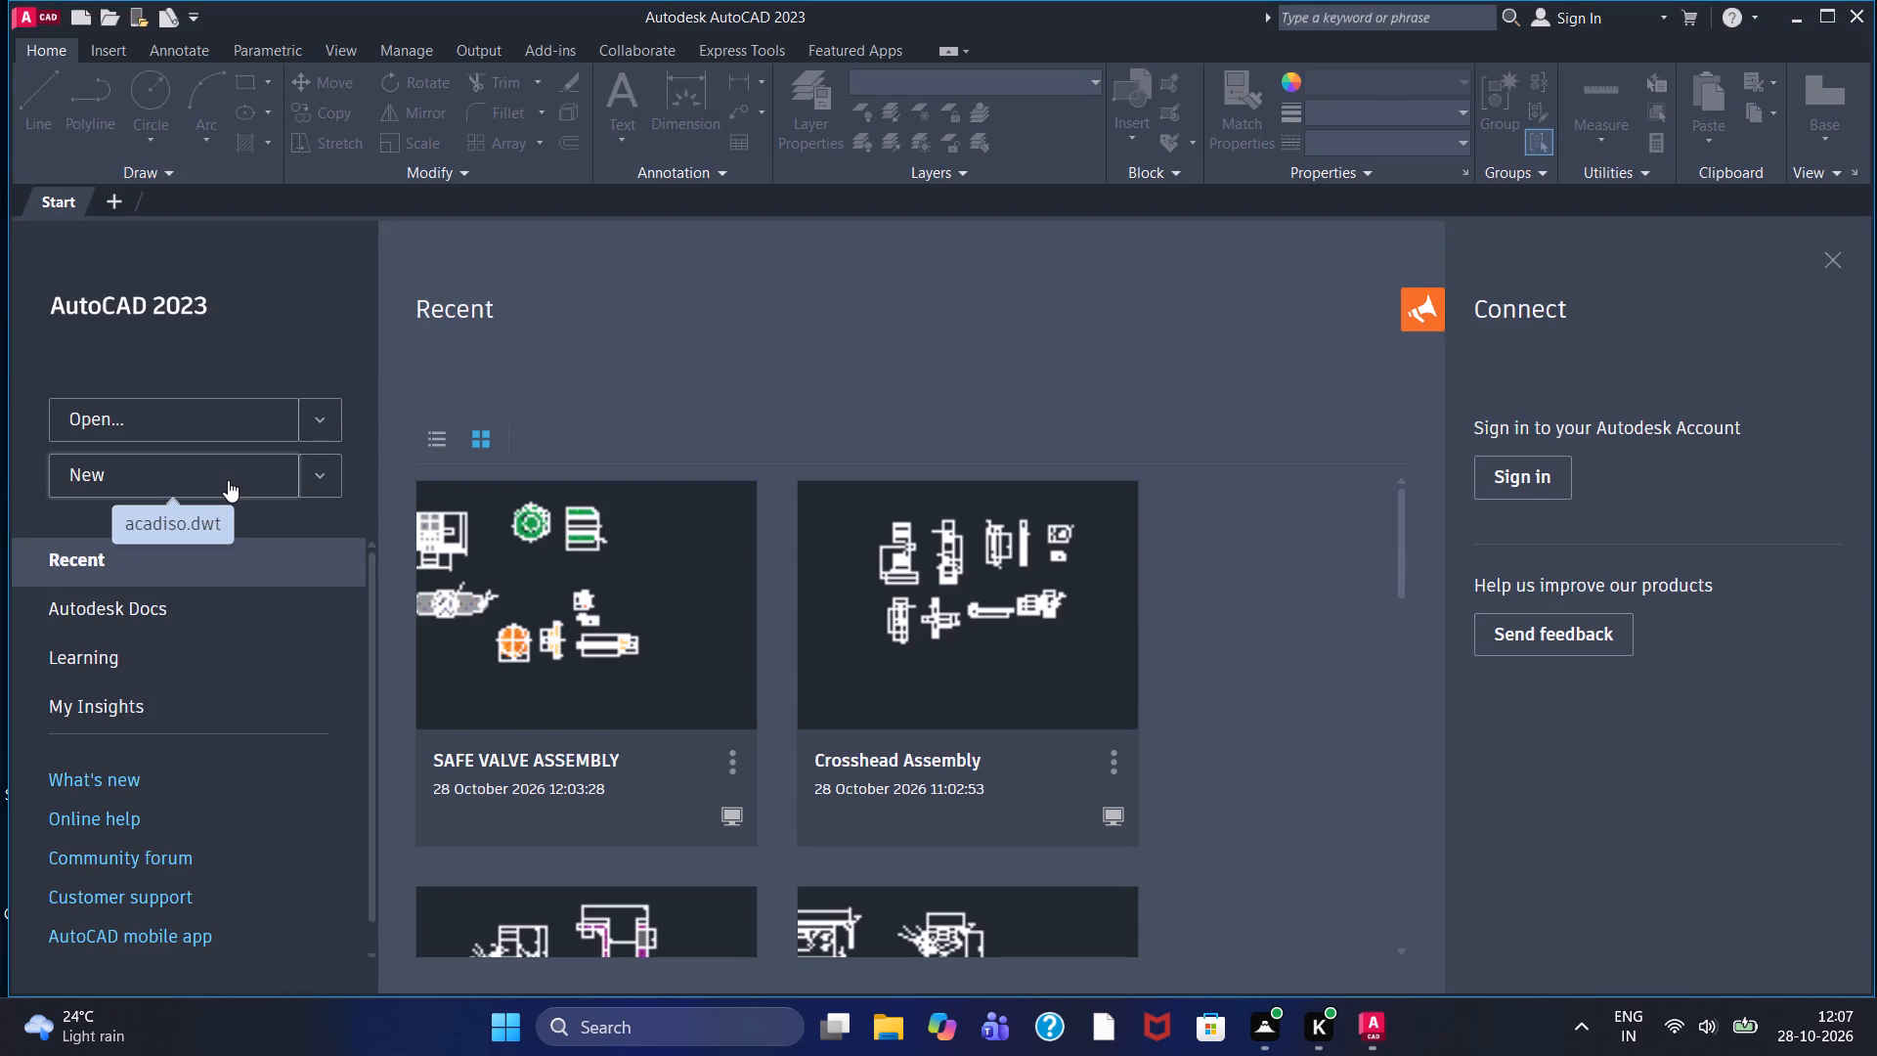
{"action": "left_click", "coordinate": [228, 480]}
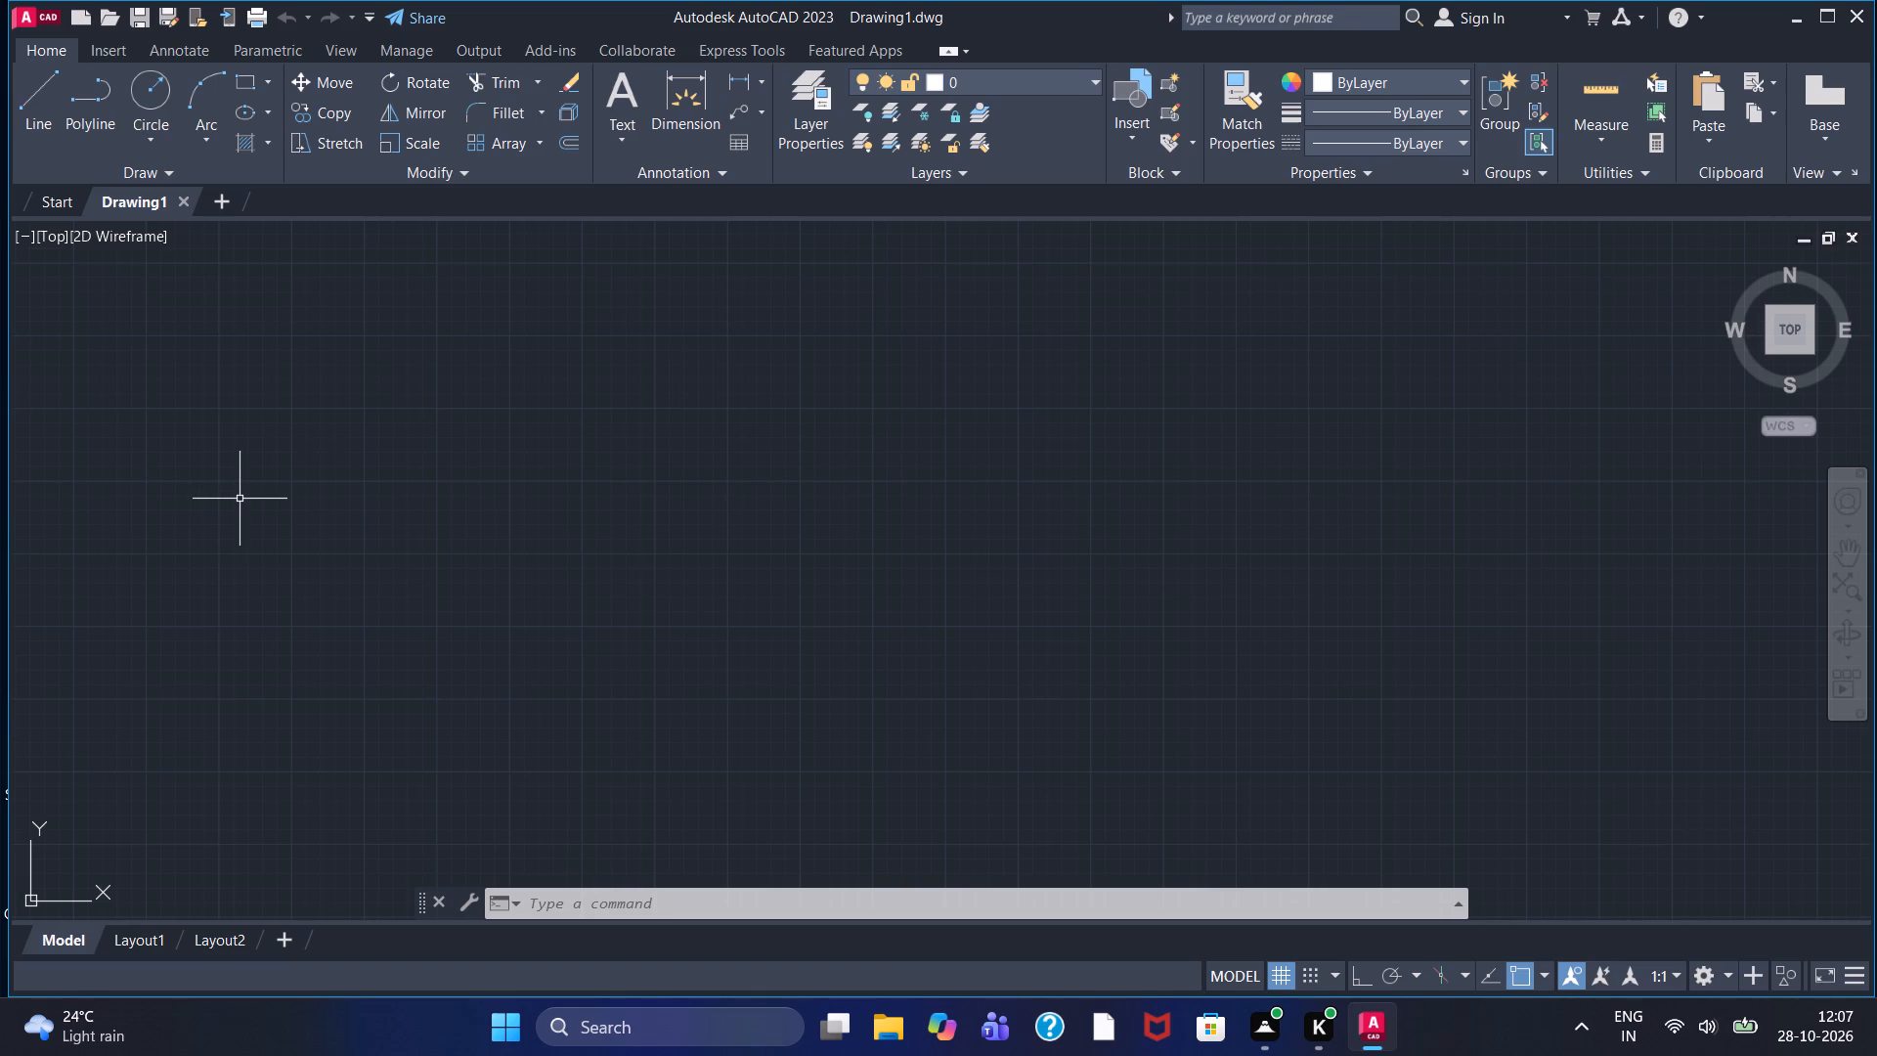
Draw a closed rectangle 50 wide and 38 high from individual lines, with Ortho mode on.
{"action": "scroll", "coordinate": [411, 457], "scroll_direction": "up", "scroll_amount": 6}
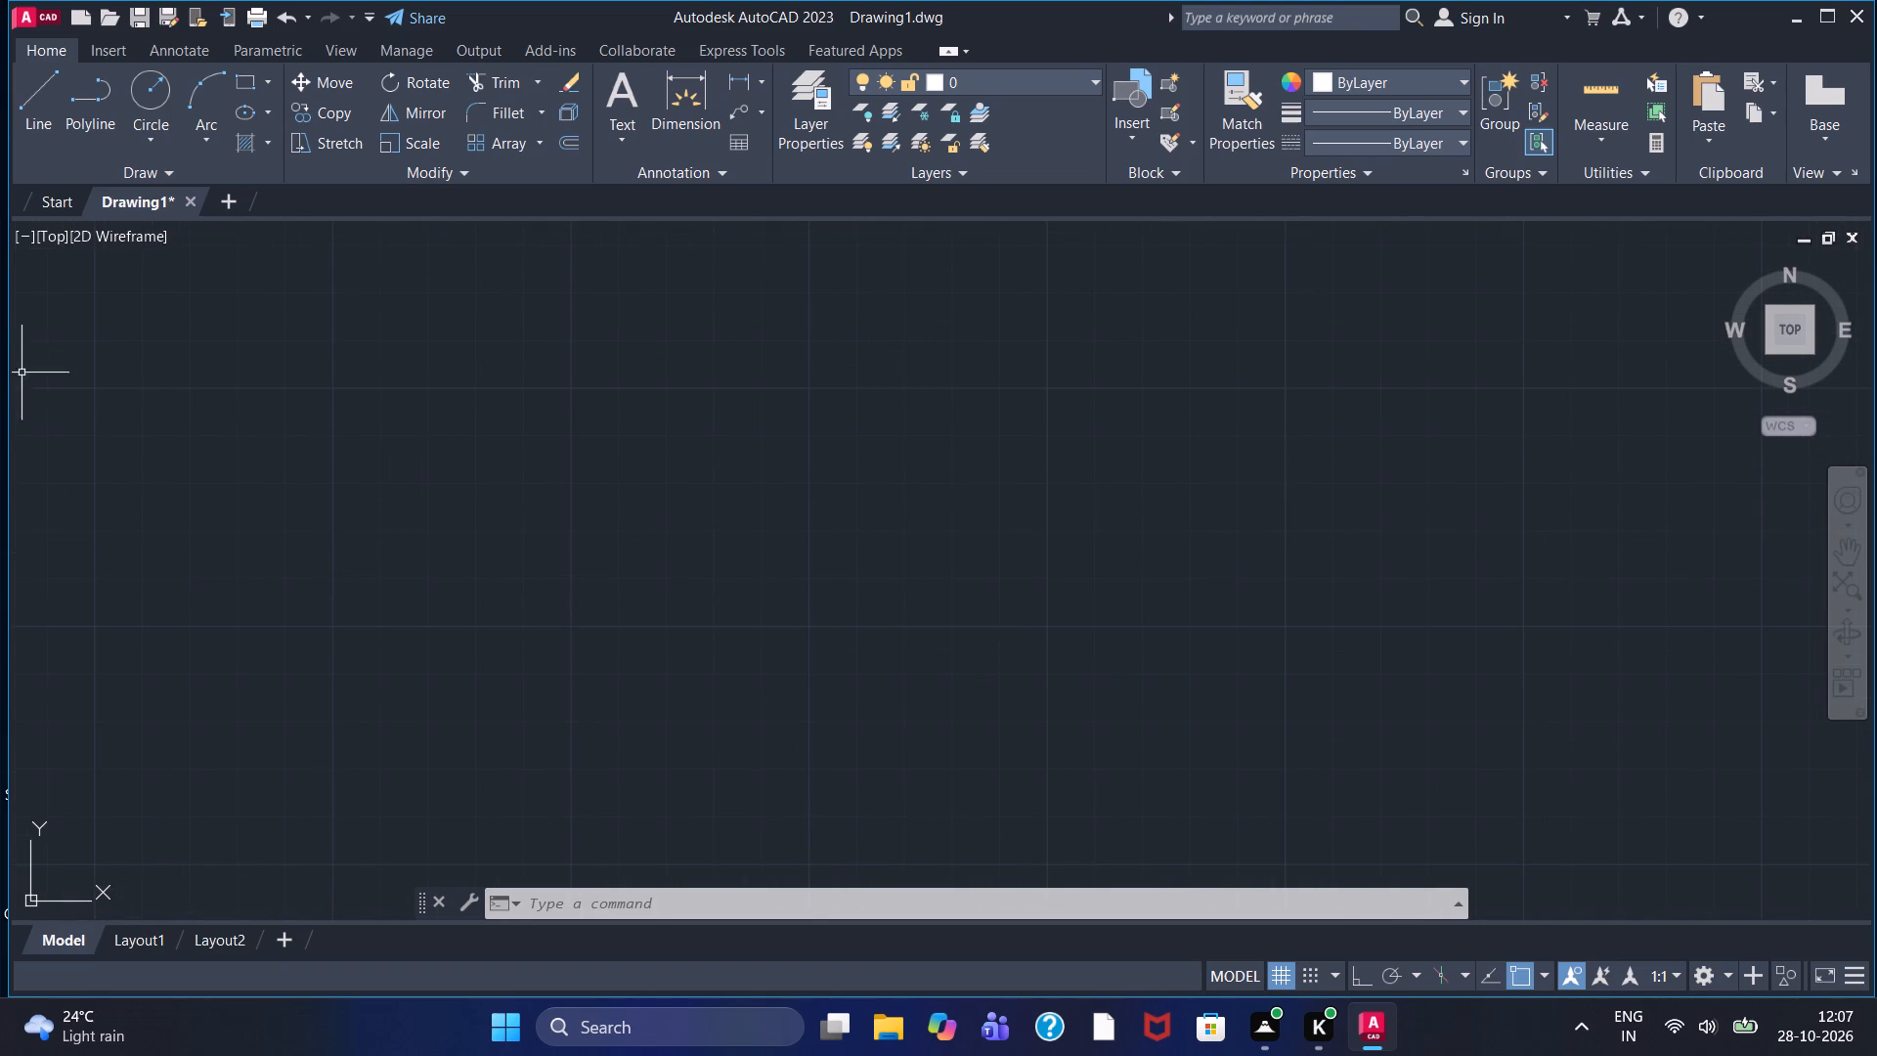
{"action": "left_click", "coordinate": [50, 104]}
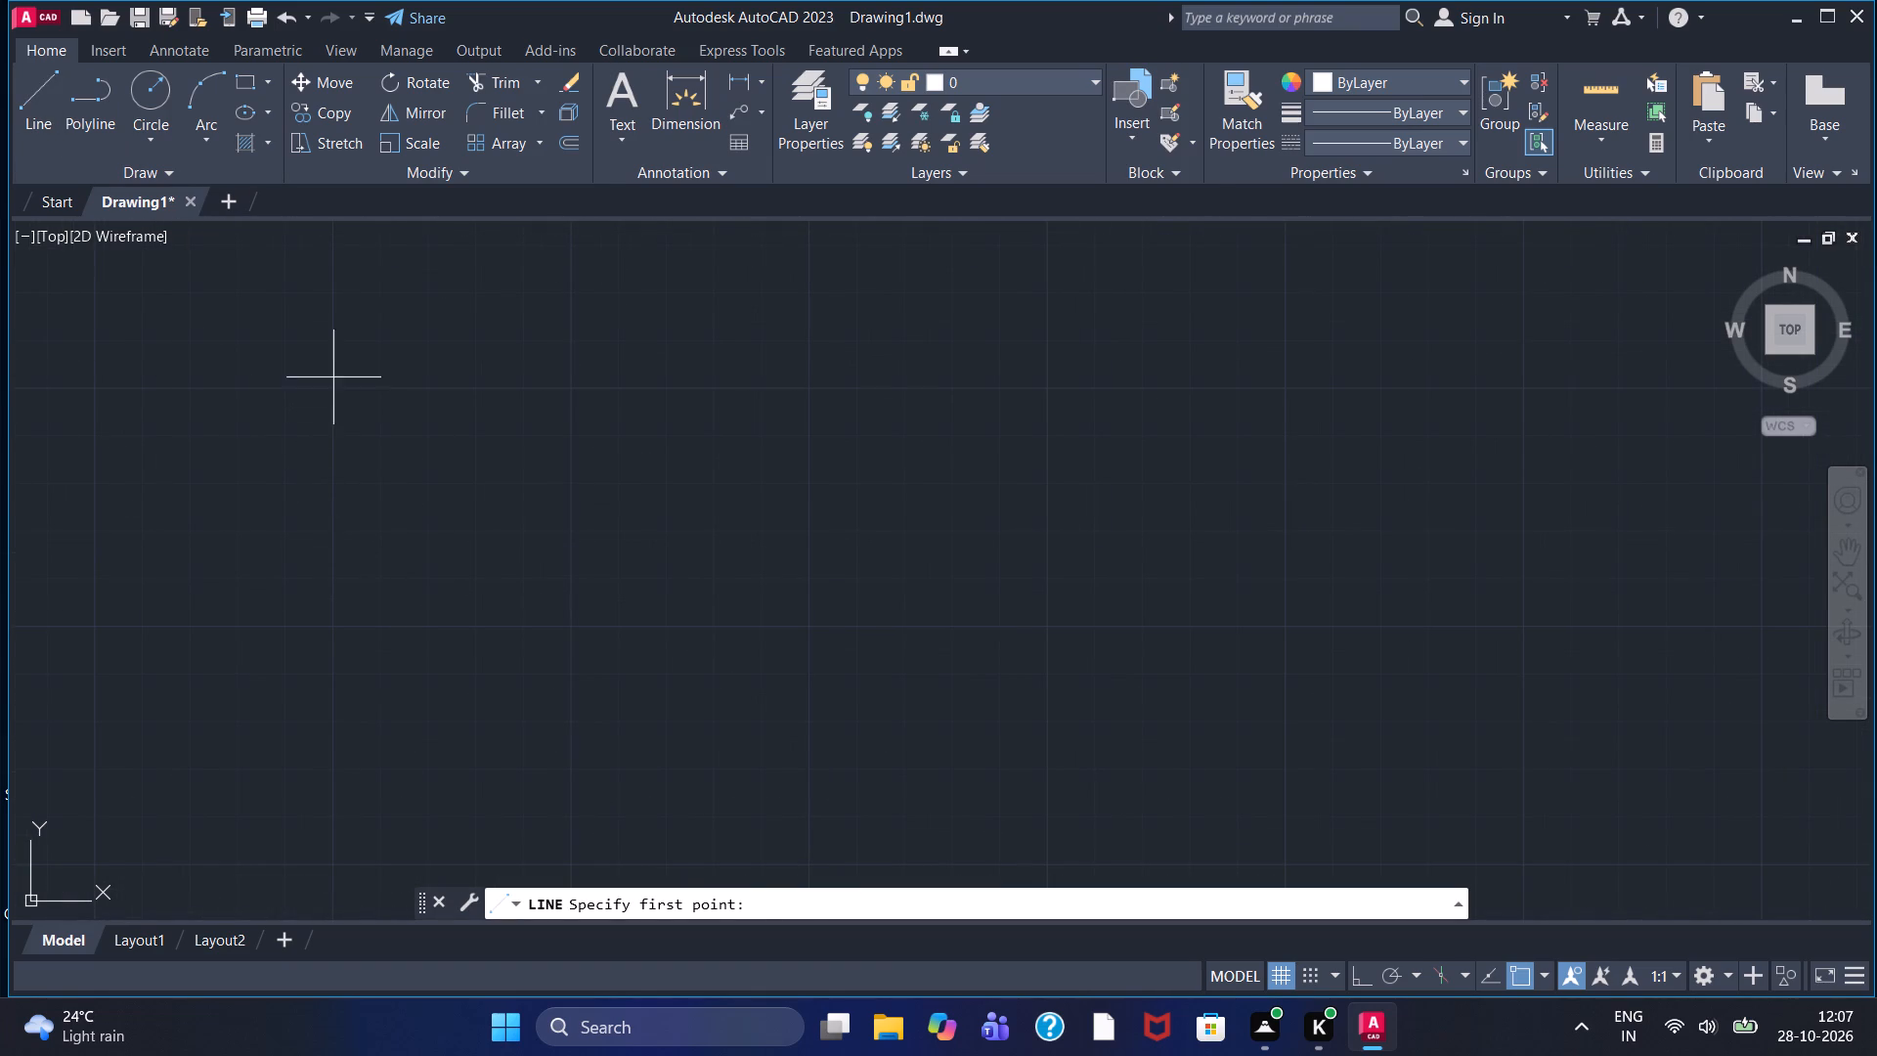
{"action": "double_click", "coordinate": [232, 342]}
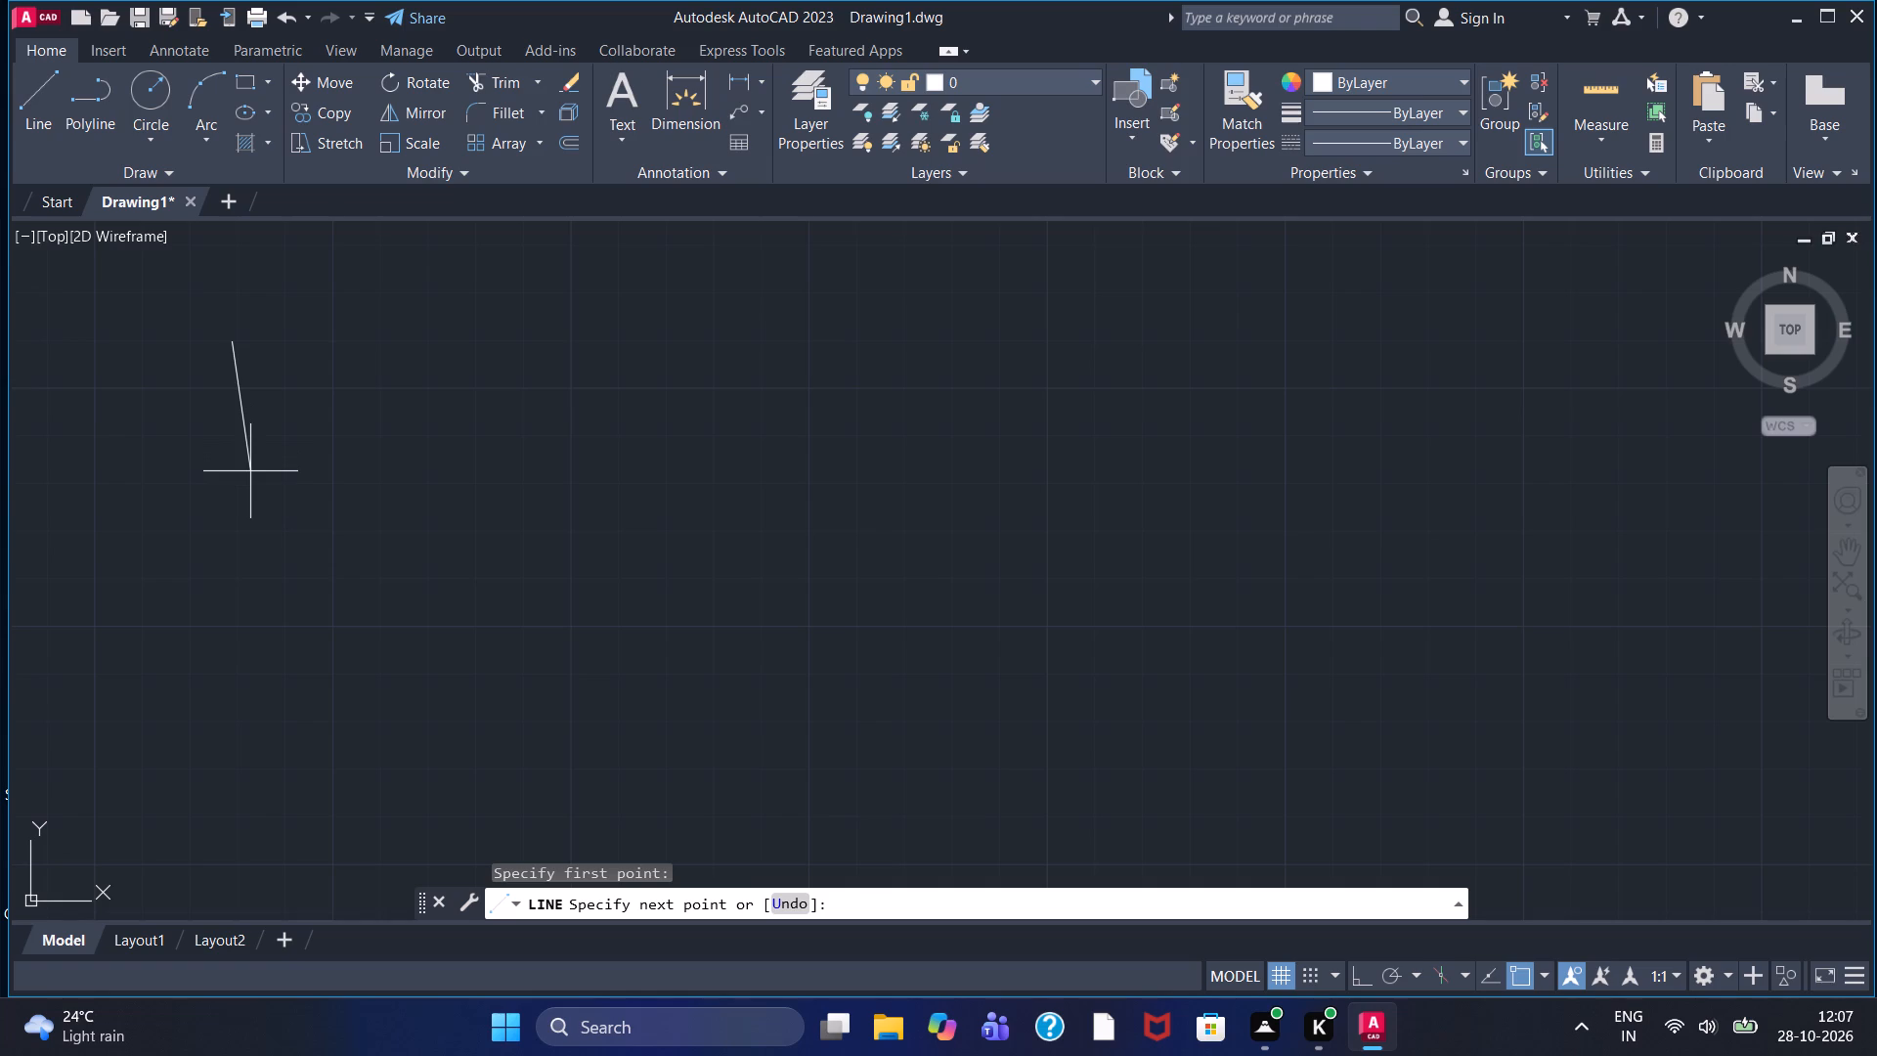
{"action": "key", "text": "F8"}
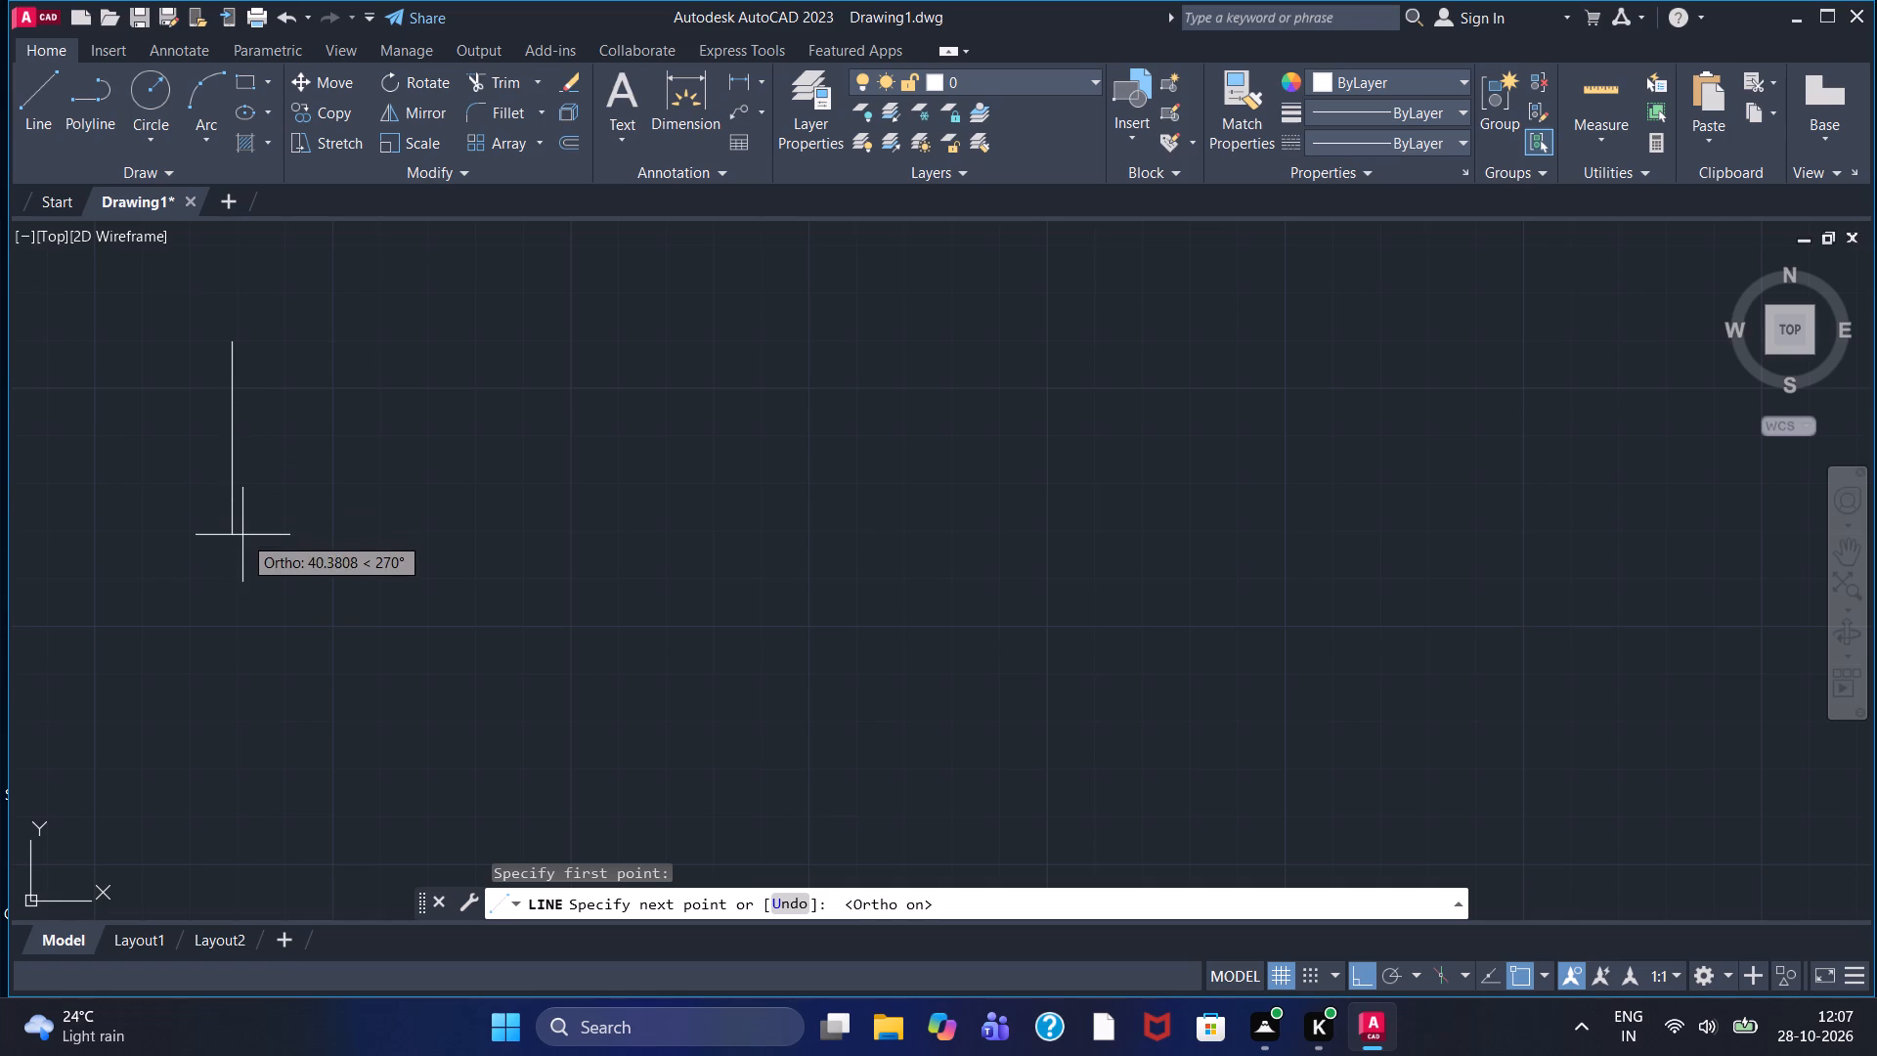
{"action": "type", "text": "38"}
{"action": "key", "text": "Return"}
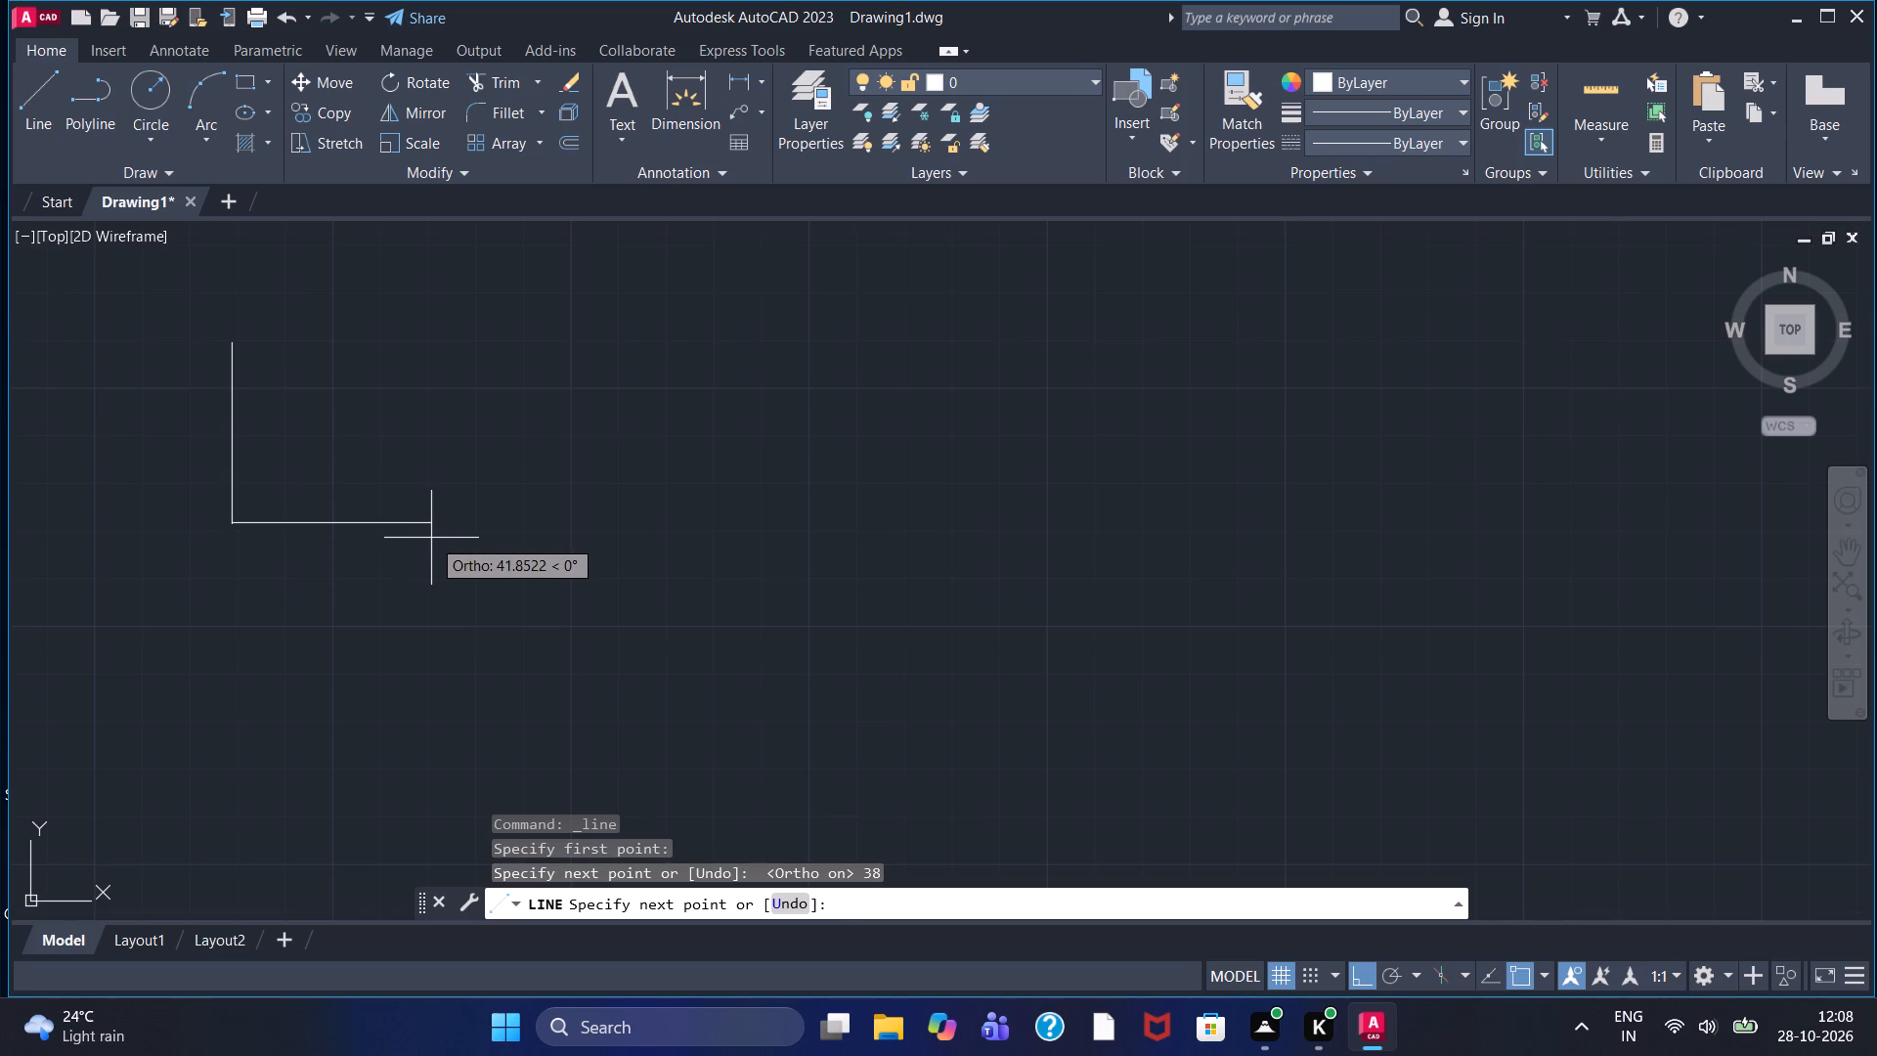
{"action": "type", "text": "50"}
{"action": "key", "text": "Return"}
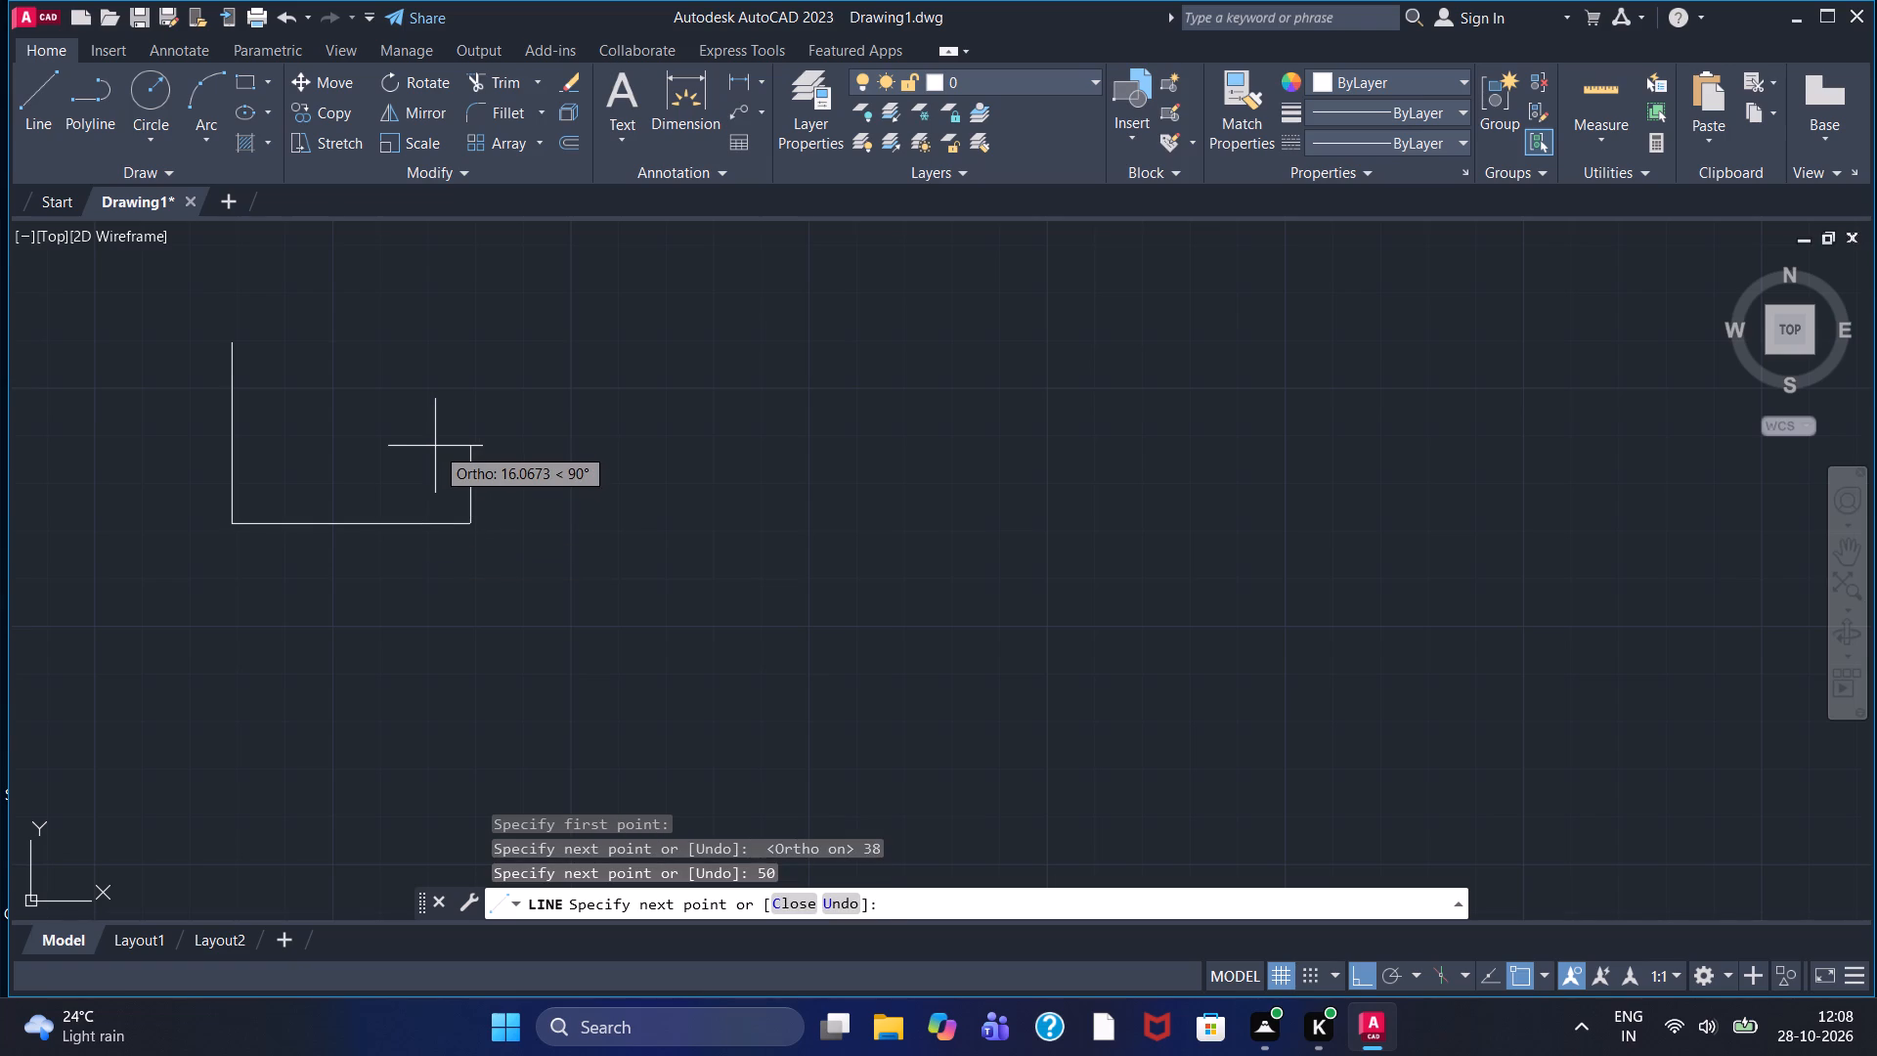
{"action": "type", "text": "38"}
{"action": "key", "text": "Return"}
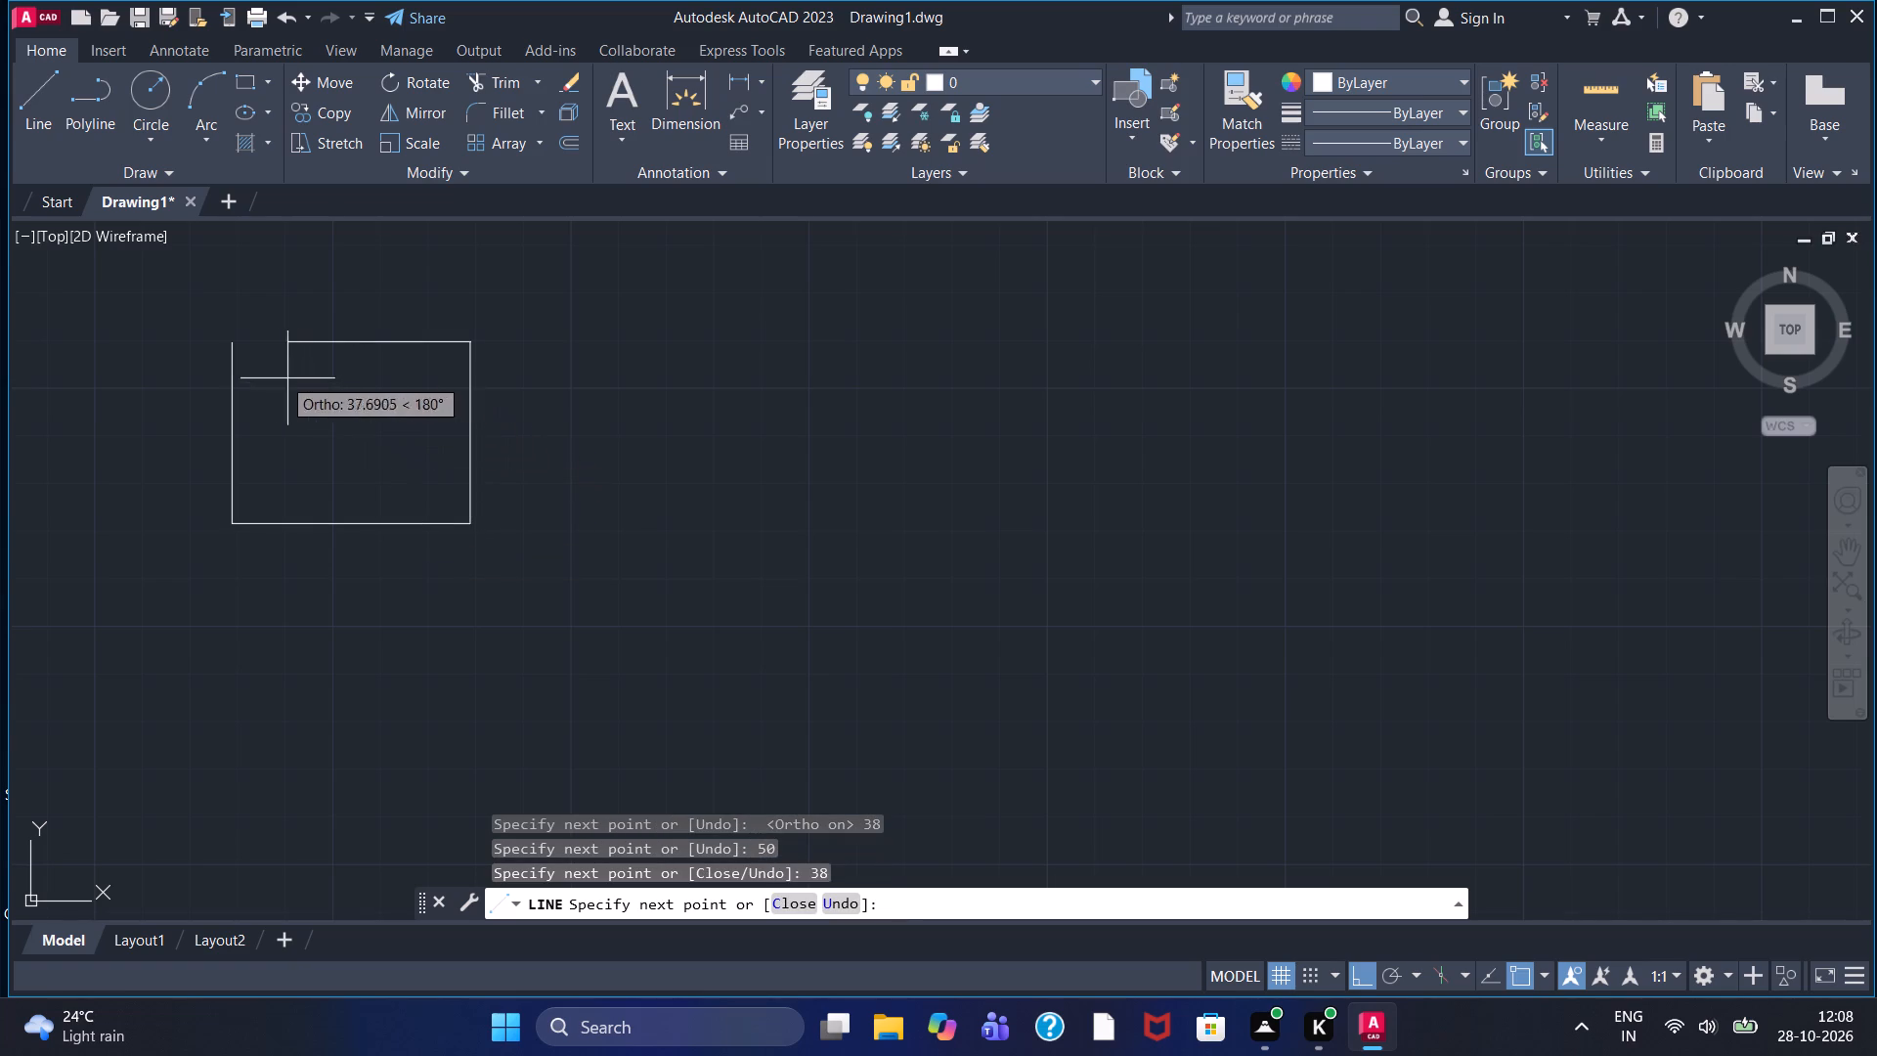
{"action": "left_click", "coordinate": [238, 356]}
{"action": "key", "text": "Escape"}
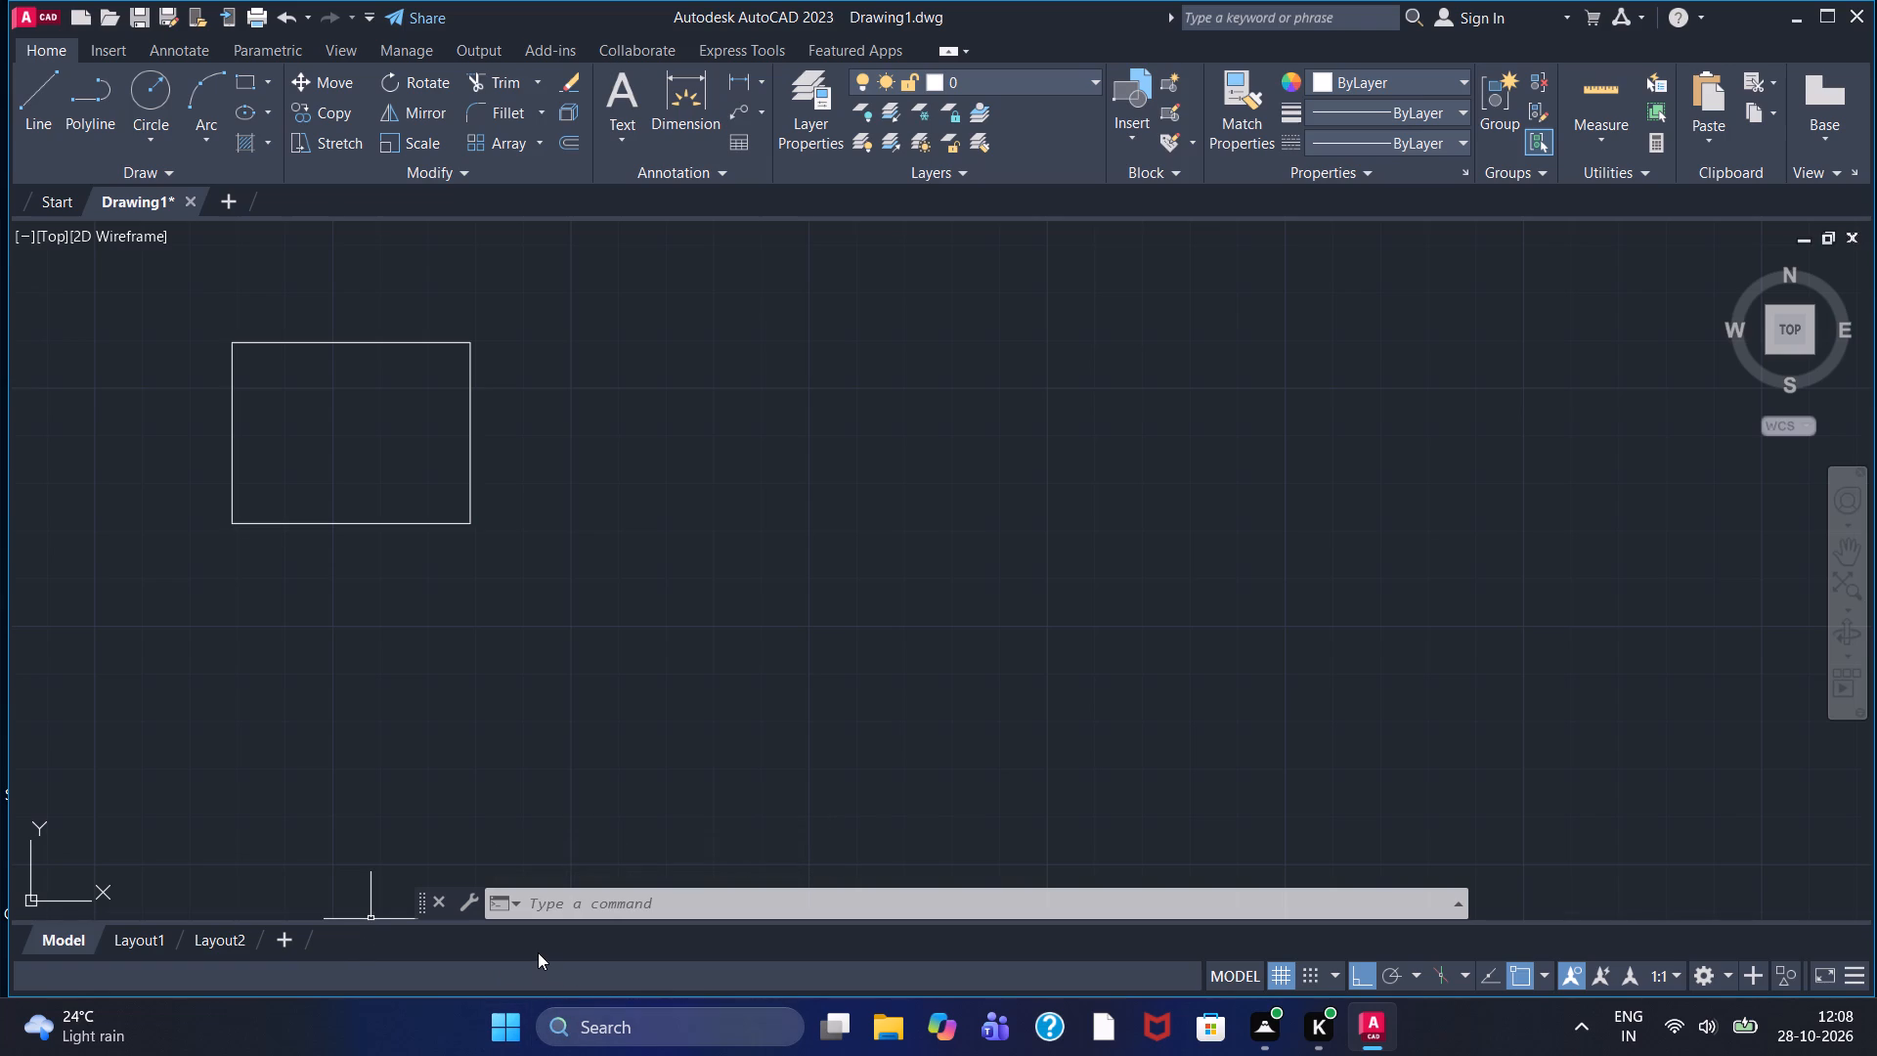
From the rectangle's upper-right corner, draw the neck's upper outline: 5 down, 121 to the right and 5 up.
{"action": "left_click", "coordinate": [48, 114]}
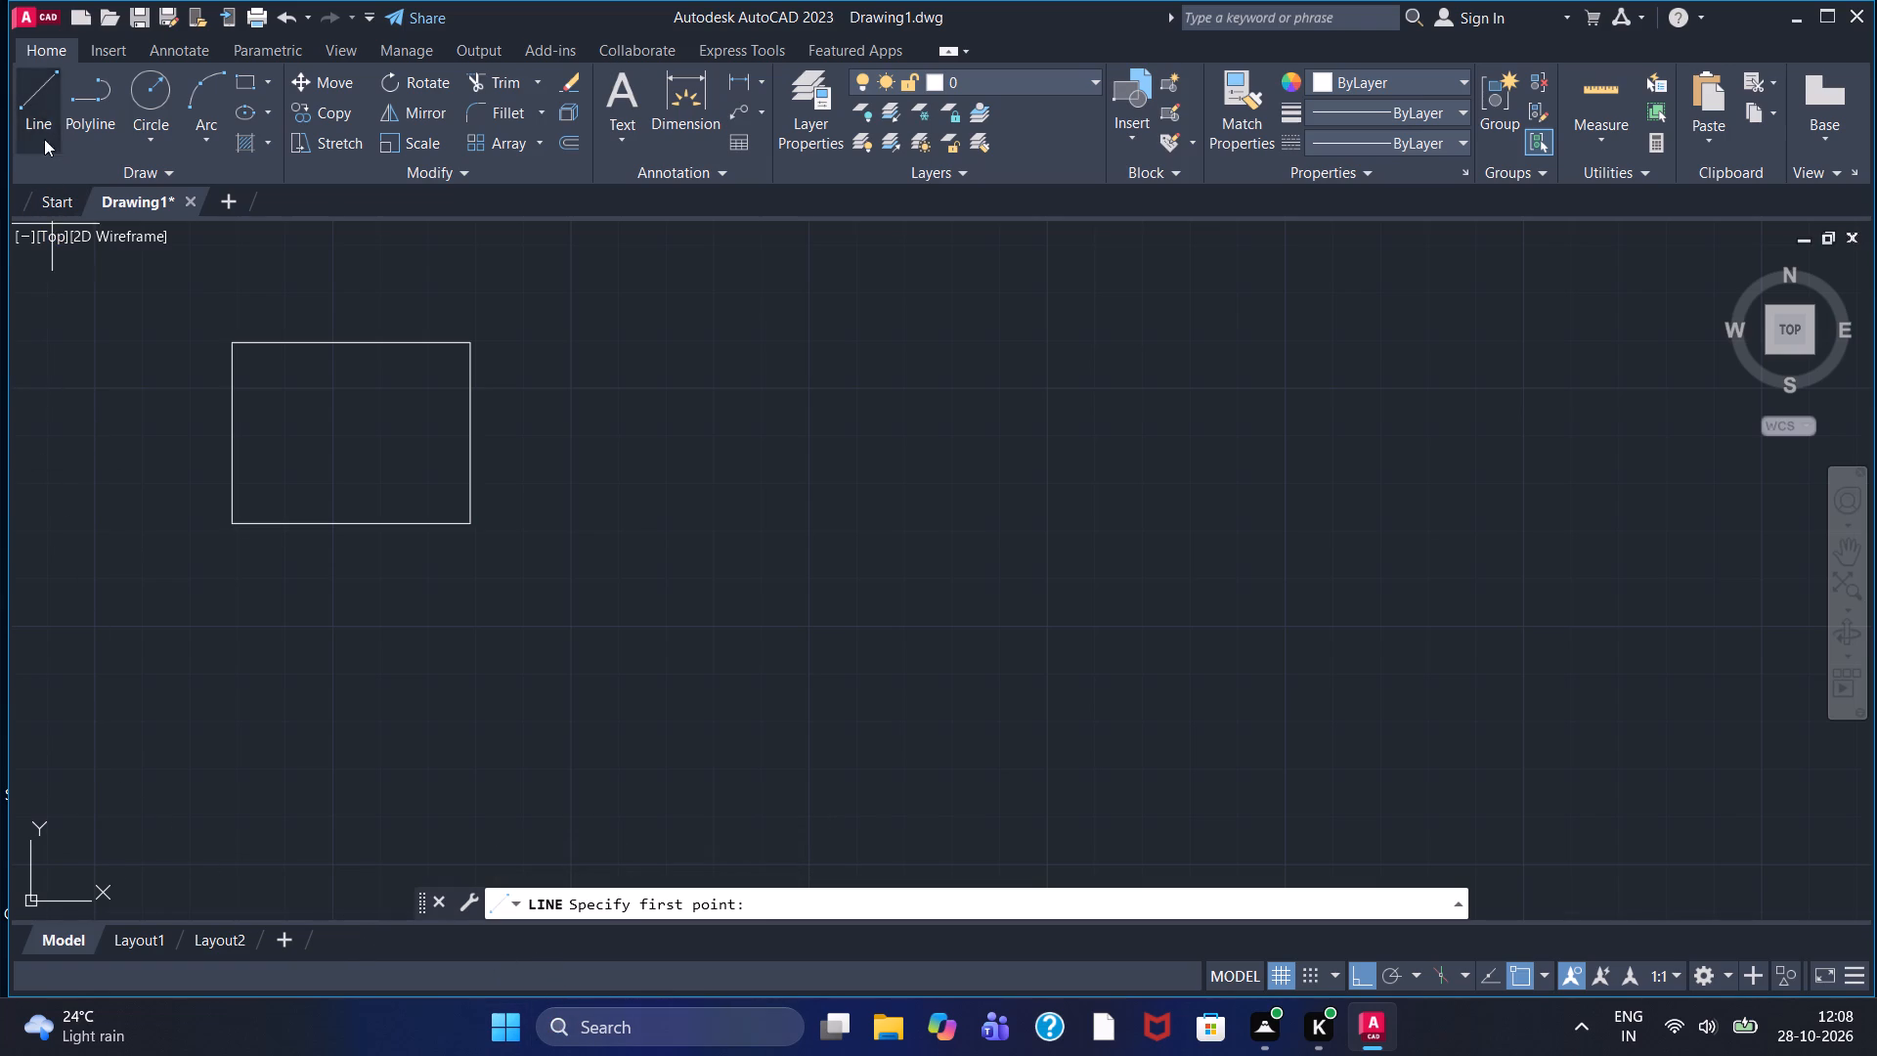
{"action": "left_click", "coordinate": [474, 346]}
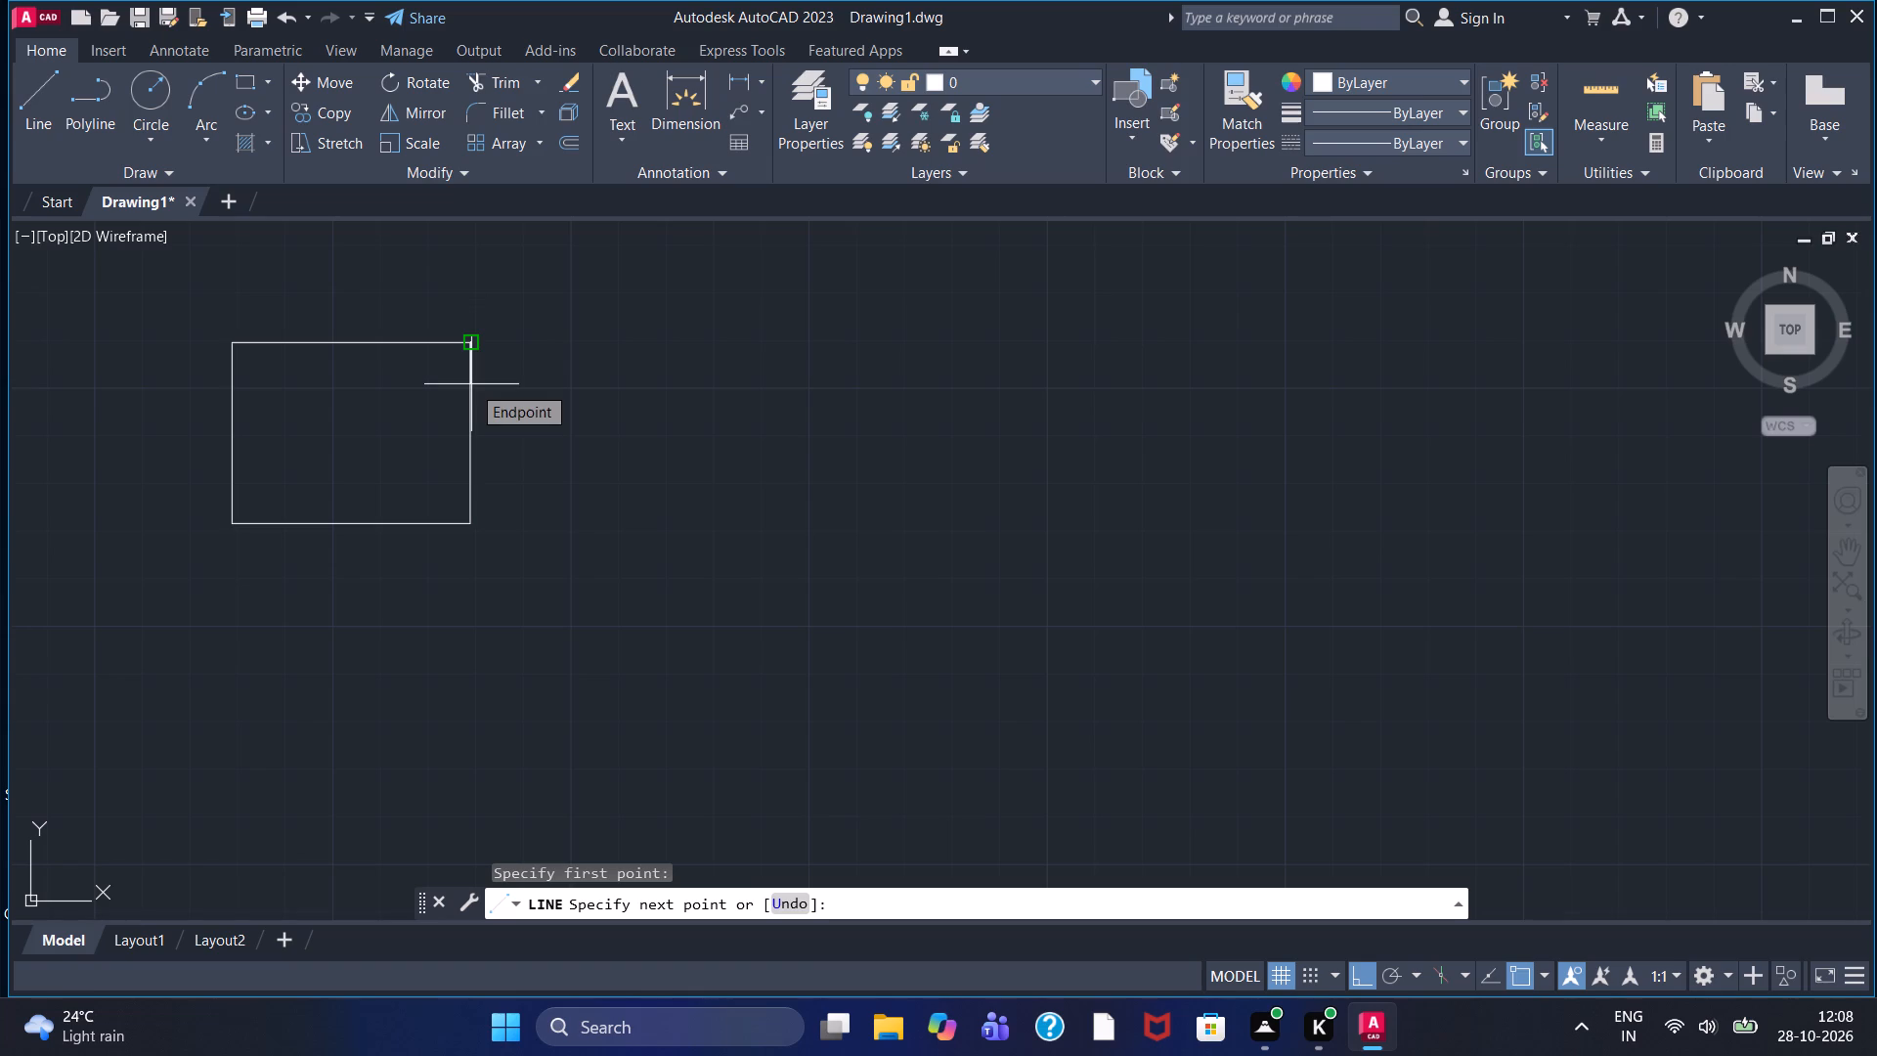
{"action": "key", "text": "5"}
{"action": "key", "text": "Return"}
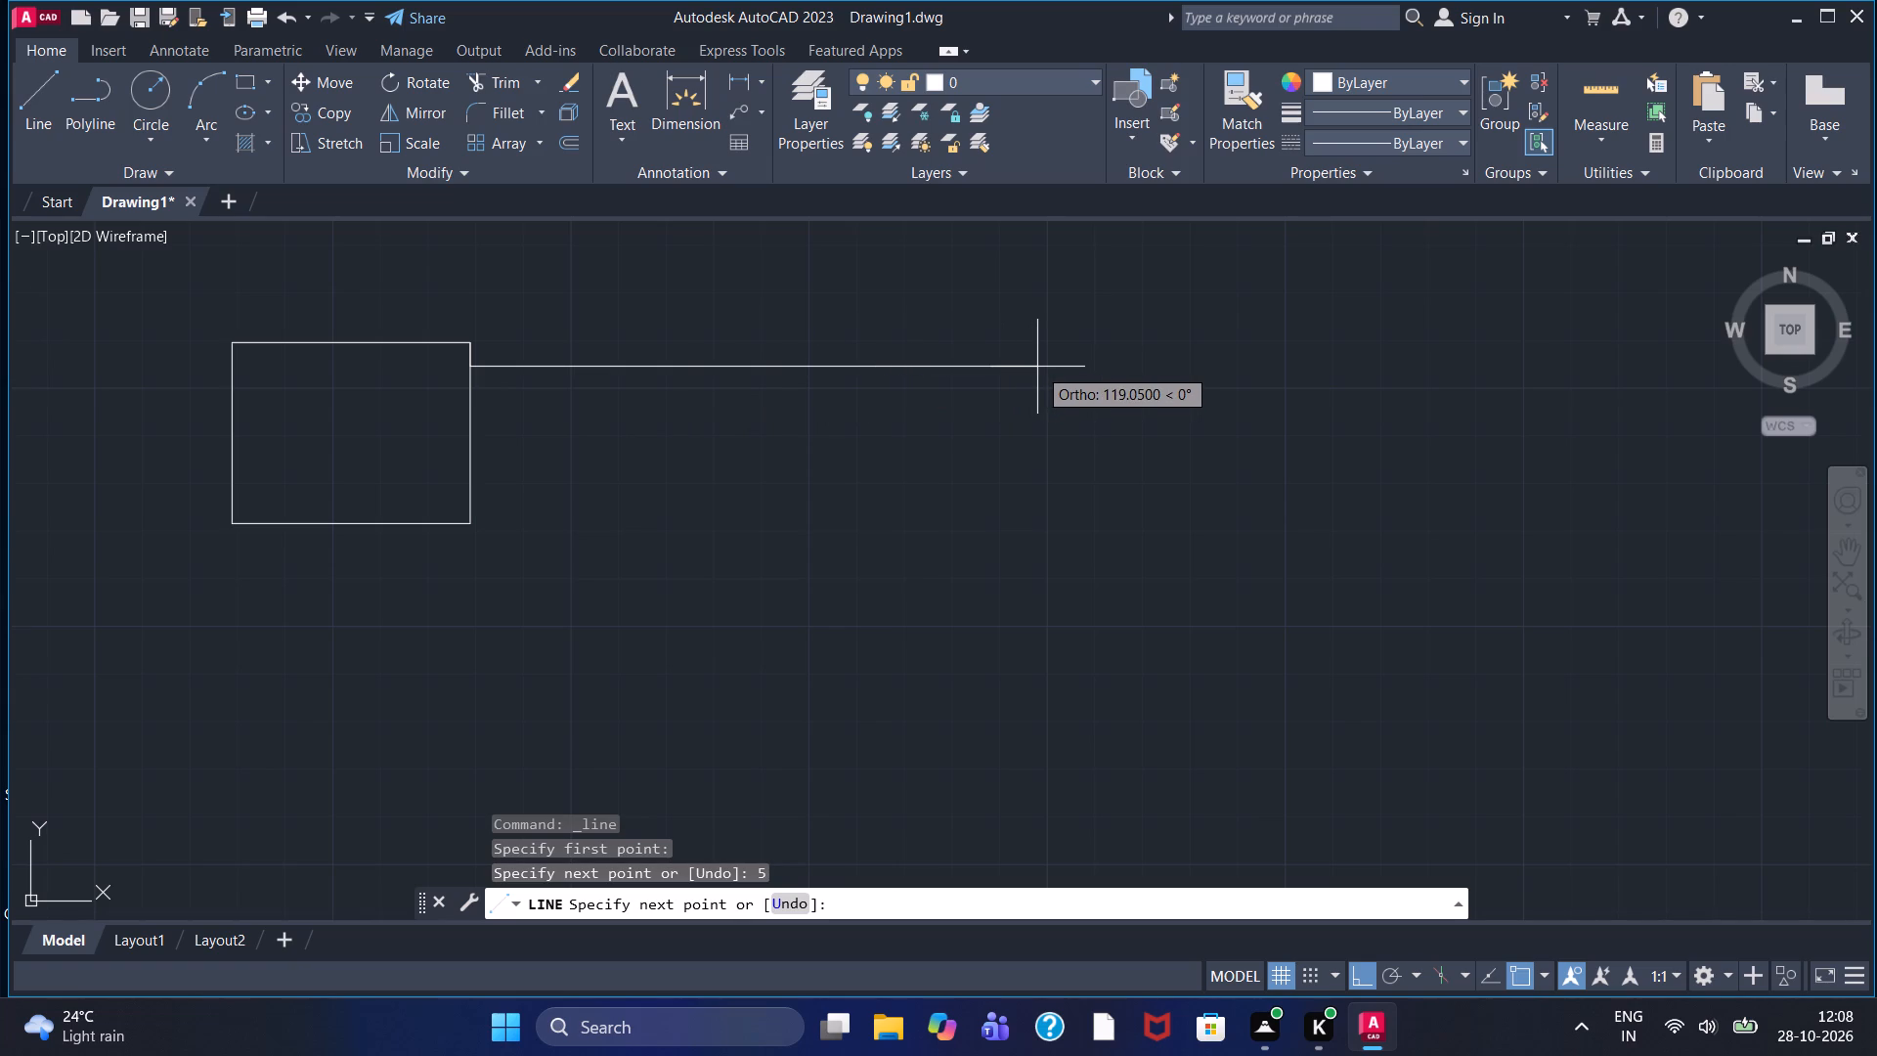
{"action": "key", "text": "1"}
{"action": "type", "text": "21"}
{"action": "key", "text": "Return"}
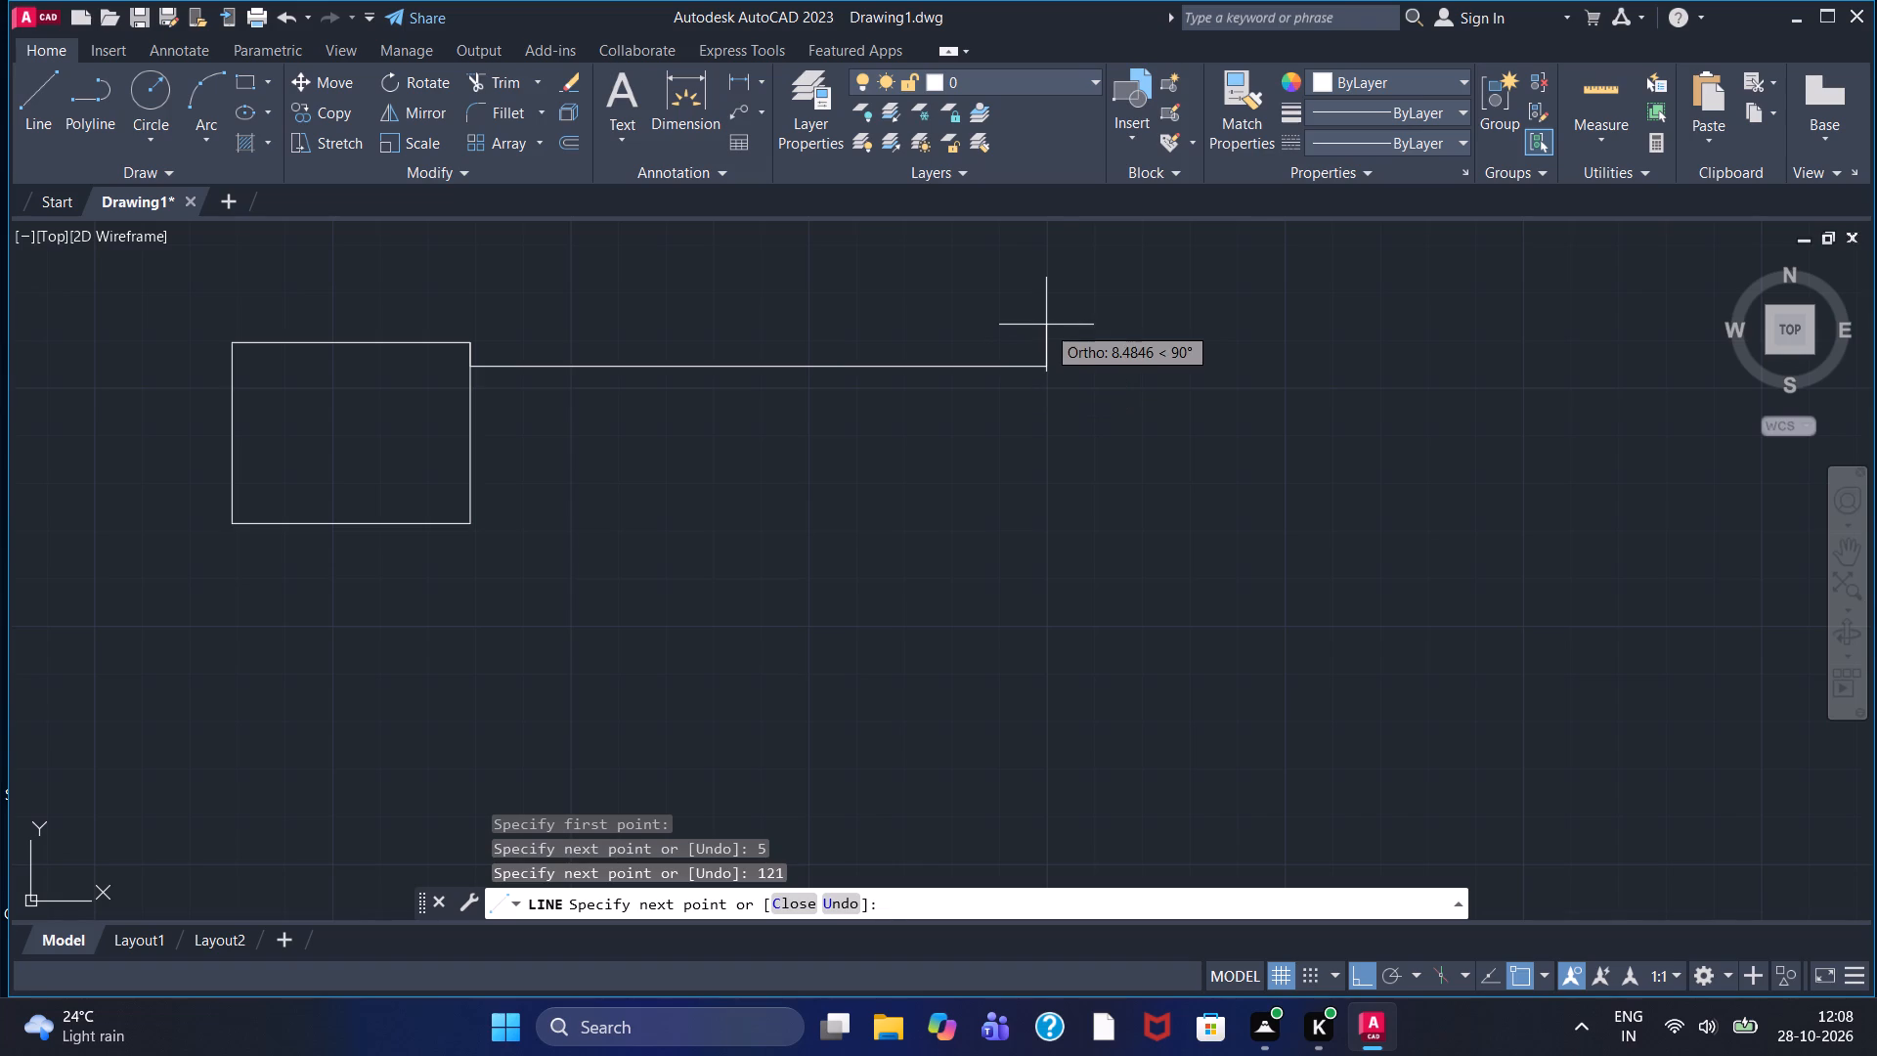
{"action": "key", "text": "5"}
{"action": "key", "text": "Return"}
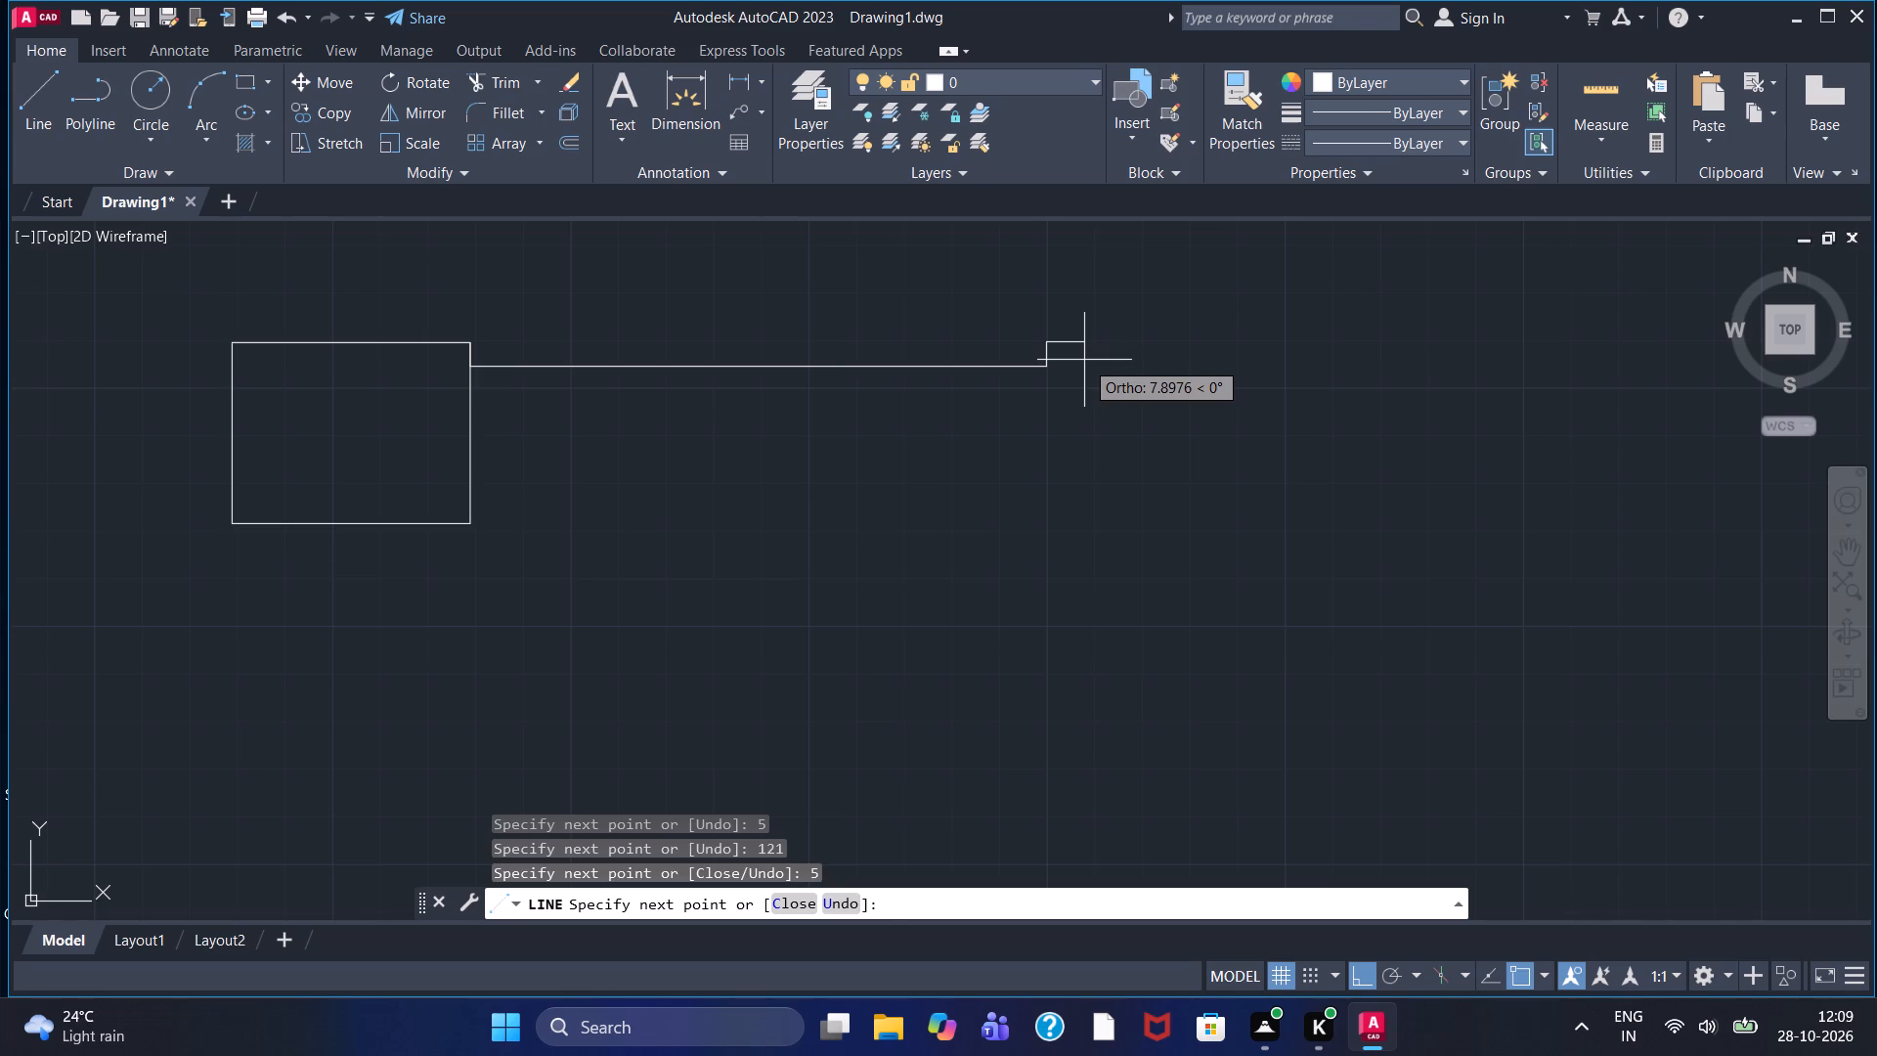
Continue the outline around the second end block: 35 right, 38 down, 35 left and 5 up.
{"action": "key", "text": "3"}
{"action": "key", "text": "5"}
{"action": "key", "text": "Return"}
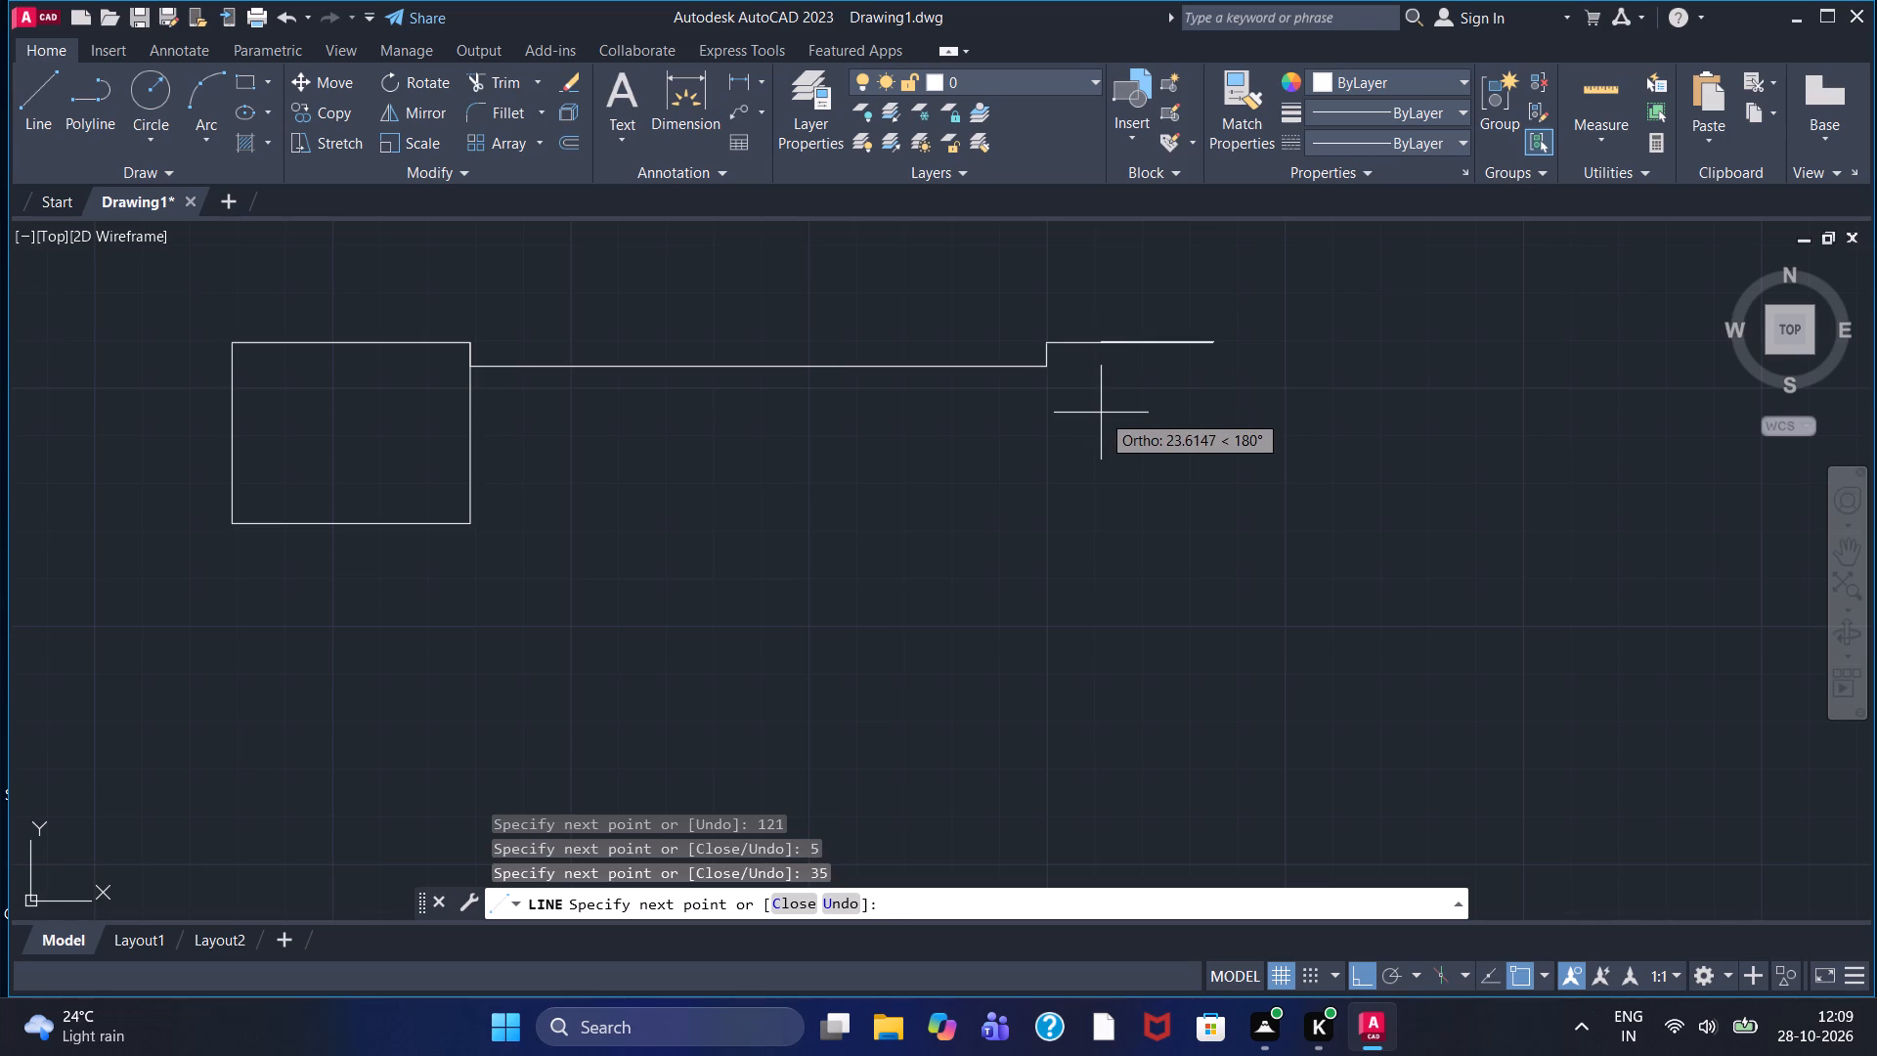
{"action": "type", "text": "38"}
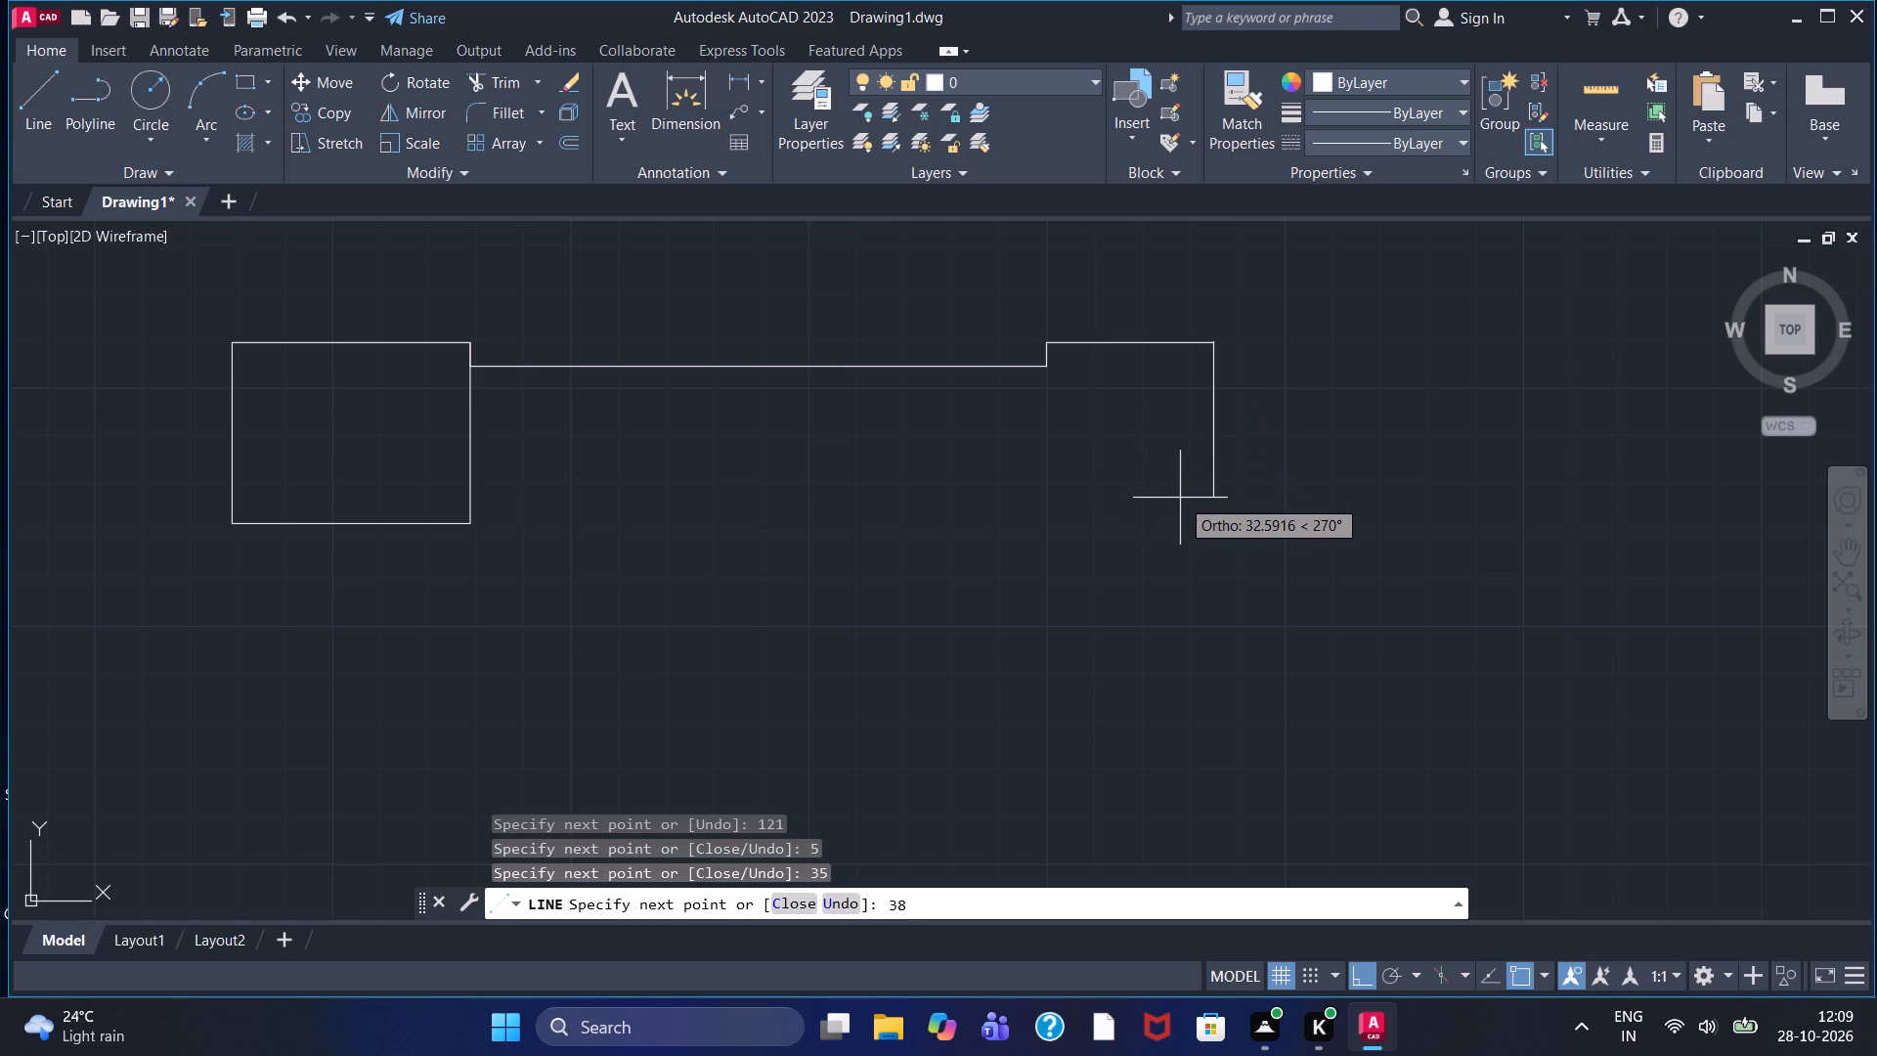
{"action": "key", "text": "Return"}
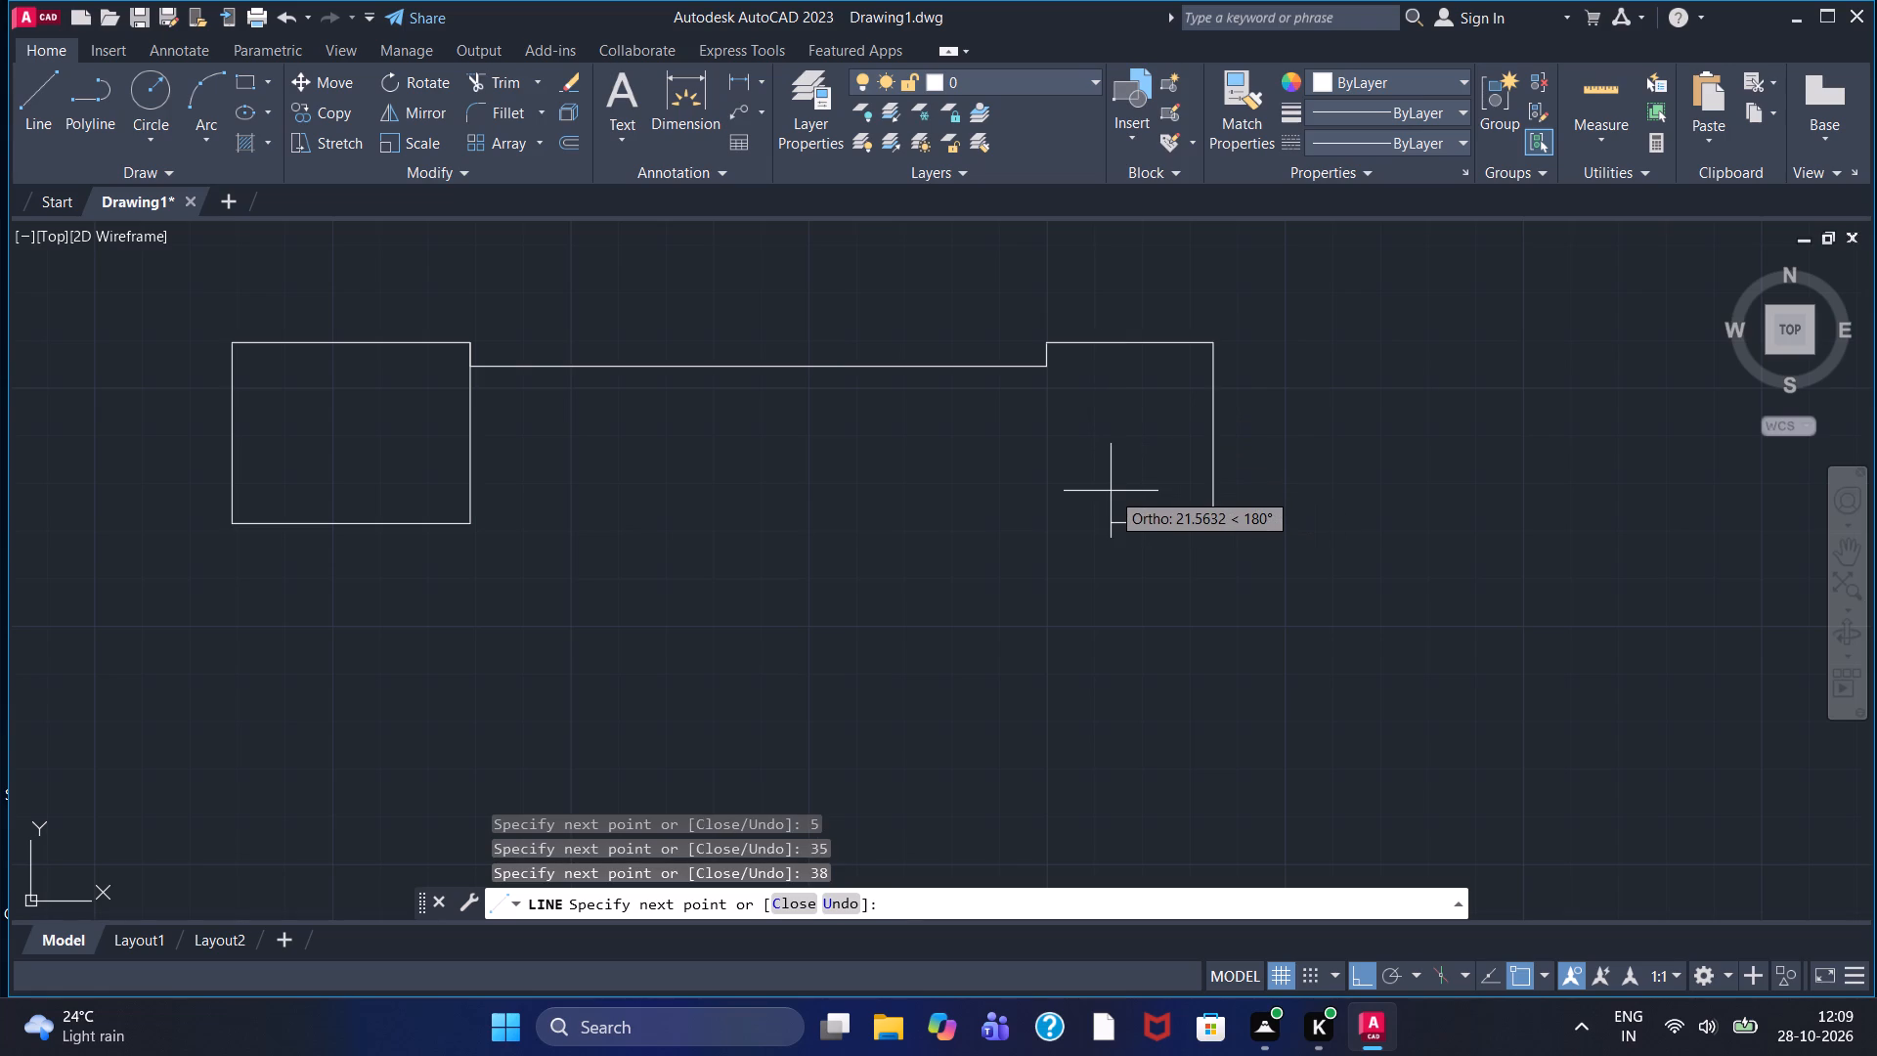
{"action": "type", "text": "35"}
{"action": "key", "text": "Return"}
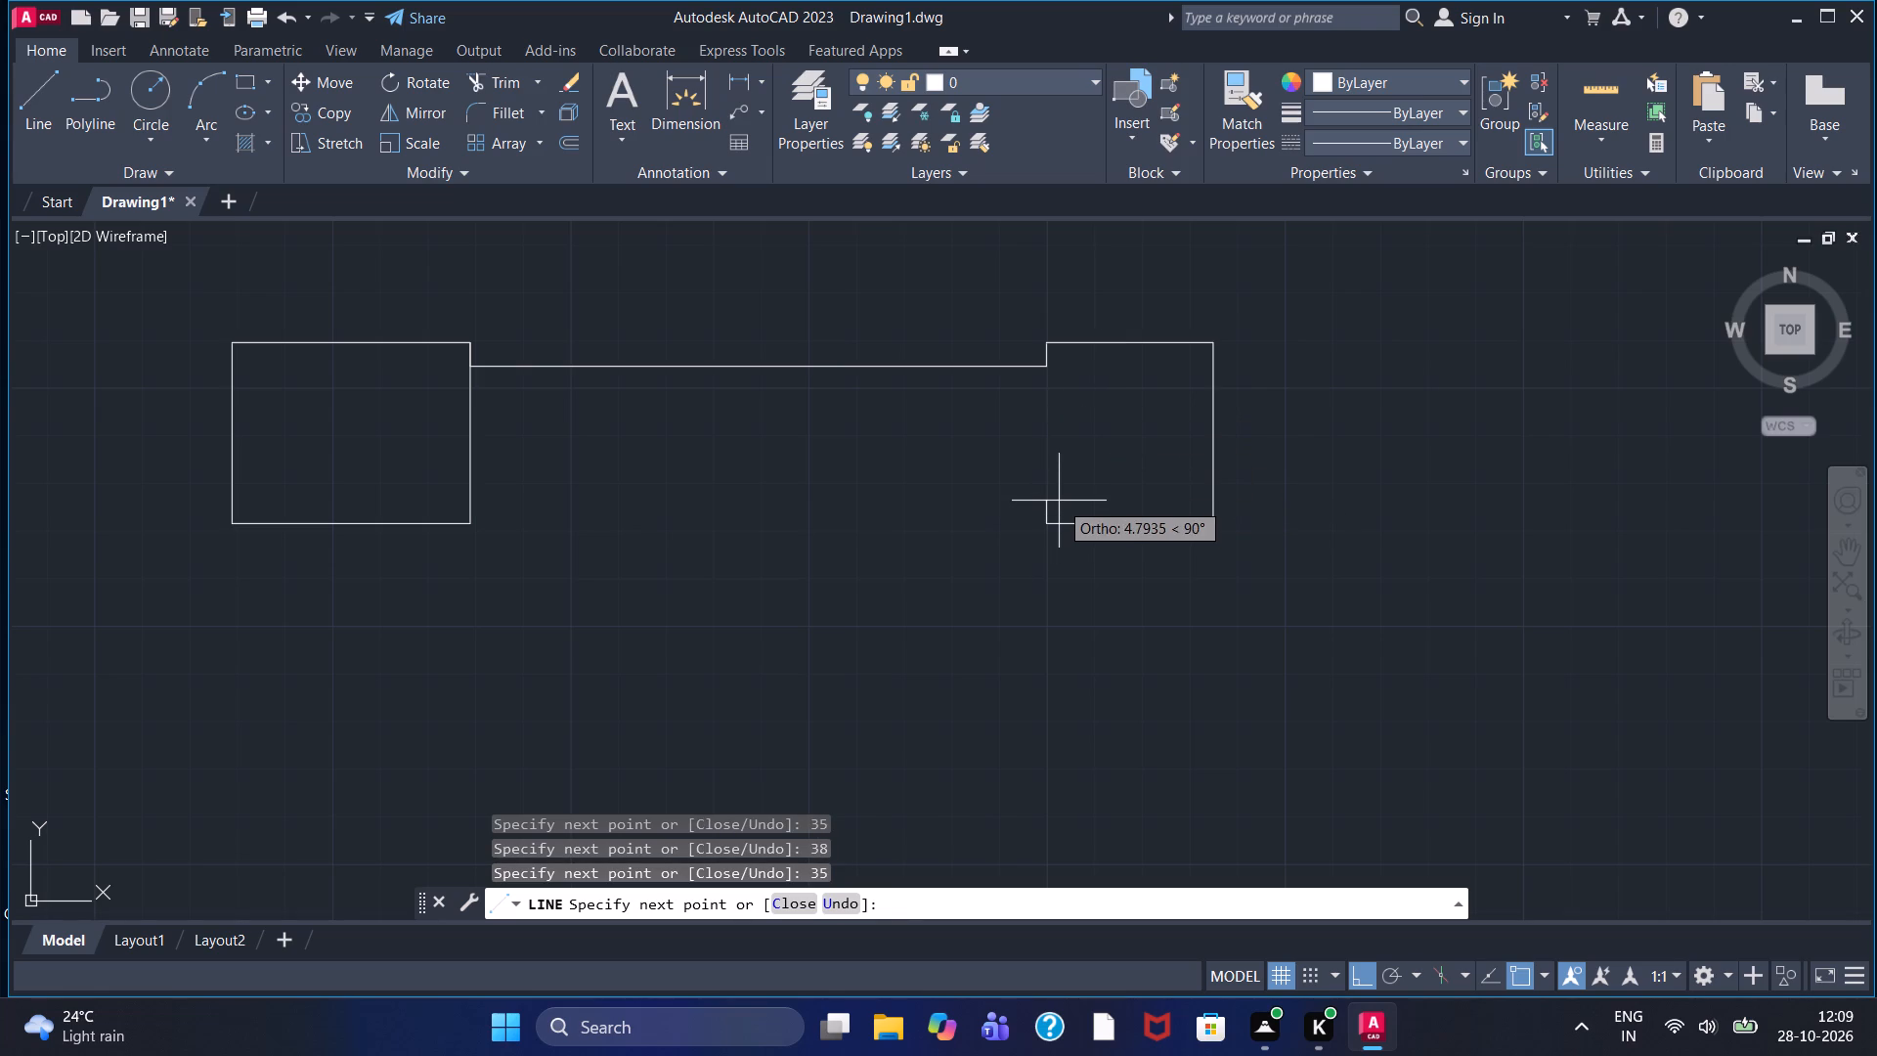
{"action": "key", "text": "5"}
{"action": "key", "text": "Return"}
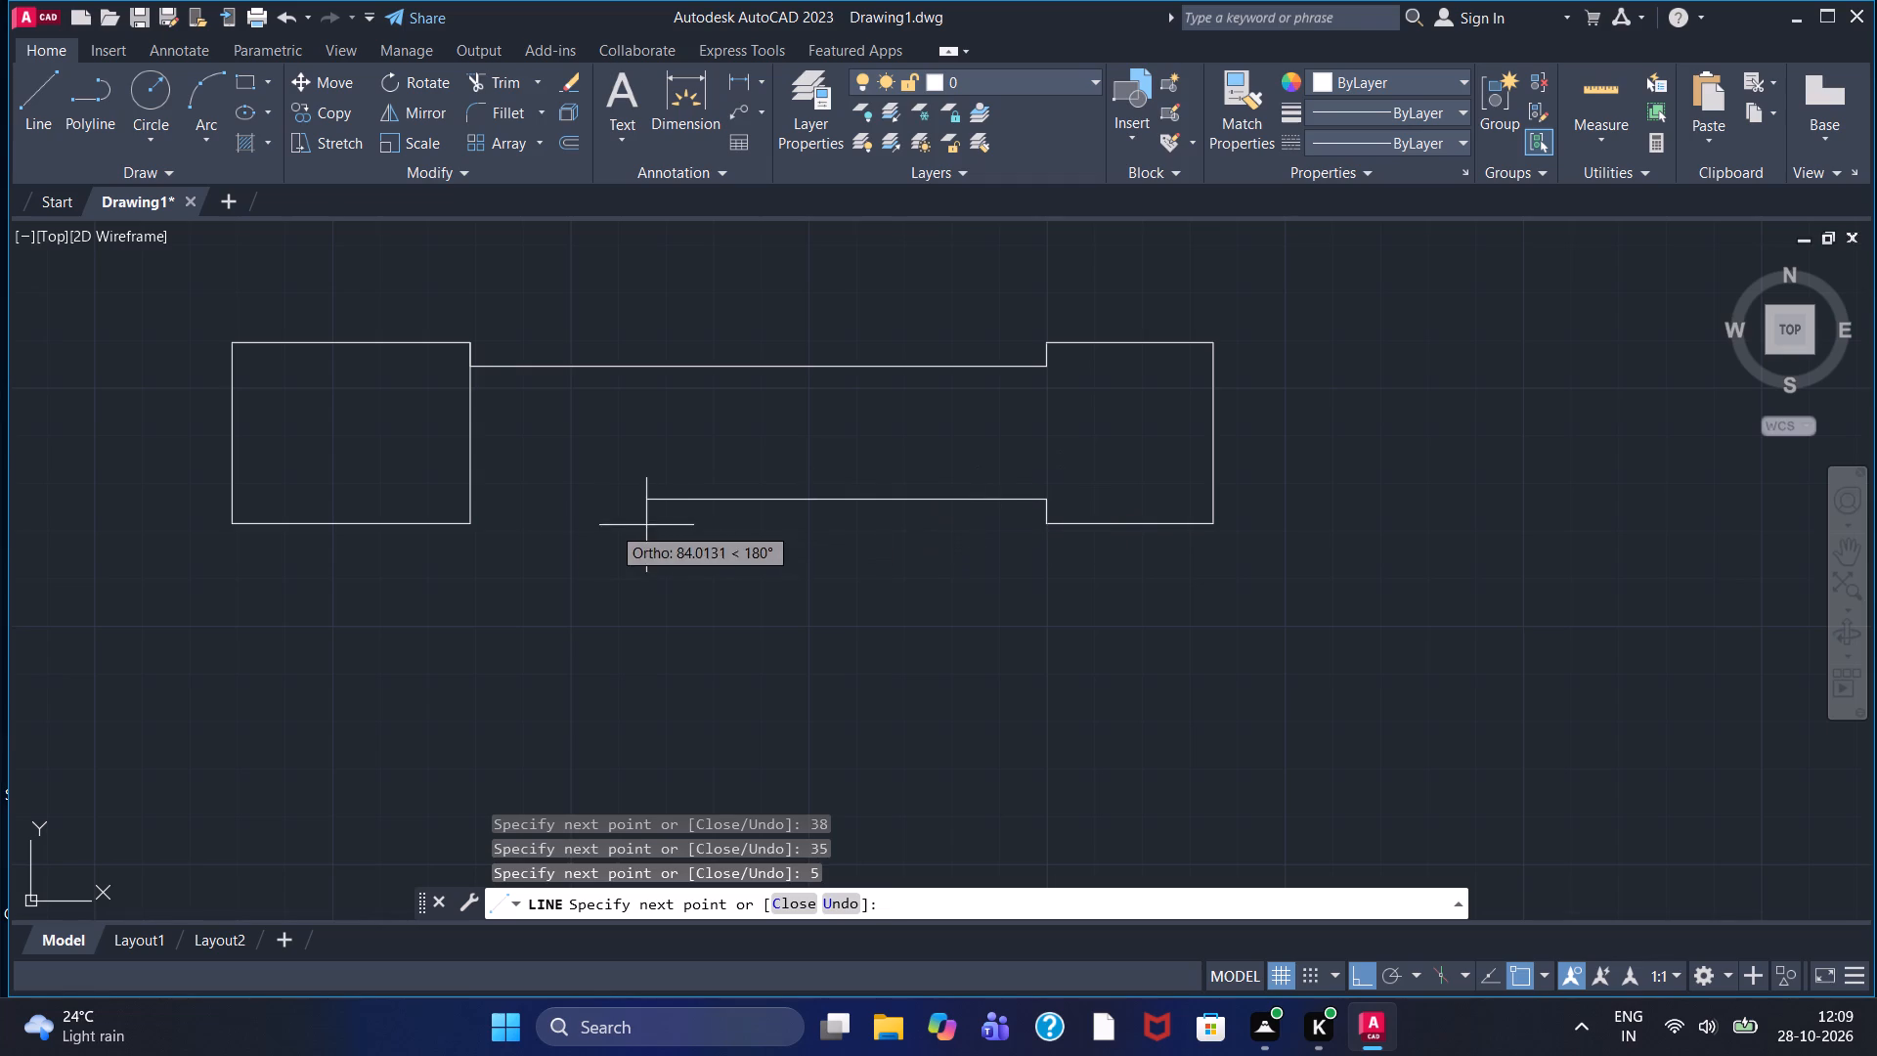
Draw the neck's lower edge back to the first rectangle and trim the overhang inside it.
{"action": "left_click", "coordinate": [456, 493]}
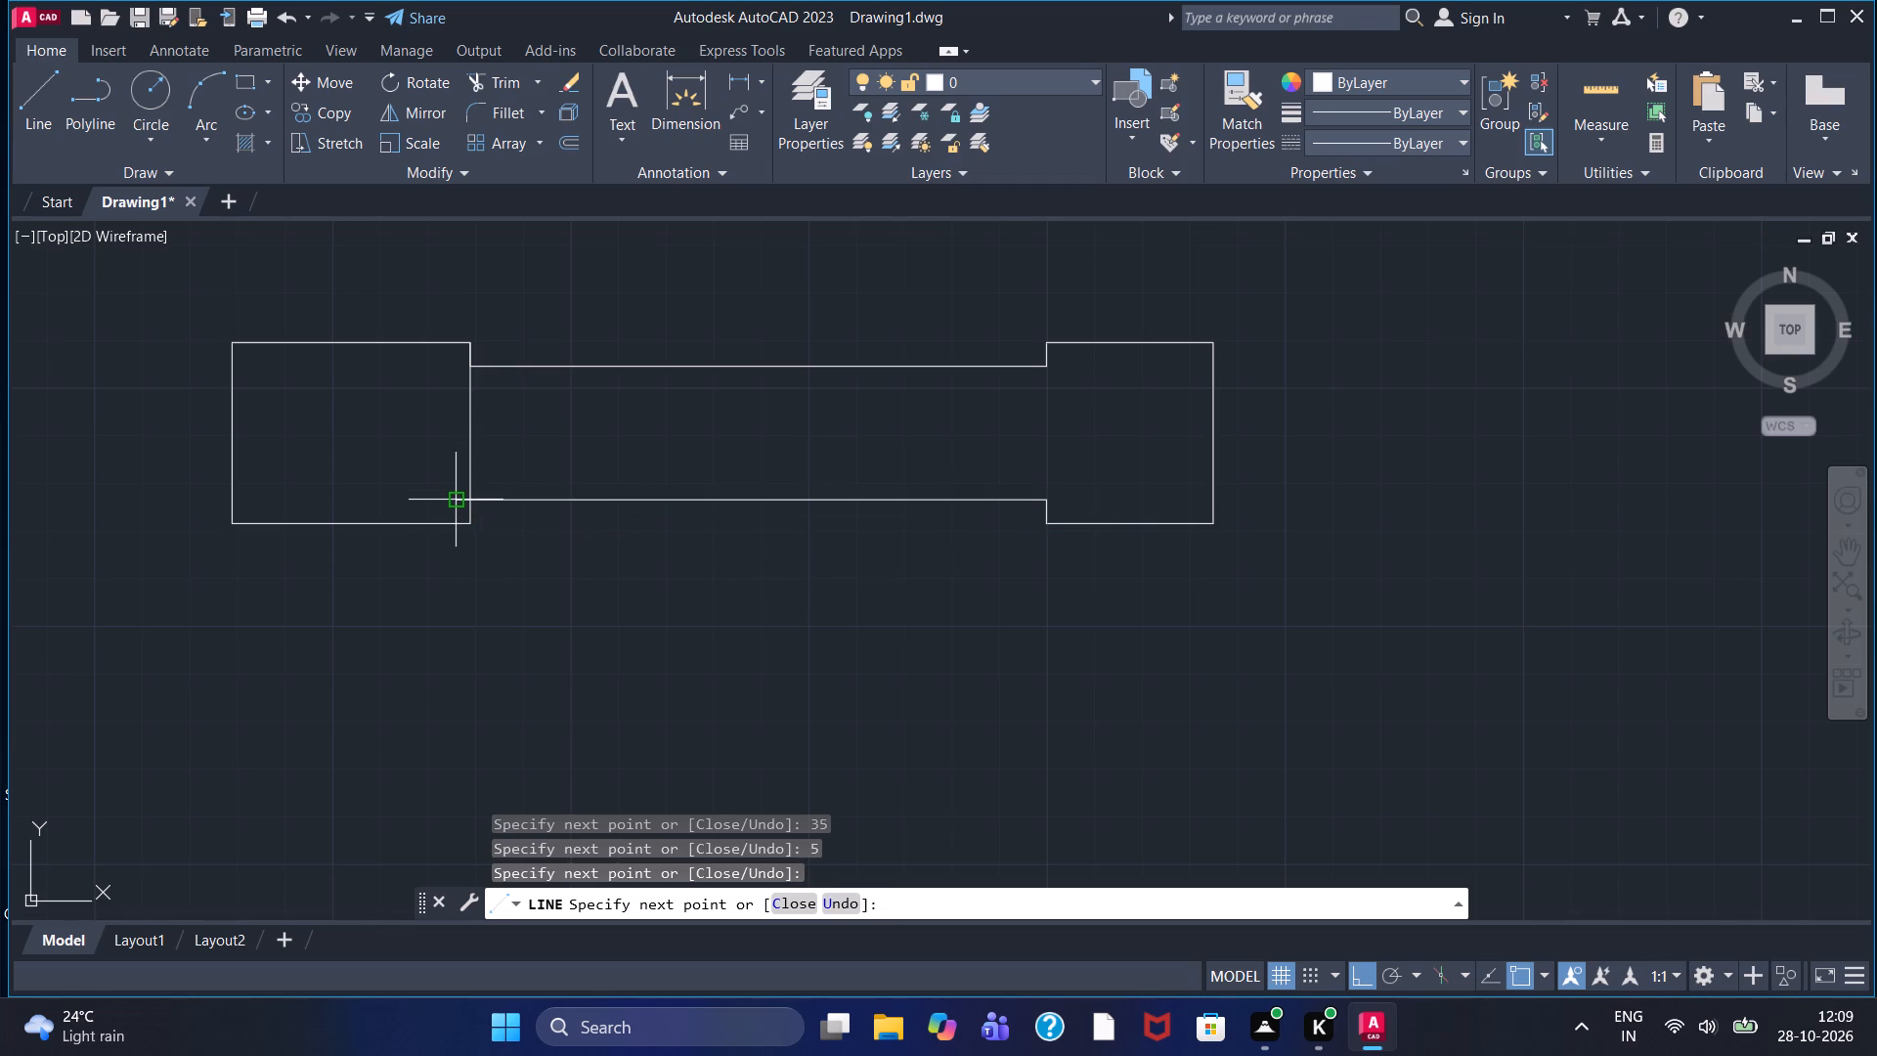
{"action": "key", "text": "Escape"}
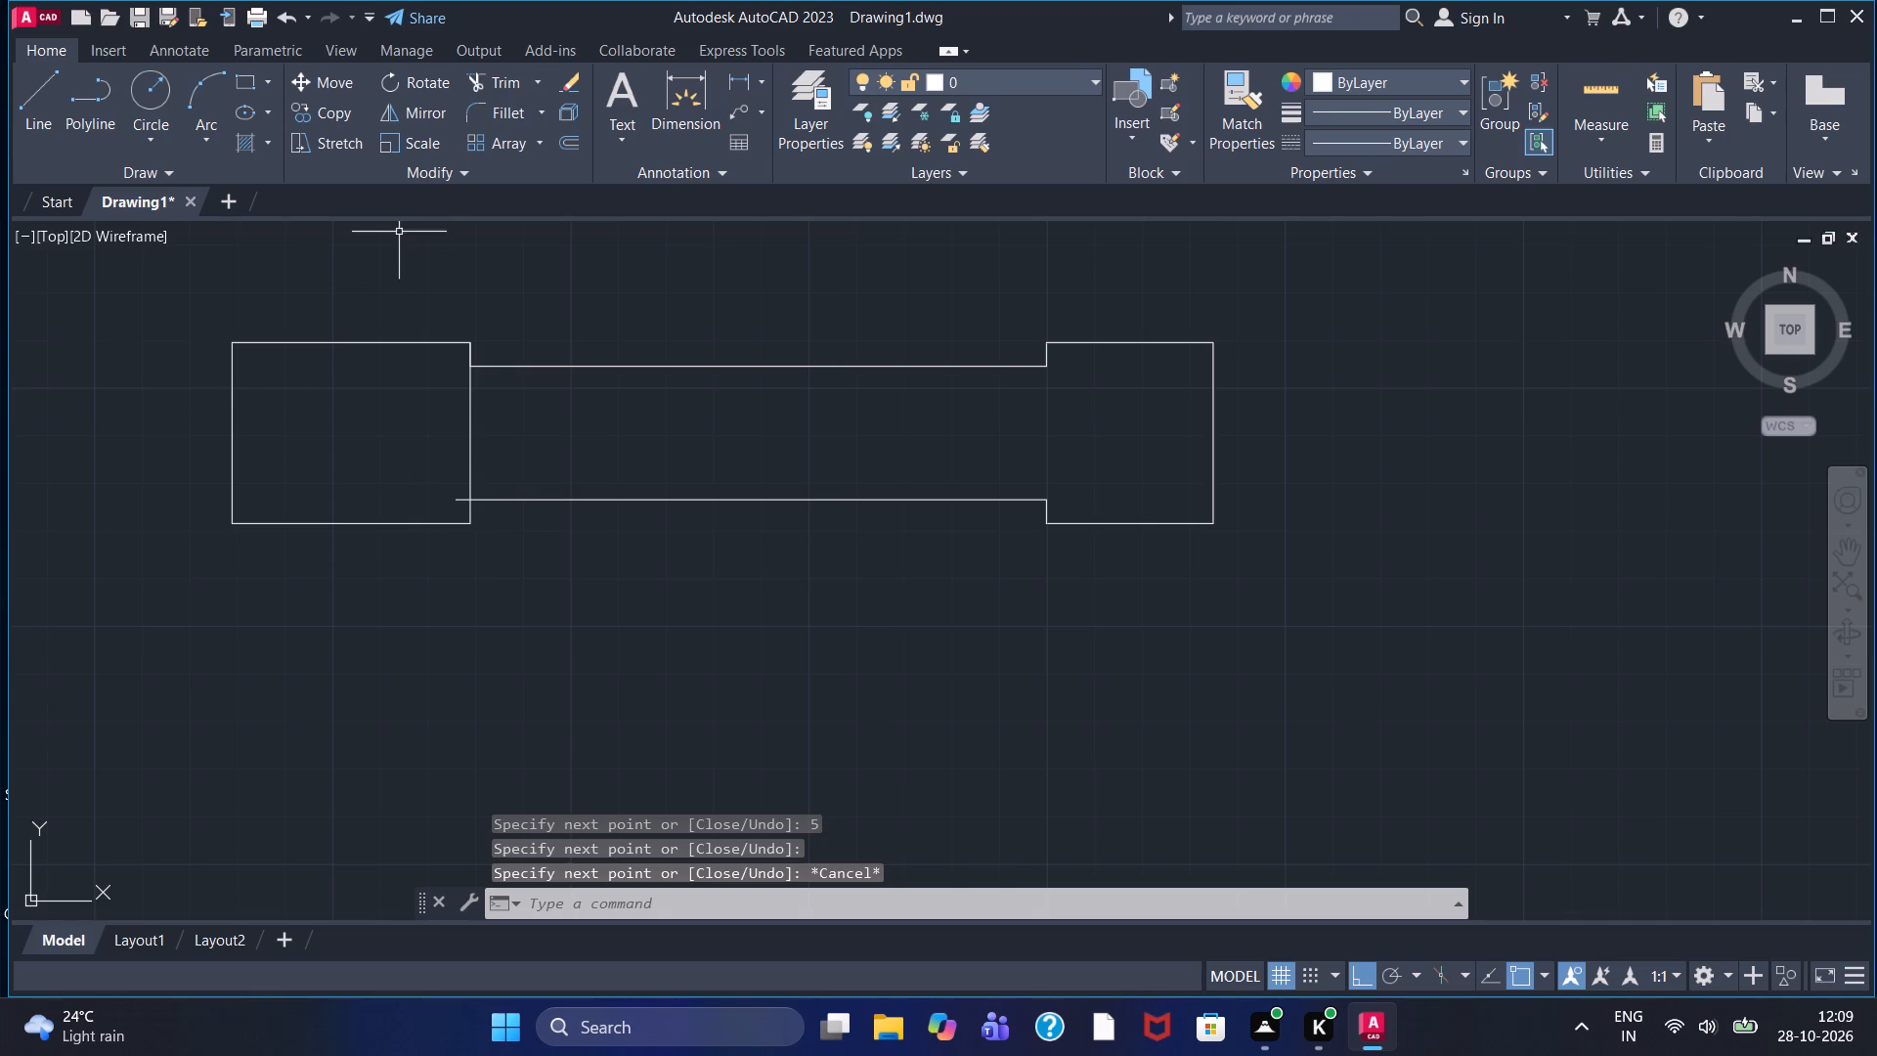
{"action": "left_click", "coordinate": [489, 78]}
{"action": "left_click", "coordinate": [458, 500]}
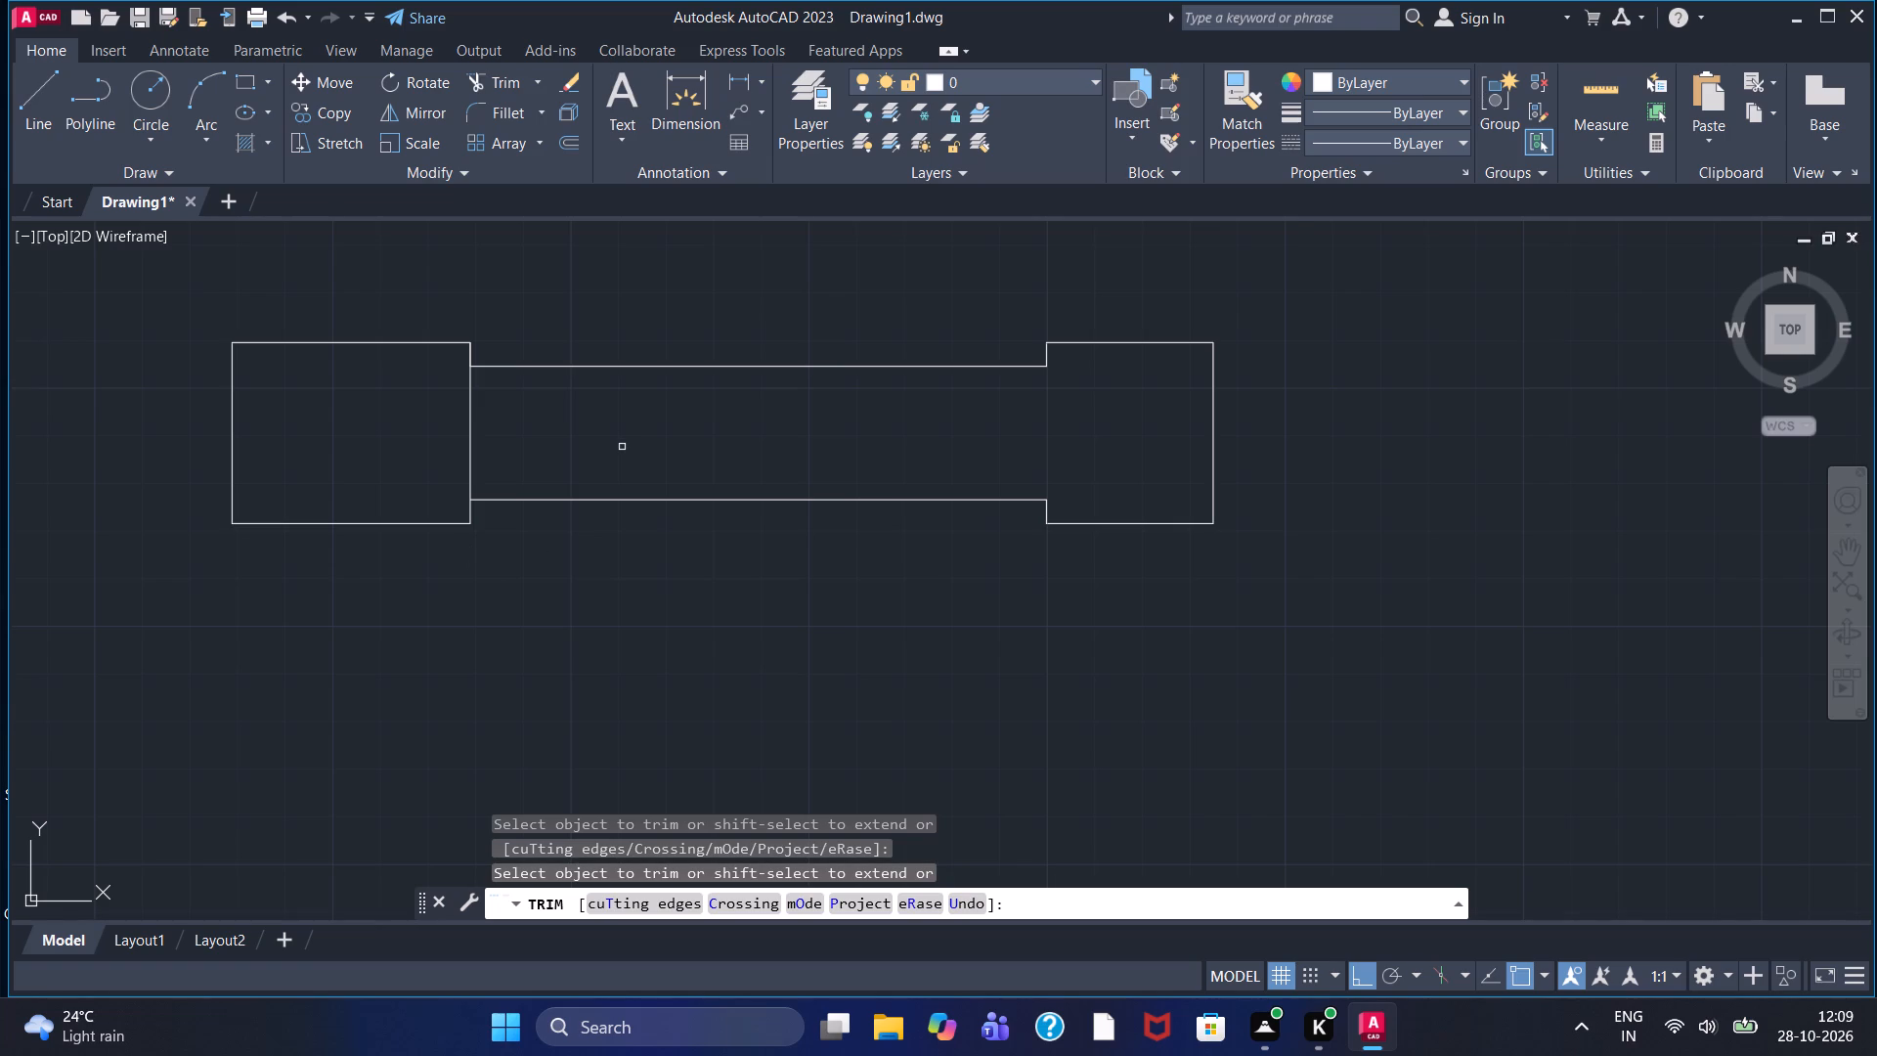
Check the distance between the neck's upper and lower edges with a linear dimension, without placing it.
{"action": "scroll", "coordinate": [622, 447], "scroll_direction": "up", "scroll_amount": 1}
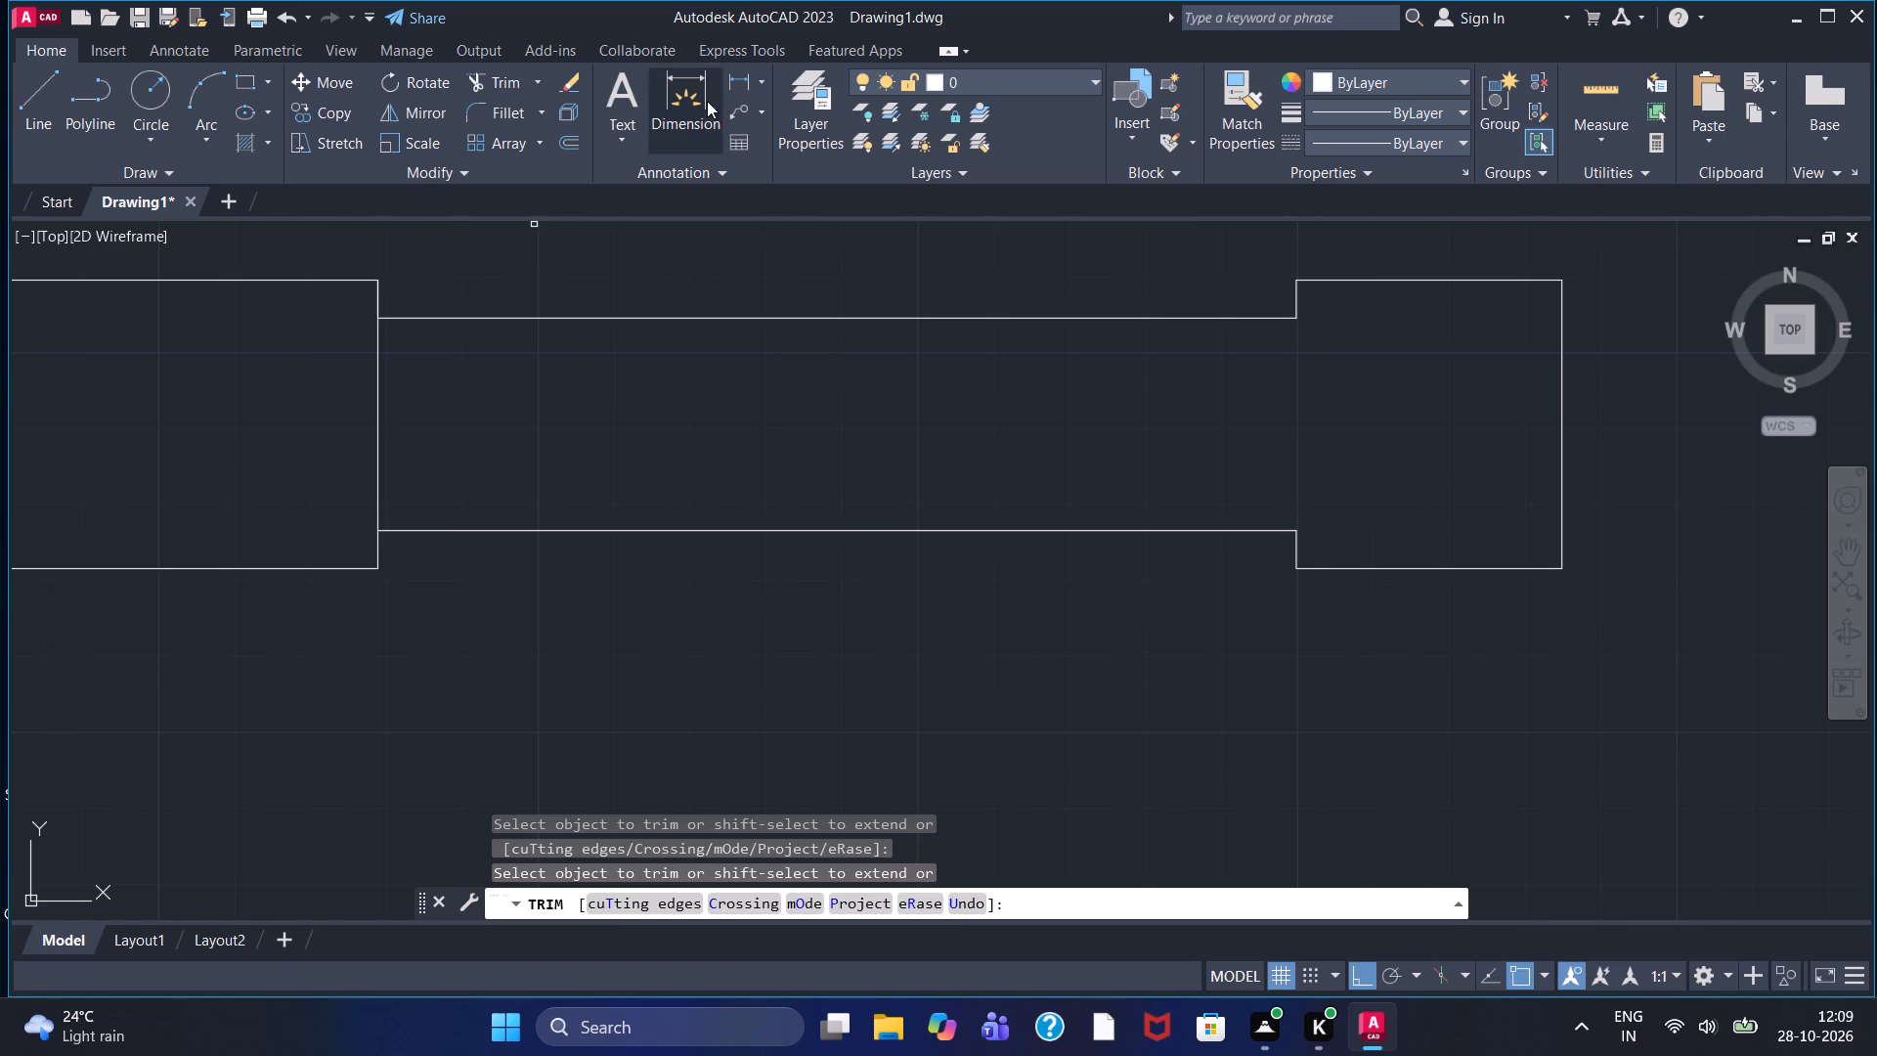
{"action": "left_click", "coordinate": [750, 80]}
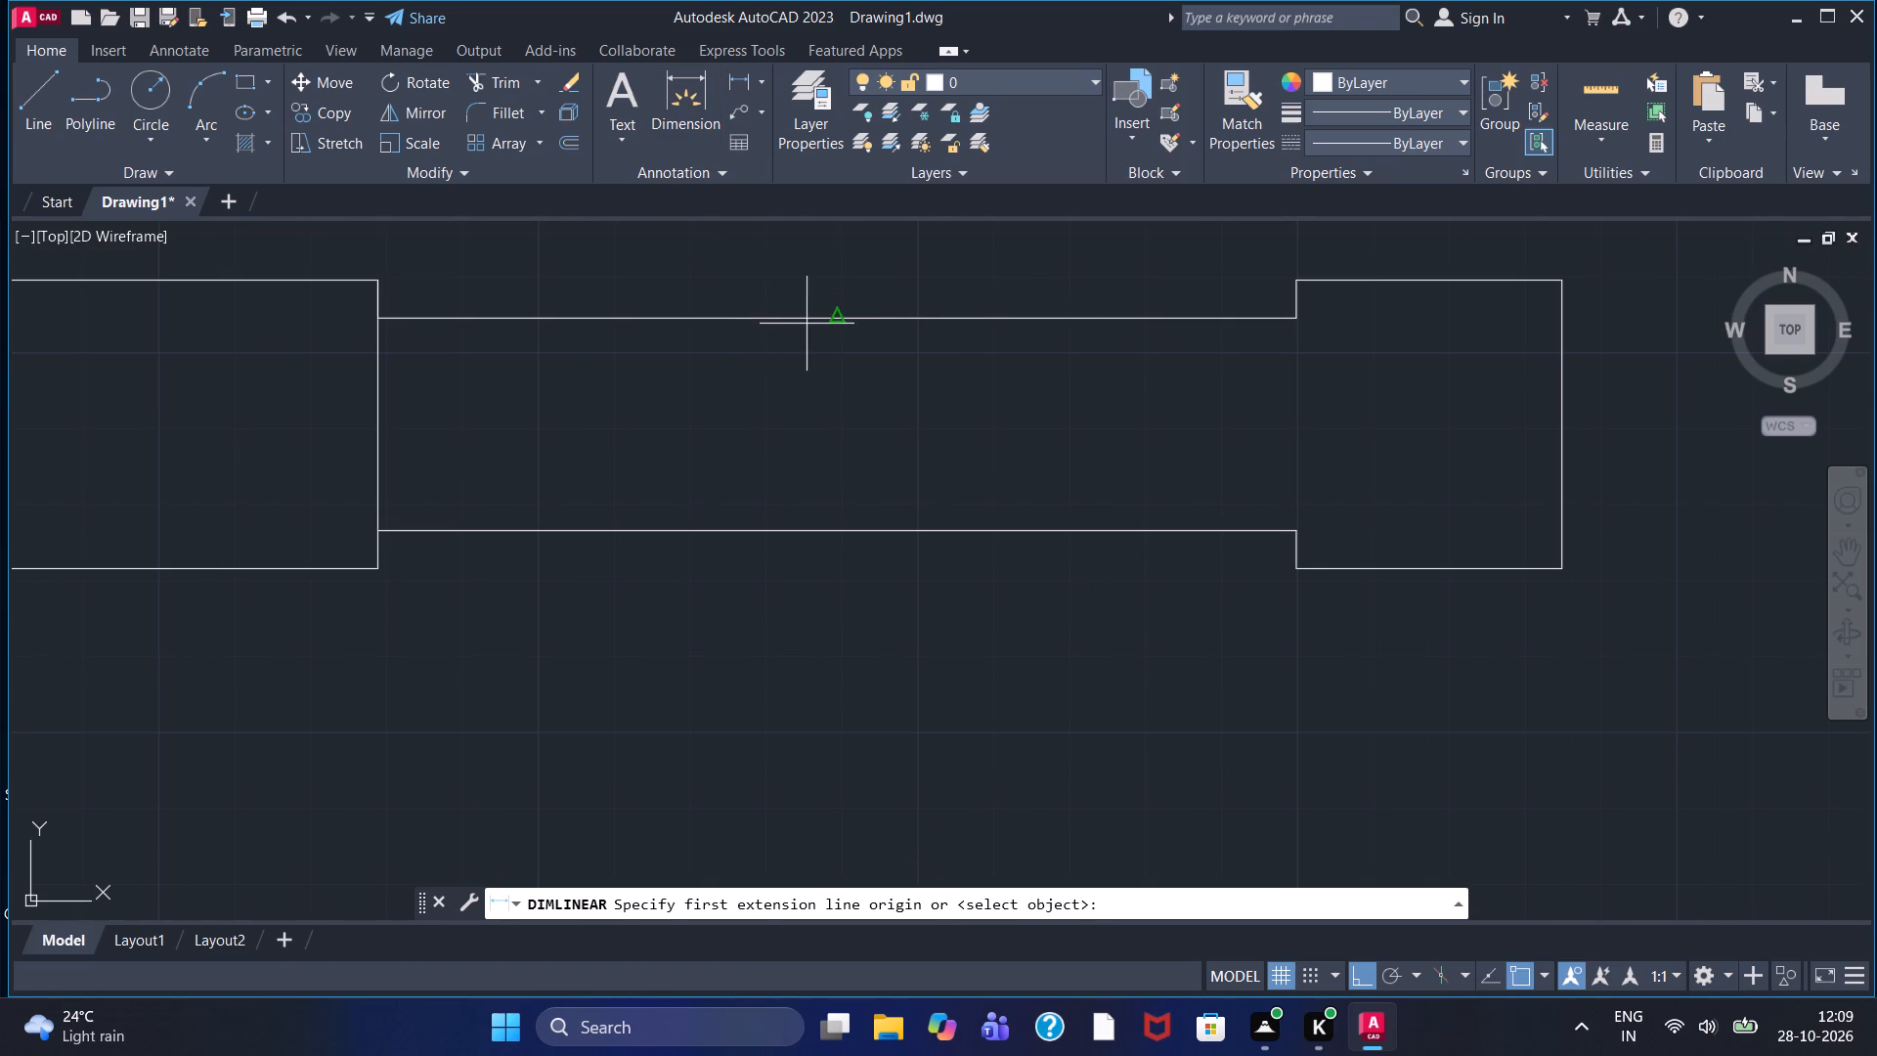
{"action": "left_click", "coordinate": [844, 322]}
{"action": "left_click", "coordinate": [834, 534]}
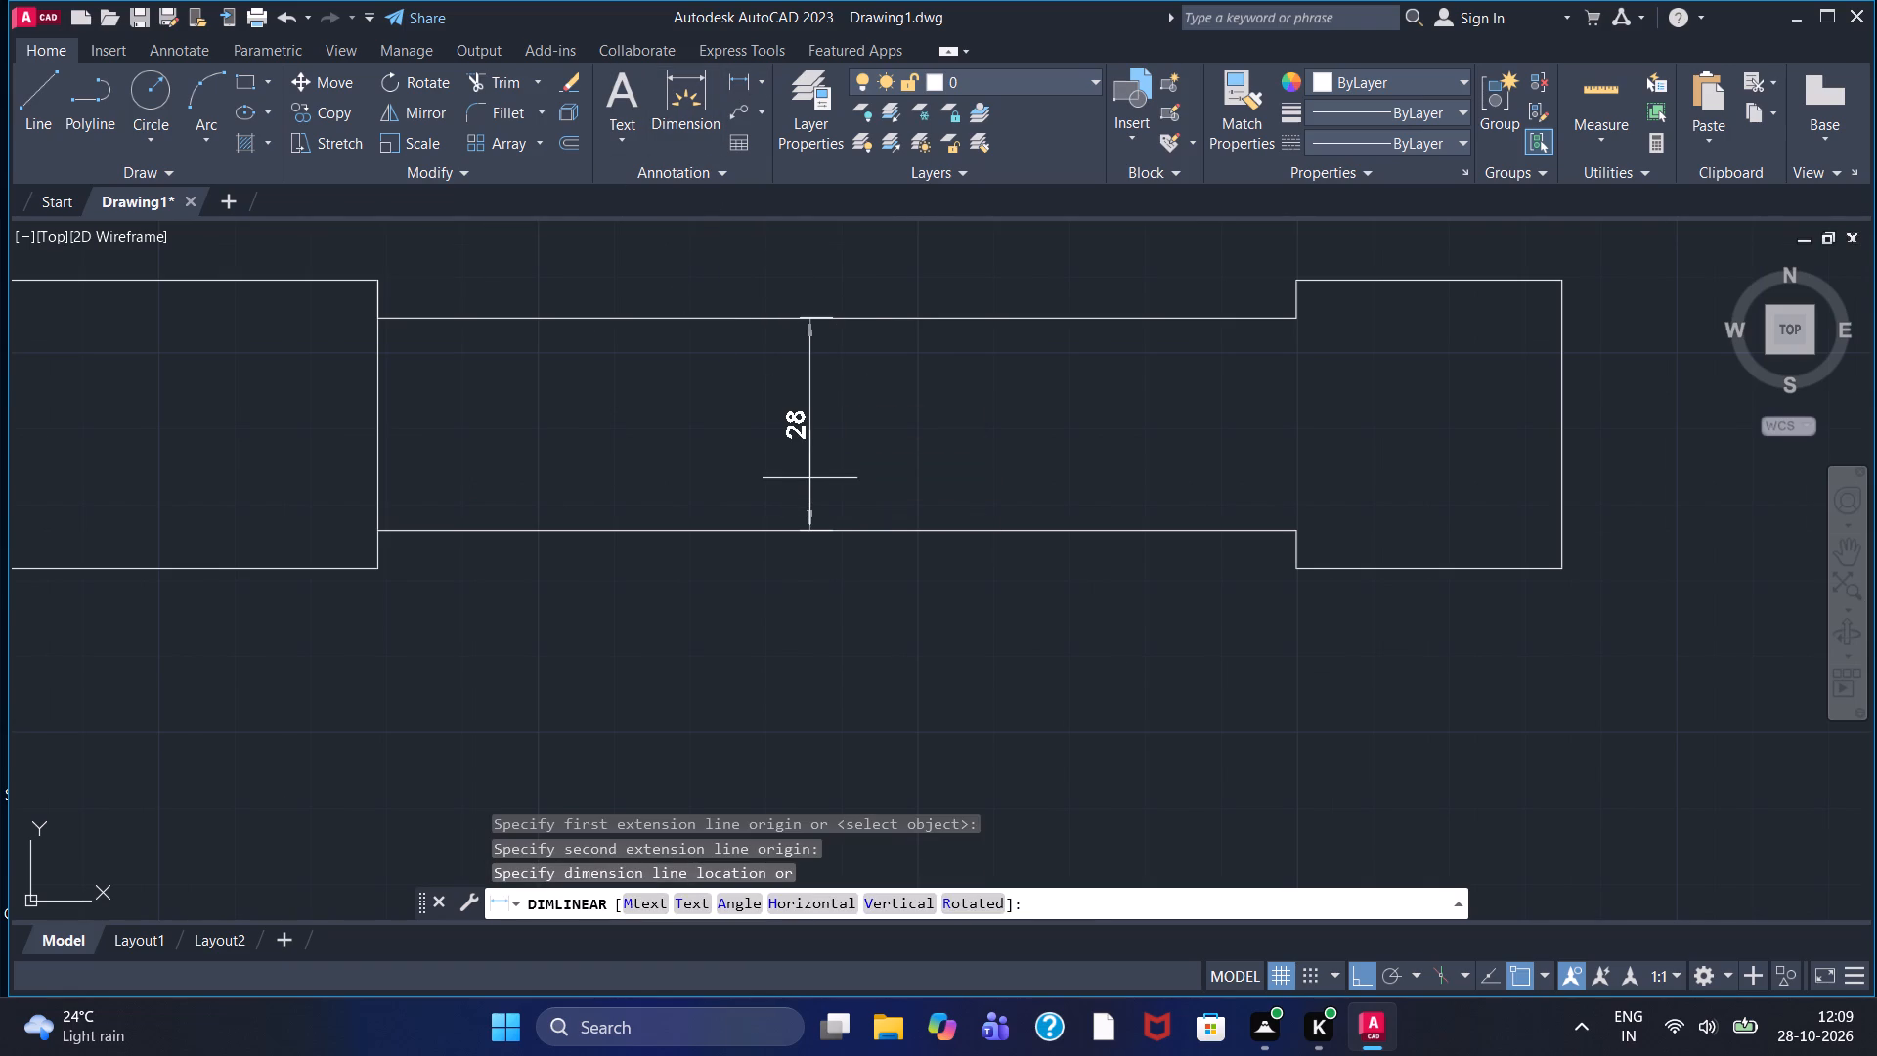
{"action": "key", "text": "Escape"}
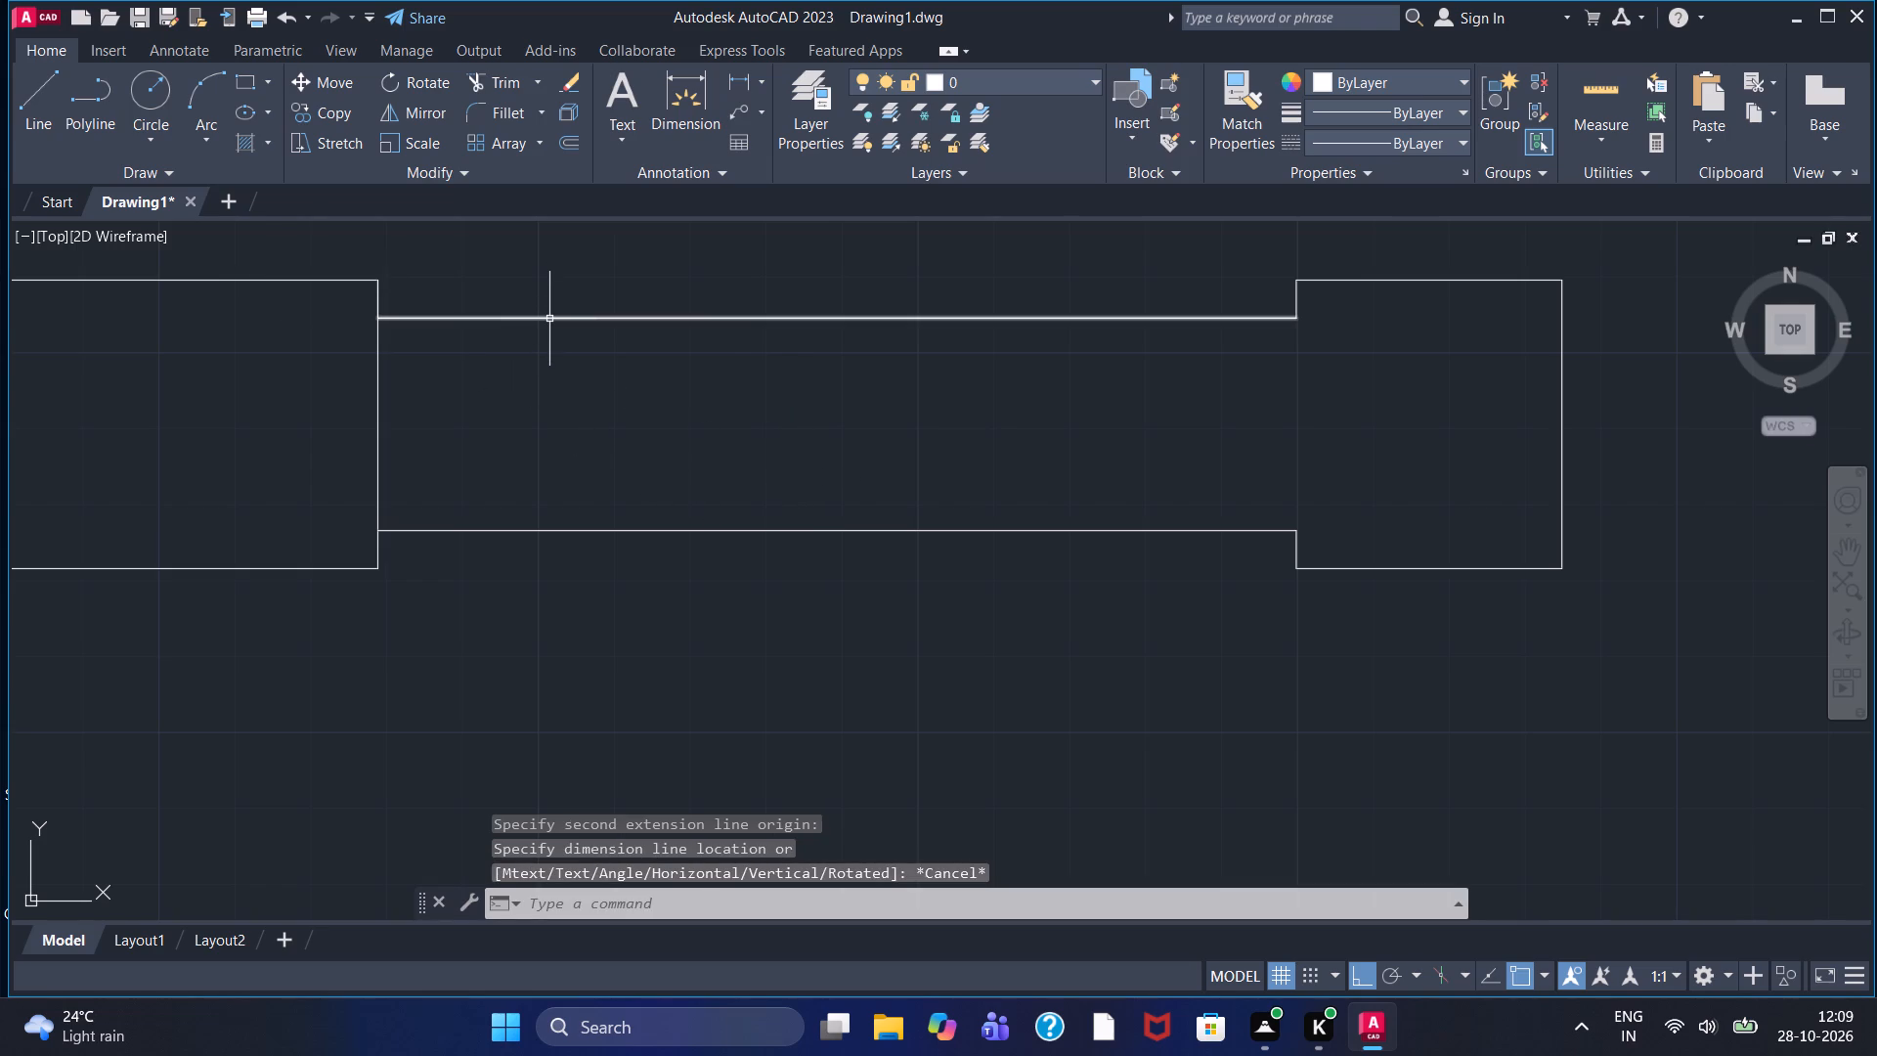
Offset the neck's upper edge inward by 5 using the Through option.
{"action": "left_click", "coordinate": [572, 139]}
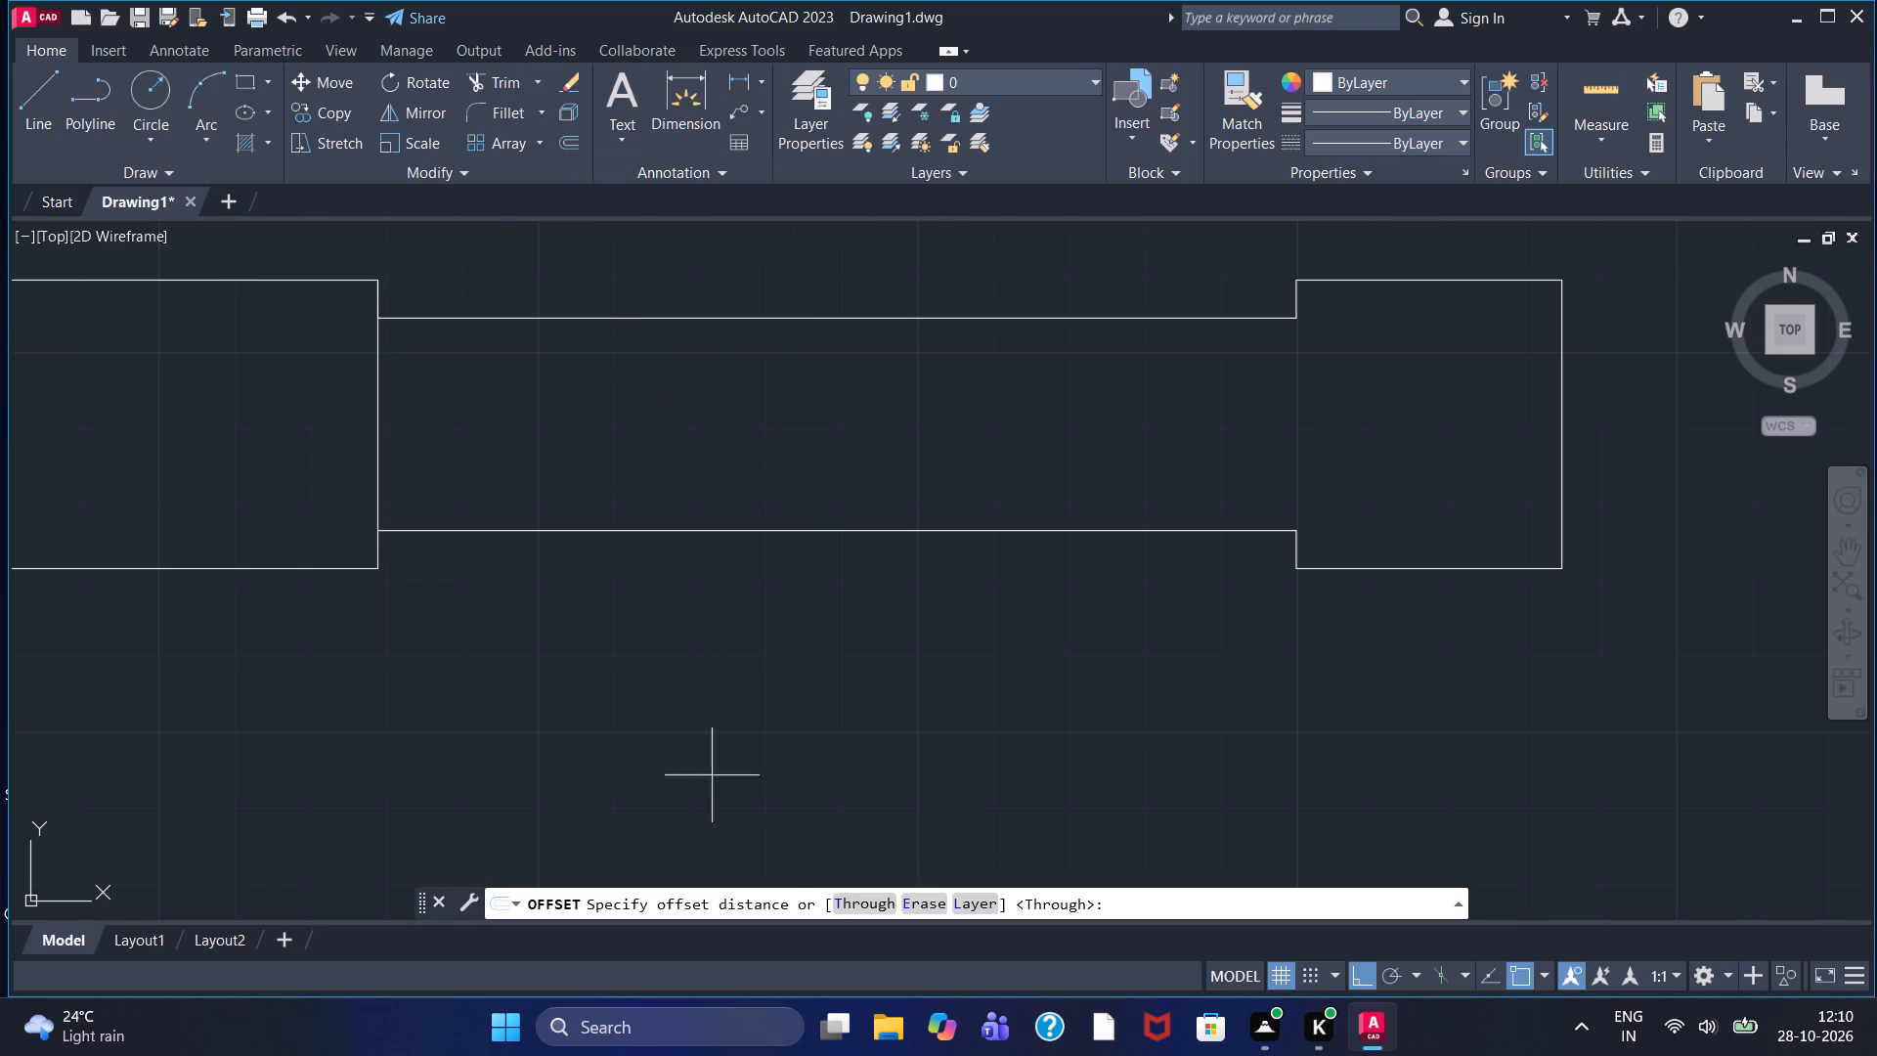
{"action": "left_click_drag", "start_coordinate": [869, 905], "coordinate": [865, 896]}
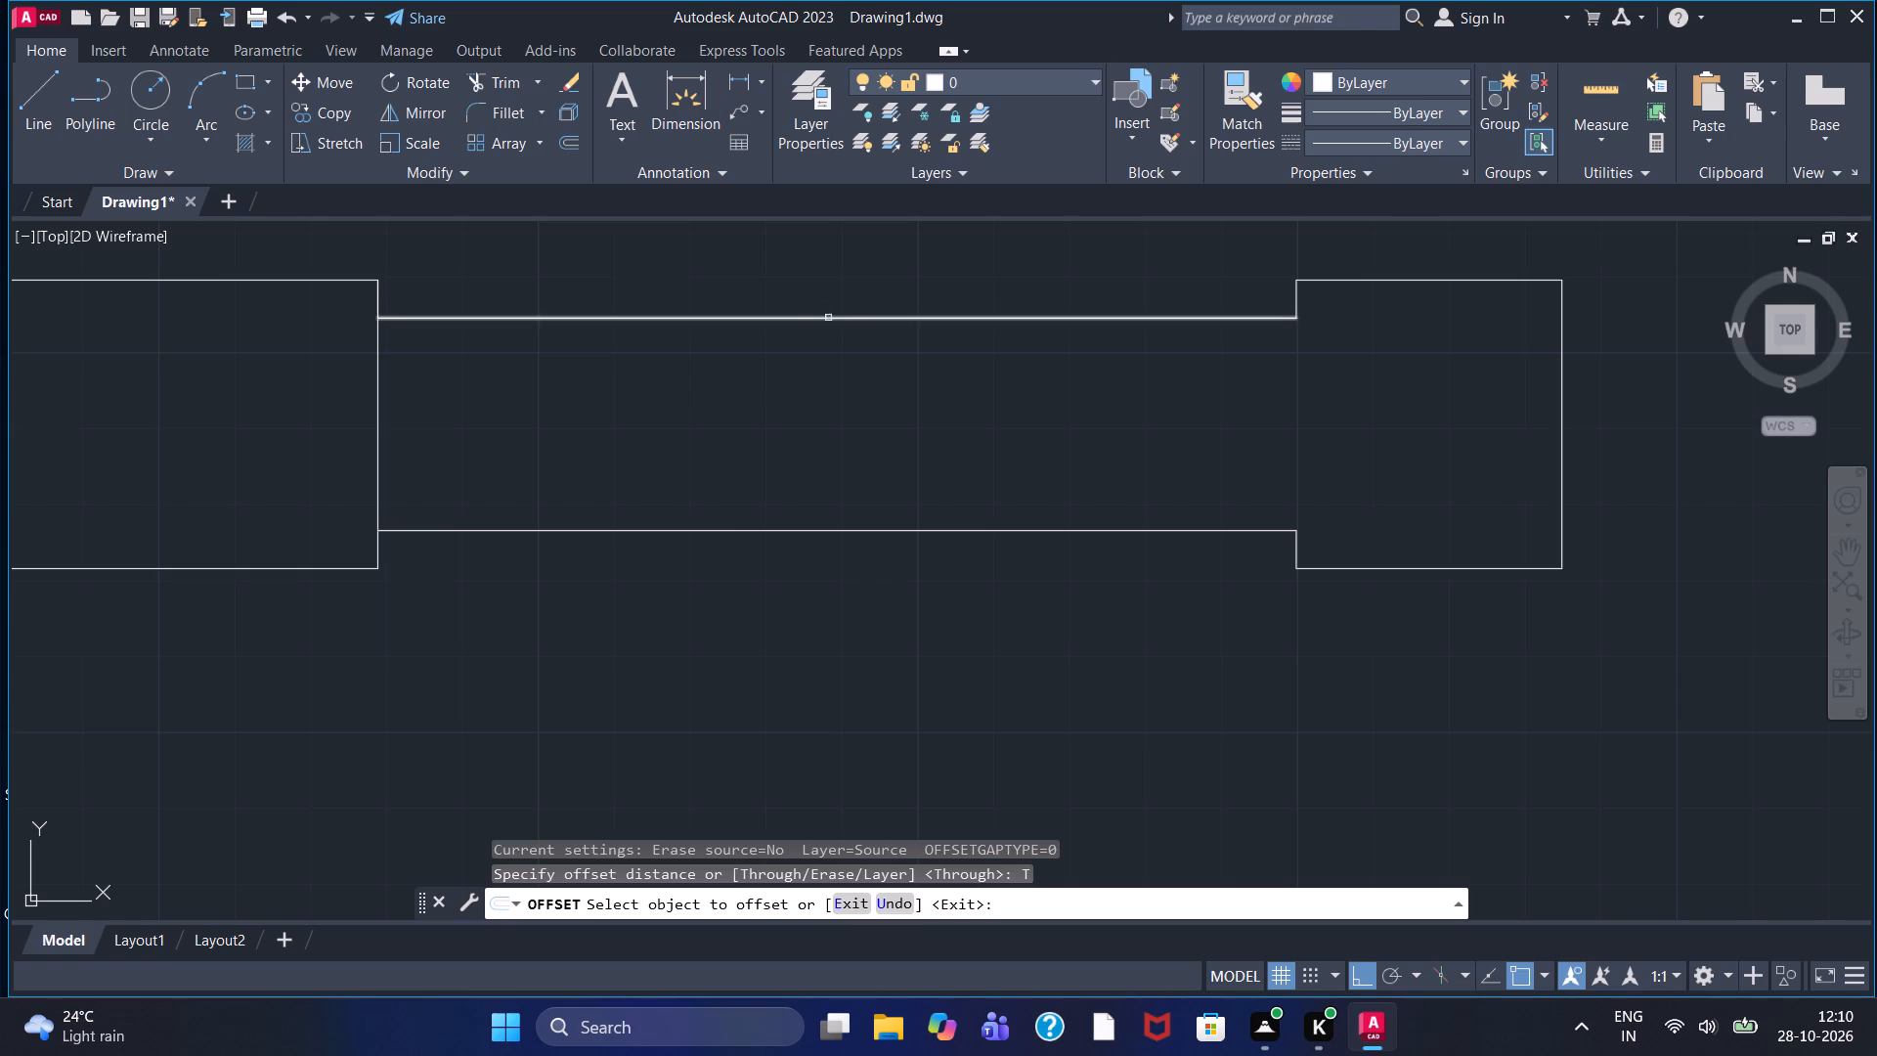
{"action": "left_click", "coordinate": [831, 320]}
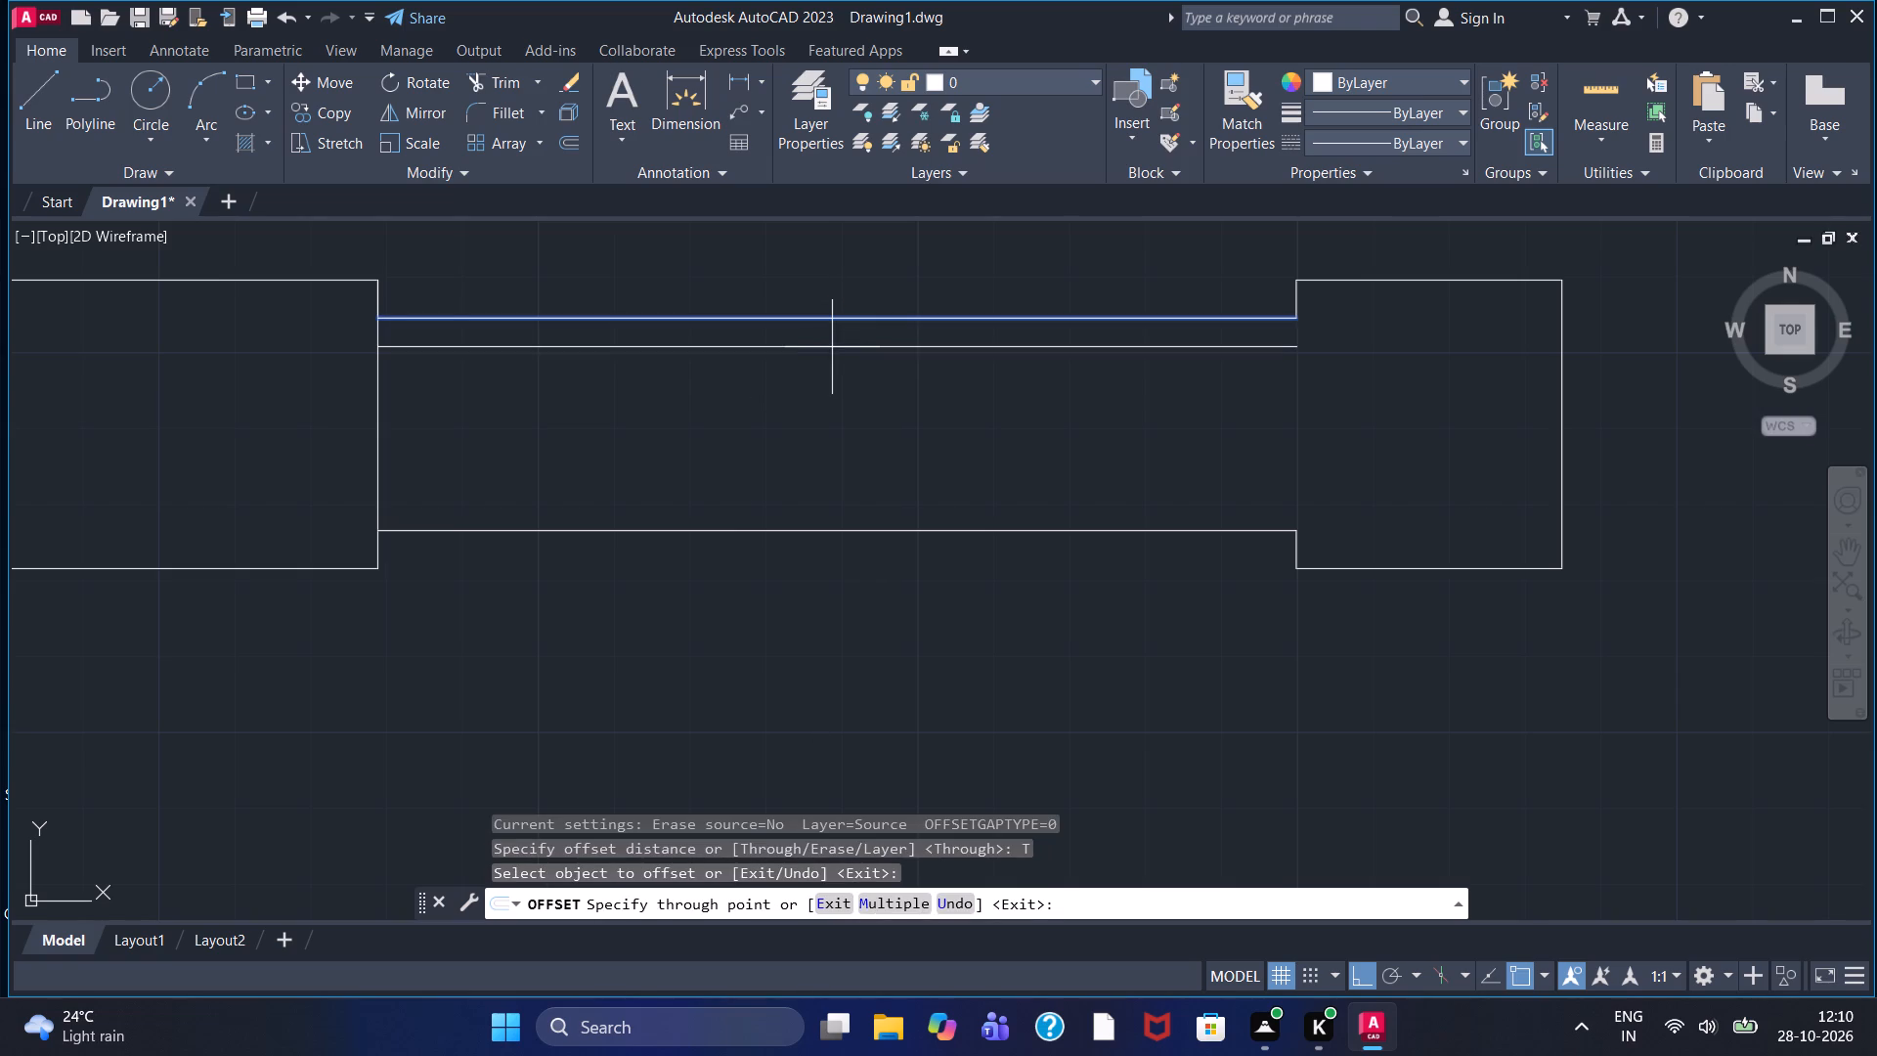
{"action": "key", "text": "5"}
{"action": "key", "text": "Return"}
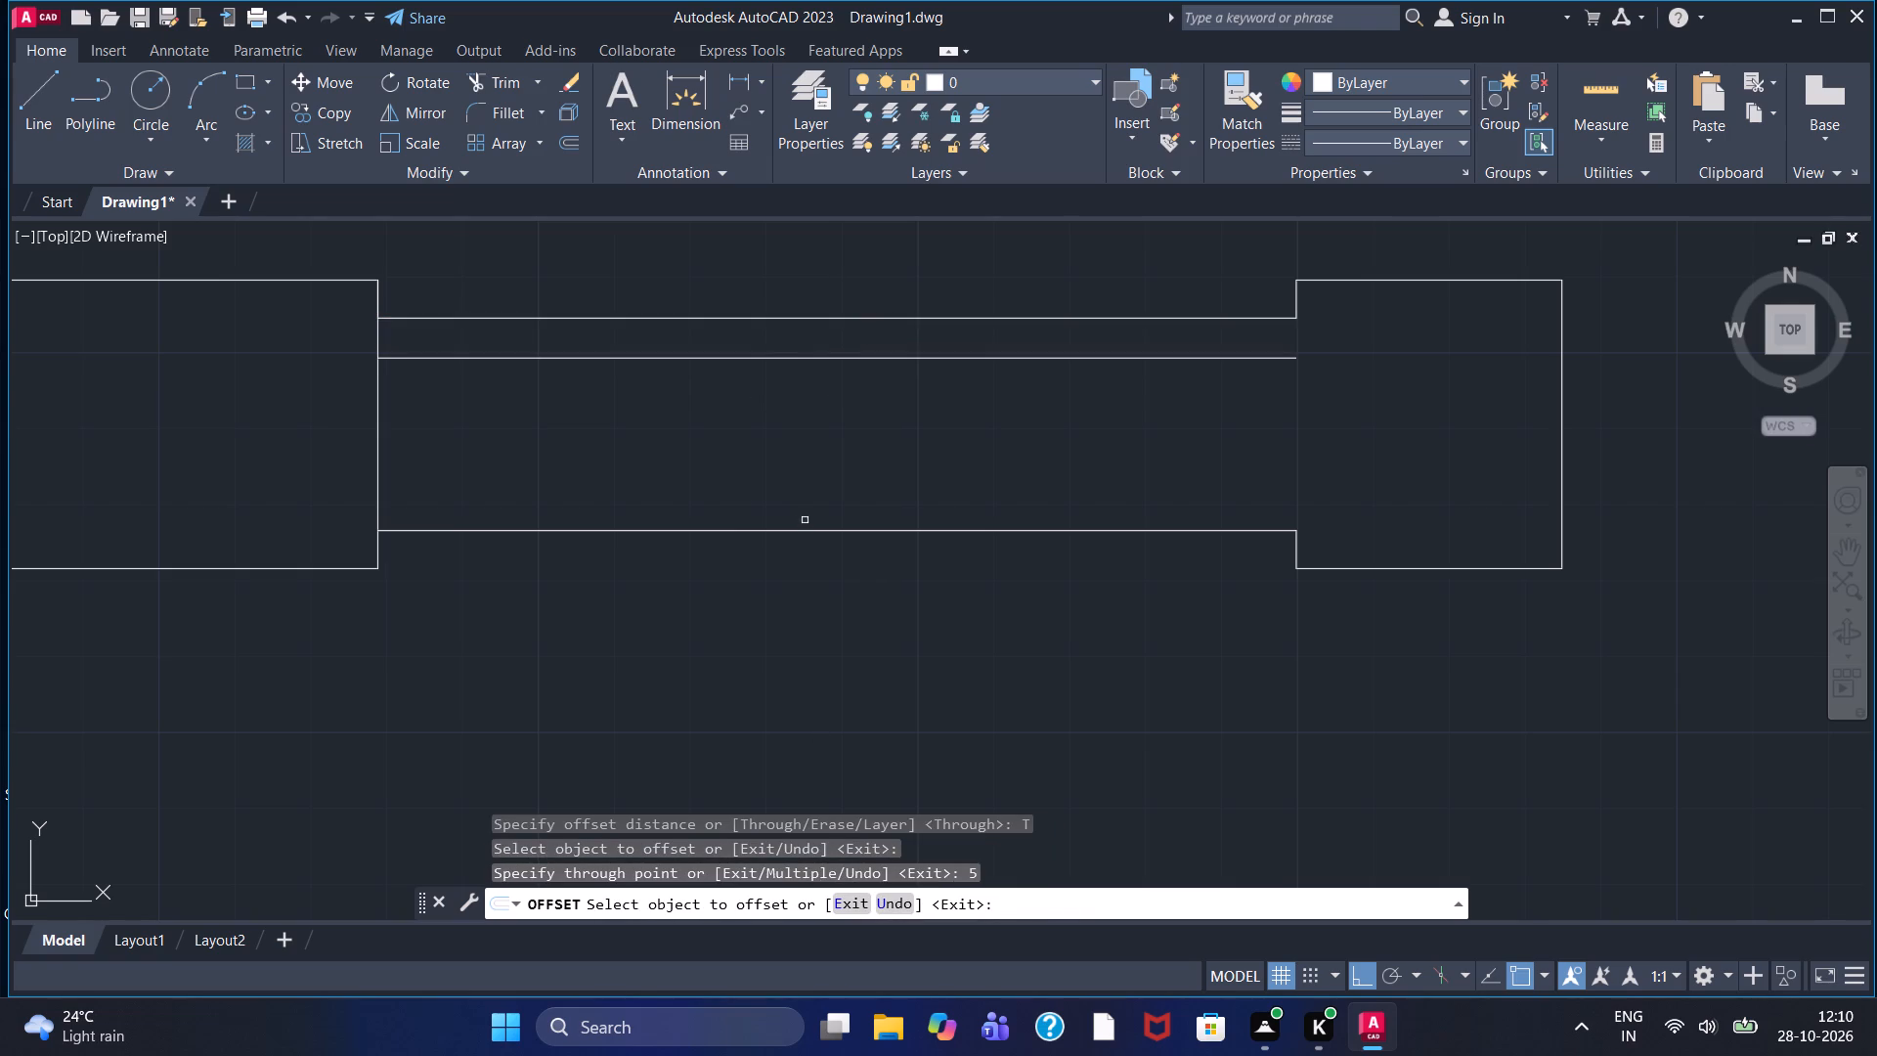
Offset the neck's lower edge inward by 5.
{"action": "left_click", "coordinate": [808, 528]}
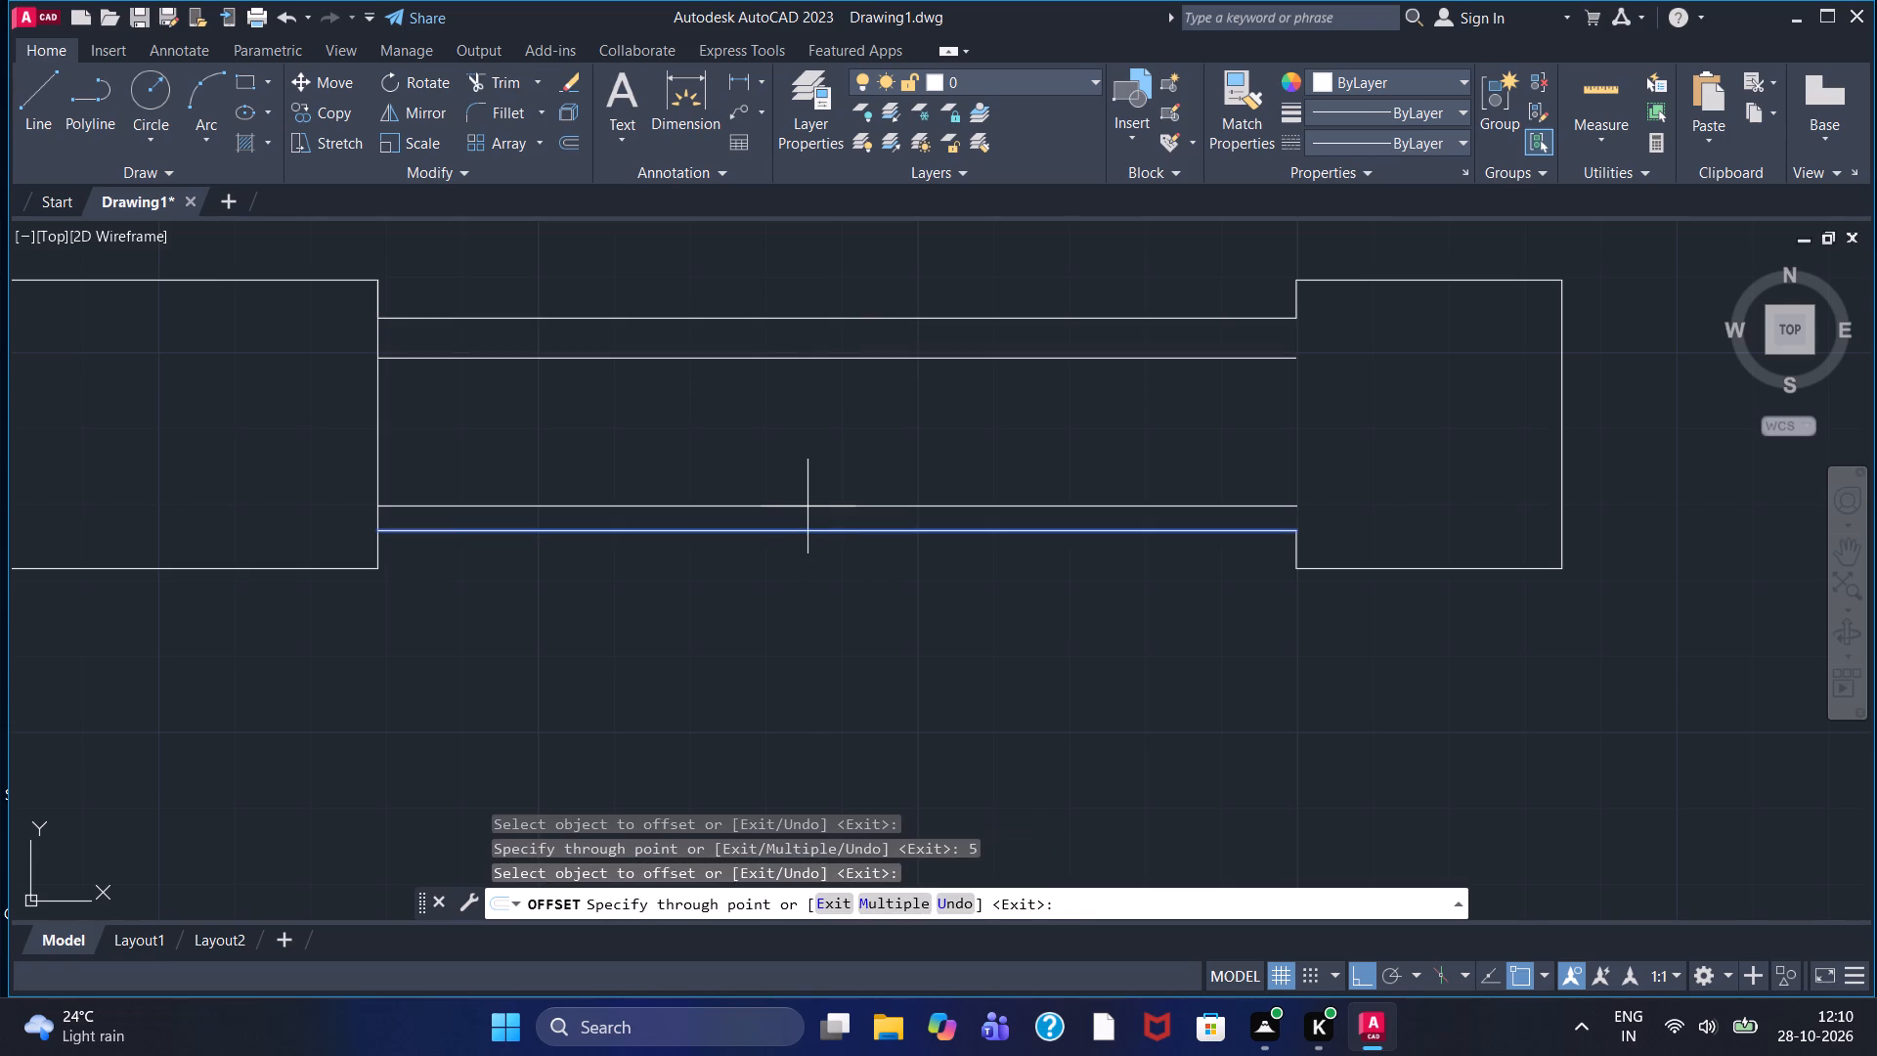
{"action": "key", "text": "5"}
{"action": "key", "text": "Return"}
{"action": "key", "text": "Escape"}
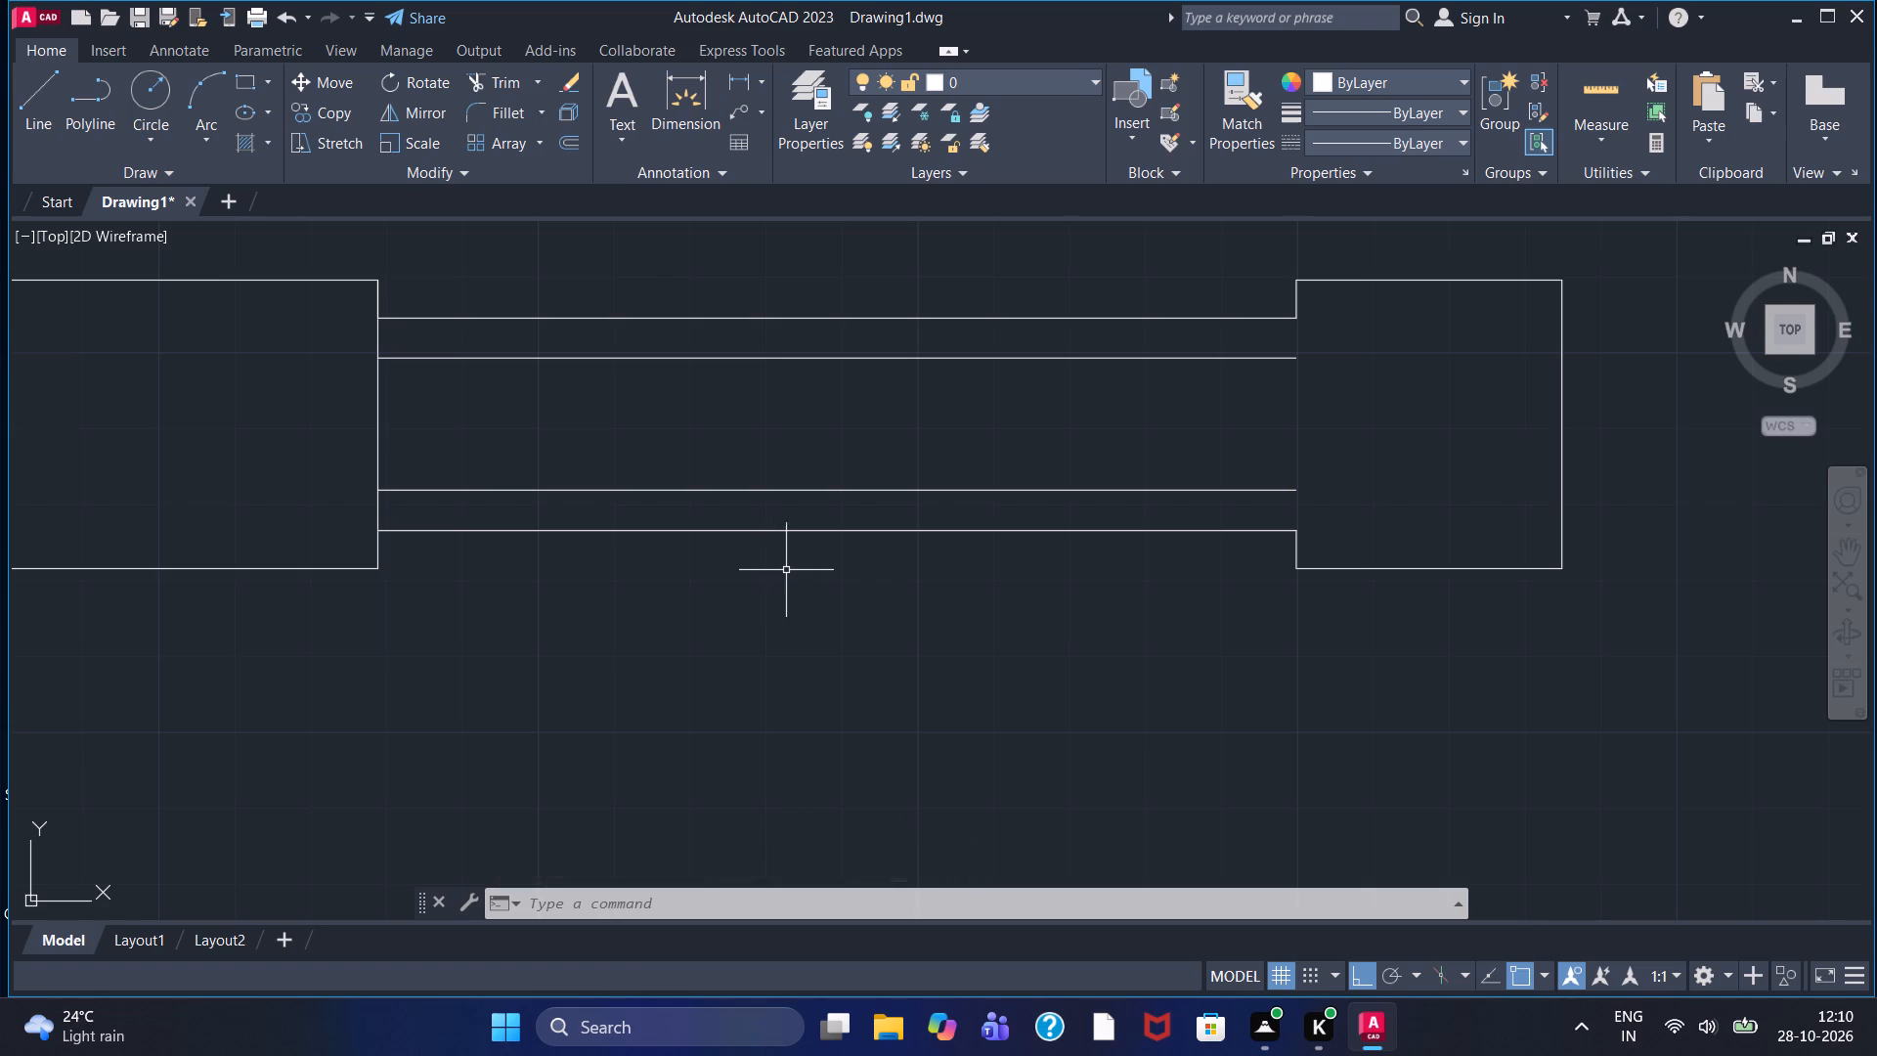
Delete the original outer lower and upper edges of the neck, keeping the two inner offset lines.
{"action": "left_click", "coordinate": [824, 530]}
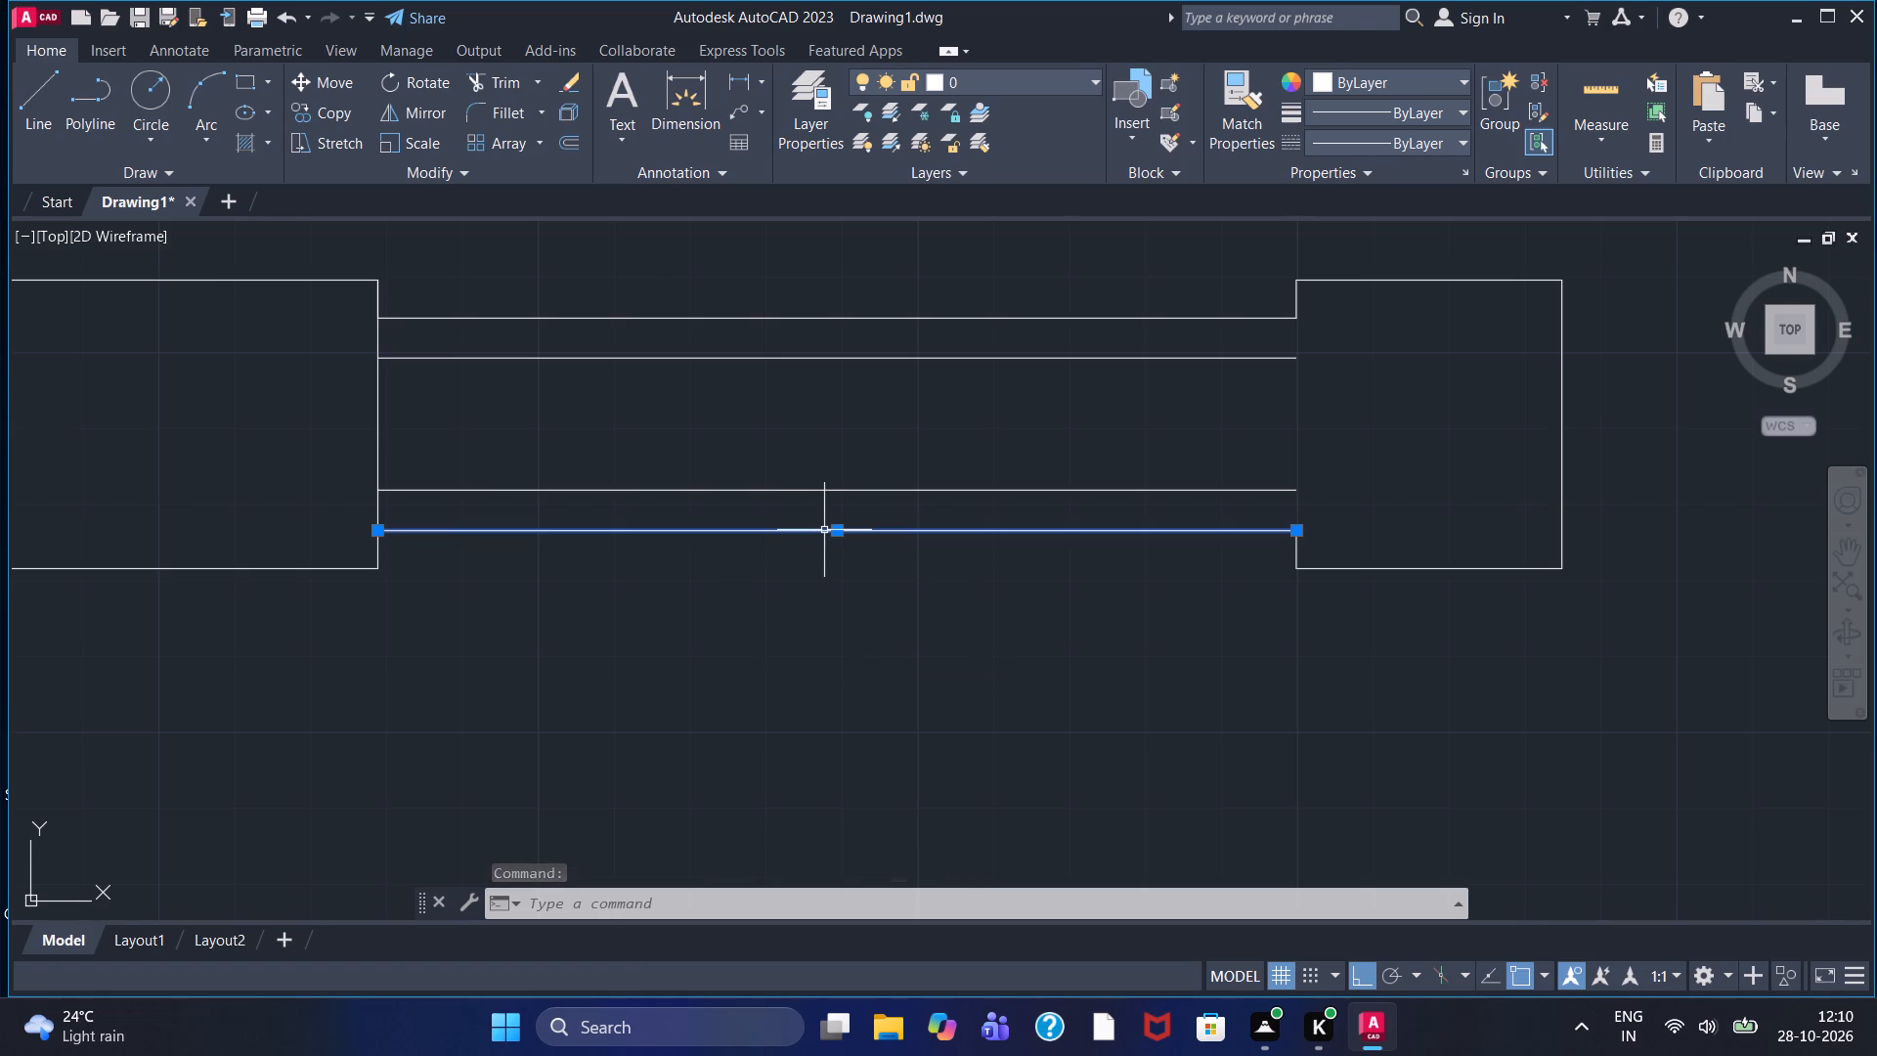
{"action": "key", "text": "Delete"}
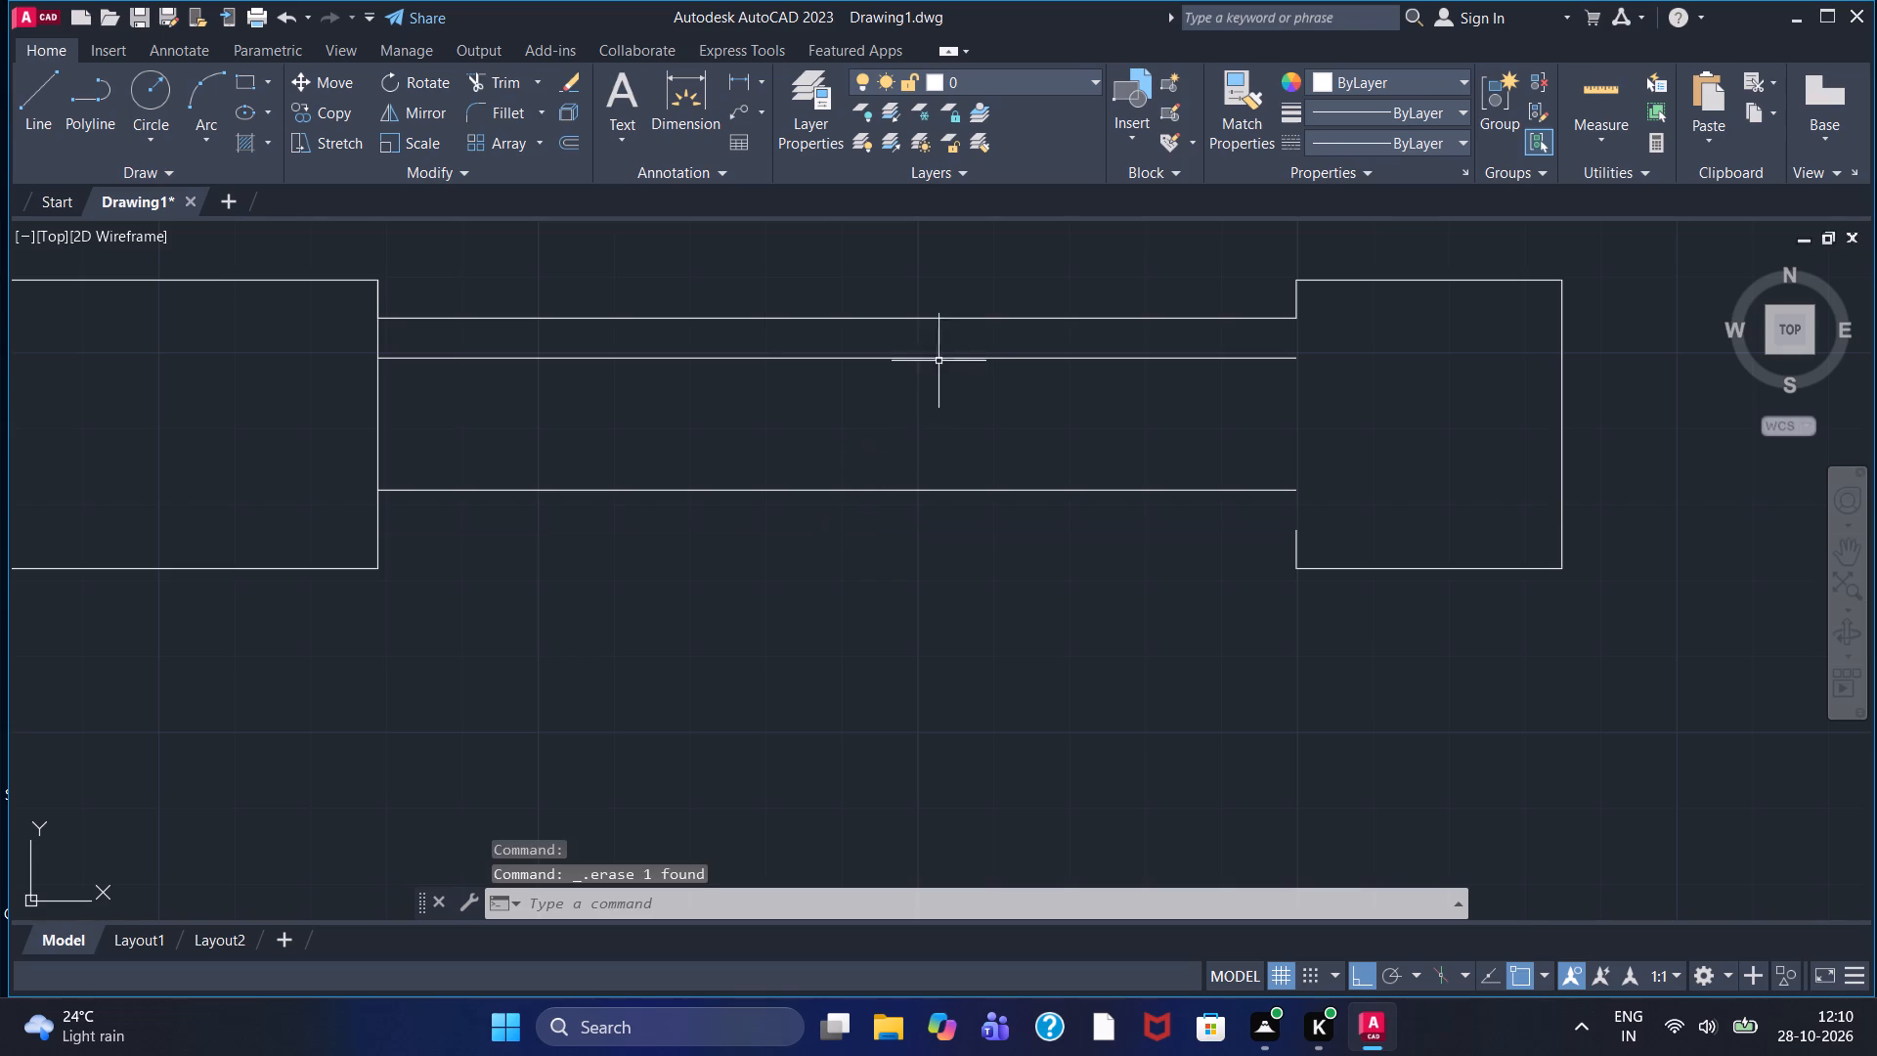
{"action": "left_click", "coordinate": [958, 318]}
{"action": "key", "text": "Delete"}
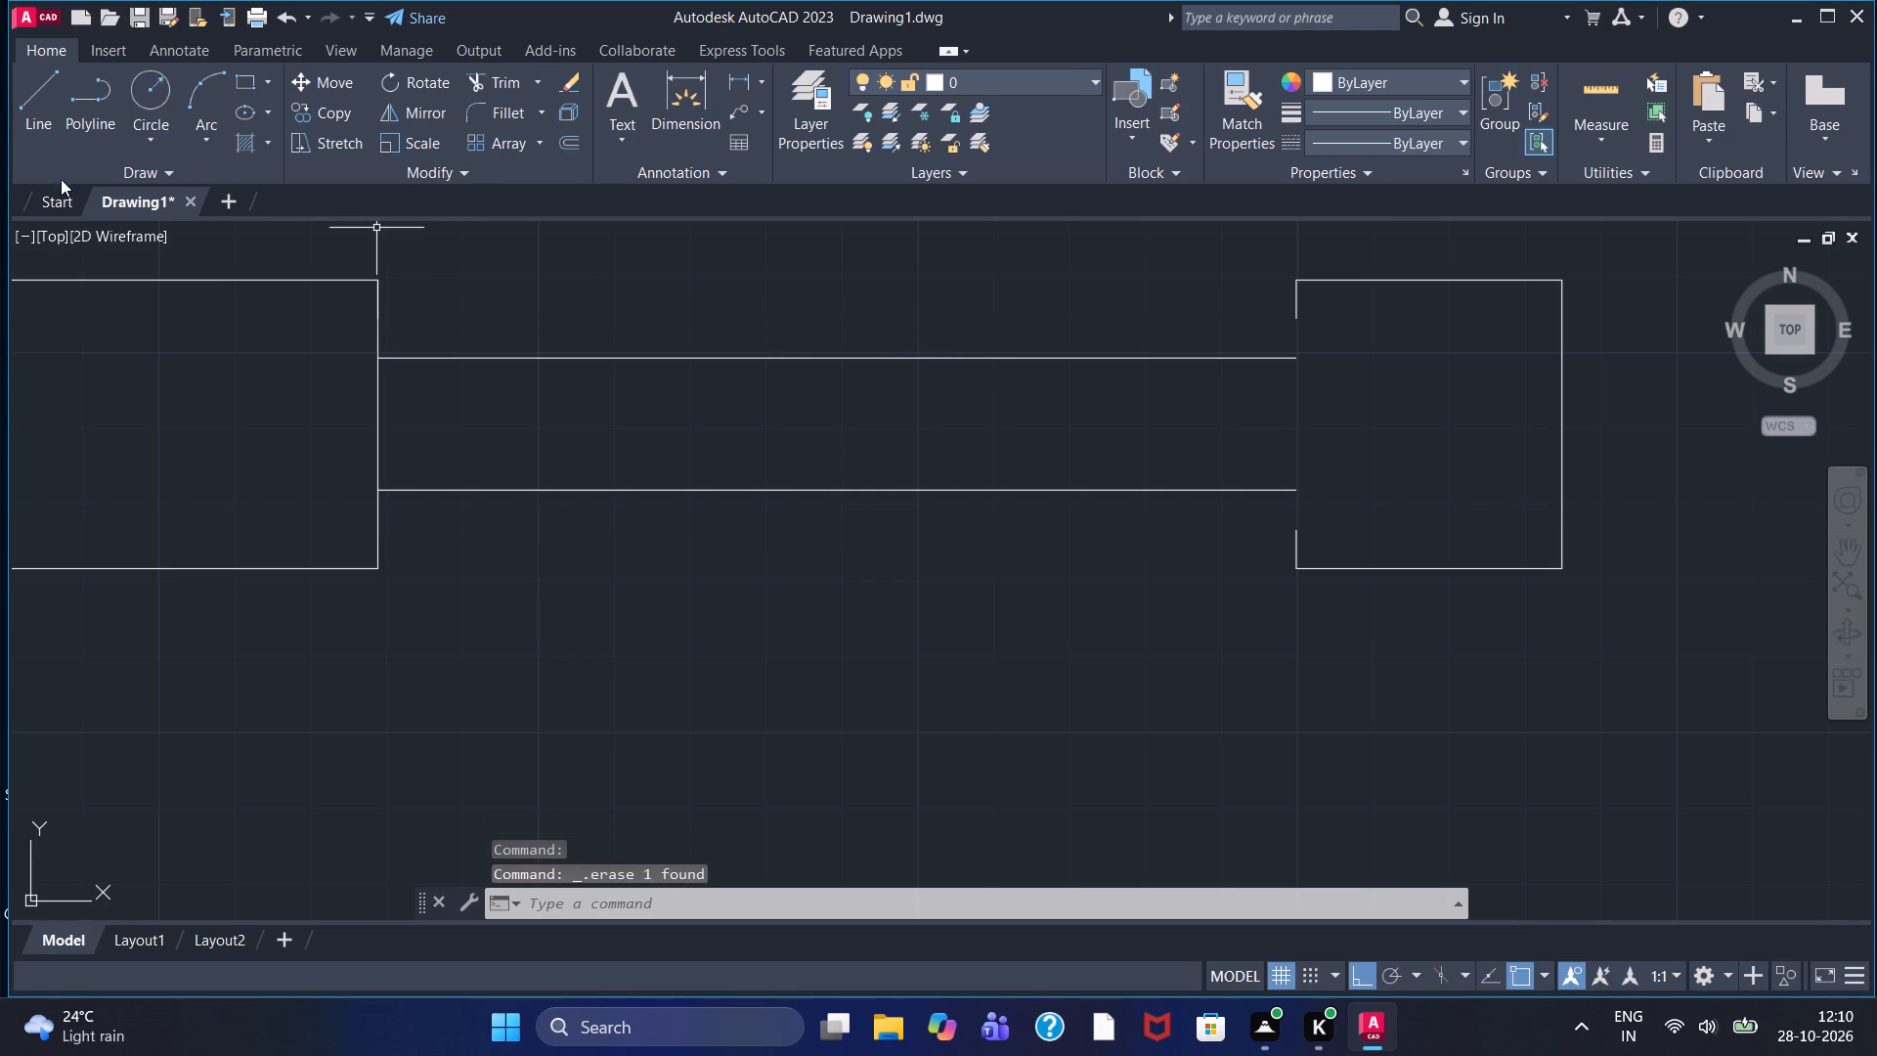
Draw two short vertical lines closing the gaps between the new neck edges and the second end block's side.
{"action": "left_click", "coordinate": [59, 121]}
{"action": "left_click", "coordinate": [1292, 355]}
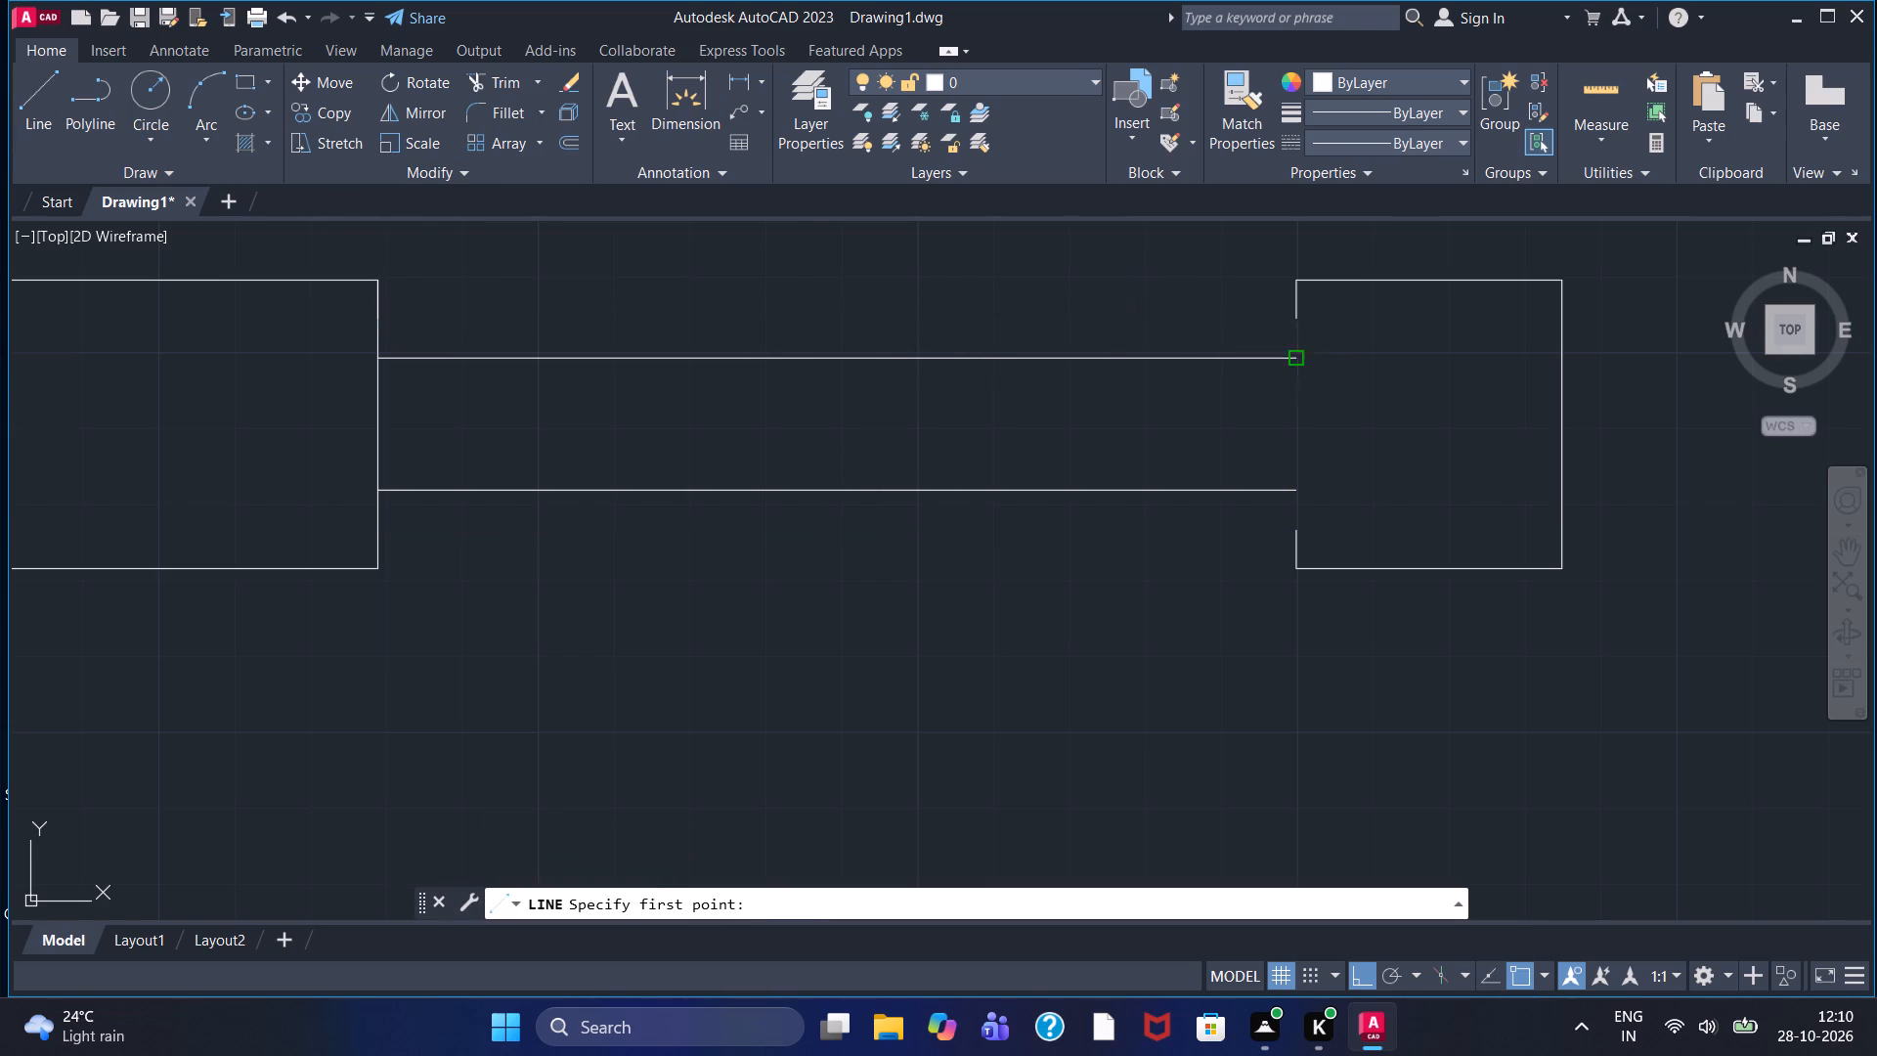
{"action": "left_click", "coordinate": [1292, 321]}
{"action": "right_click", "coordinate": [1292, 321]}
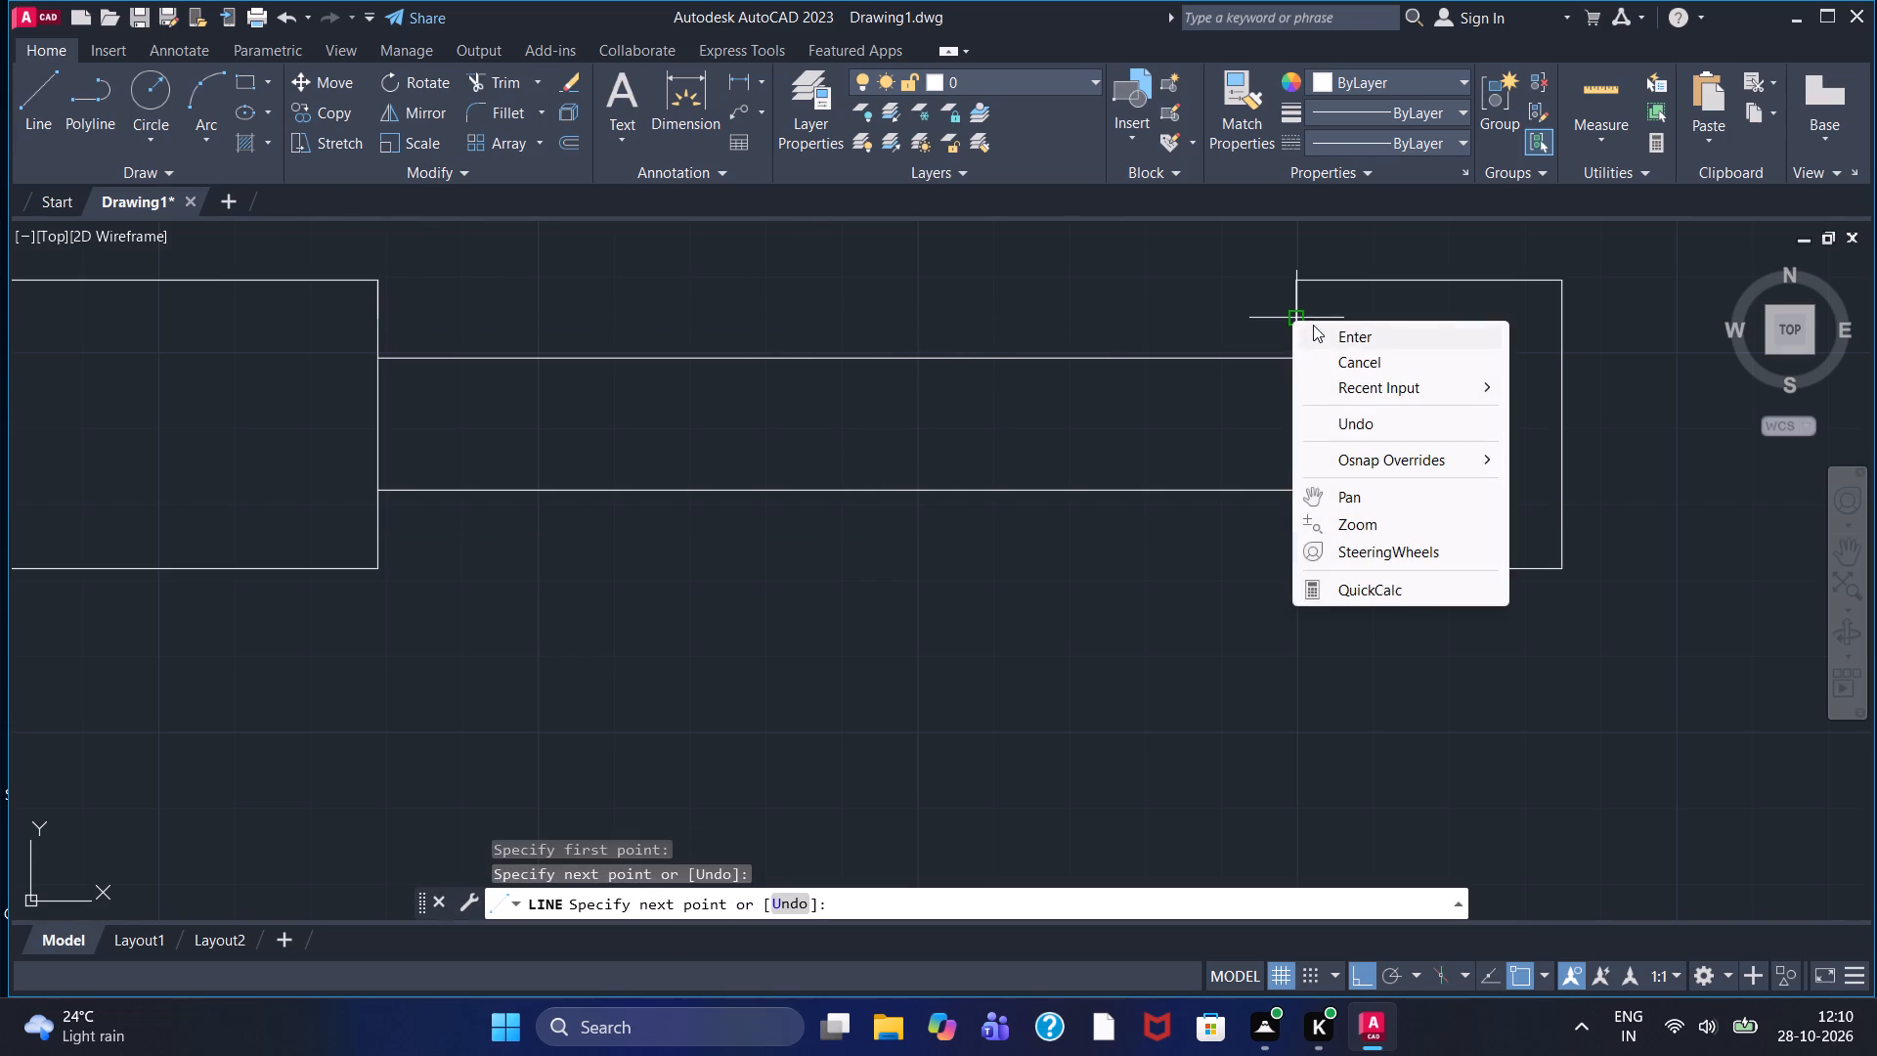
{"action": "left_click", "coordinate": [1313, 325]}
{"action": "left_click", "coordinate": [38, 105]}
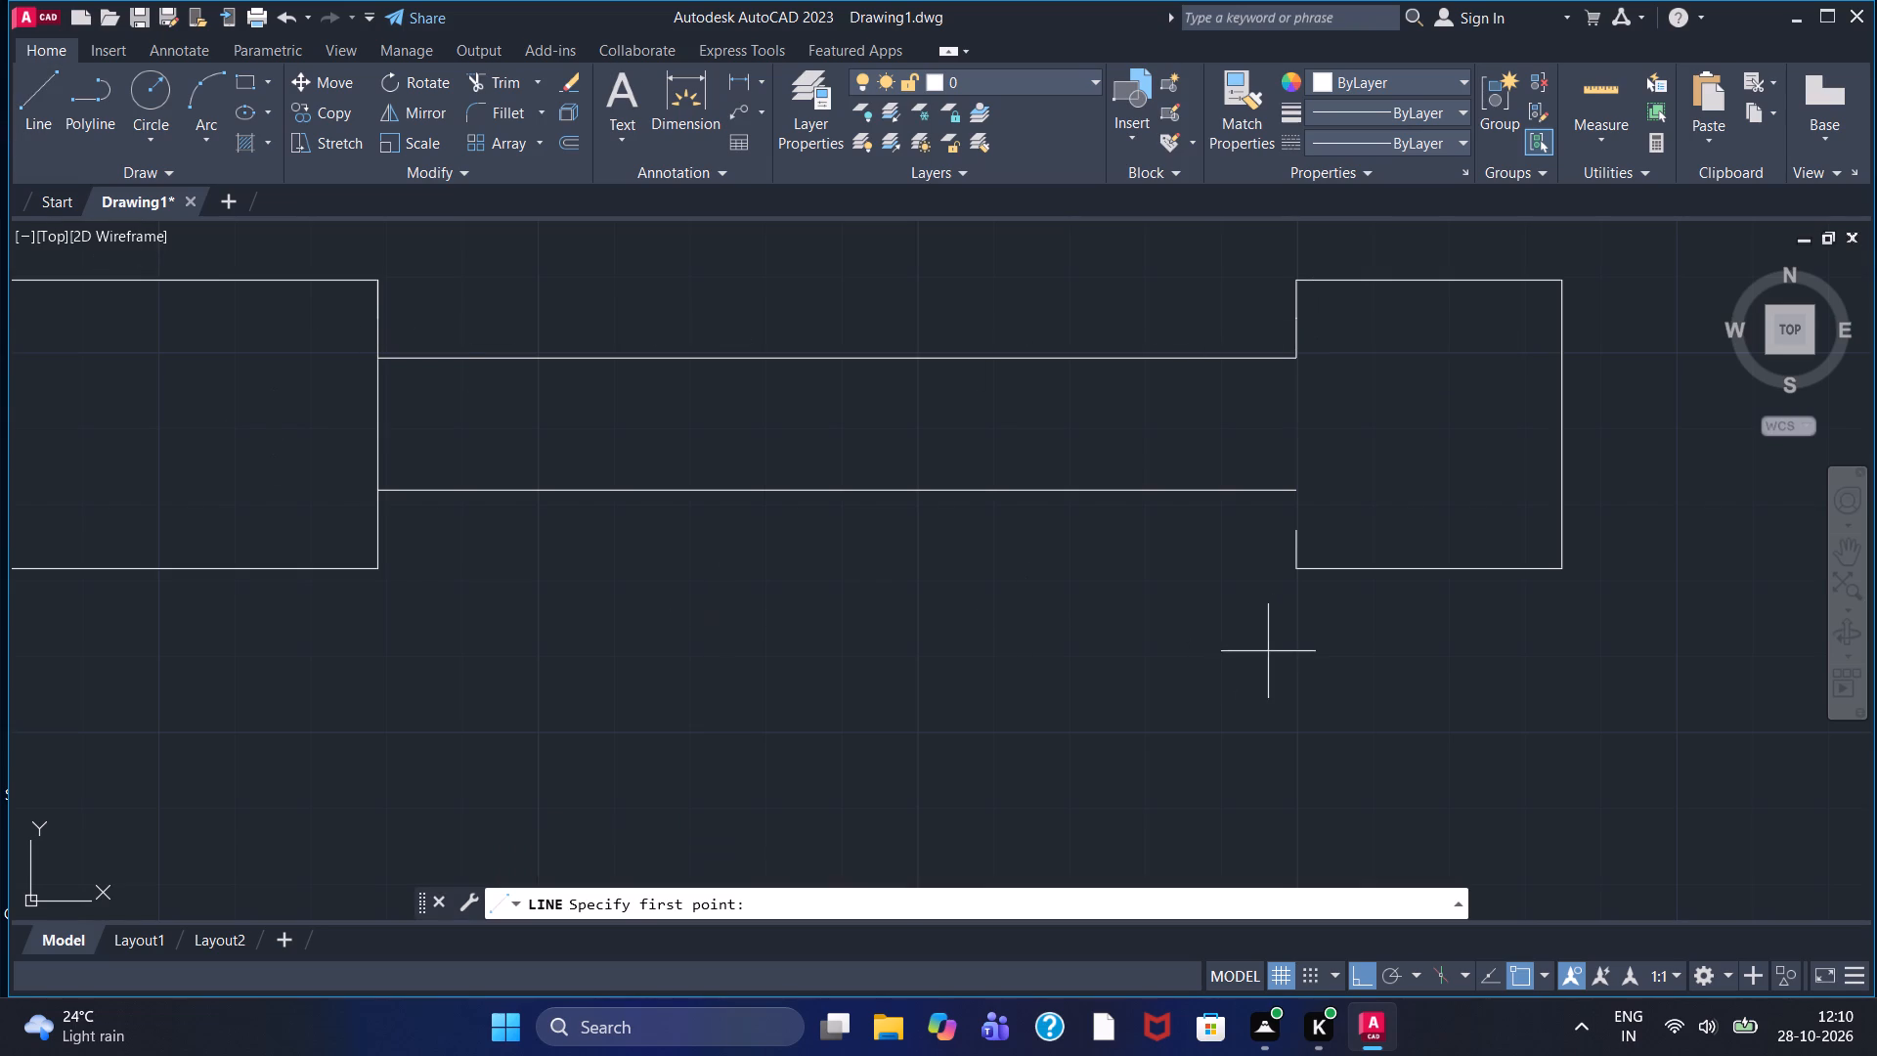
{"action": "left_click", "coordinate": [1297, 531]}
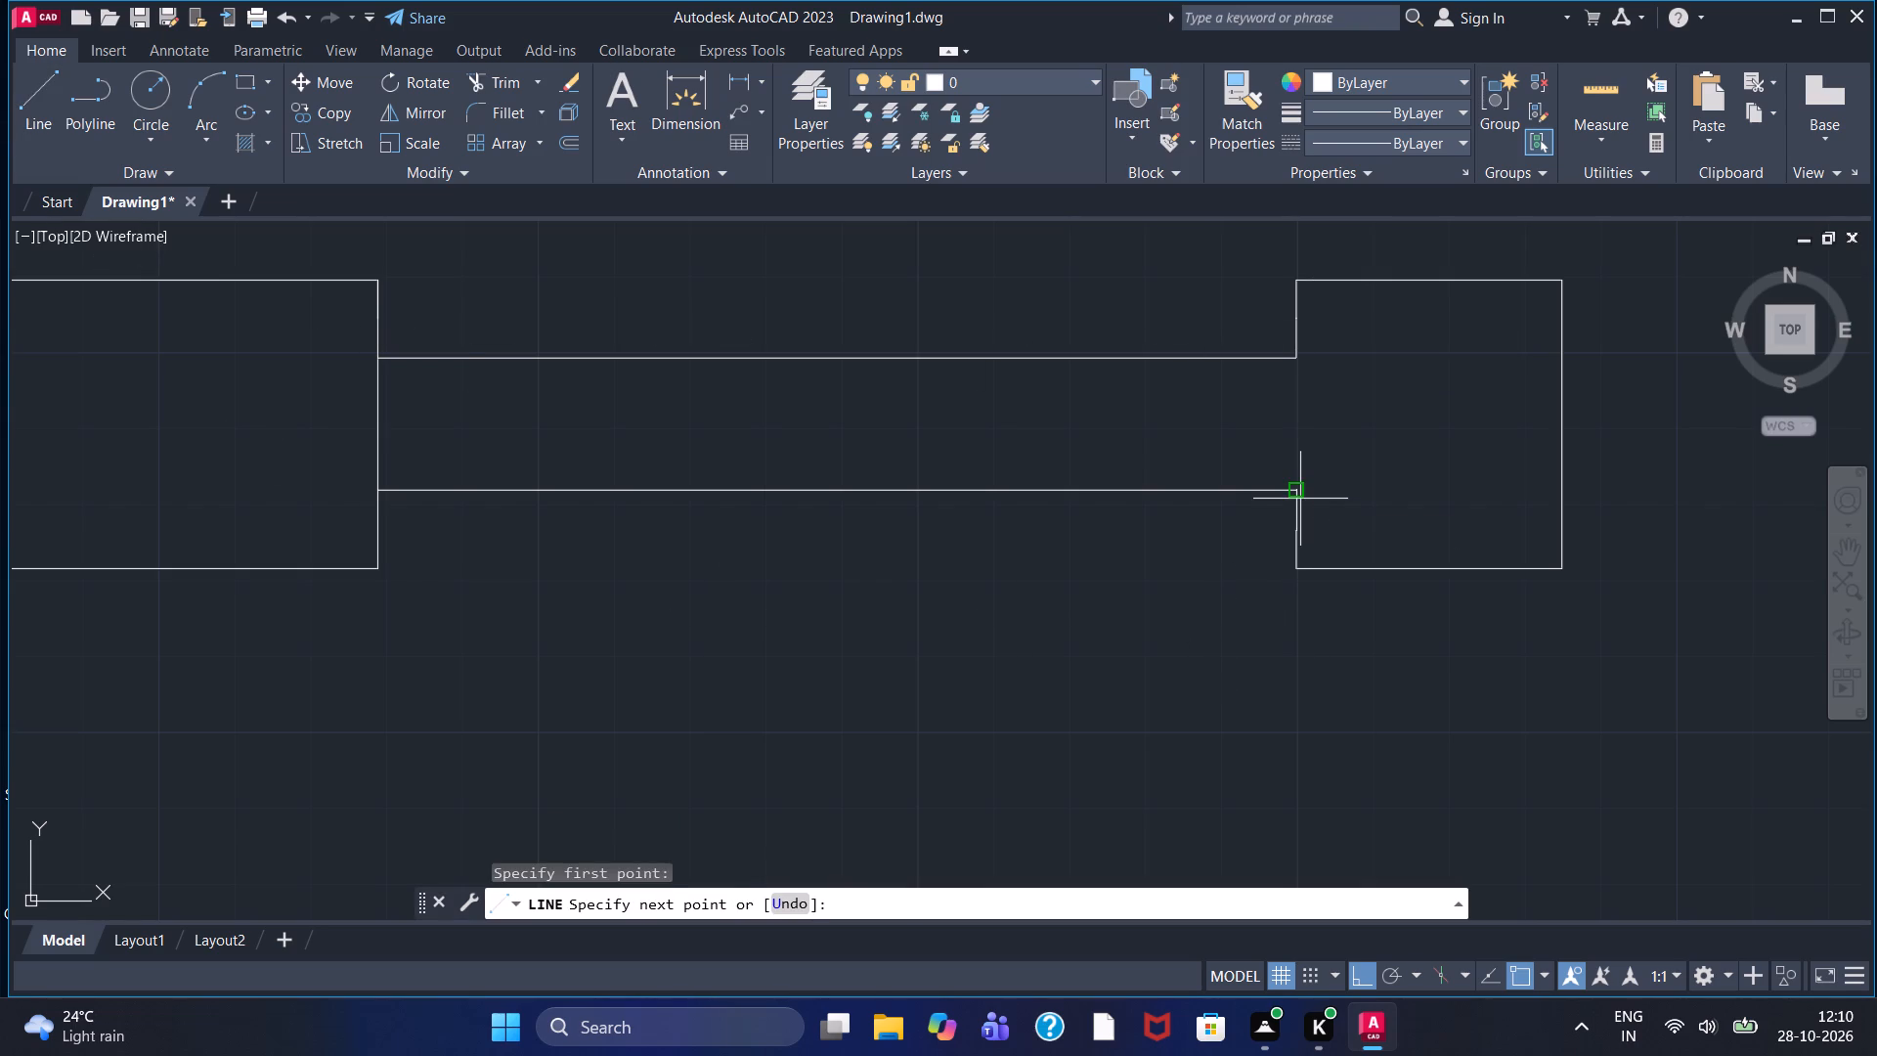
{"action": "left_click", "coordinate": [1300, 498]}
{"action": "key", "text": "Escape"}
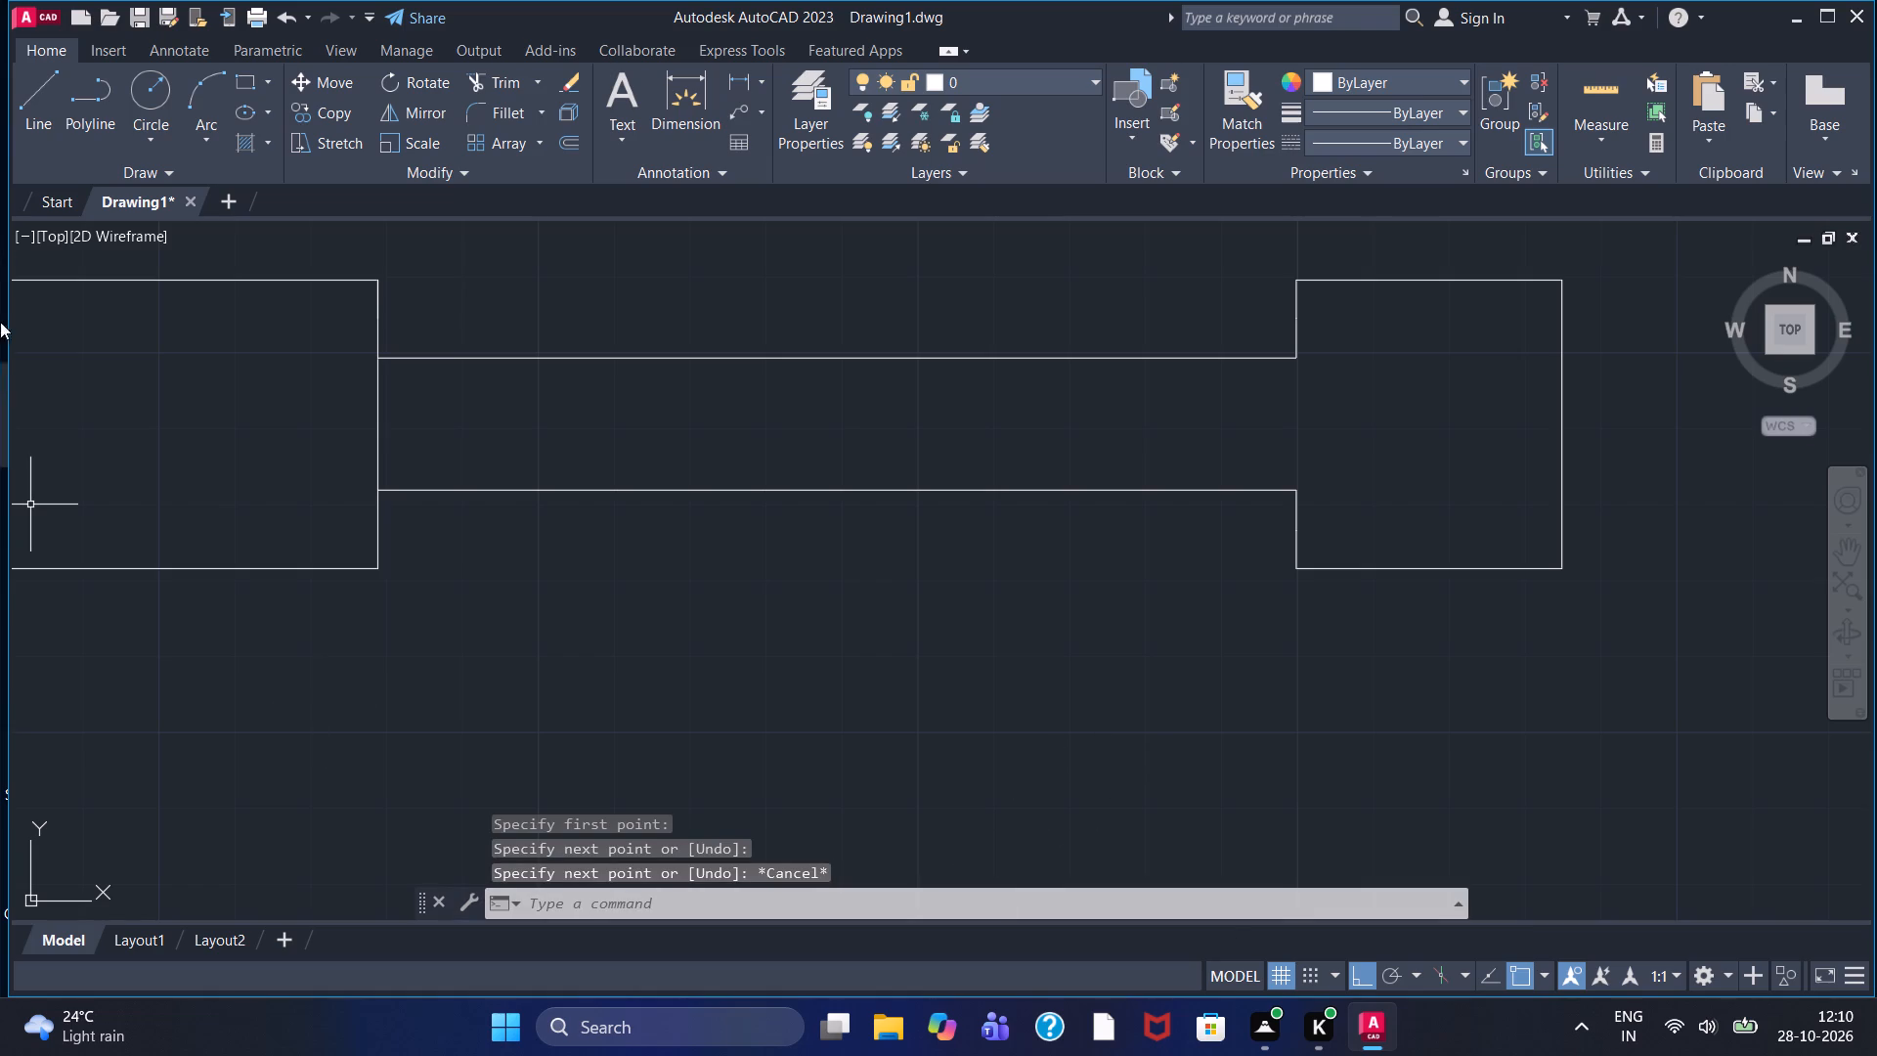
Draw a horizontal centre line along the neck from the midpoint of the first block's side to just inside the second block.
{"action": "left_click", "coordinate": [29, 143]}
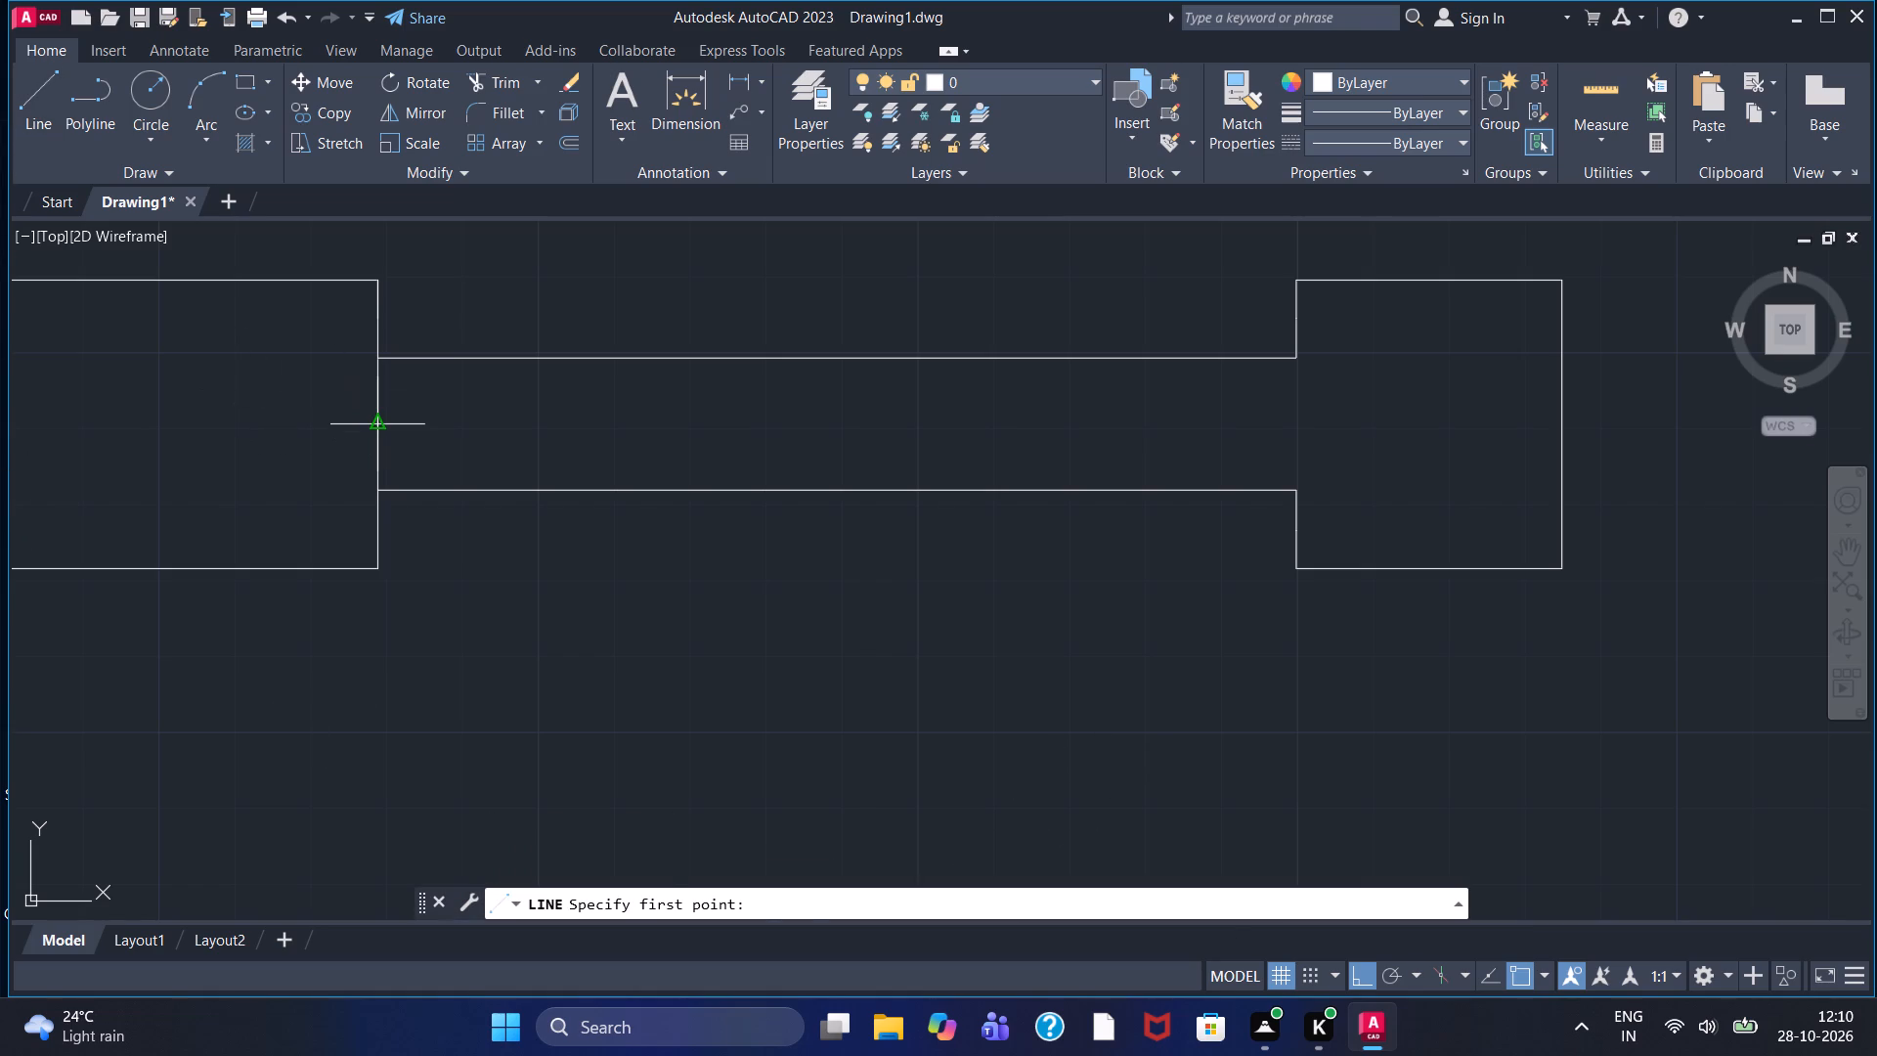
{"action": "left_click", "coordinate": [376, 423]}
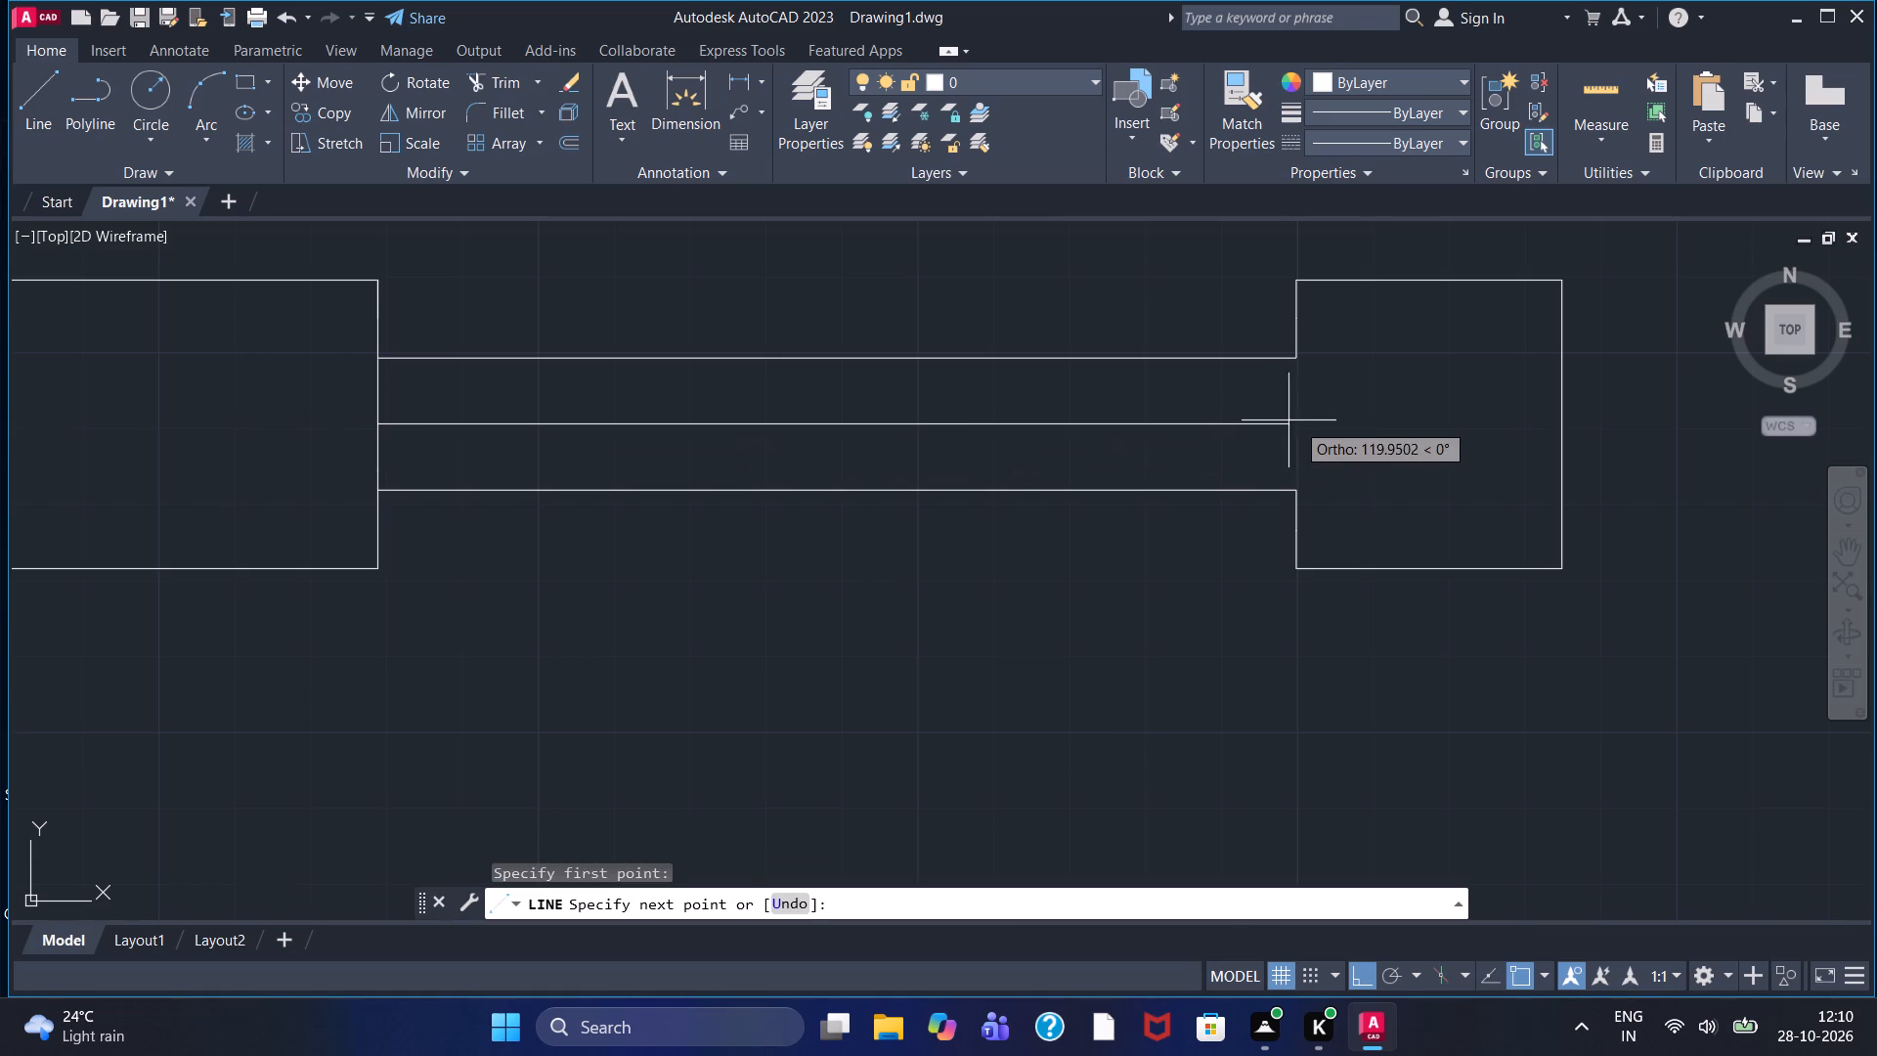
{"action": "left_click", "coordinate": [1330, 426]}
{"action": "right_click", "coordinate": [1330, 426]}
{"action": "left_click", "coordinate": [1362, 439]}
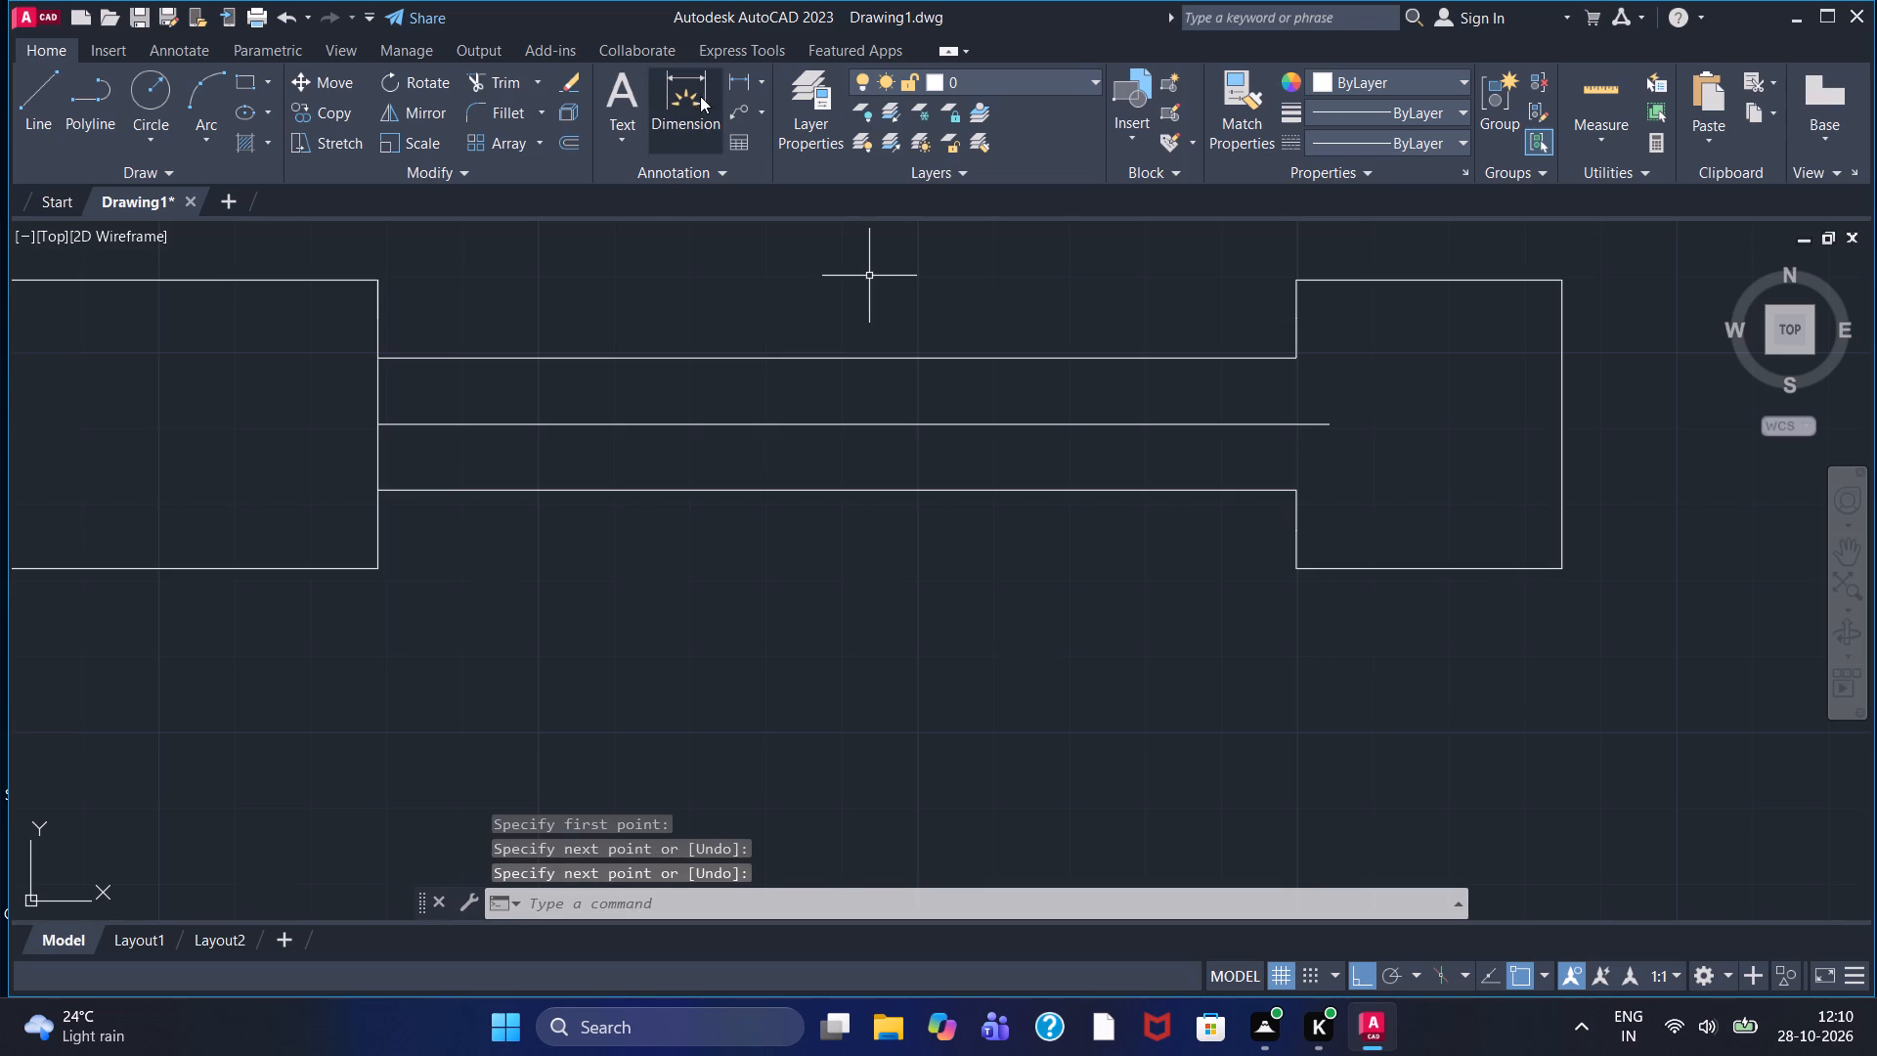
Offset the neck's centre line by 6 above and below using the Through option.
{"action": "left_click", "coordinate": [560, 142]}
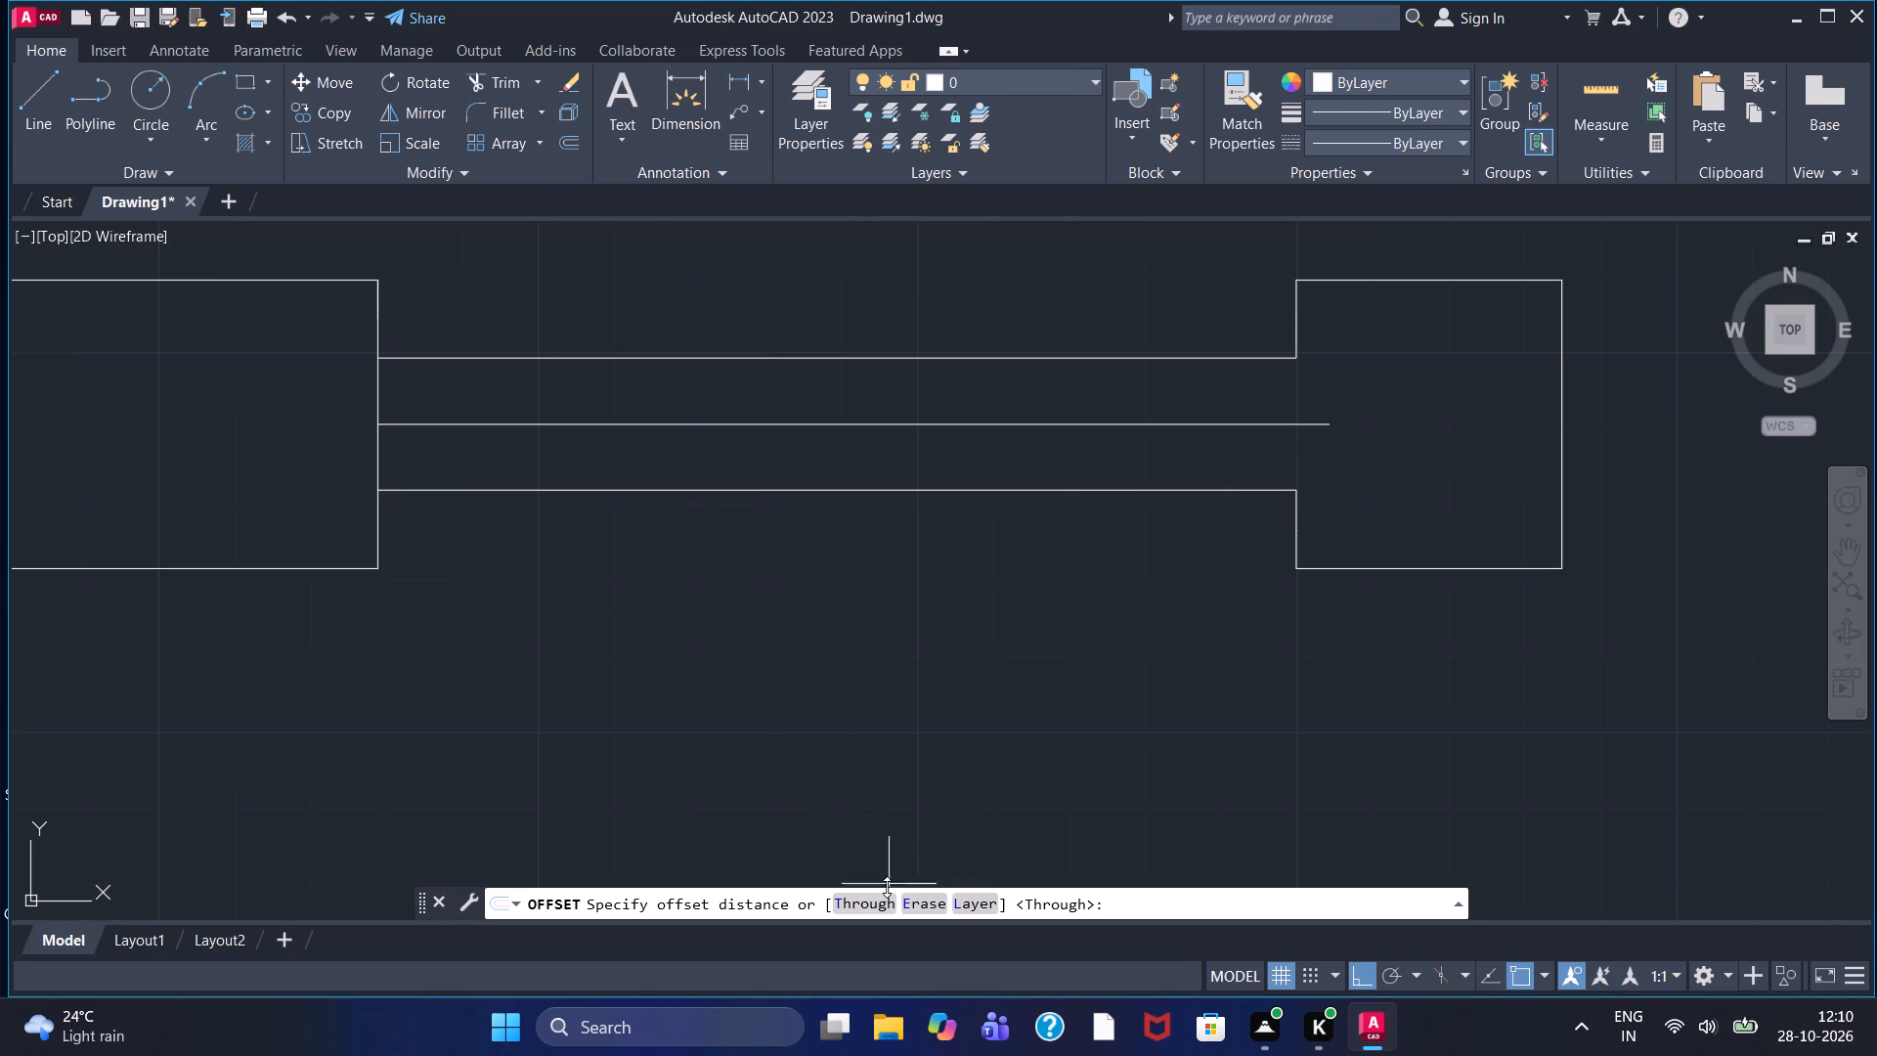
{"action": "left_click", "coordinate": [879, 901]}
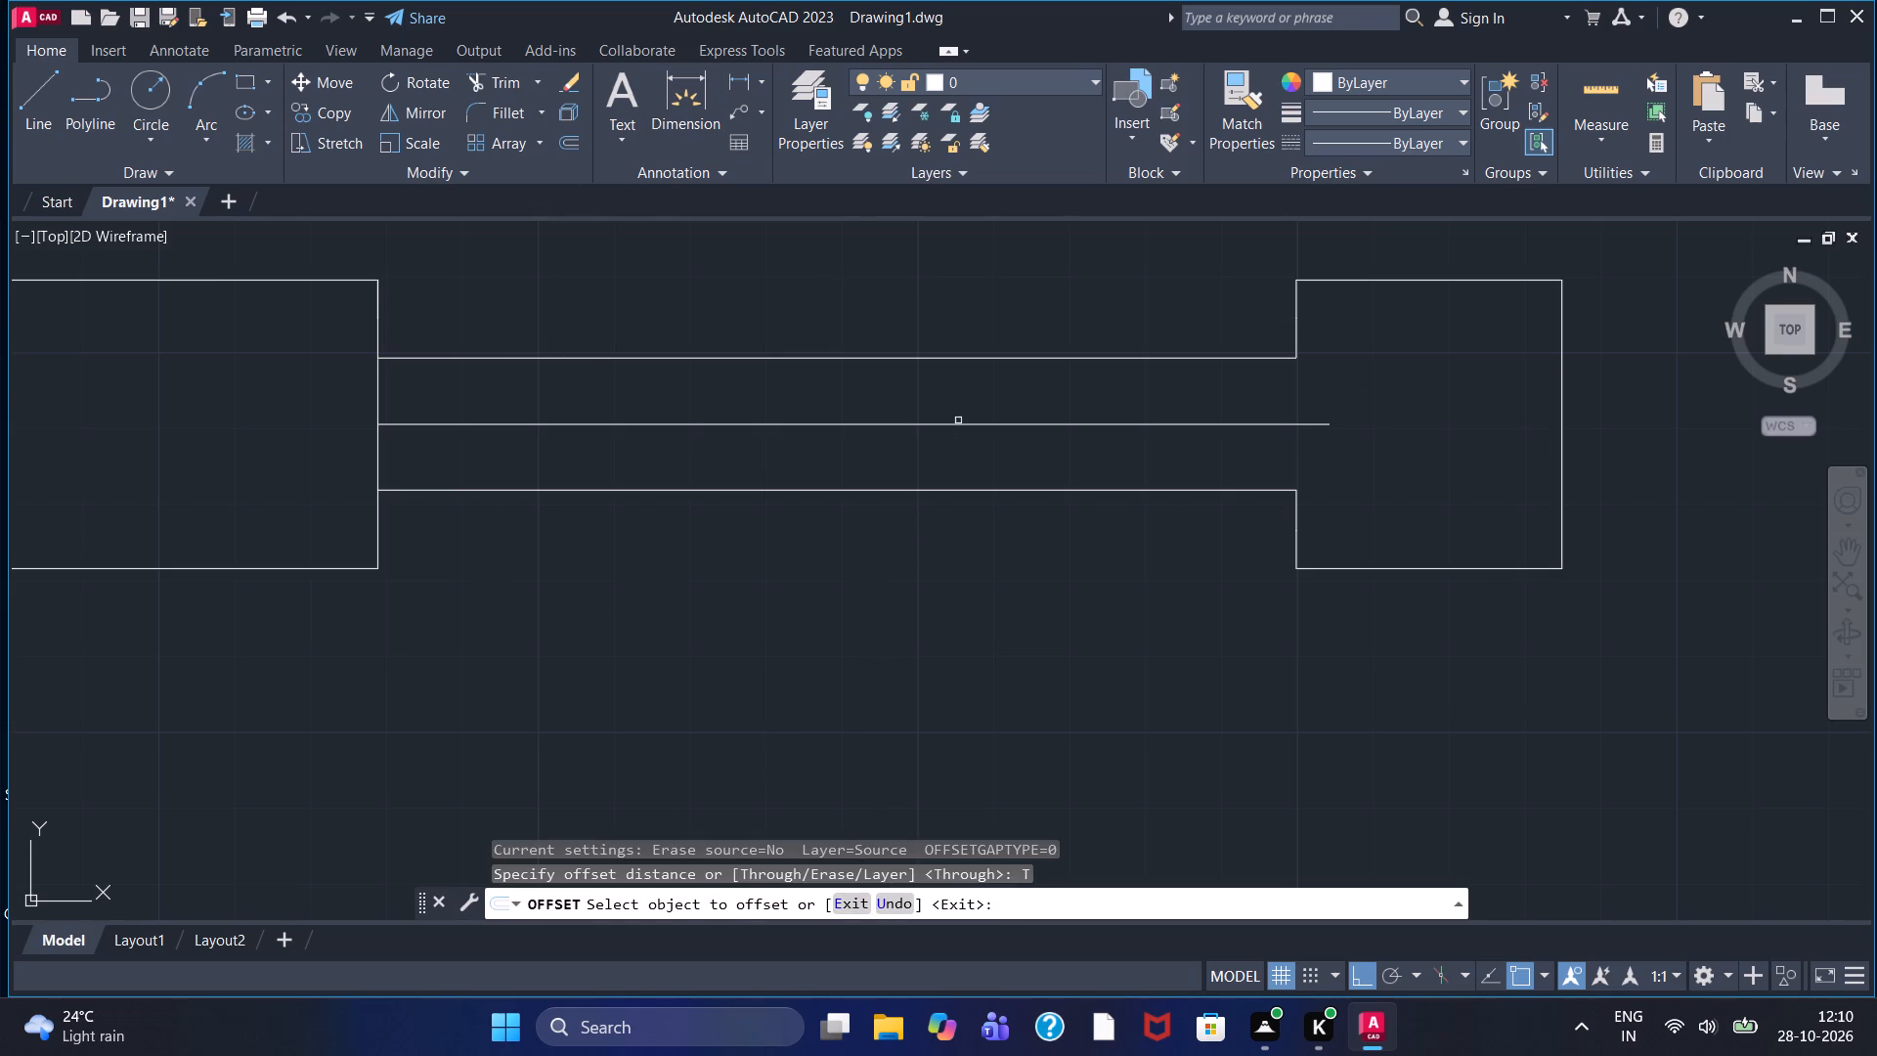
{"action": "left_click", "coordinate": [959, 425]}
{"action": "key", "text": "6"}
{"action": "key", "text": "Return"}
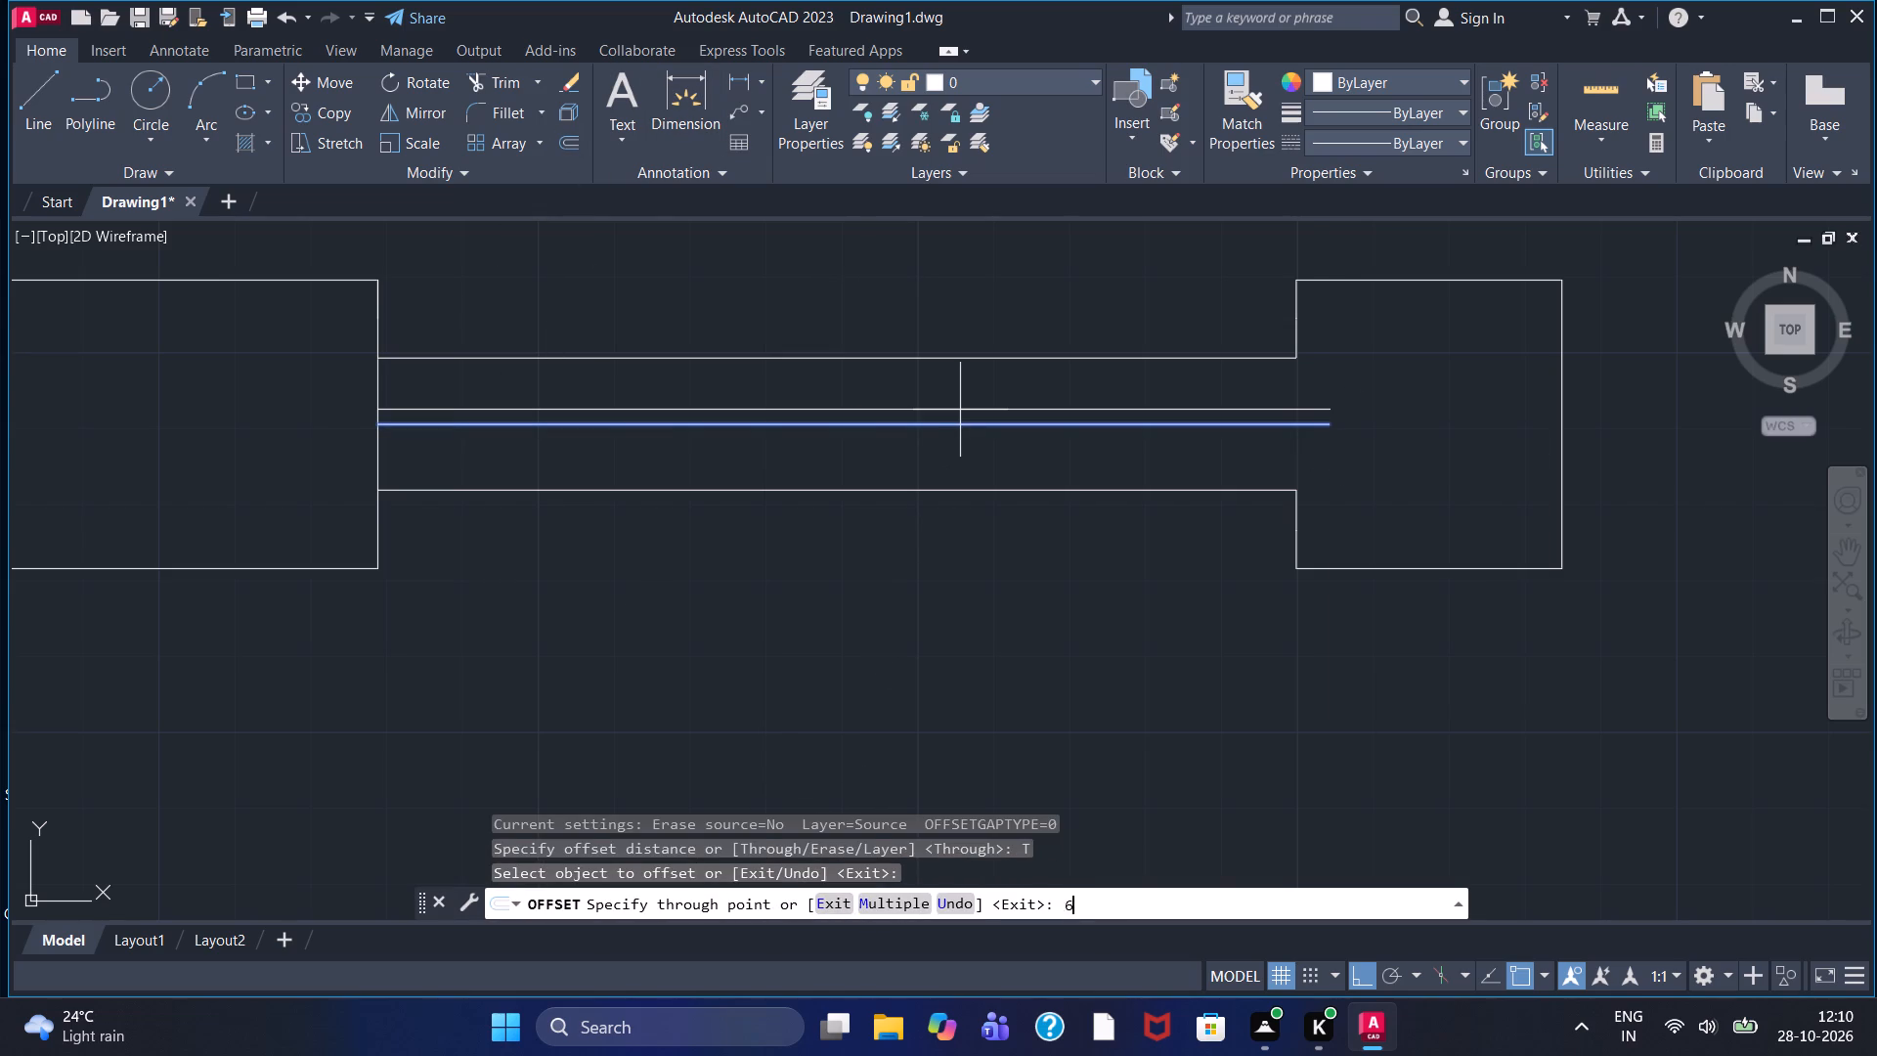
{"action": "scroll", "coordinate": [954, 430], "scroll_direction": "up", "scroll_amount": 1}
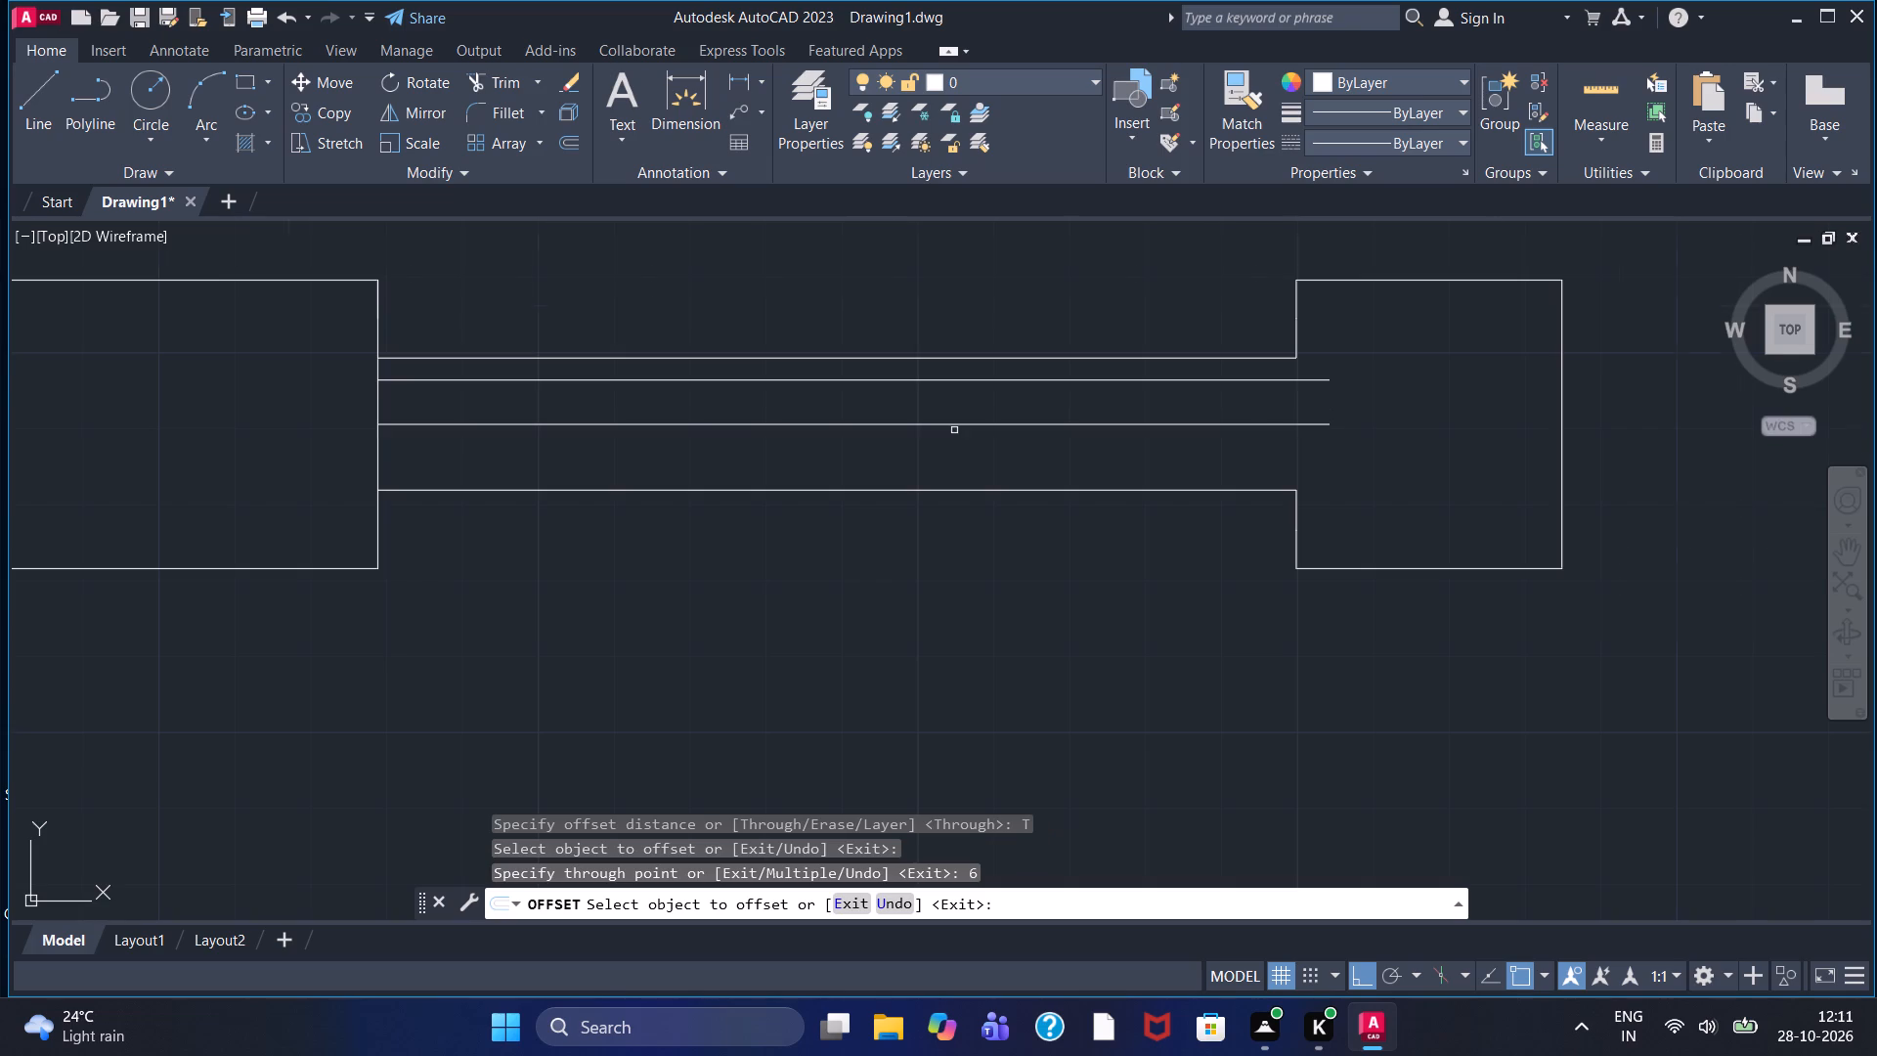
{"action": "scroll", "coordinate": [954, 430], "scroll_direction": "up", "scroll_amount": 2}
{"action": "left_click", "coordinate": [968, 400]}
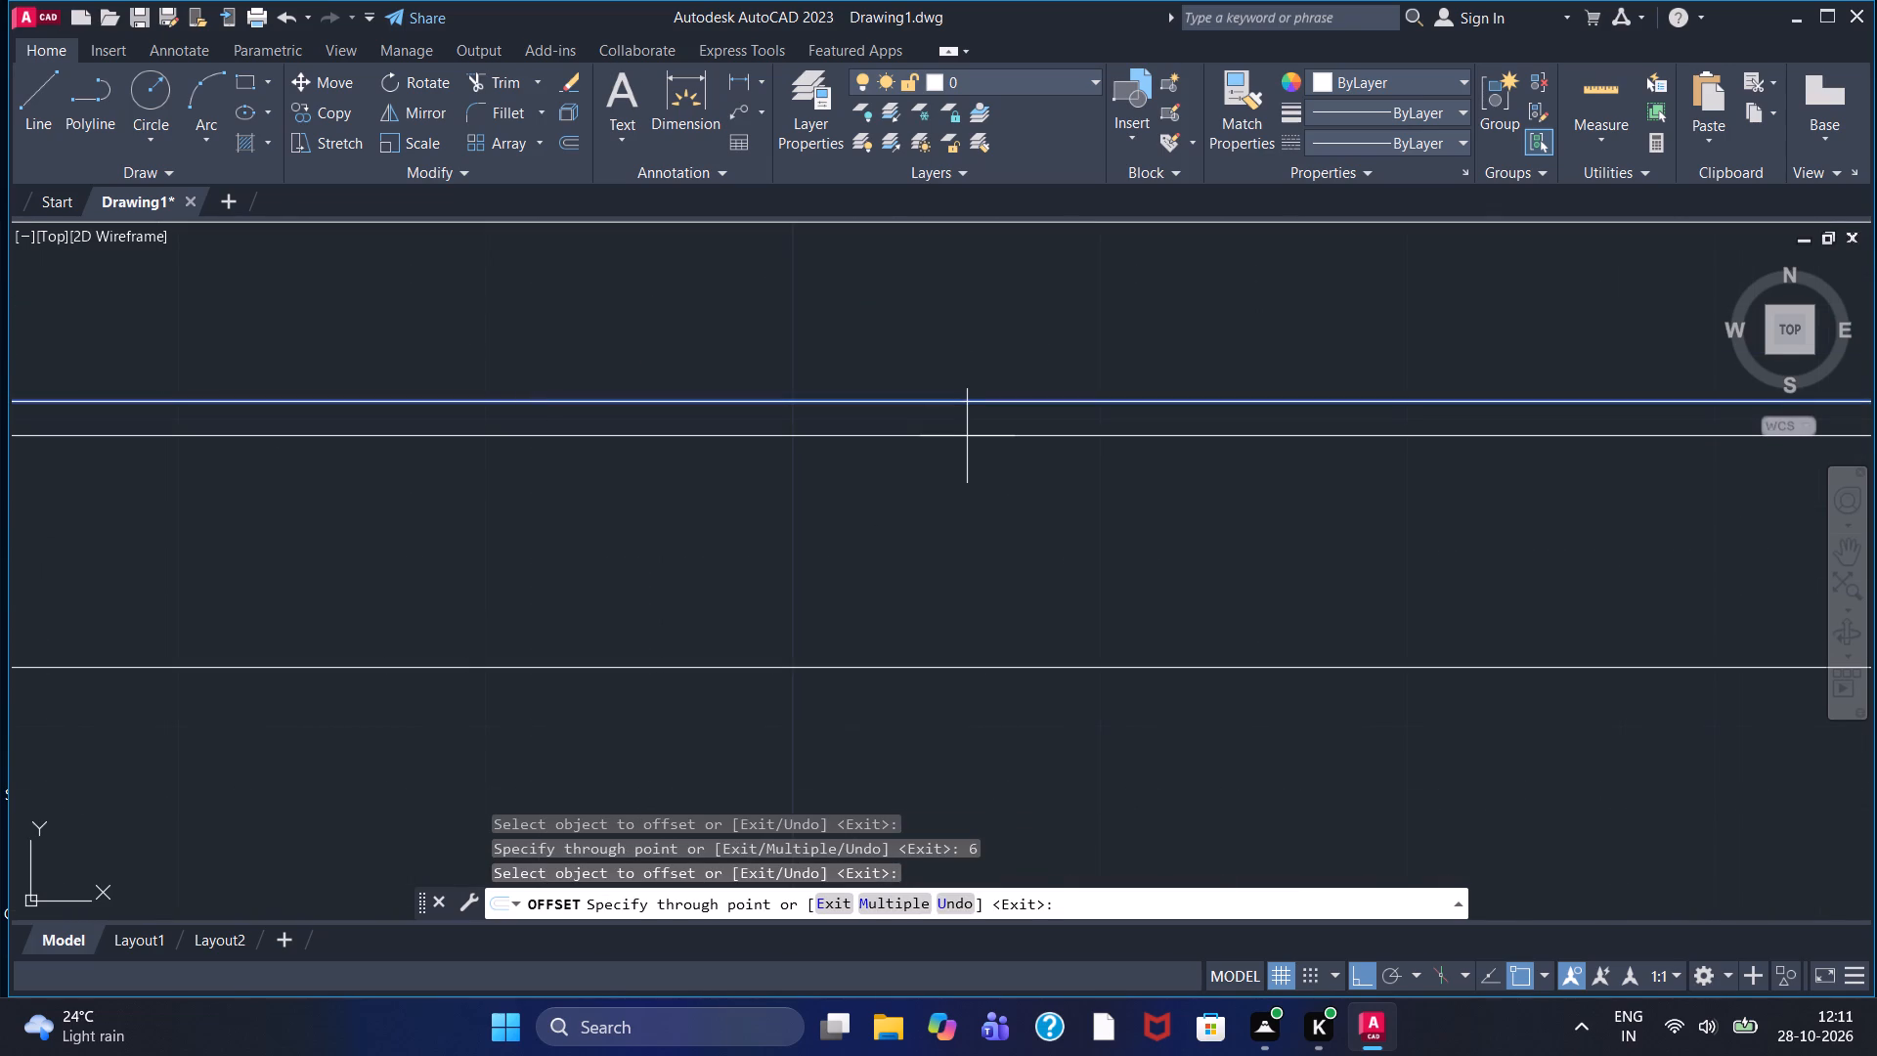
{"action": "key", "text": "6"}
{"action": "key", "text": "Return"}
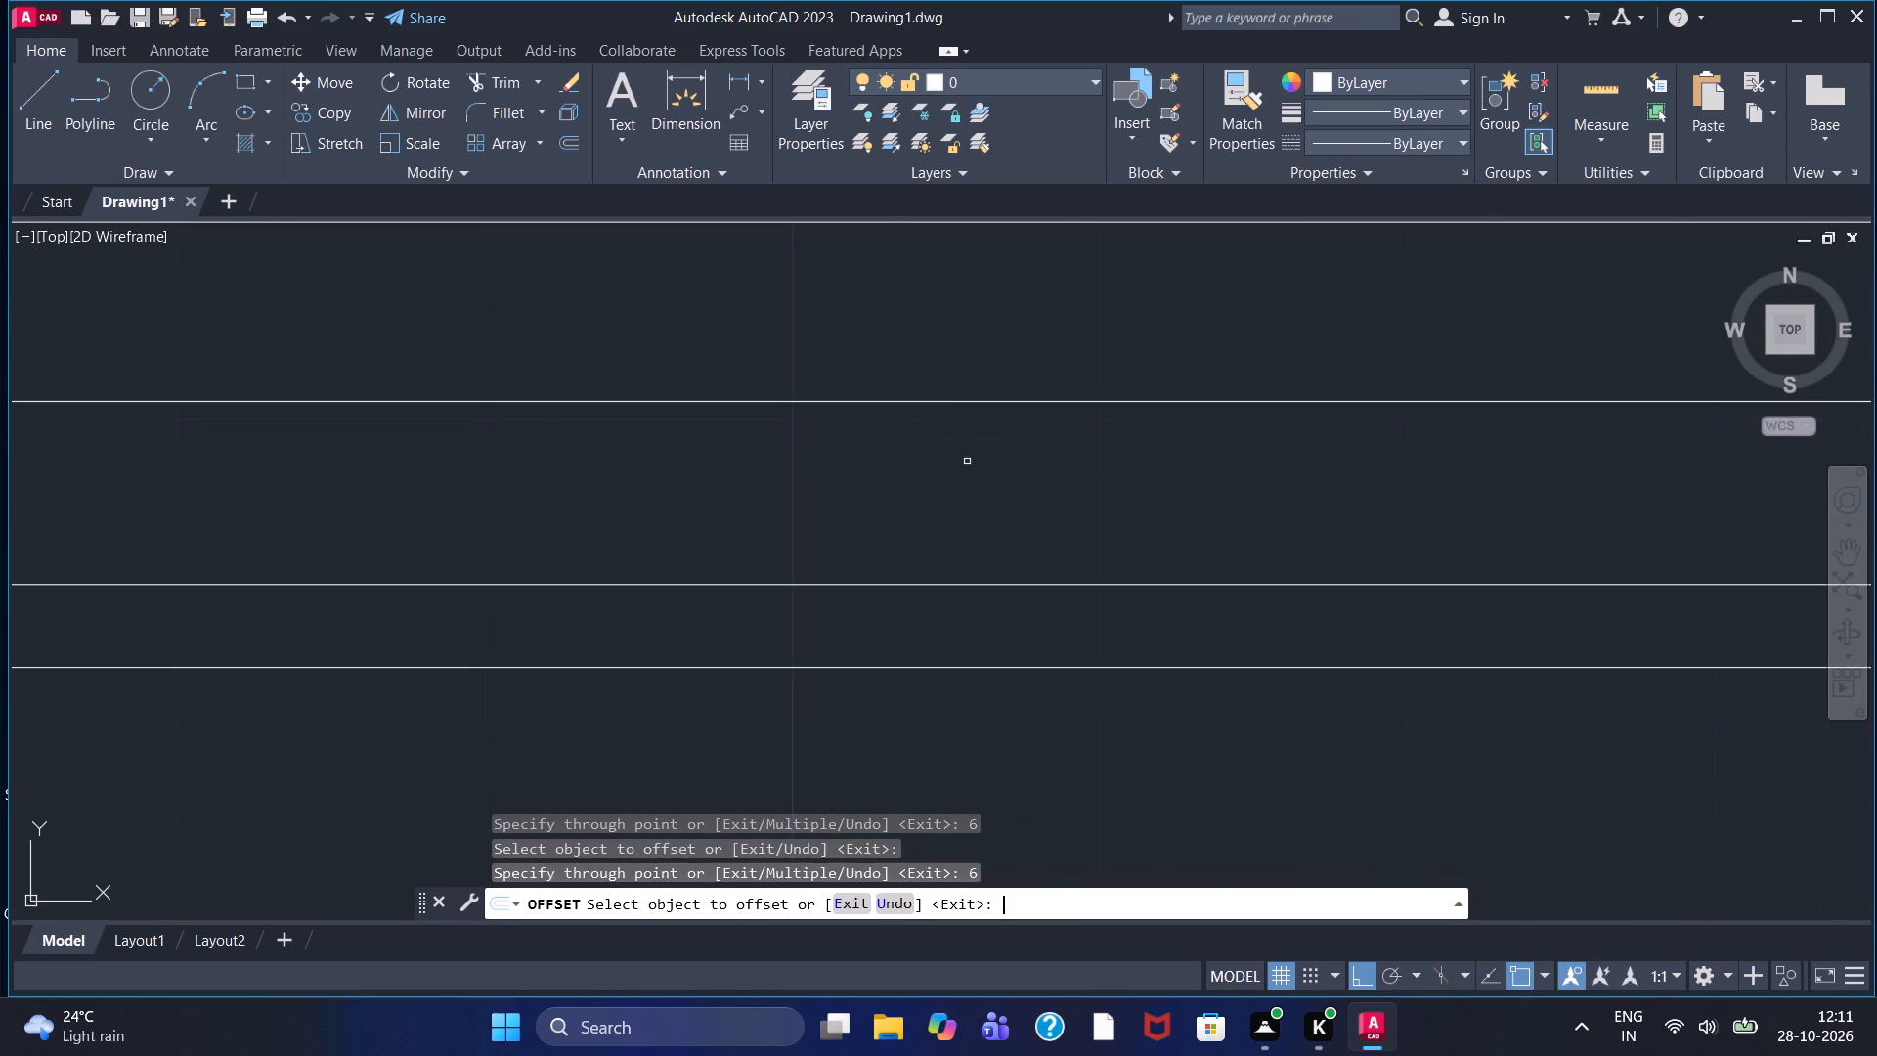
Offset the neck's centre line by 3 below and above.
{"action": "scroll", "coordinate": [967, 462], "scroll_direction": "down", "scroll_amount": 1}
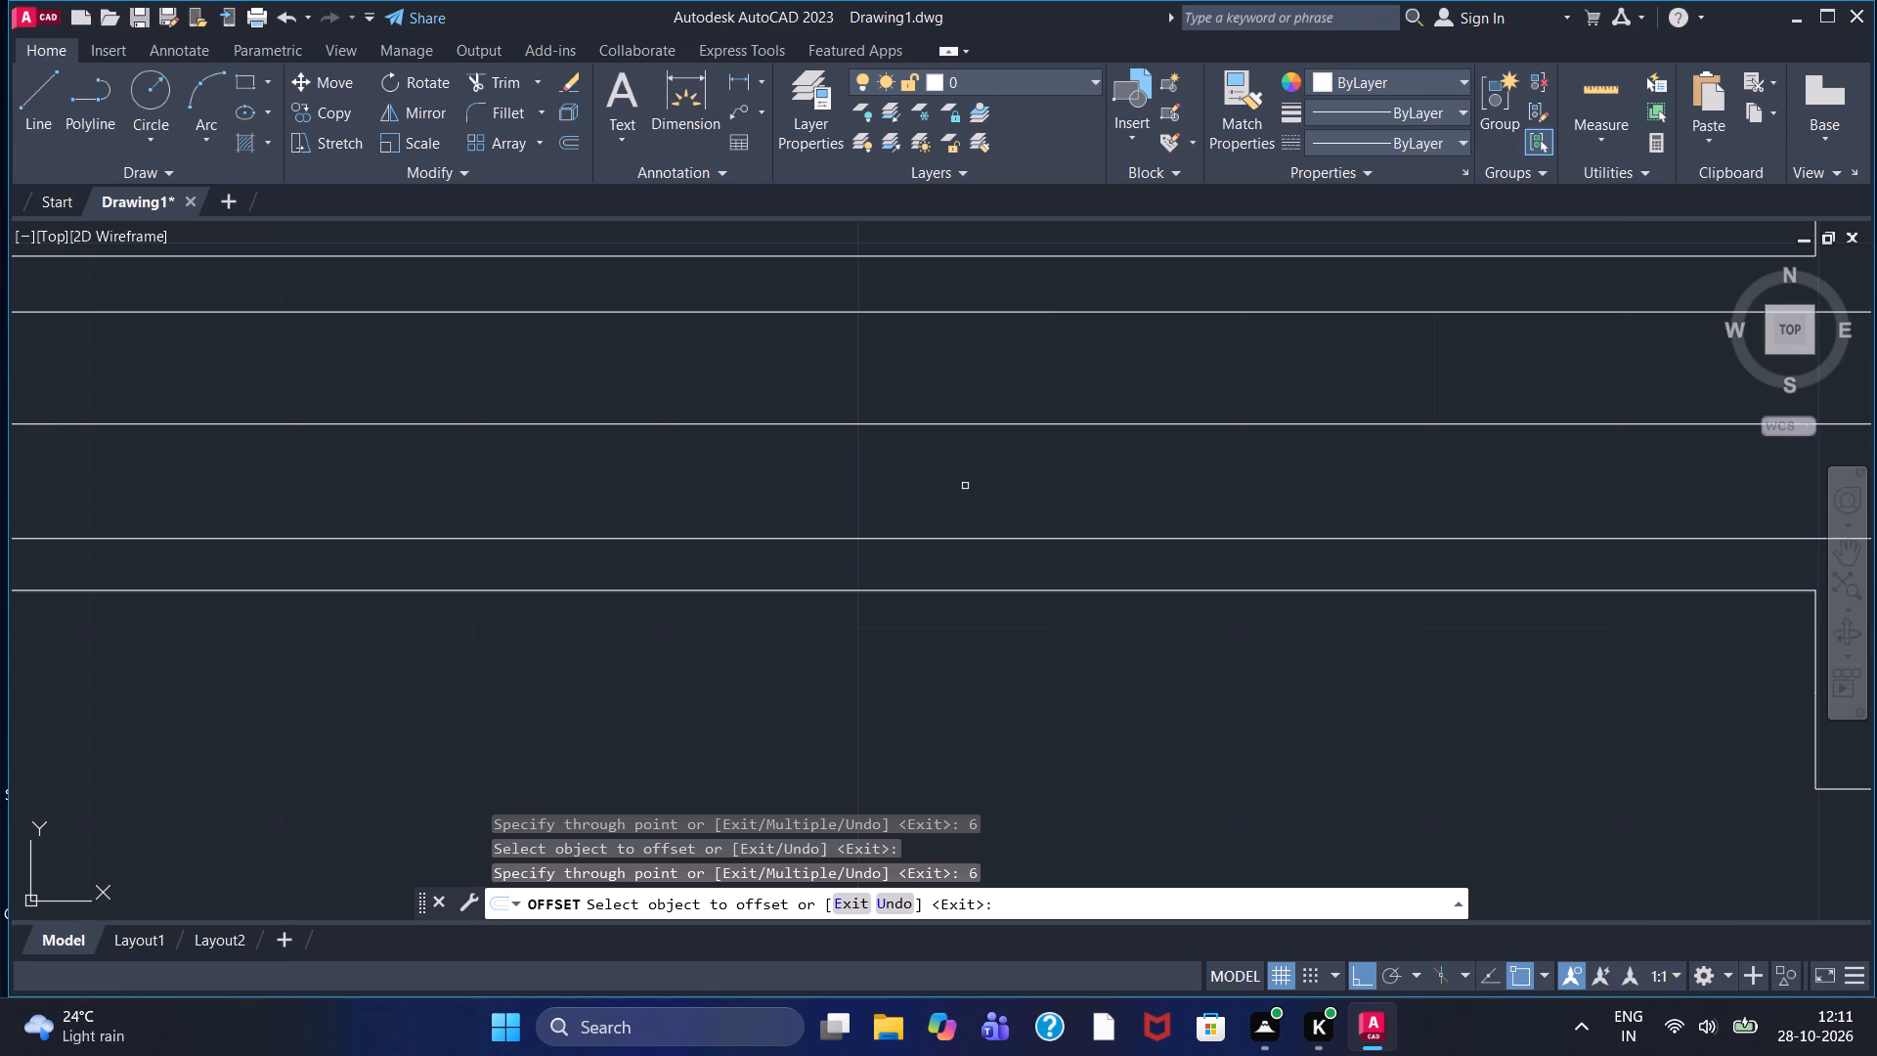
{"action": "scroll", "coordinate": [958, 494], "scroll_direction": "down", "scroll_amount": 2}
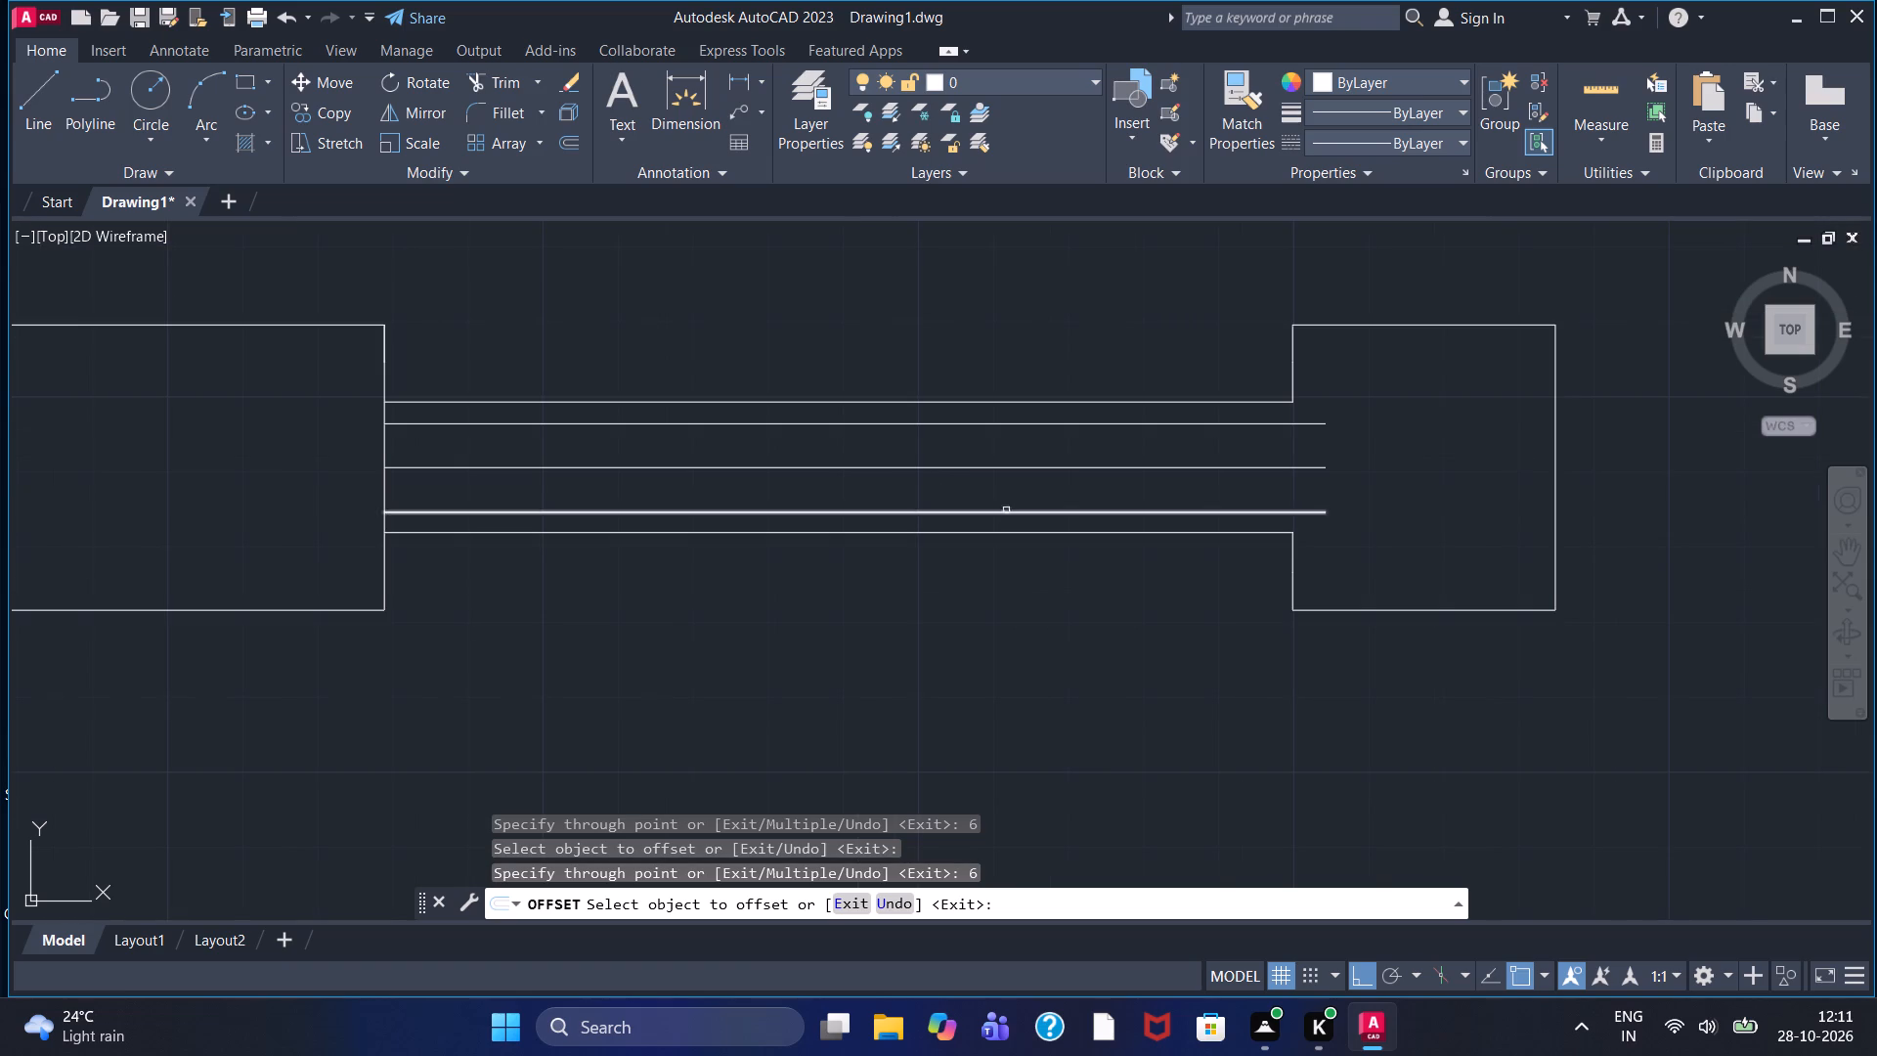
{"action": "left_click", "coordinate": [1008, 468]}
{"action": "key", "text": "3"}
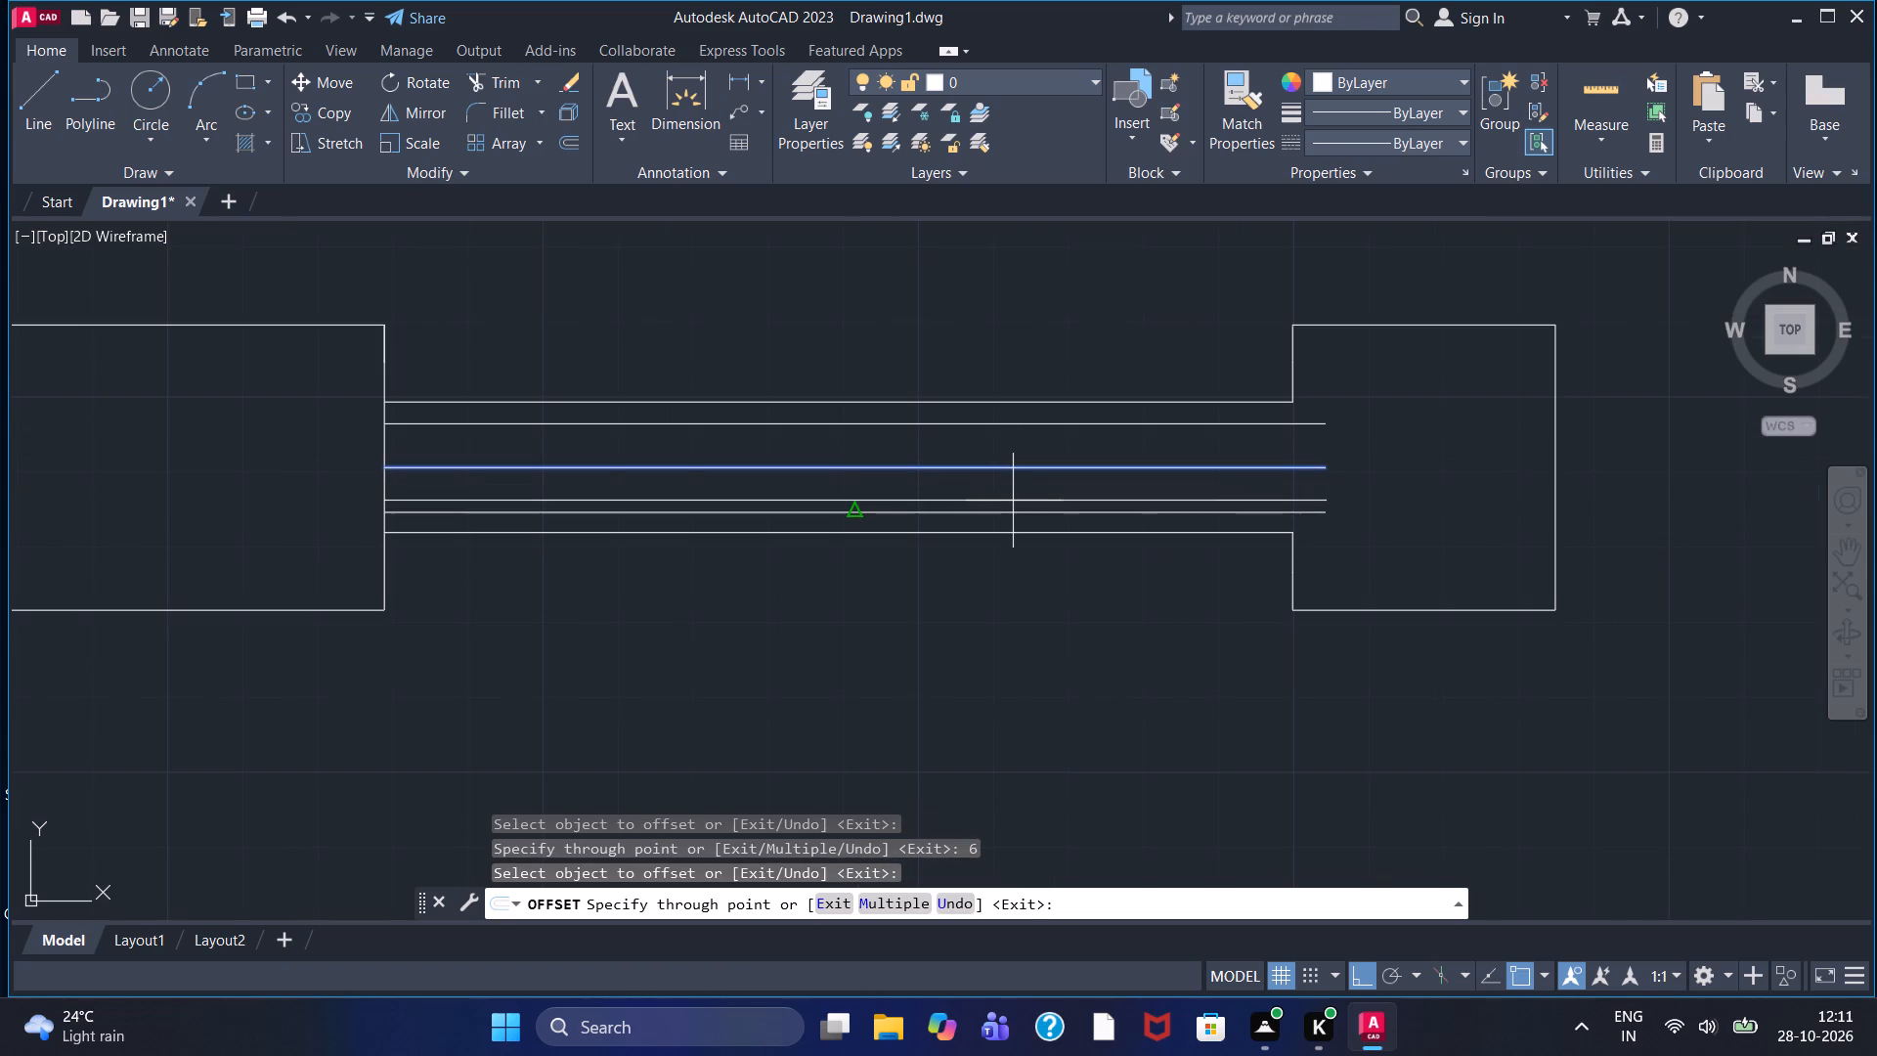
{"action": "key", "text": "Return"}
{"action": "left_click", "coordinate": [1017, 469]}
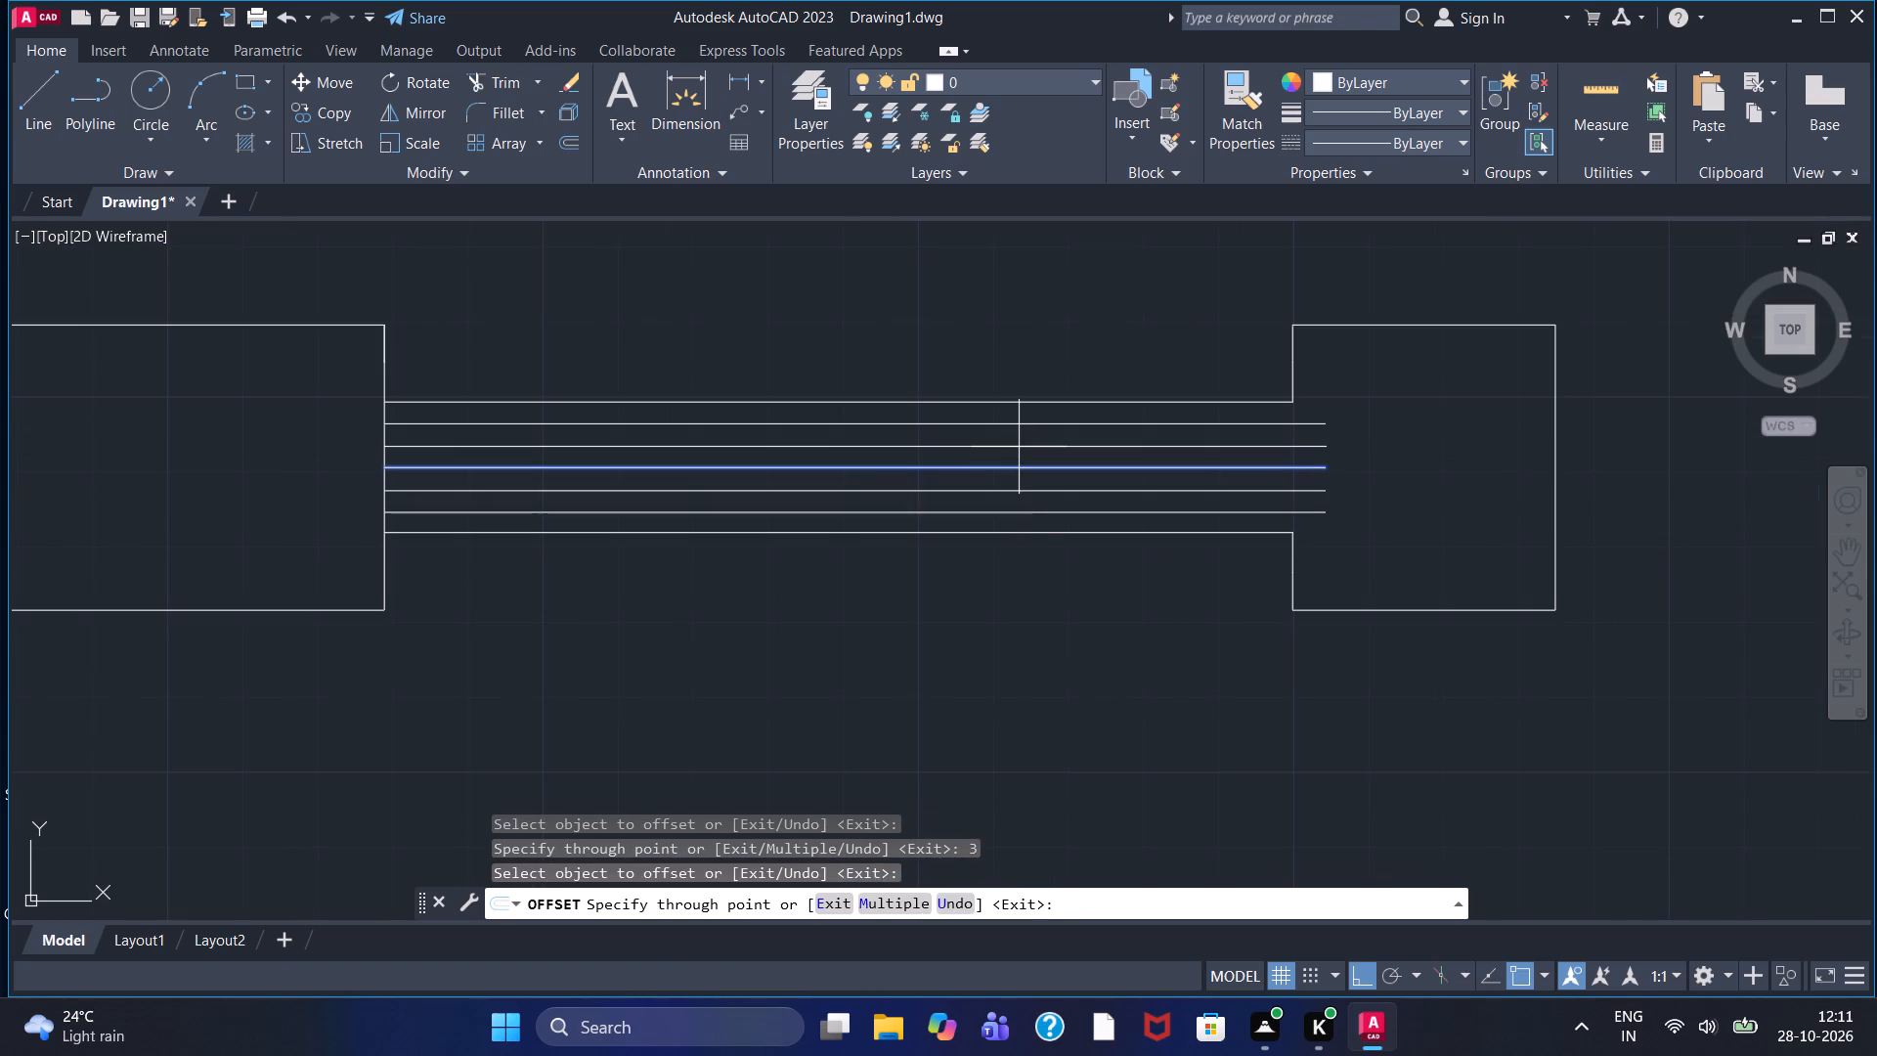
{"action": "key", "text": "3"}
{"action": "key", "text": "Return"}
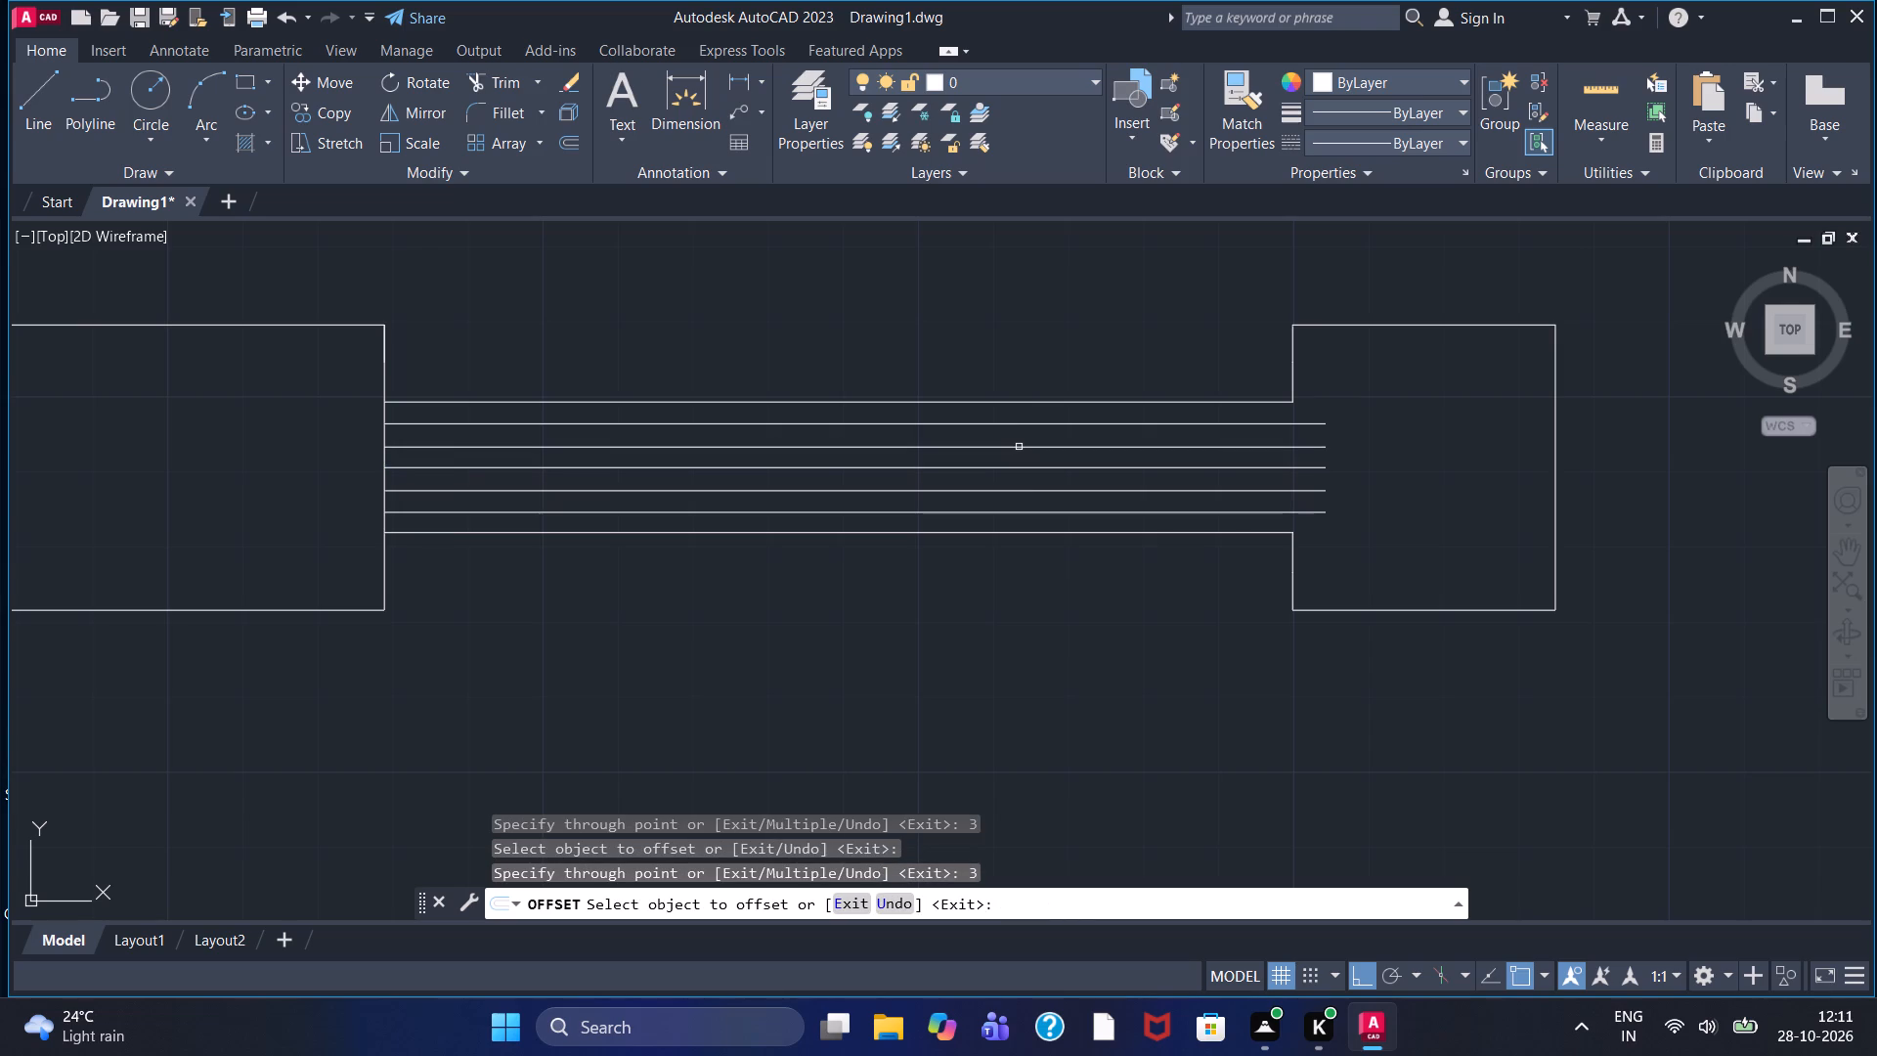
{"action": "key", "text": "Escape"}
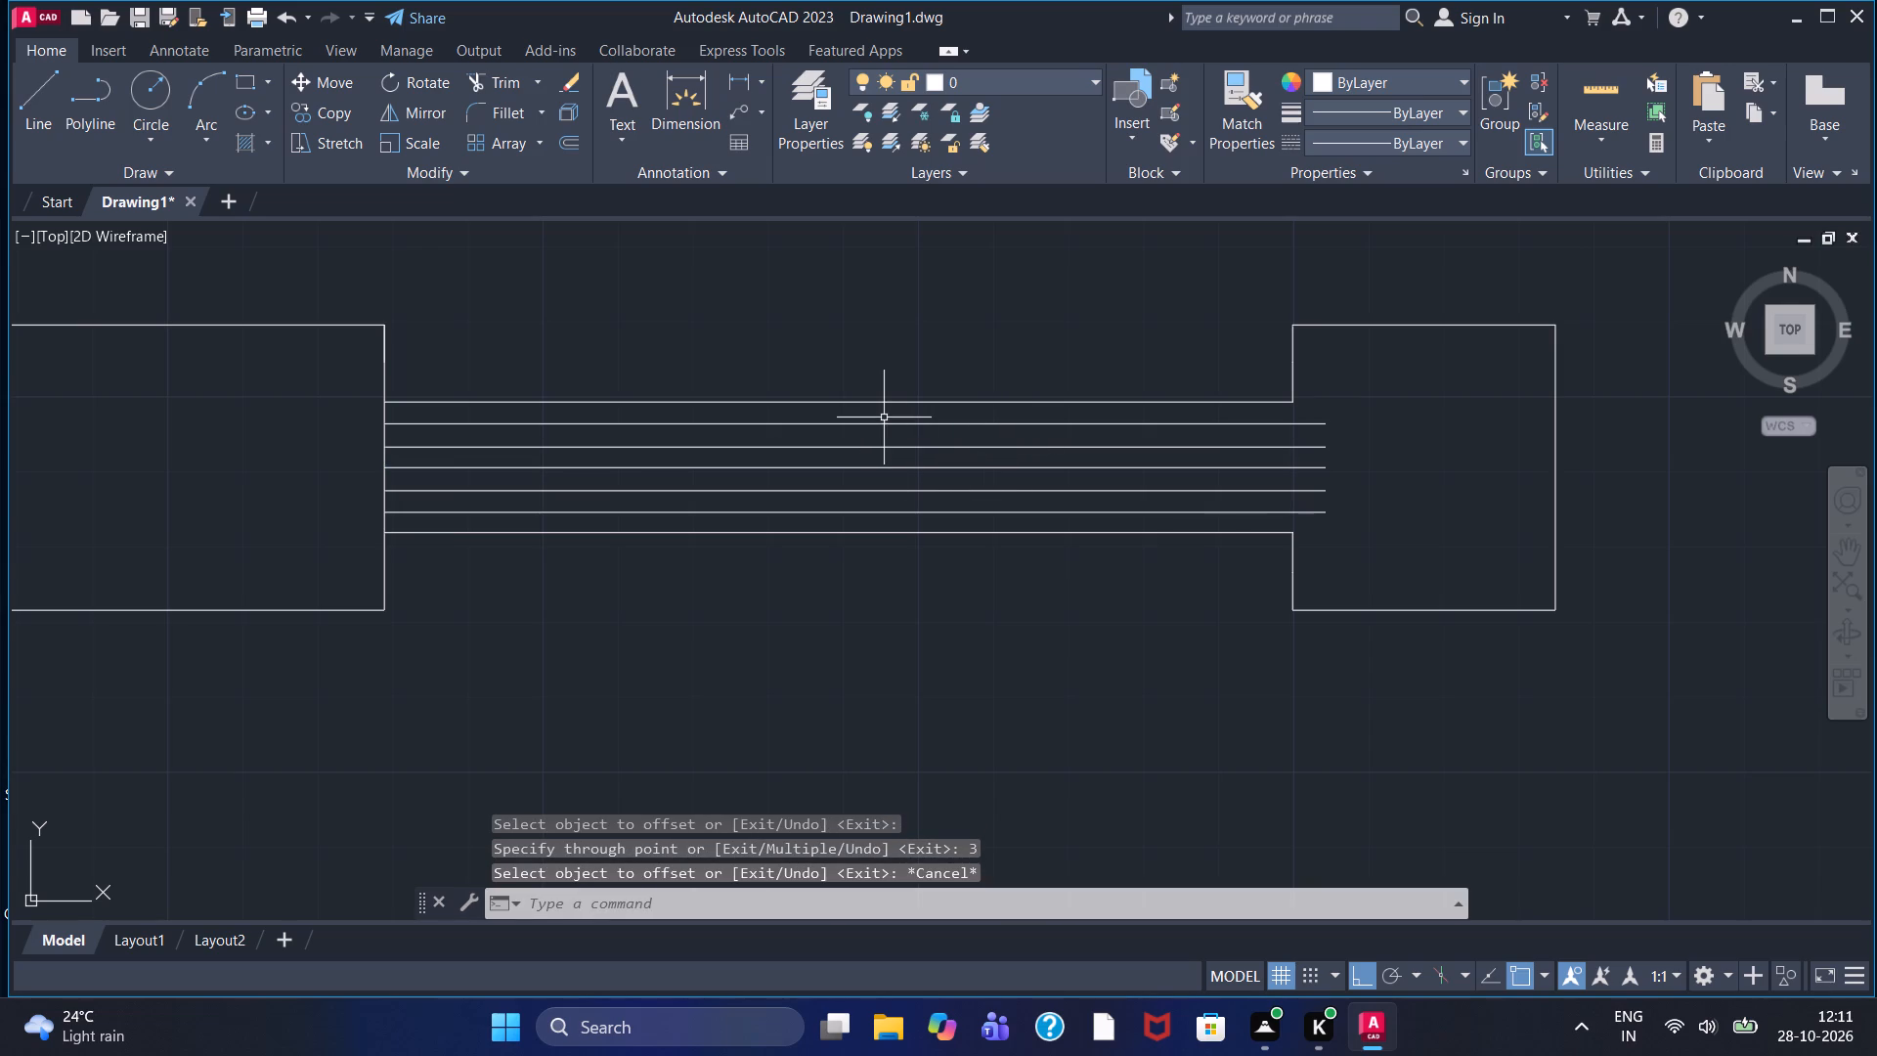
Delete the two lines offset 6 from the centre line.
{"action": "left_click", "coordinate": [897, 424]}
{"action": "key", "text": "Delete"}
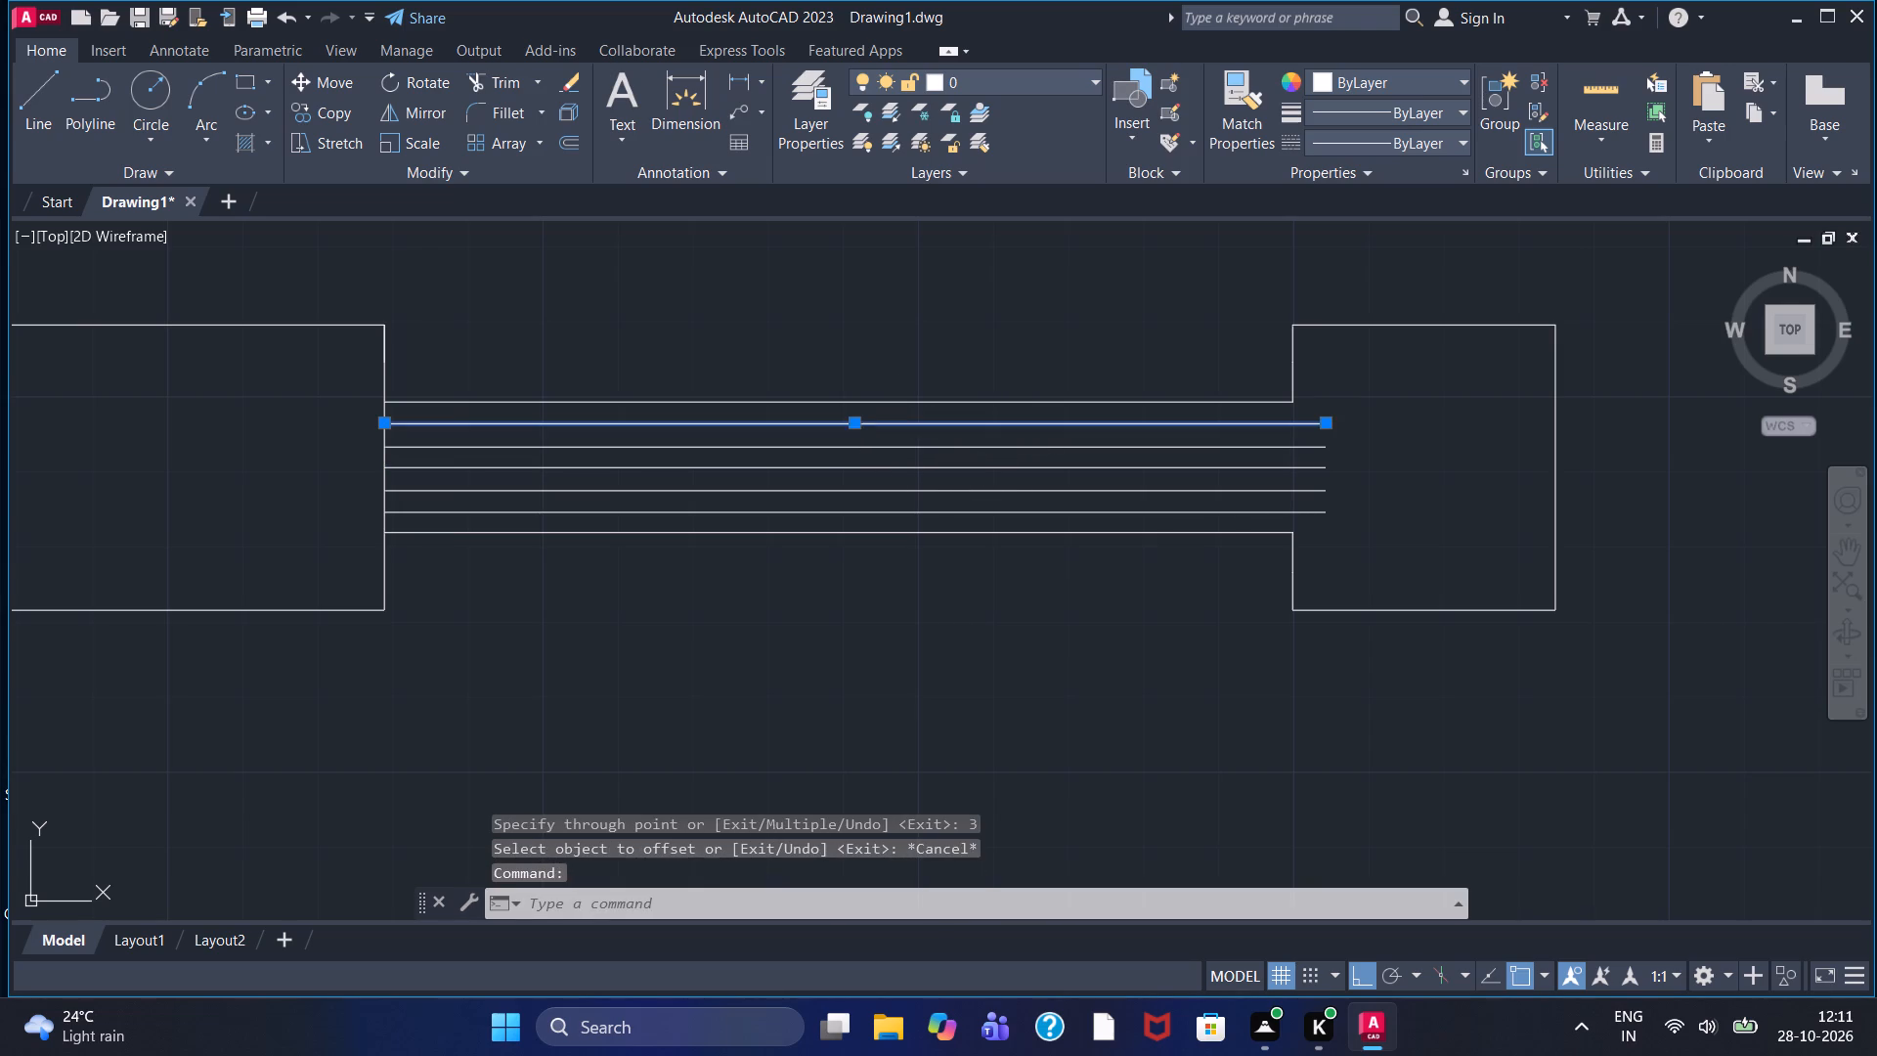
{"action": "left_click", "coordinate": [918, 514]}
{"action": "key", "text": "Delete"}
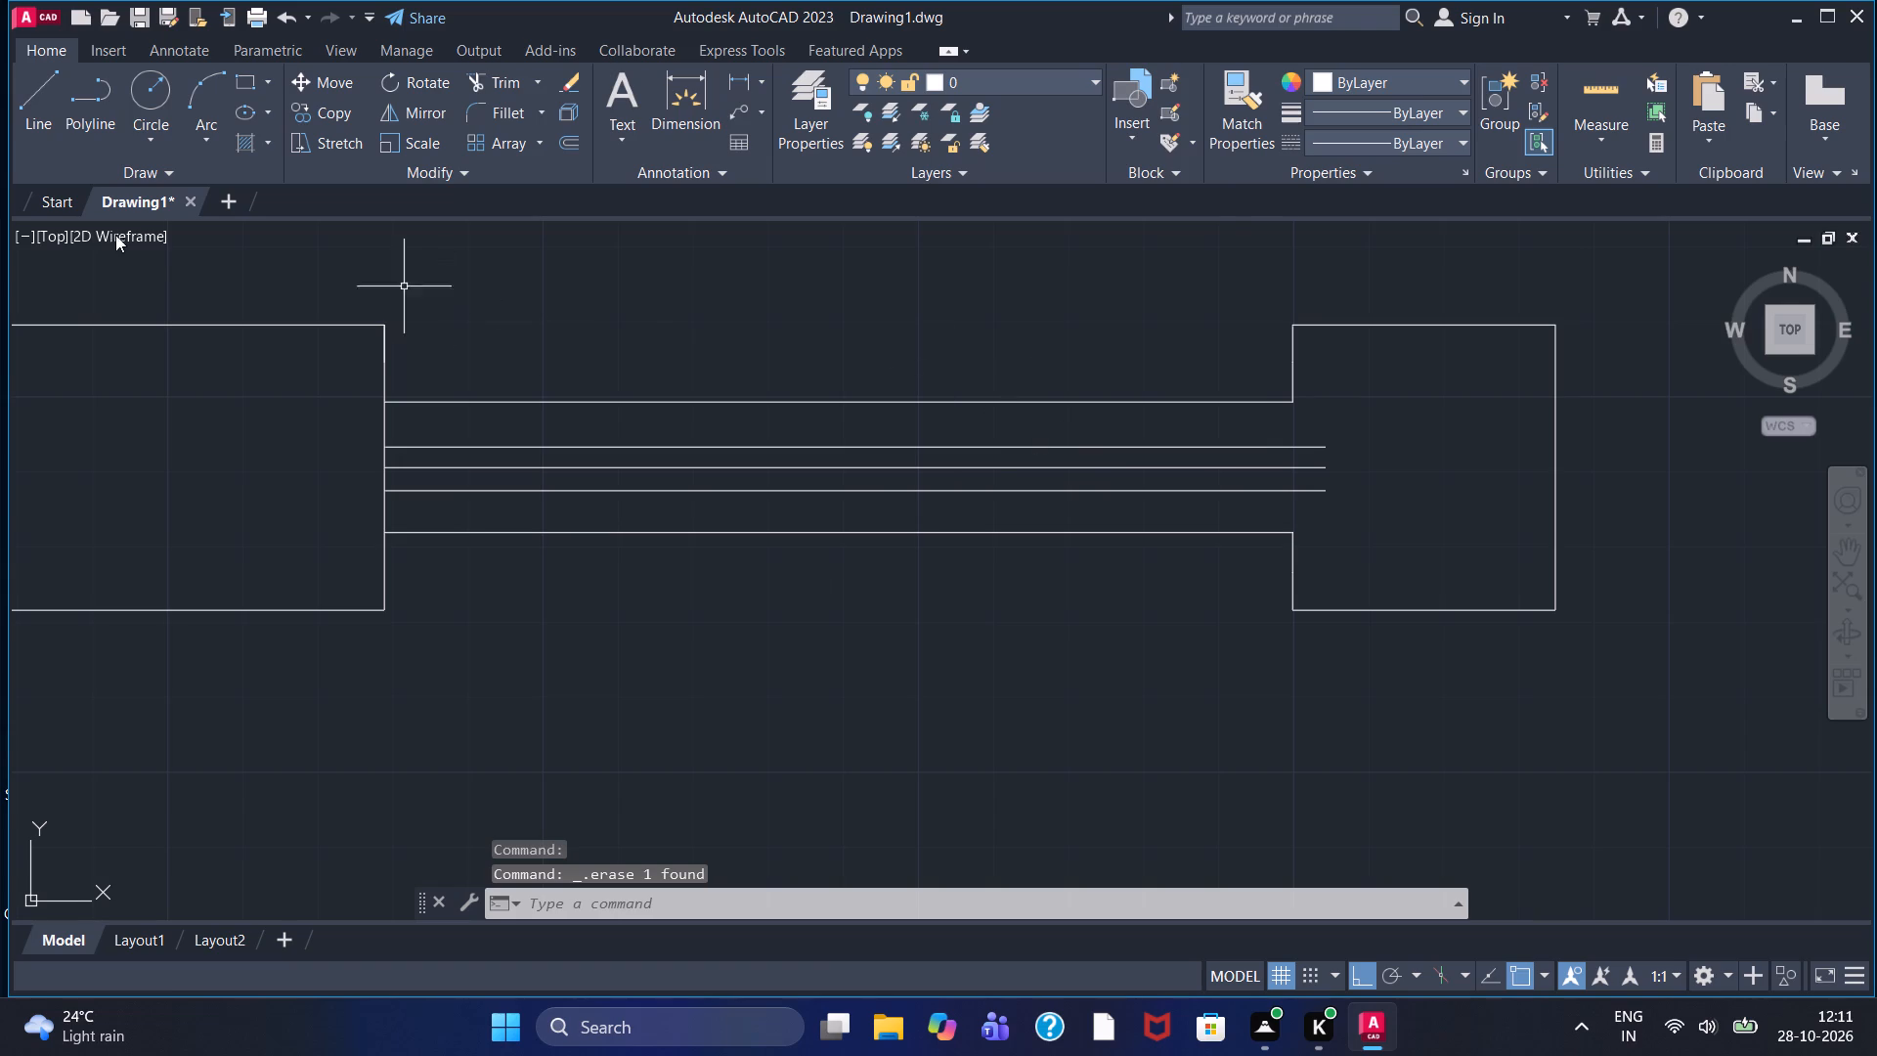
Draw two vertical lines crossing the full neck, one near each end block.
{"action": "left_click", "coordinate": [26, 110]}
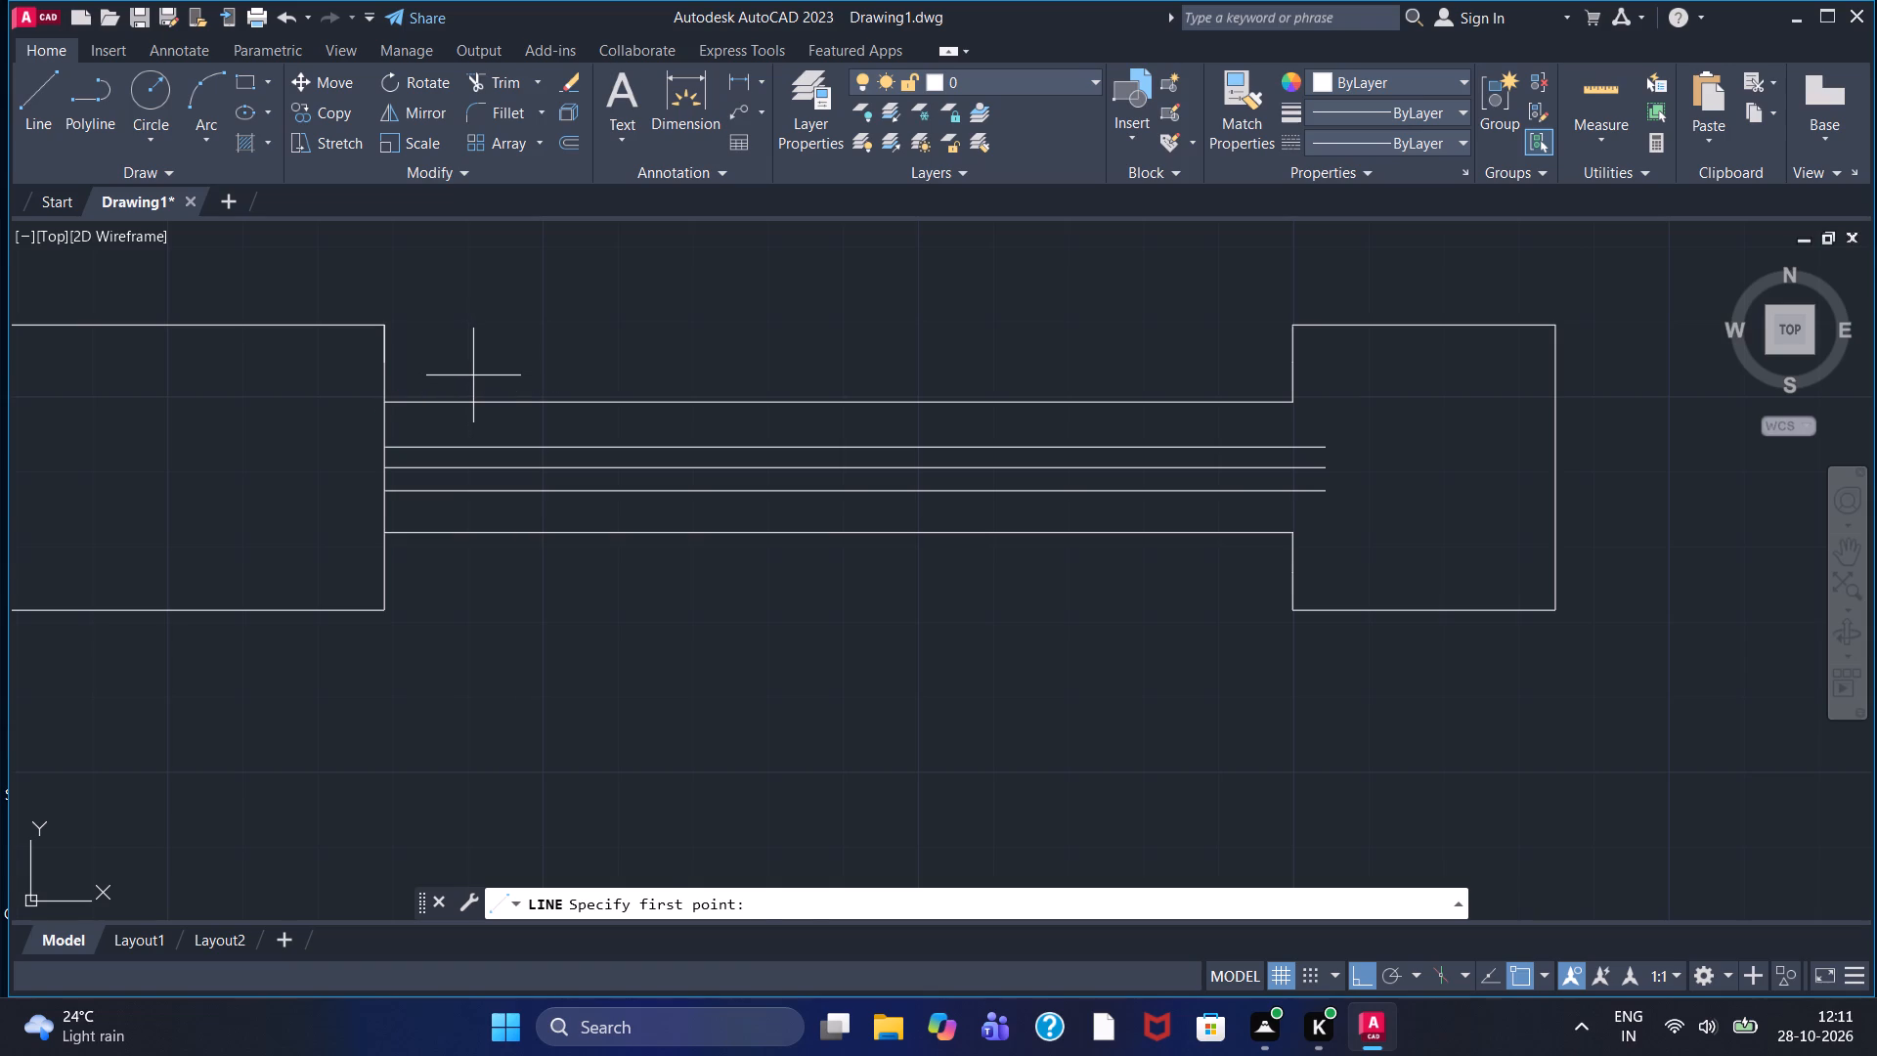
{"action": "left_click", "coordinate": [473, 375]}
{"action": "left_click", "coordinate": [474, 569]}
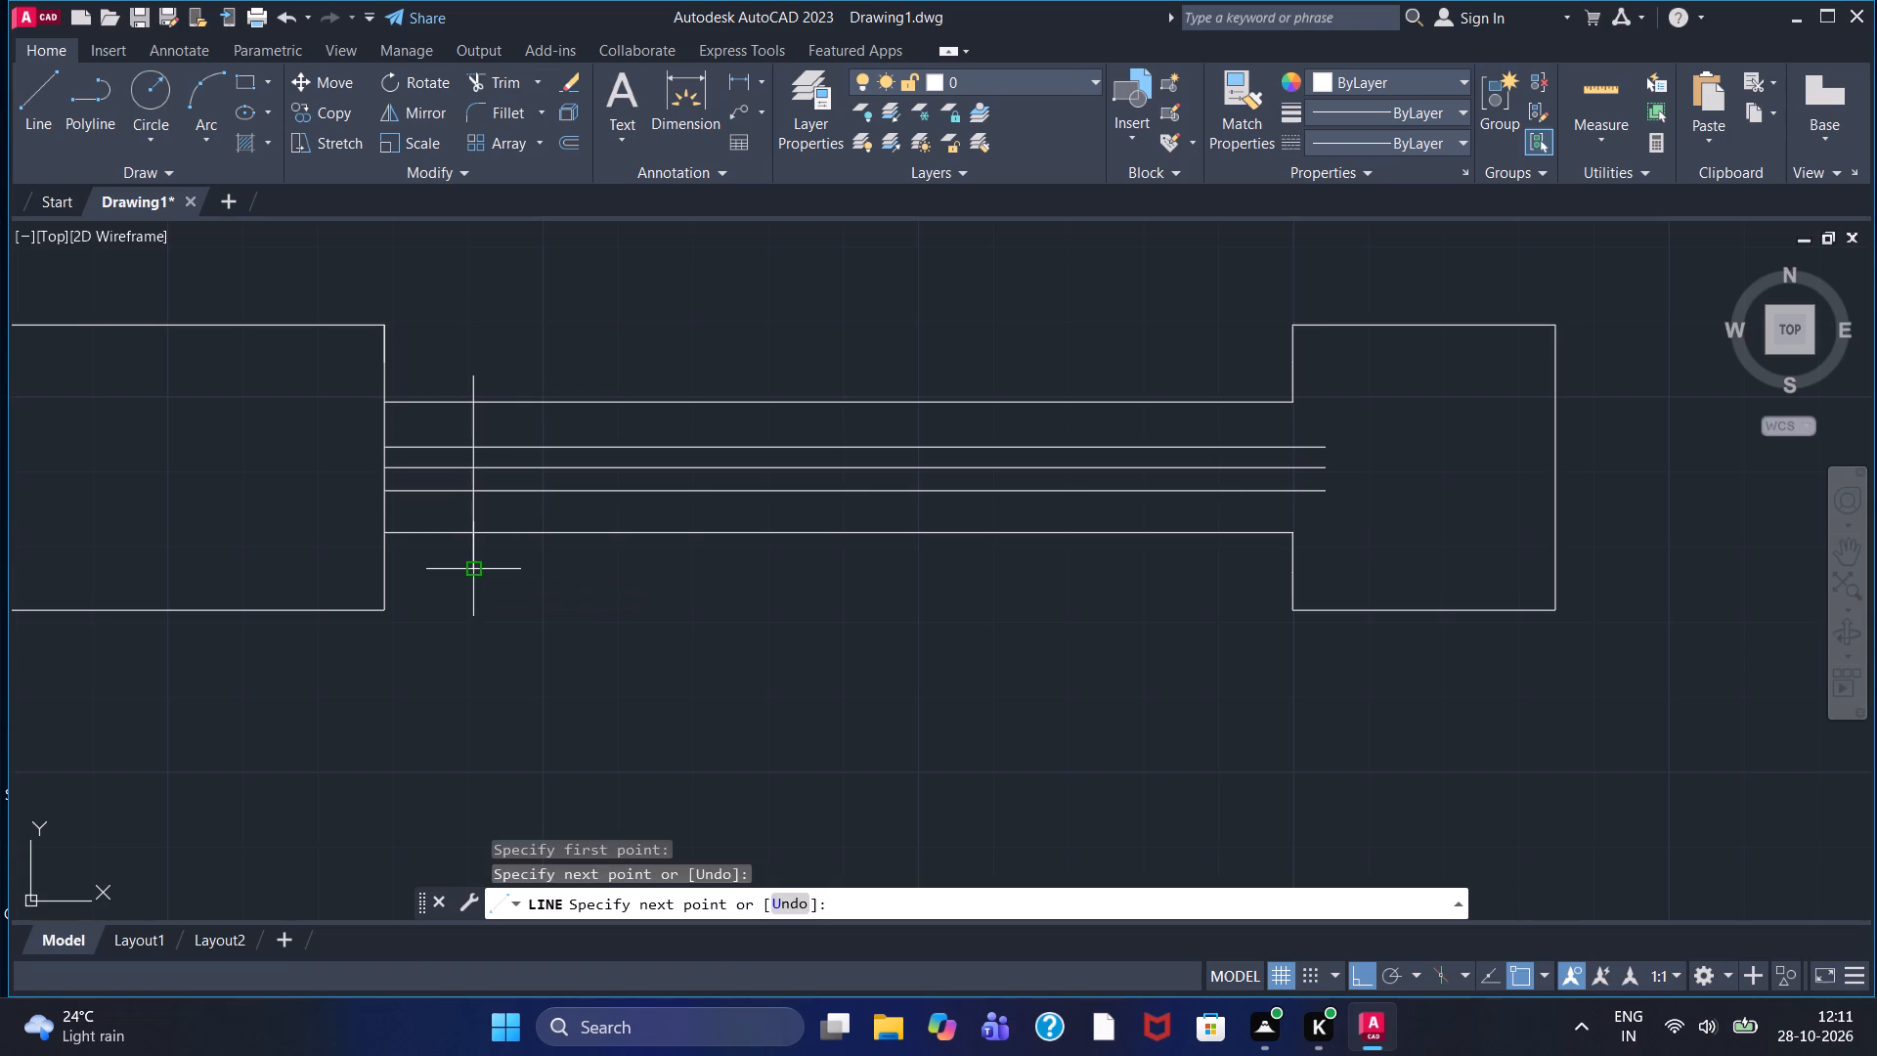
{"action": "key", "text": "Escape"}
{"action": "left_click", "coordinate": [27, 119]}
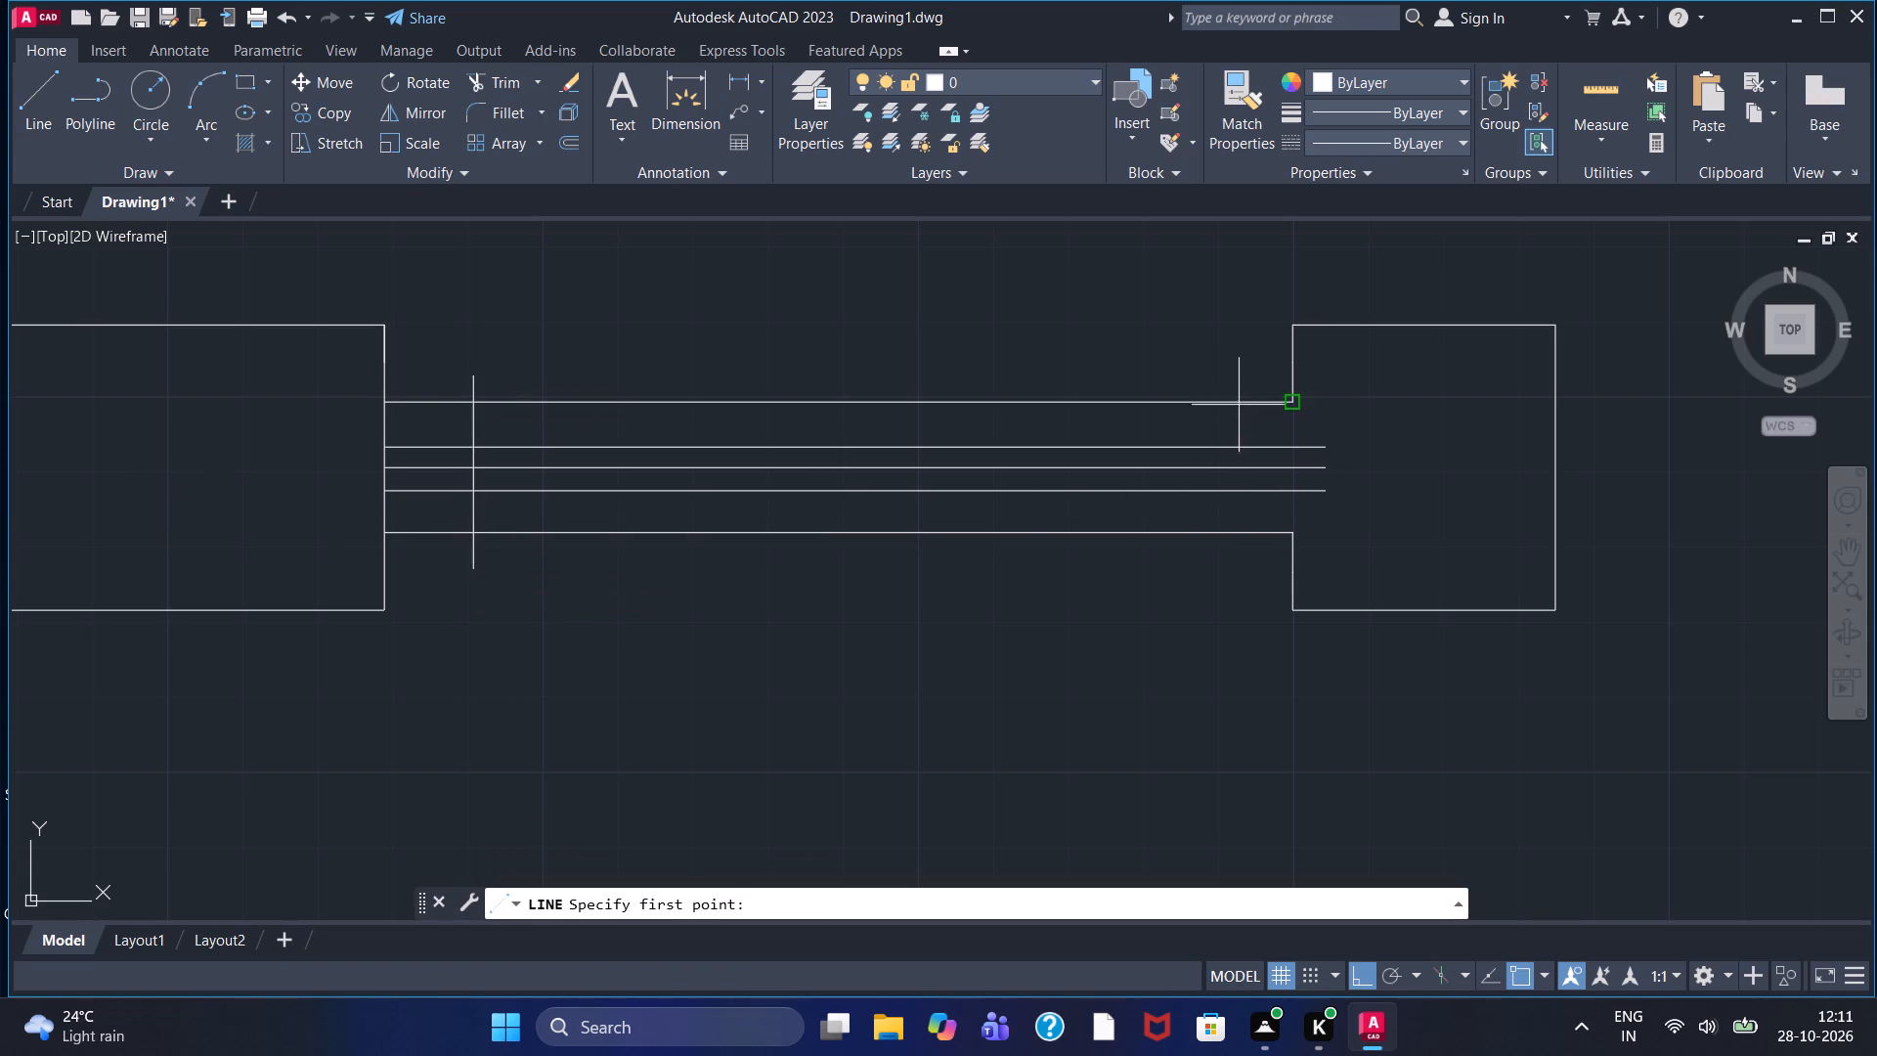
{"action": "left_click", "coordinate": [1216, 368]}
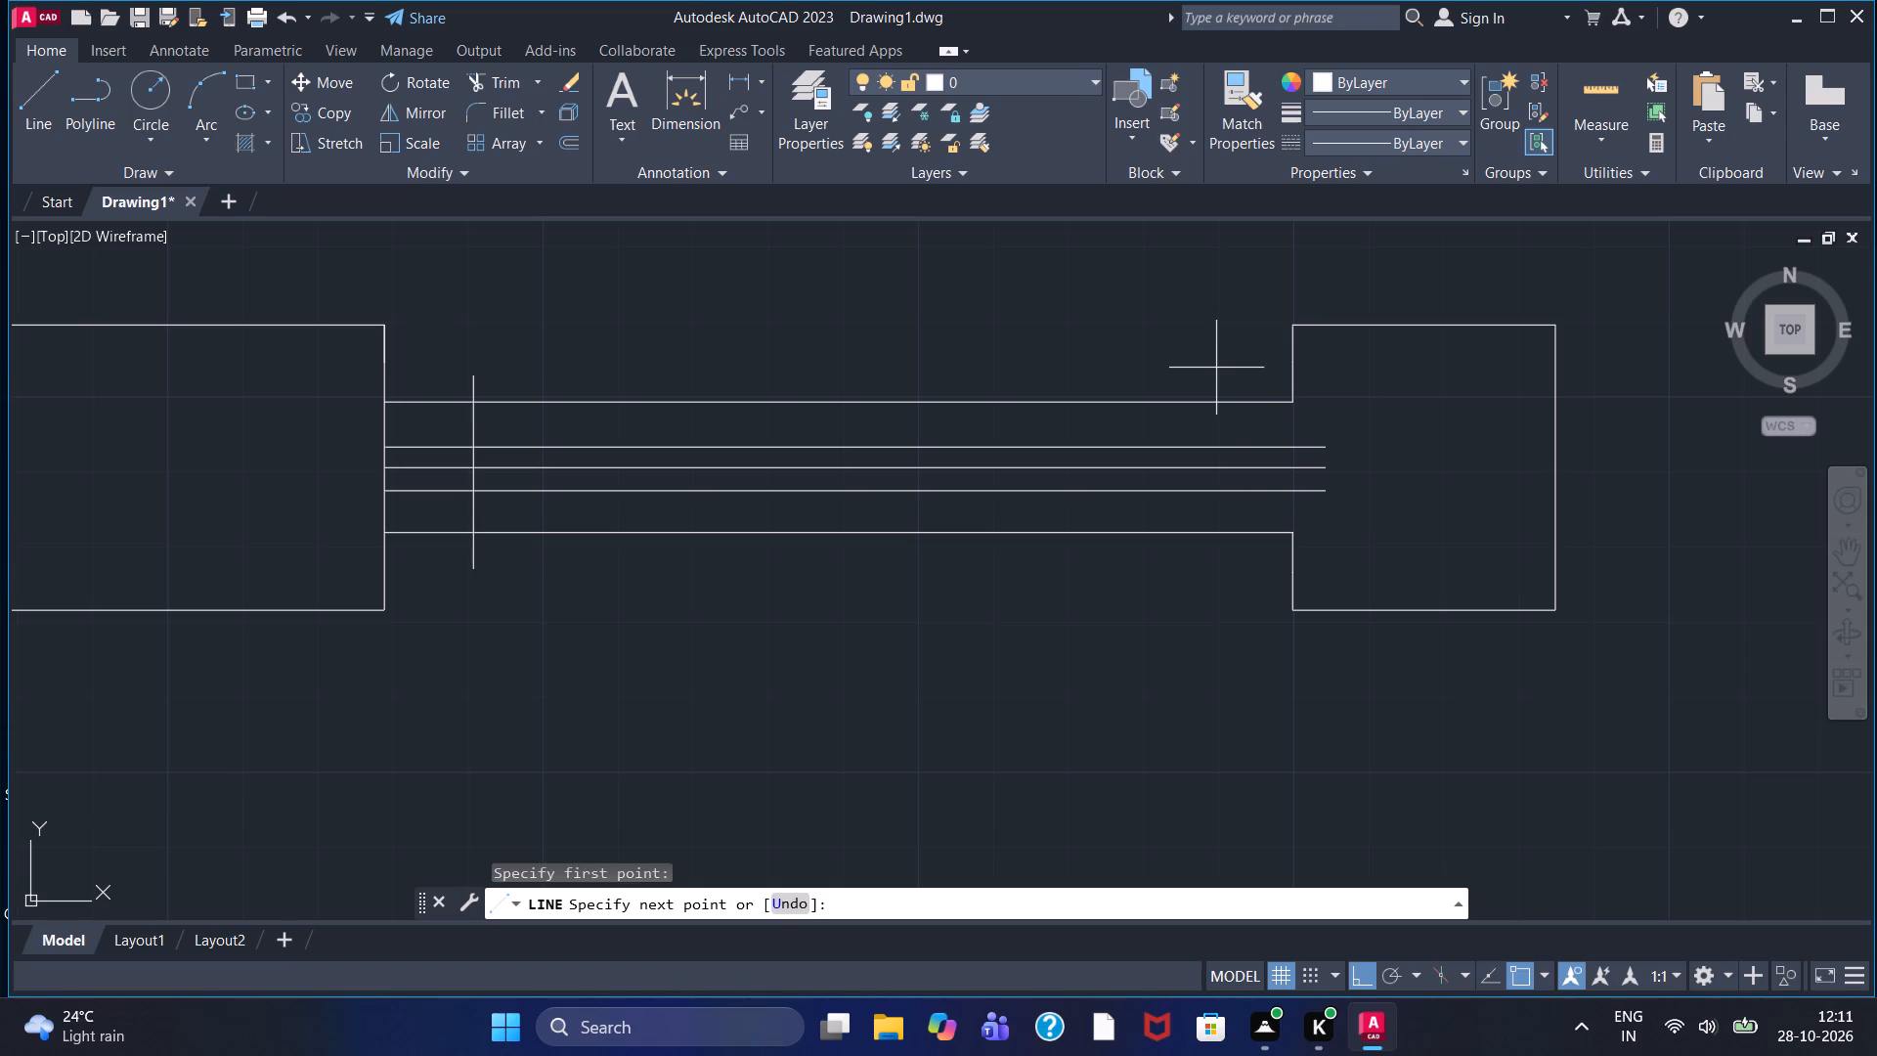
{"action": "left_click", "coordinate": [1212, 595]}
{"action": "key", "text": "Escape"}
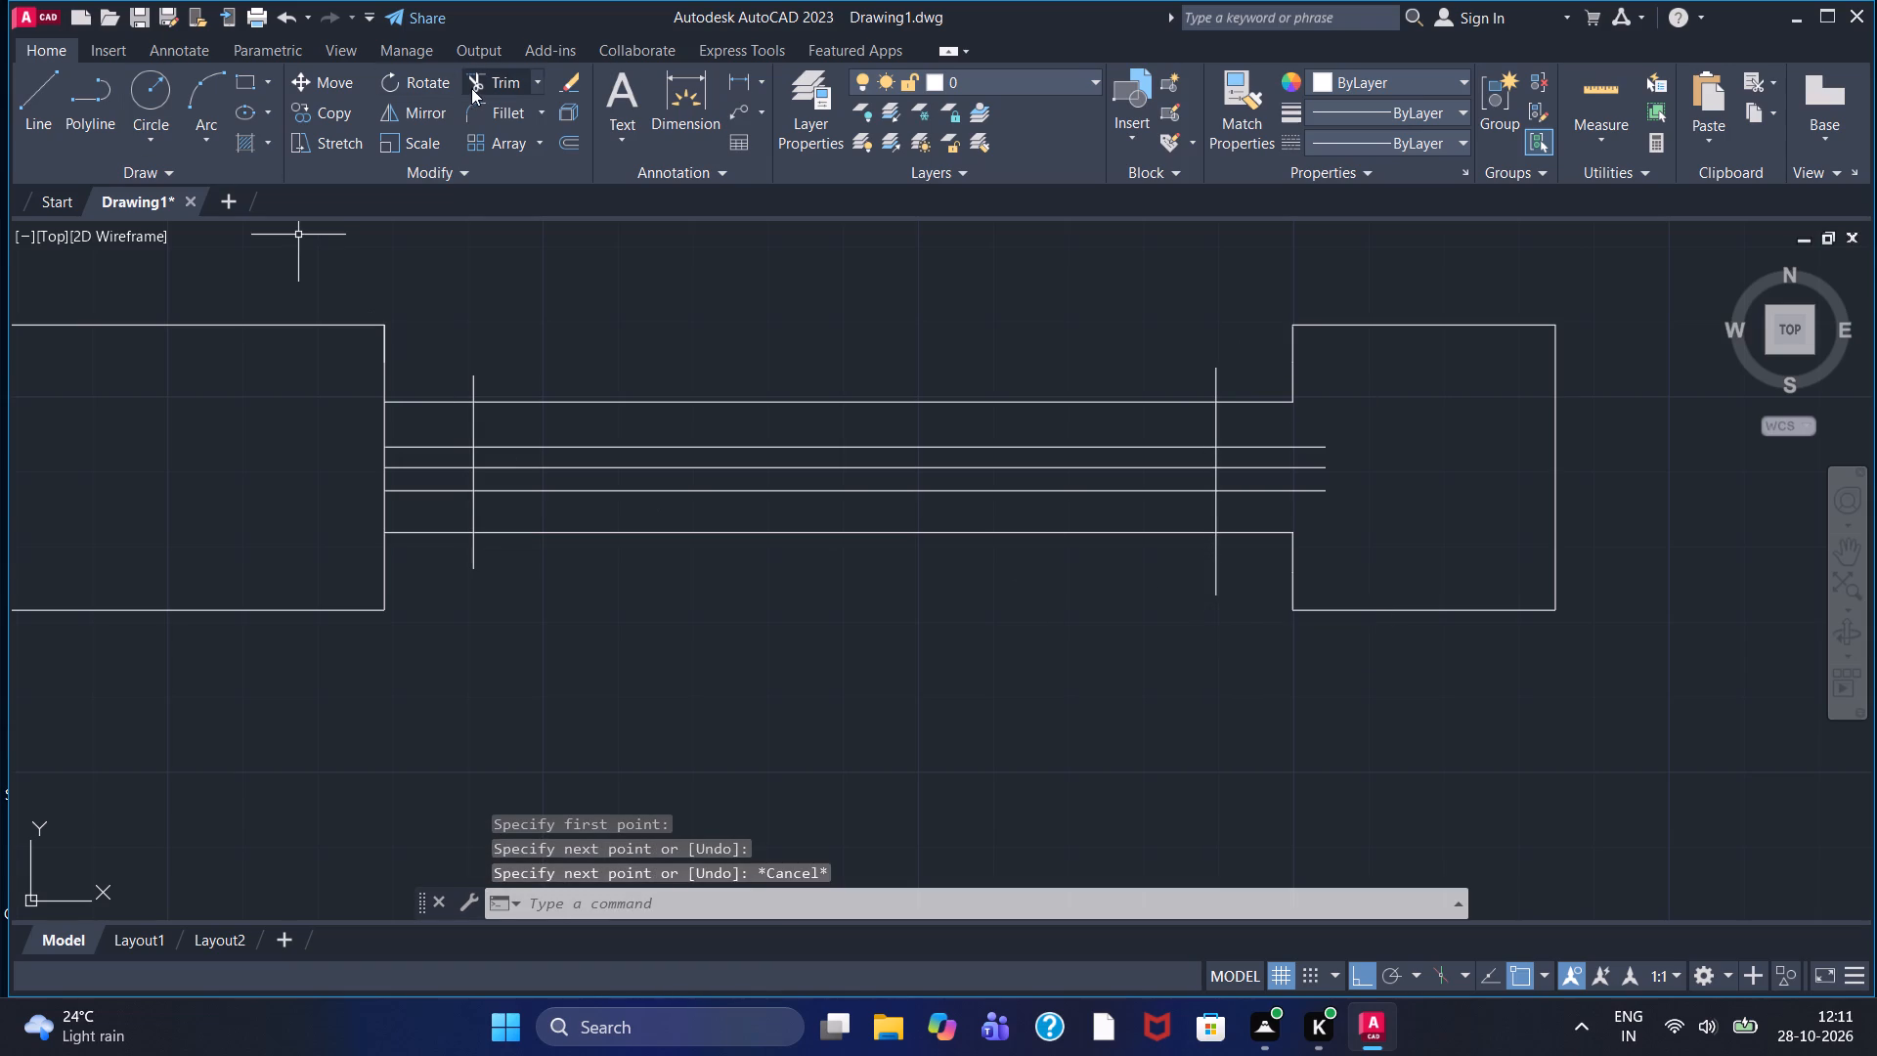
Trim the upper ends of the two vertical lines back to the neck's top edge.
{"action": "left_click", "coordinate": [471, 88]}
{"action": "left_click", "coordinate": [474, 382]}
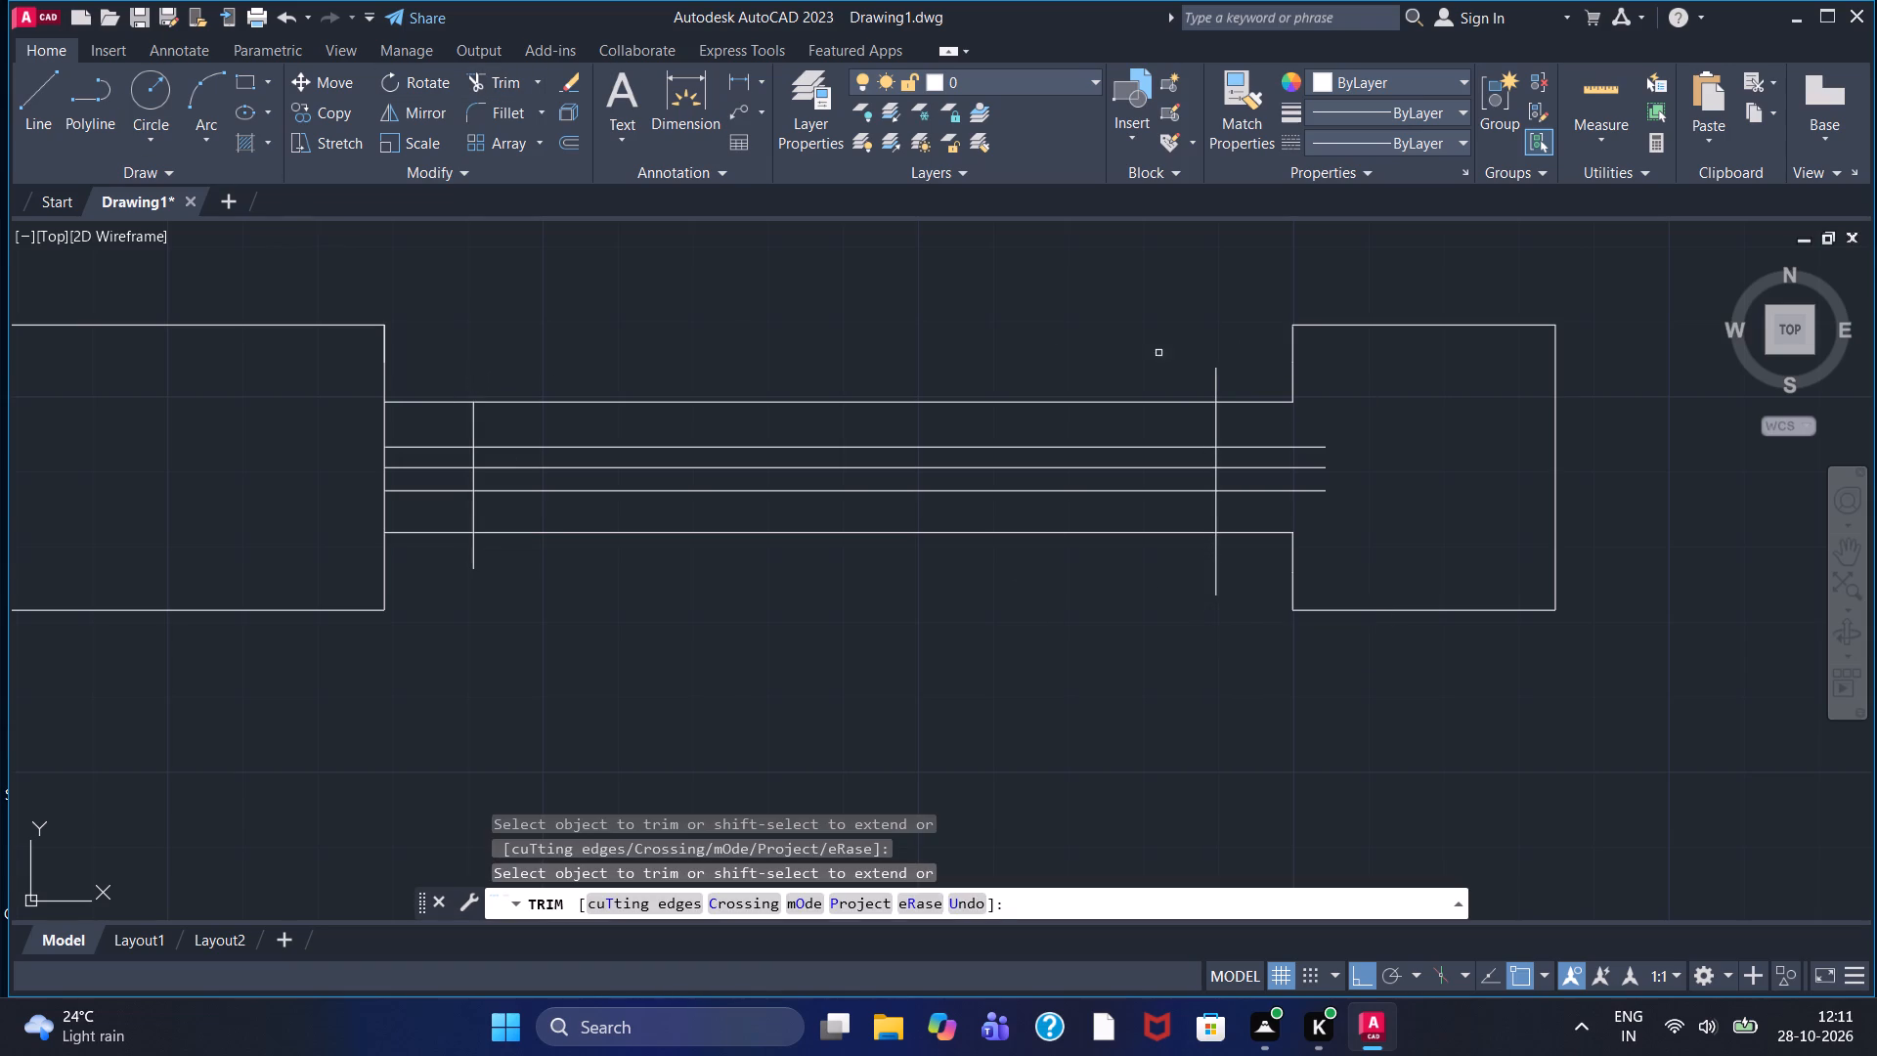
{"action": "left_click", "coordinate": [1214, 373]}
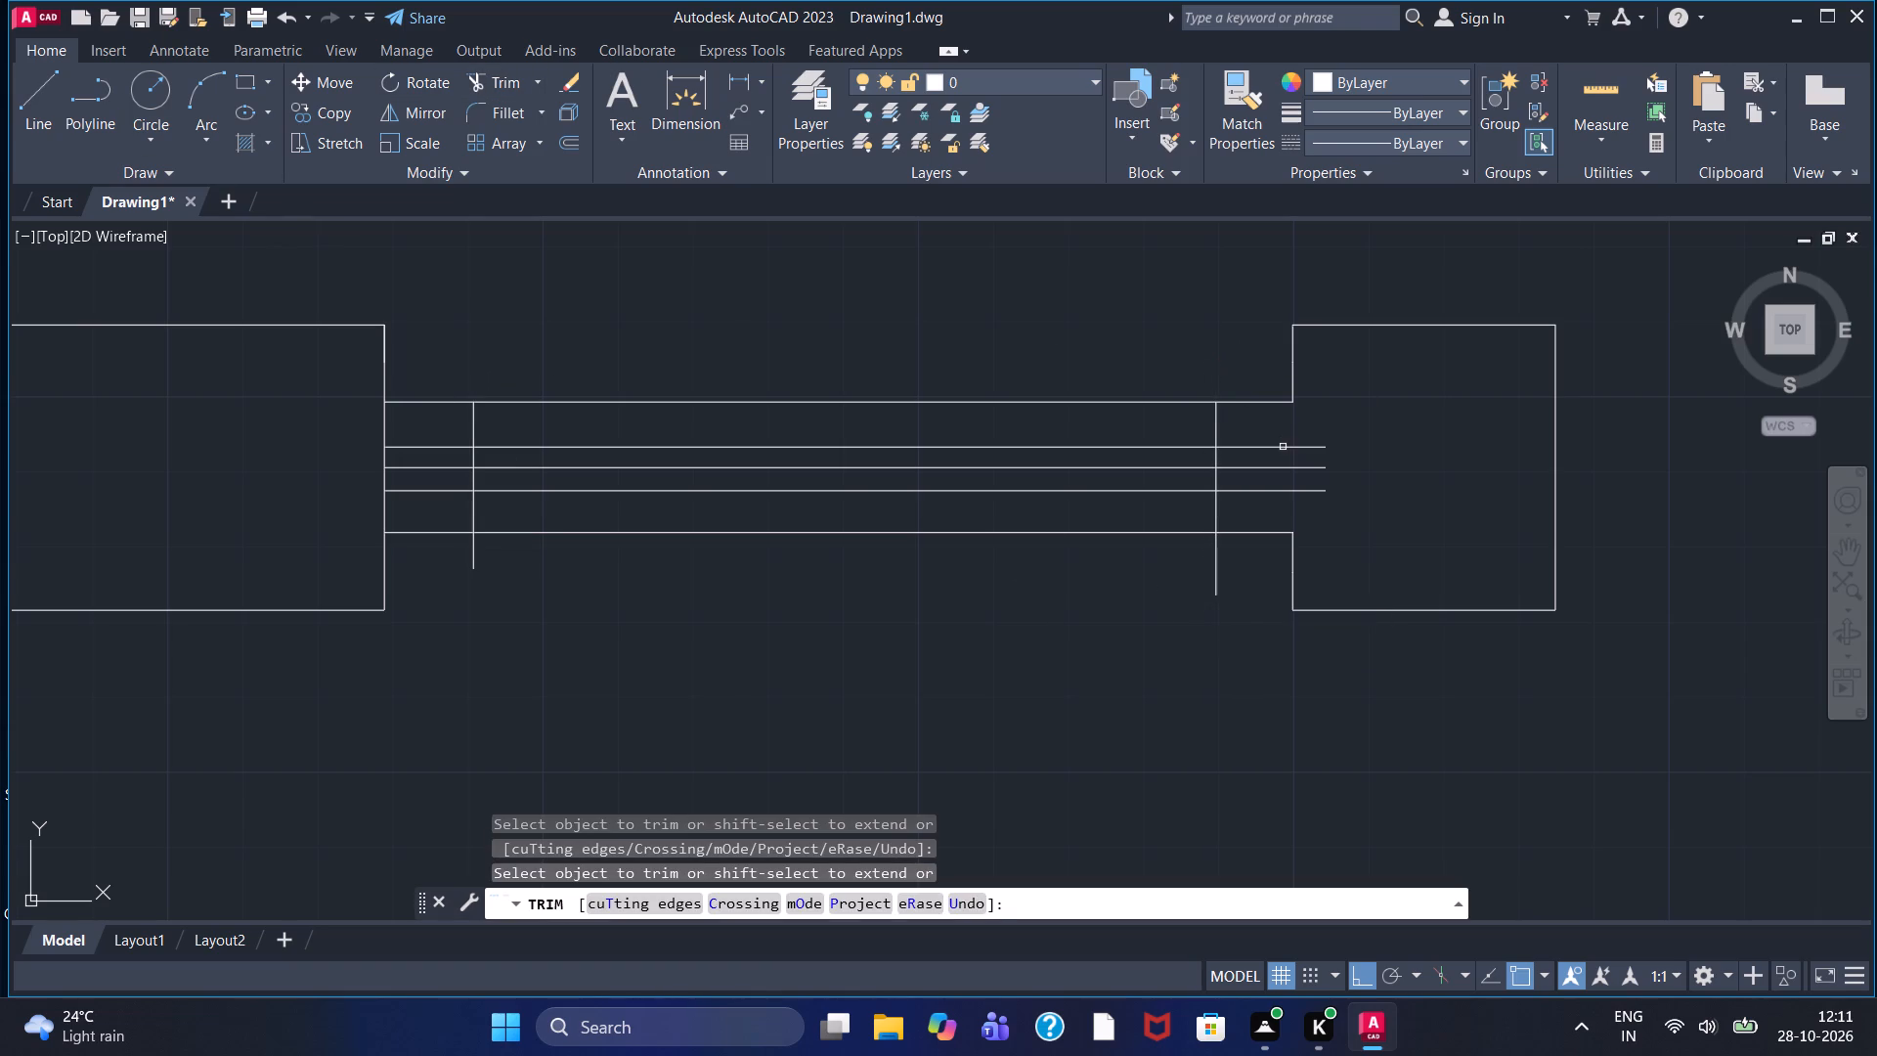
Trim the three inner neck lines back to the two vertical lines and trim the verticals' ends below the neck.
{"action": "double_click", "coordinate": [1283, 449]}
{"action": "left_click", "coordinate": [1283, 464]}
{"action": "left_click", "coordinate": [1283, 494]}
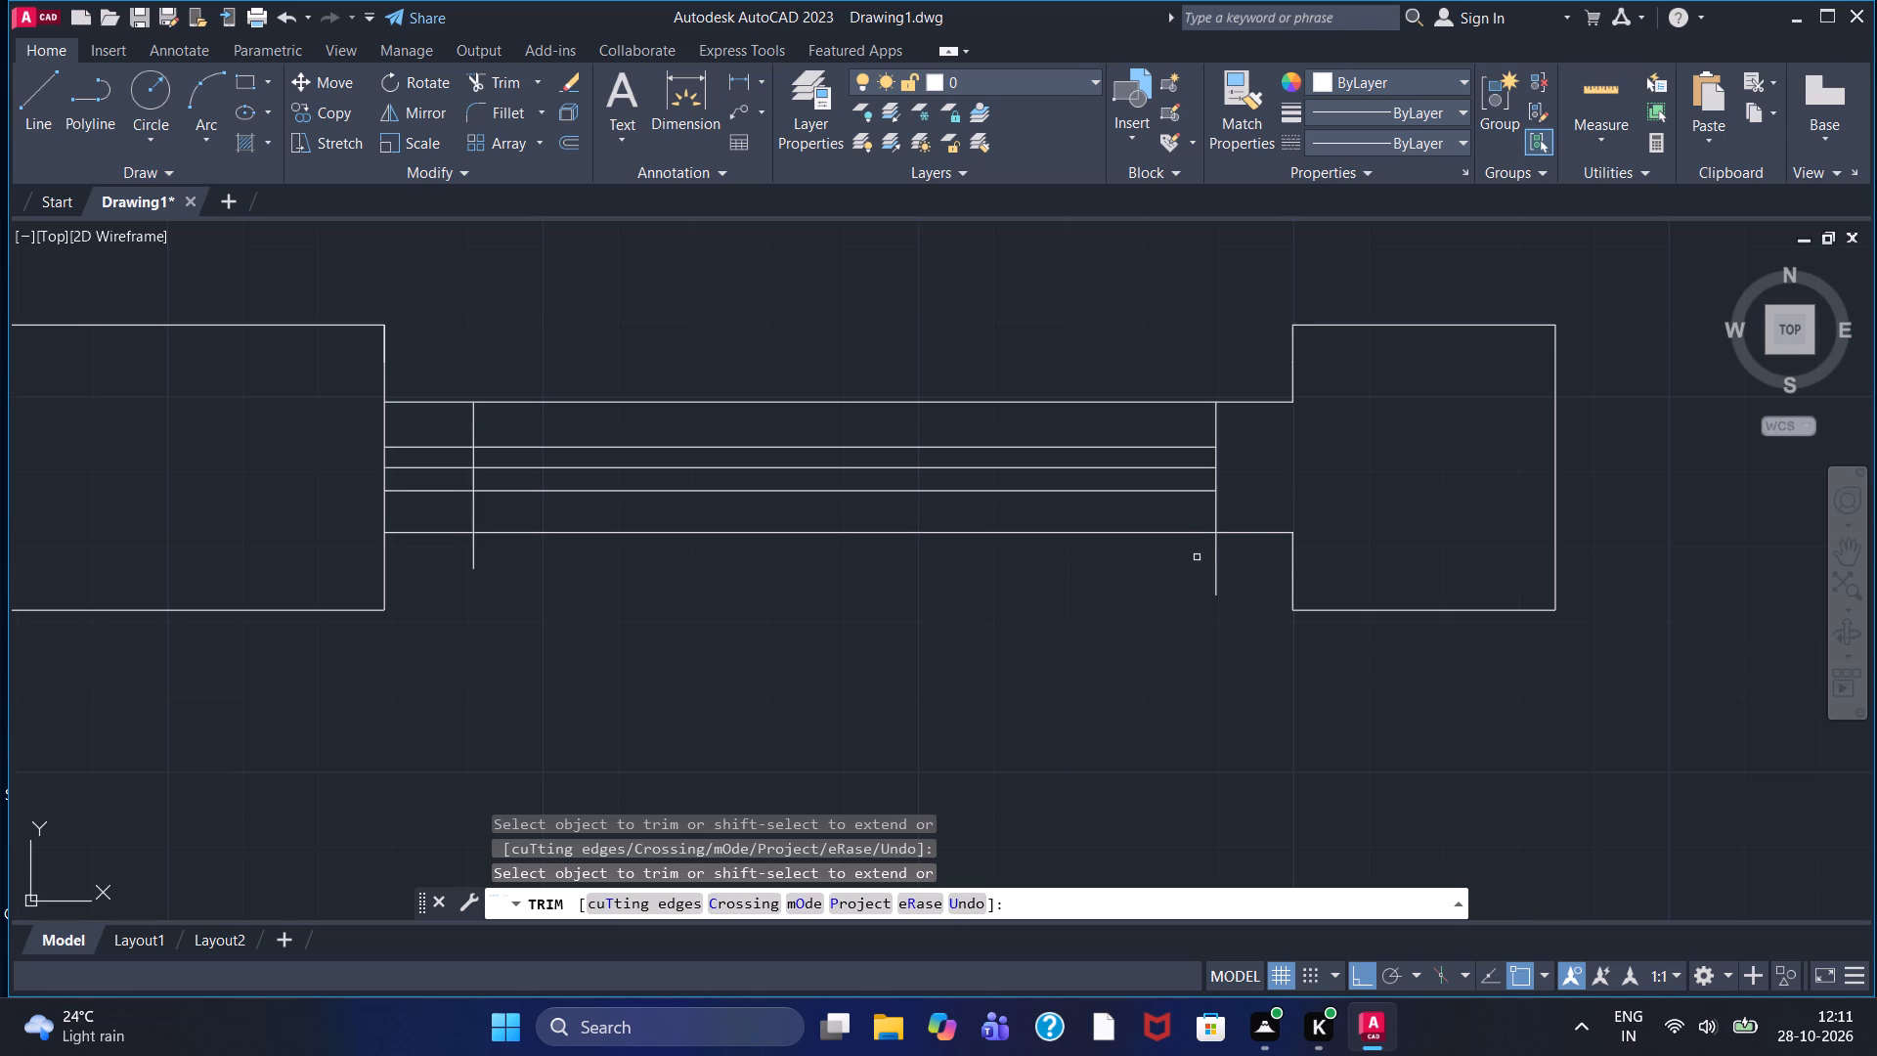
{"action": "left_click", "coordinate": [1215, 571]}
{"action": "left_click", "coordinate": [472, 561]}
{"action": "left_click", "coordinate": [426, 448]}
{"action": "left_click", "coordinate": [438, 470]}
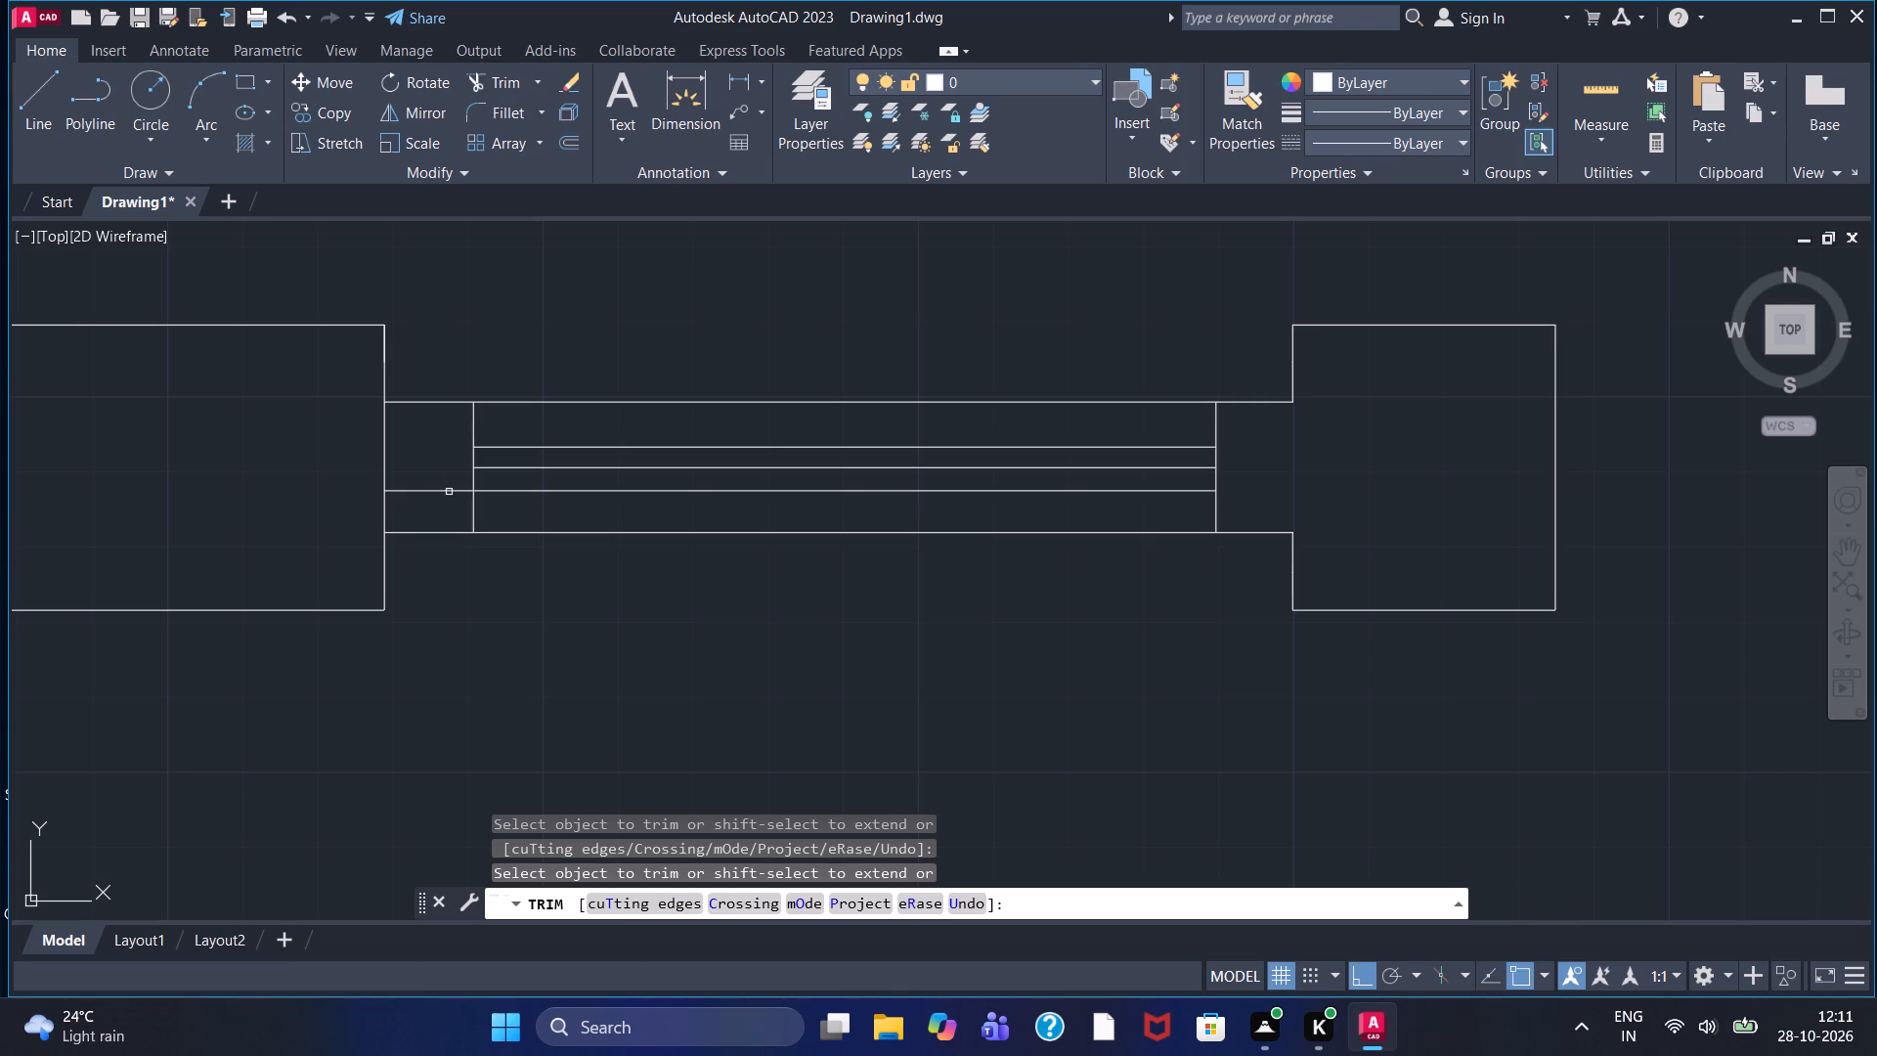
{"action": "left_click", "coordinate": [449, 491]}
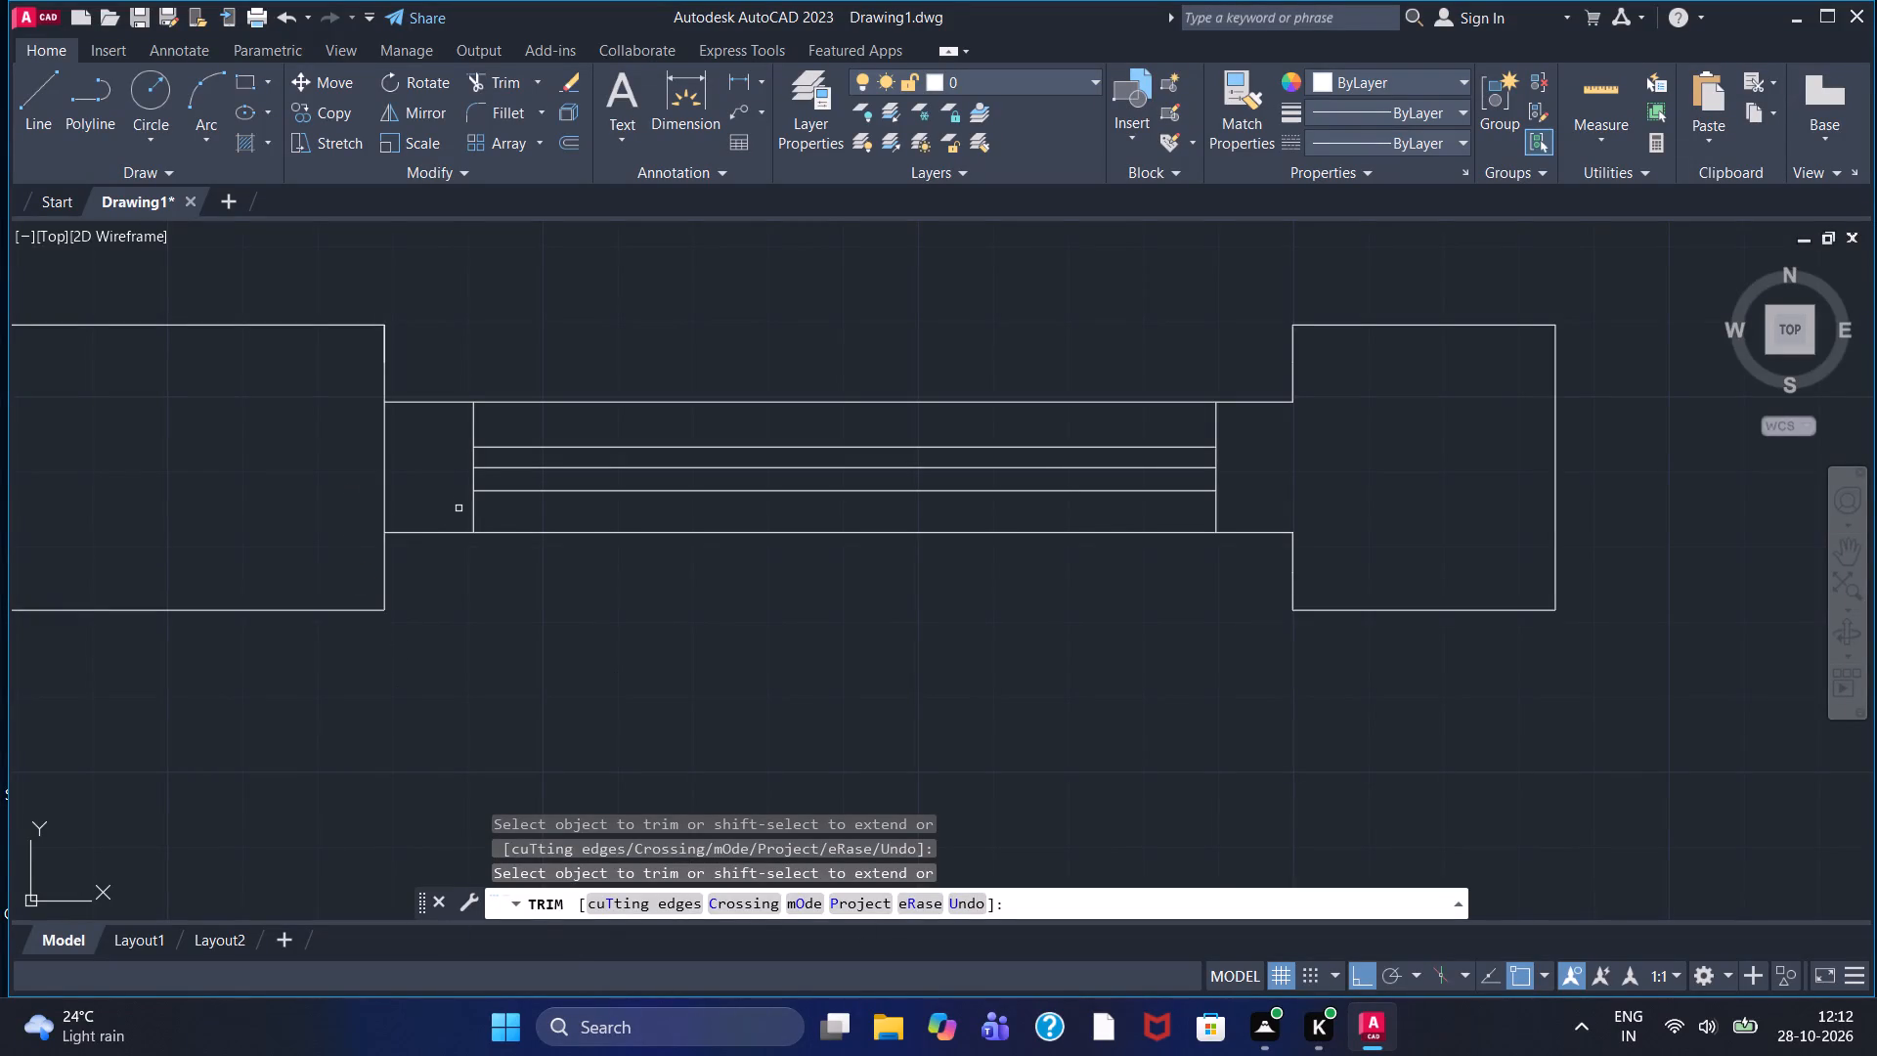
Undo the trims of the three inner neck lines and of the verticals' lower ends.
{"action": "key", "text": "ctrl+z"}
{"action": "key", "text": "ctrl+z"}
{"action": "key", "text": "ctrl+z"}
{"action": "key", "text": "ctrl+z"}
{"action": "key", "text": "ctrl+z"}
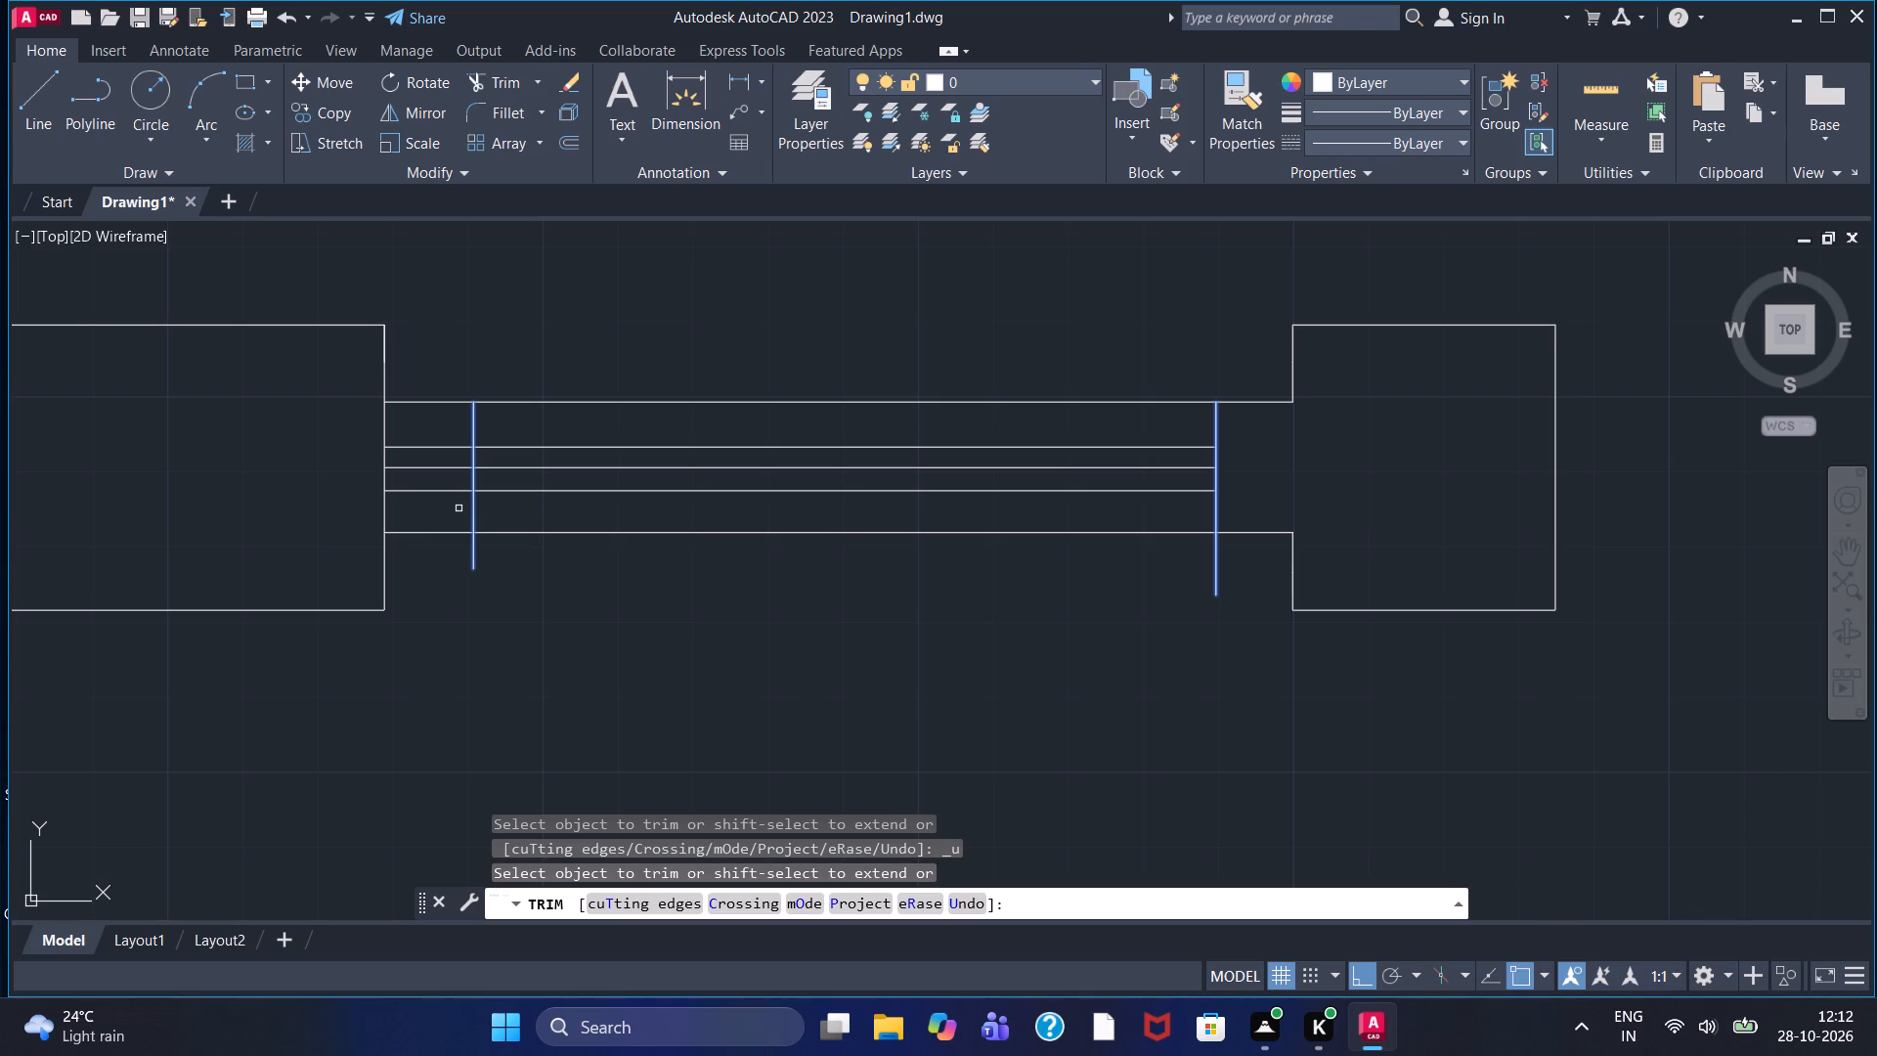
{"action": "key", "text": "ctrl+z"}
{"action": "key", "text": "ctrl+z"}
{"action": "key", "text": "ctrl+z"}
Trim the lower ends of the two vertical lines back to the neck's bottom edge.
{"action": "left_click", "coordinate": [473, 554]}
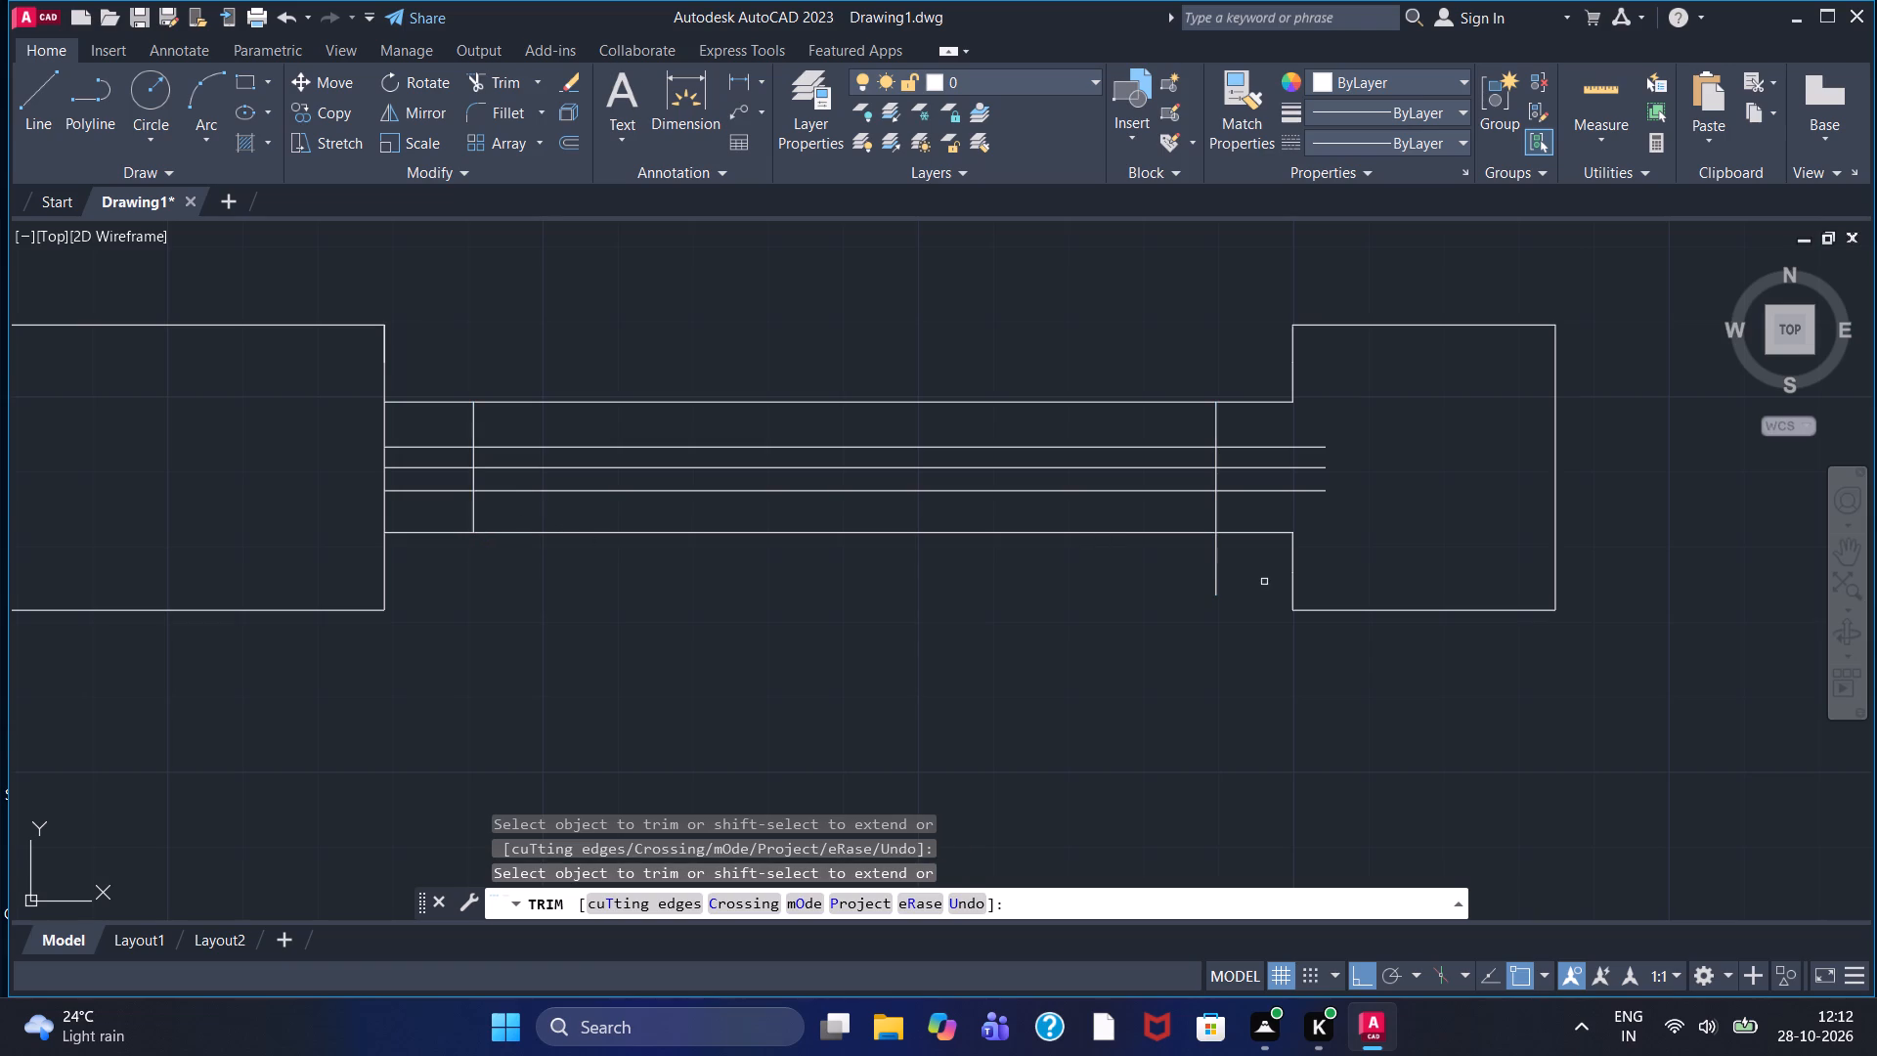
{"action": "left_click", "coordinate": [1217, 573]}
{"action": "key", "text": "Escape"}
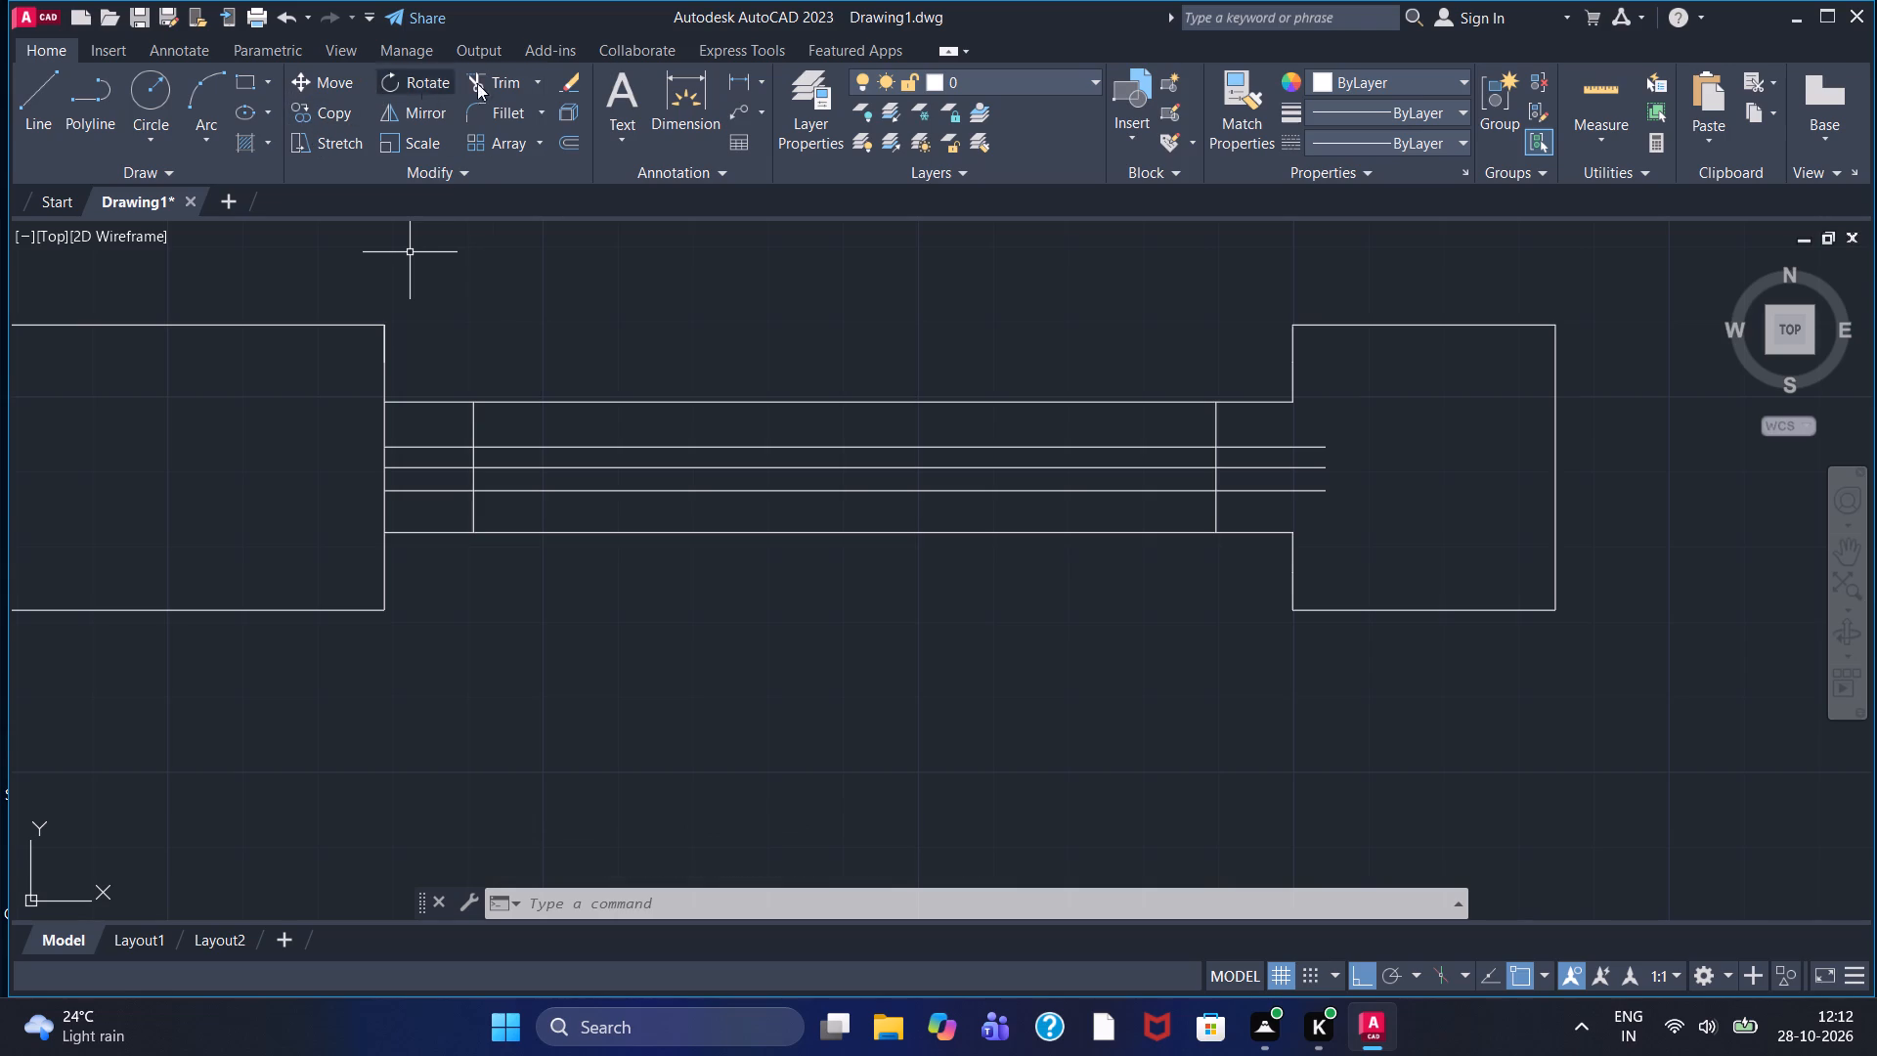
Fillet the lower inner line with both vertical lines at radius 4, rounding the corners towards the neck's bottom edge.
{"action": "left_click", "coordinate": [490, 115]}
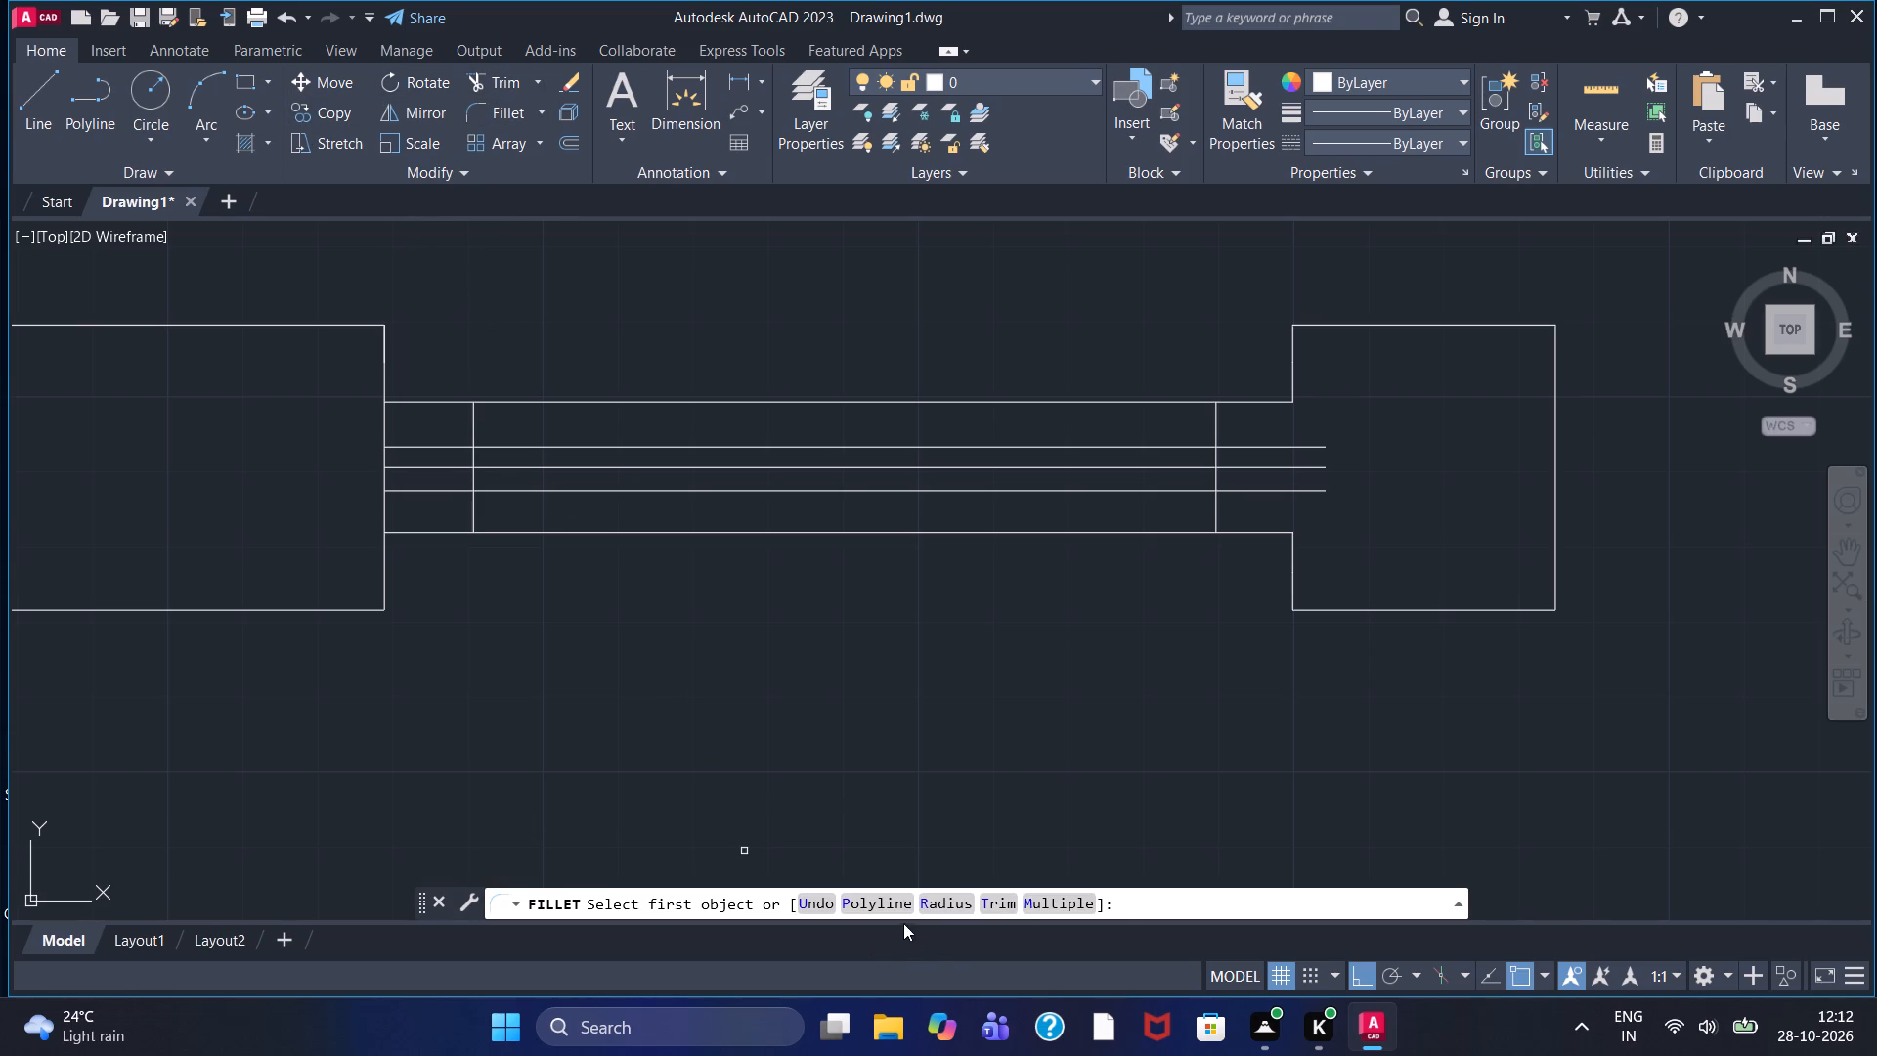
{"action": "left_click", "coordinate": [943, 903]}
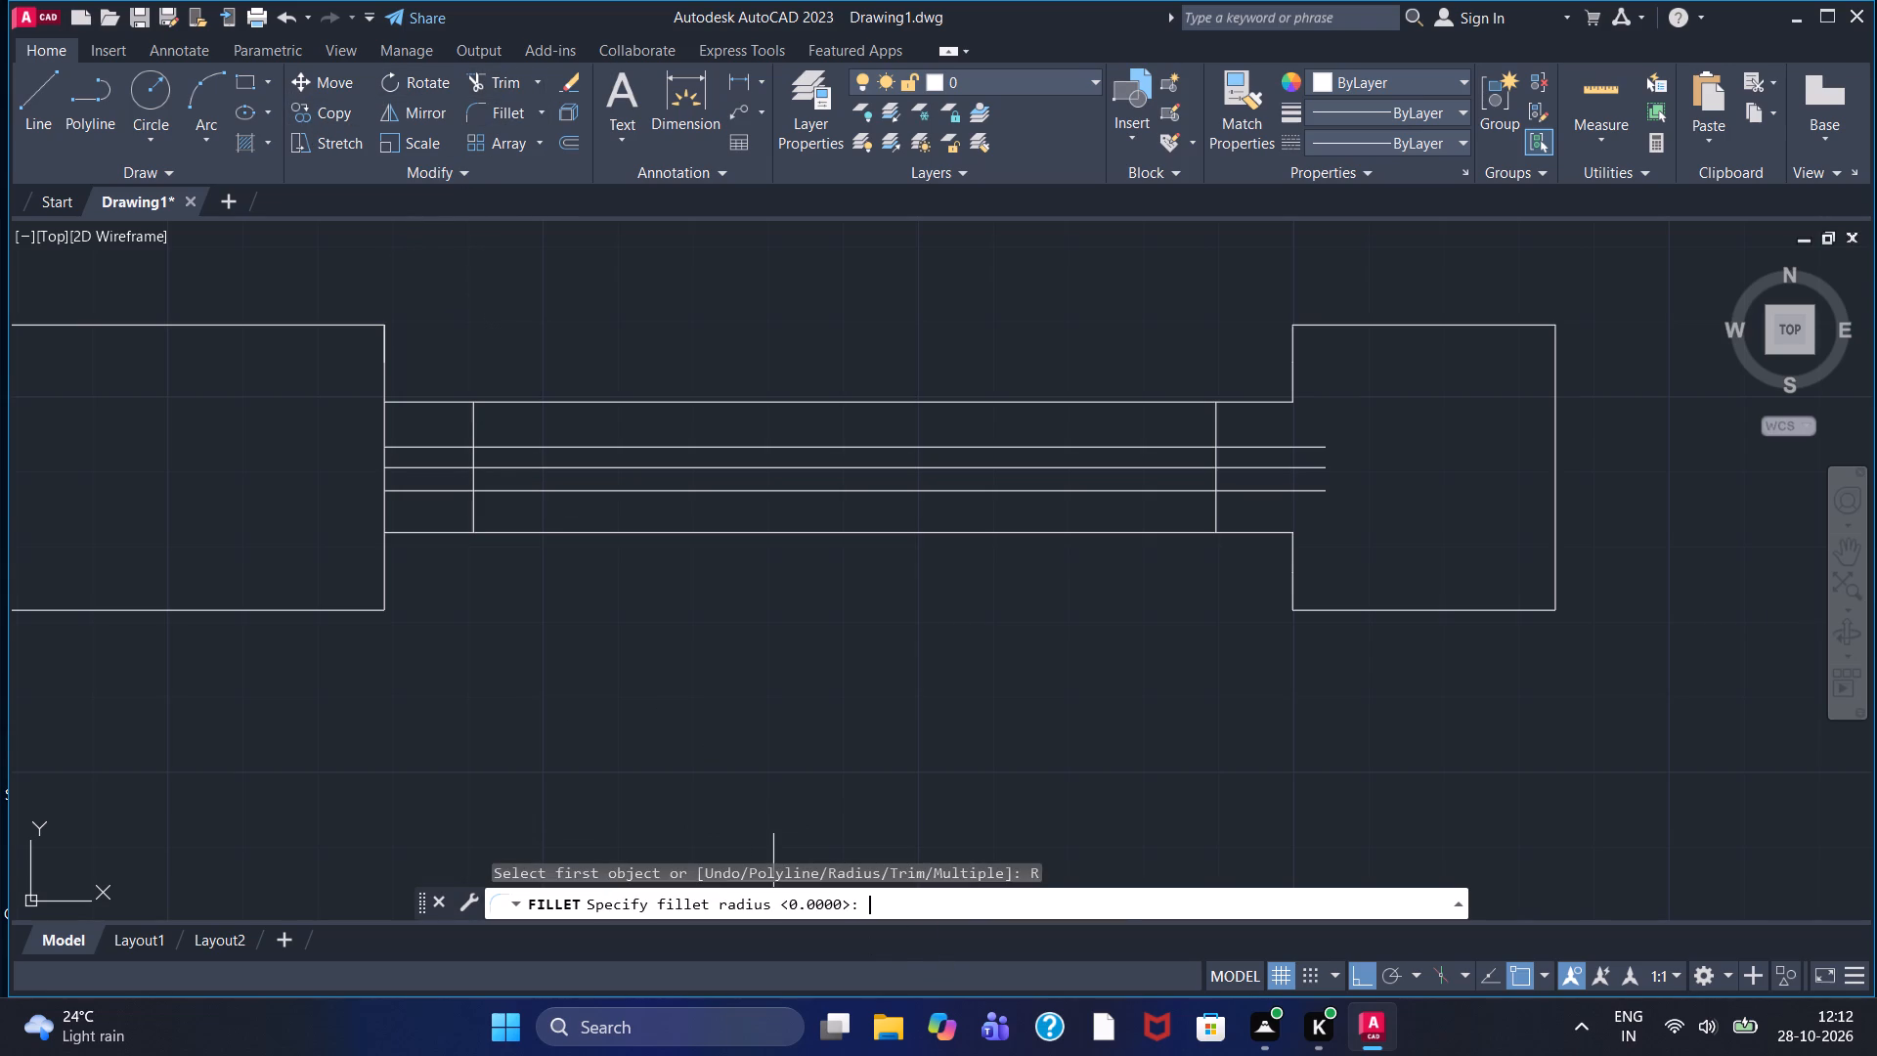
{"action": "key", "text": "4"}
{"action": "key", "text": "Return"}
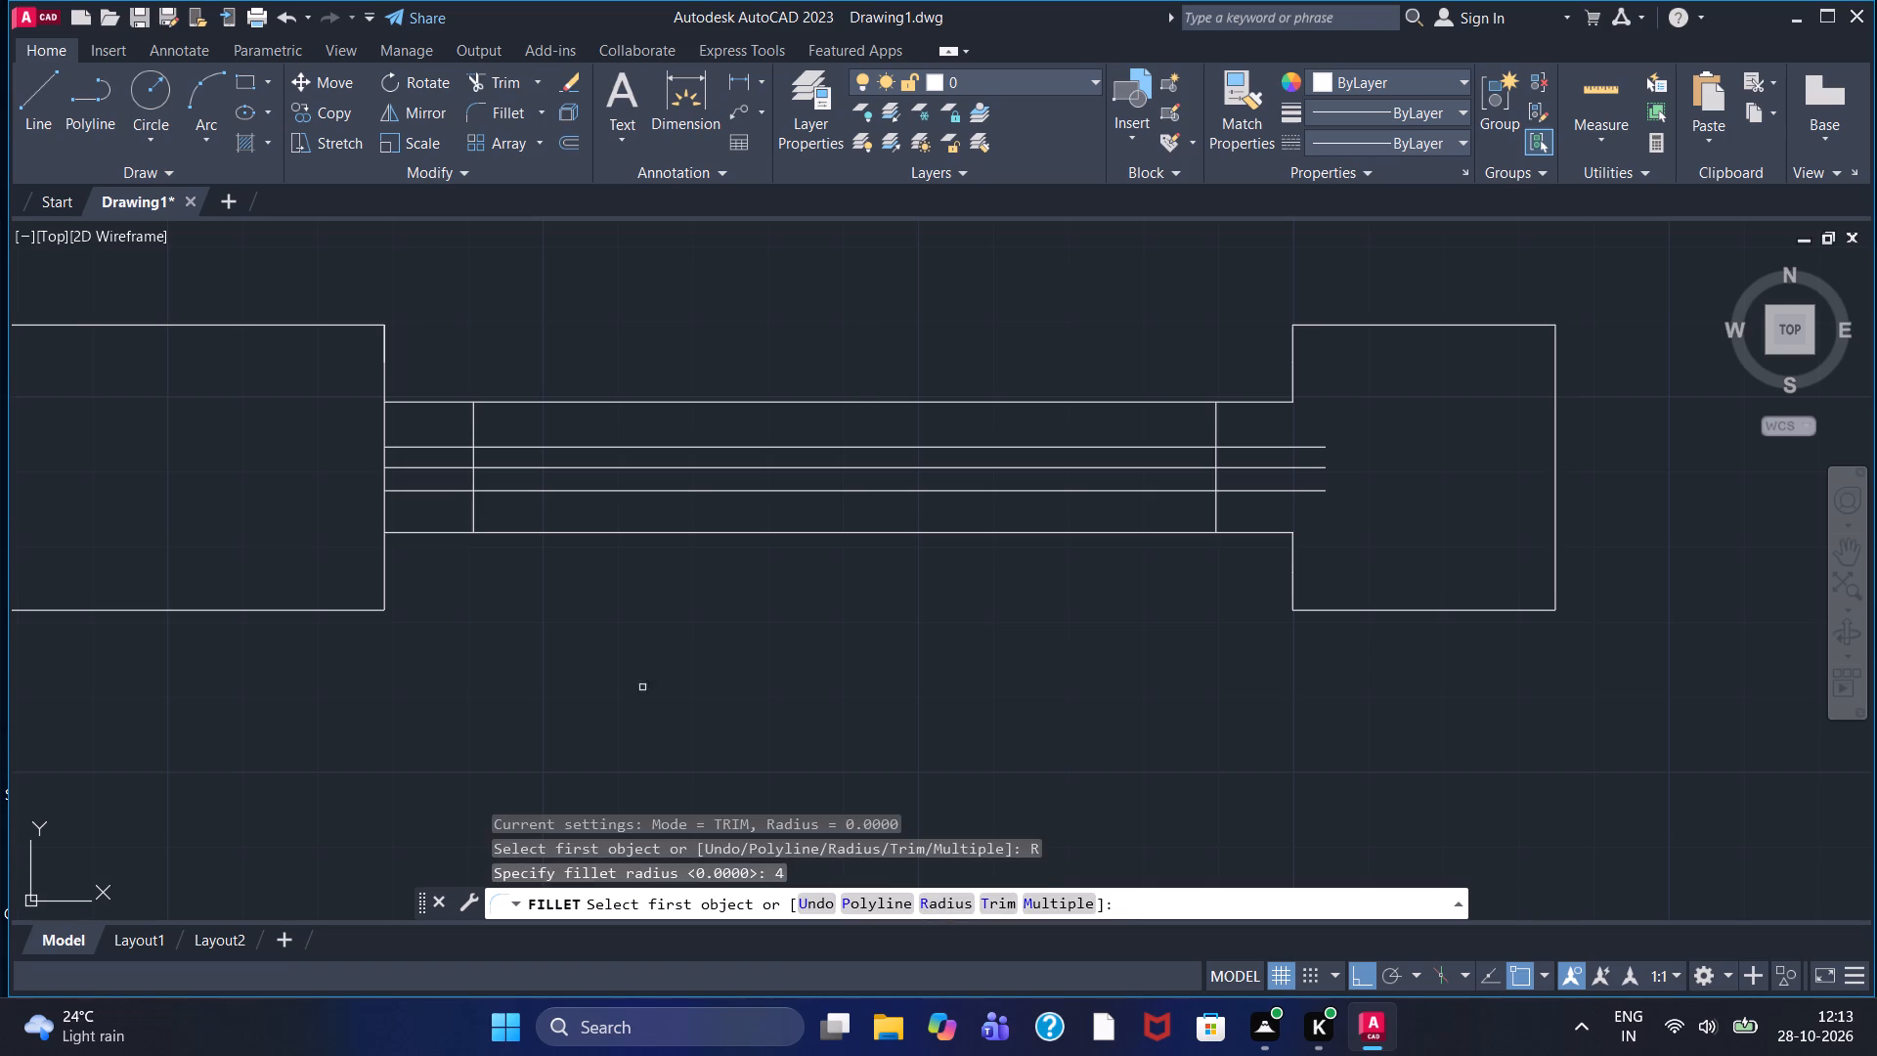
{"action": "left_click", "coordinate": [471, 505]}
{"action": "left_click", "coordinate": [491, 493]}
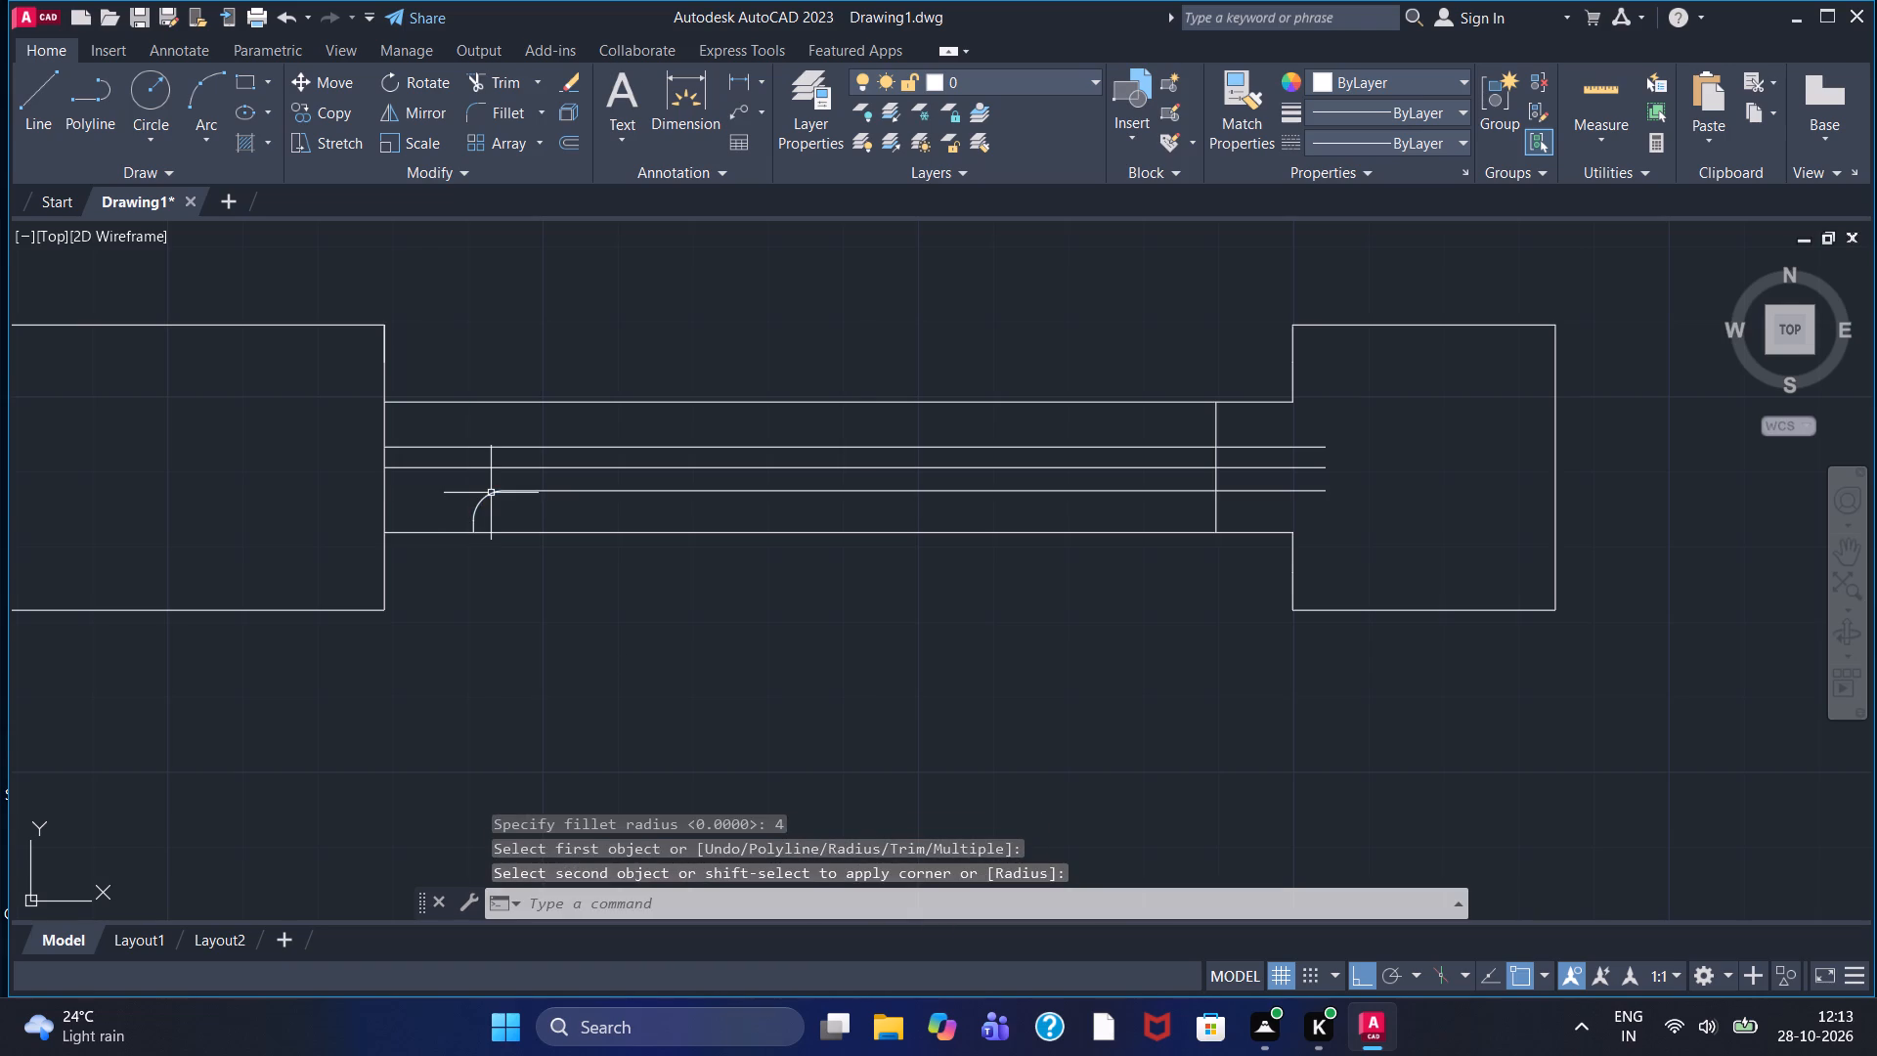
{"action": "right_click", "coordinate": [490, 494]}
{"action": "left_click", "coordinate": [527, 506]}
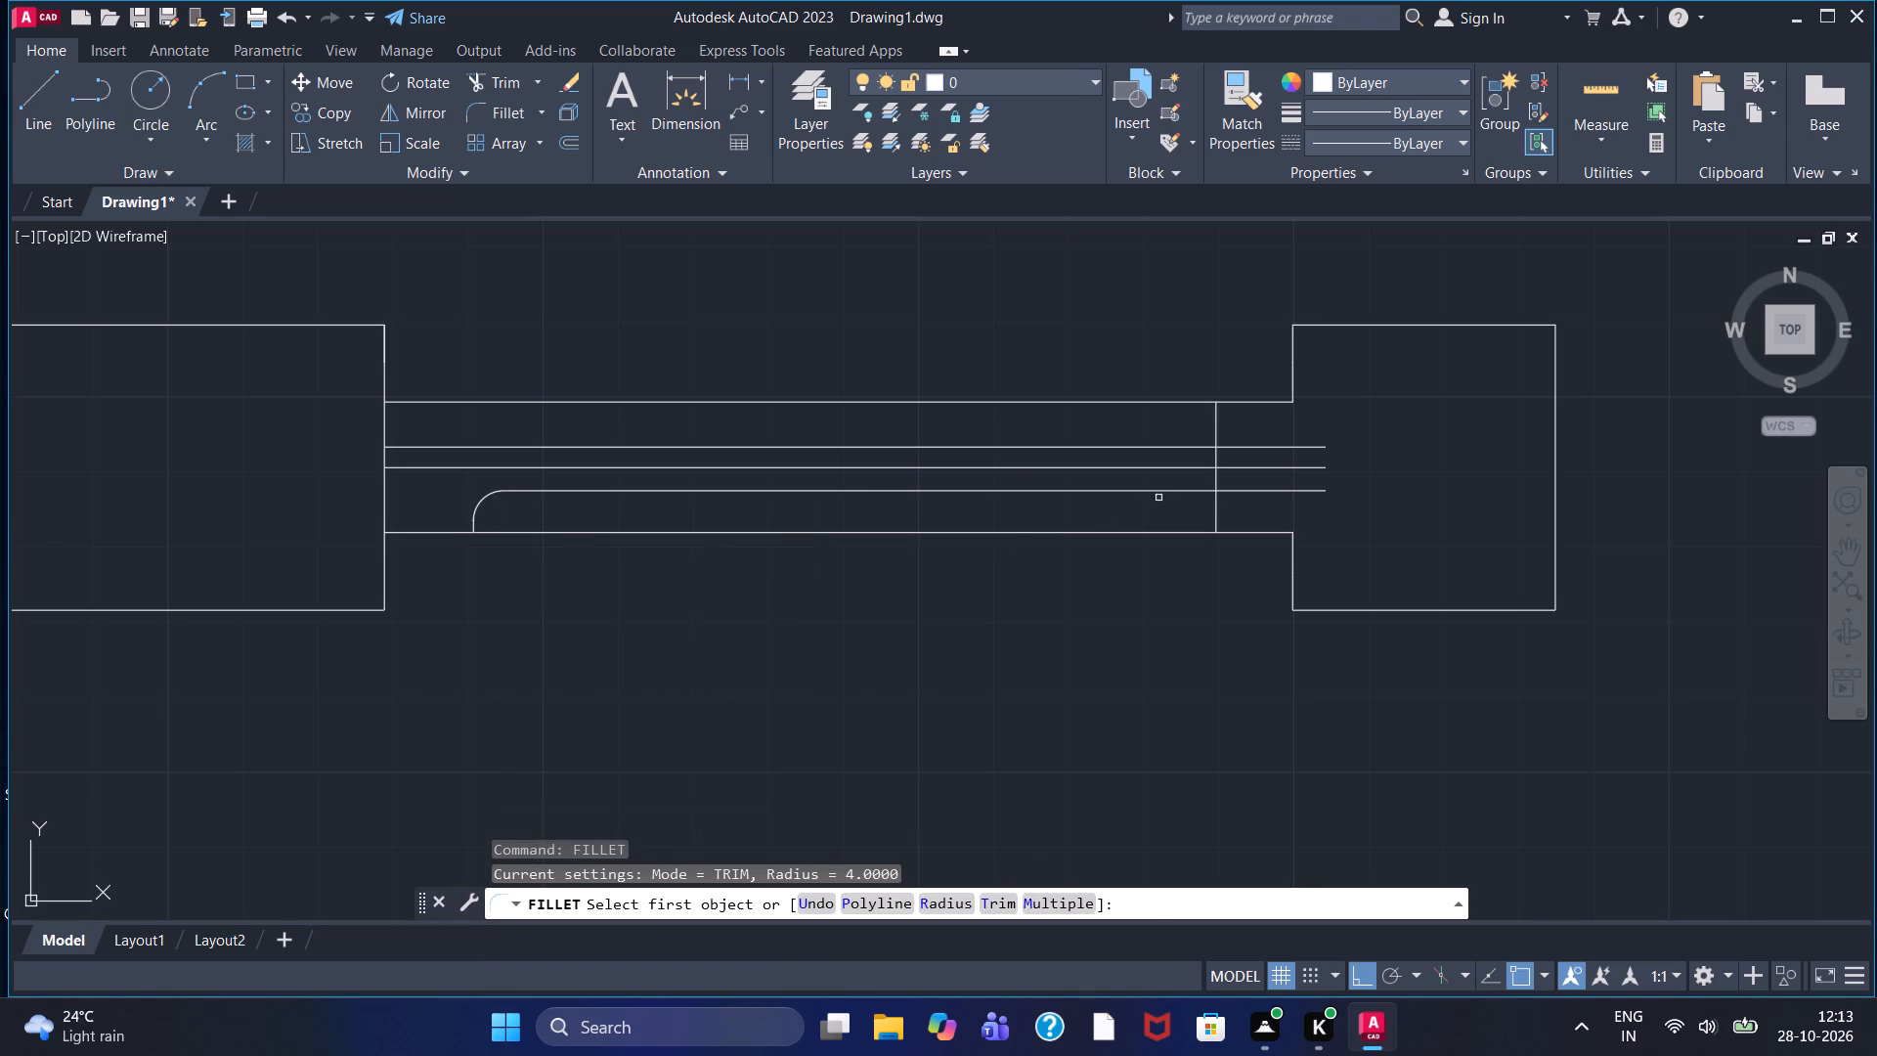
{"action": "left_click", "coordinate": [1169, 490]}
{"action": "left_click", "coordinate": [1214, 511]}
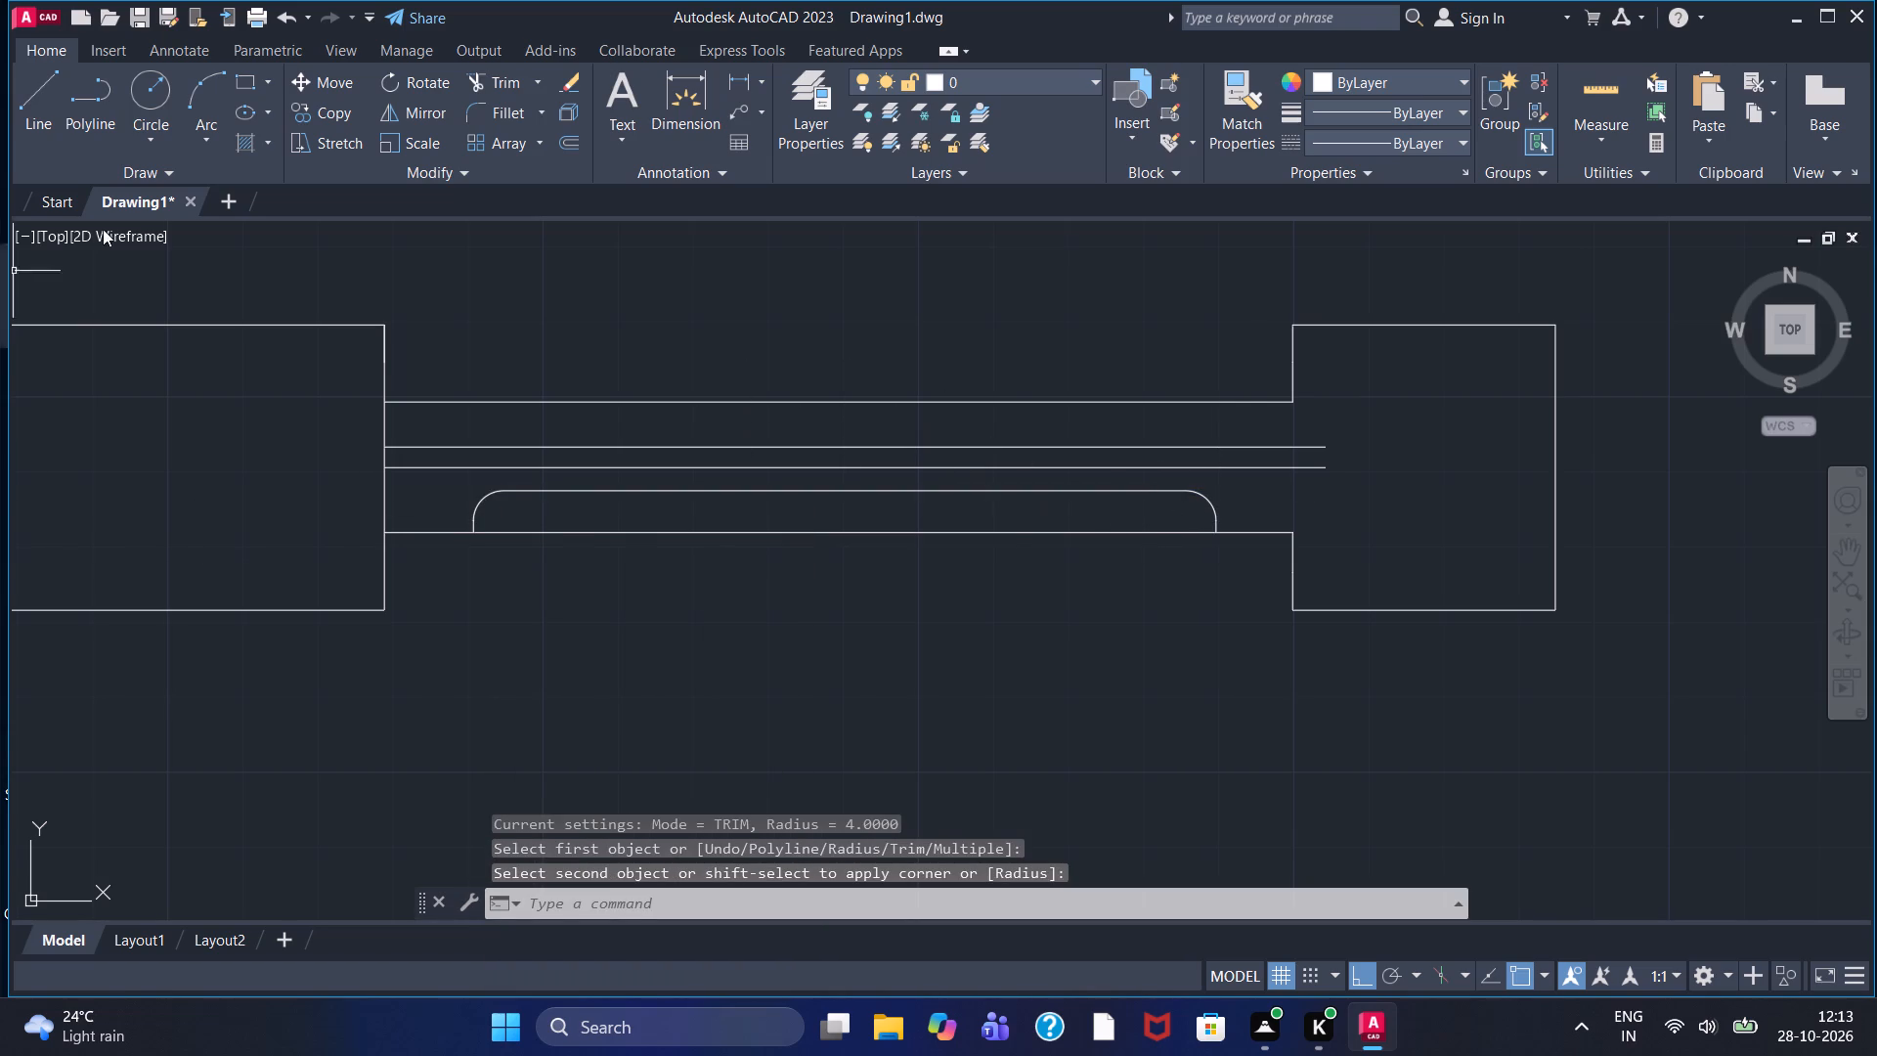
Draw two vertical lines from the outer ends of the lower fillets up past the neck's top edge.
{"action": "left_click", "coordinate": [60, 97]}
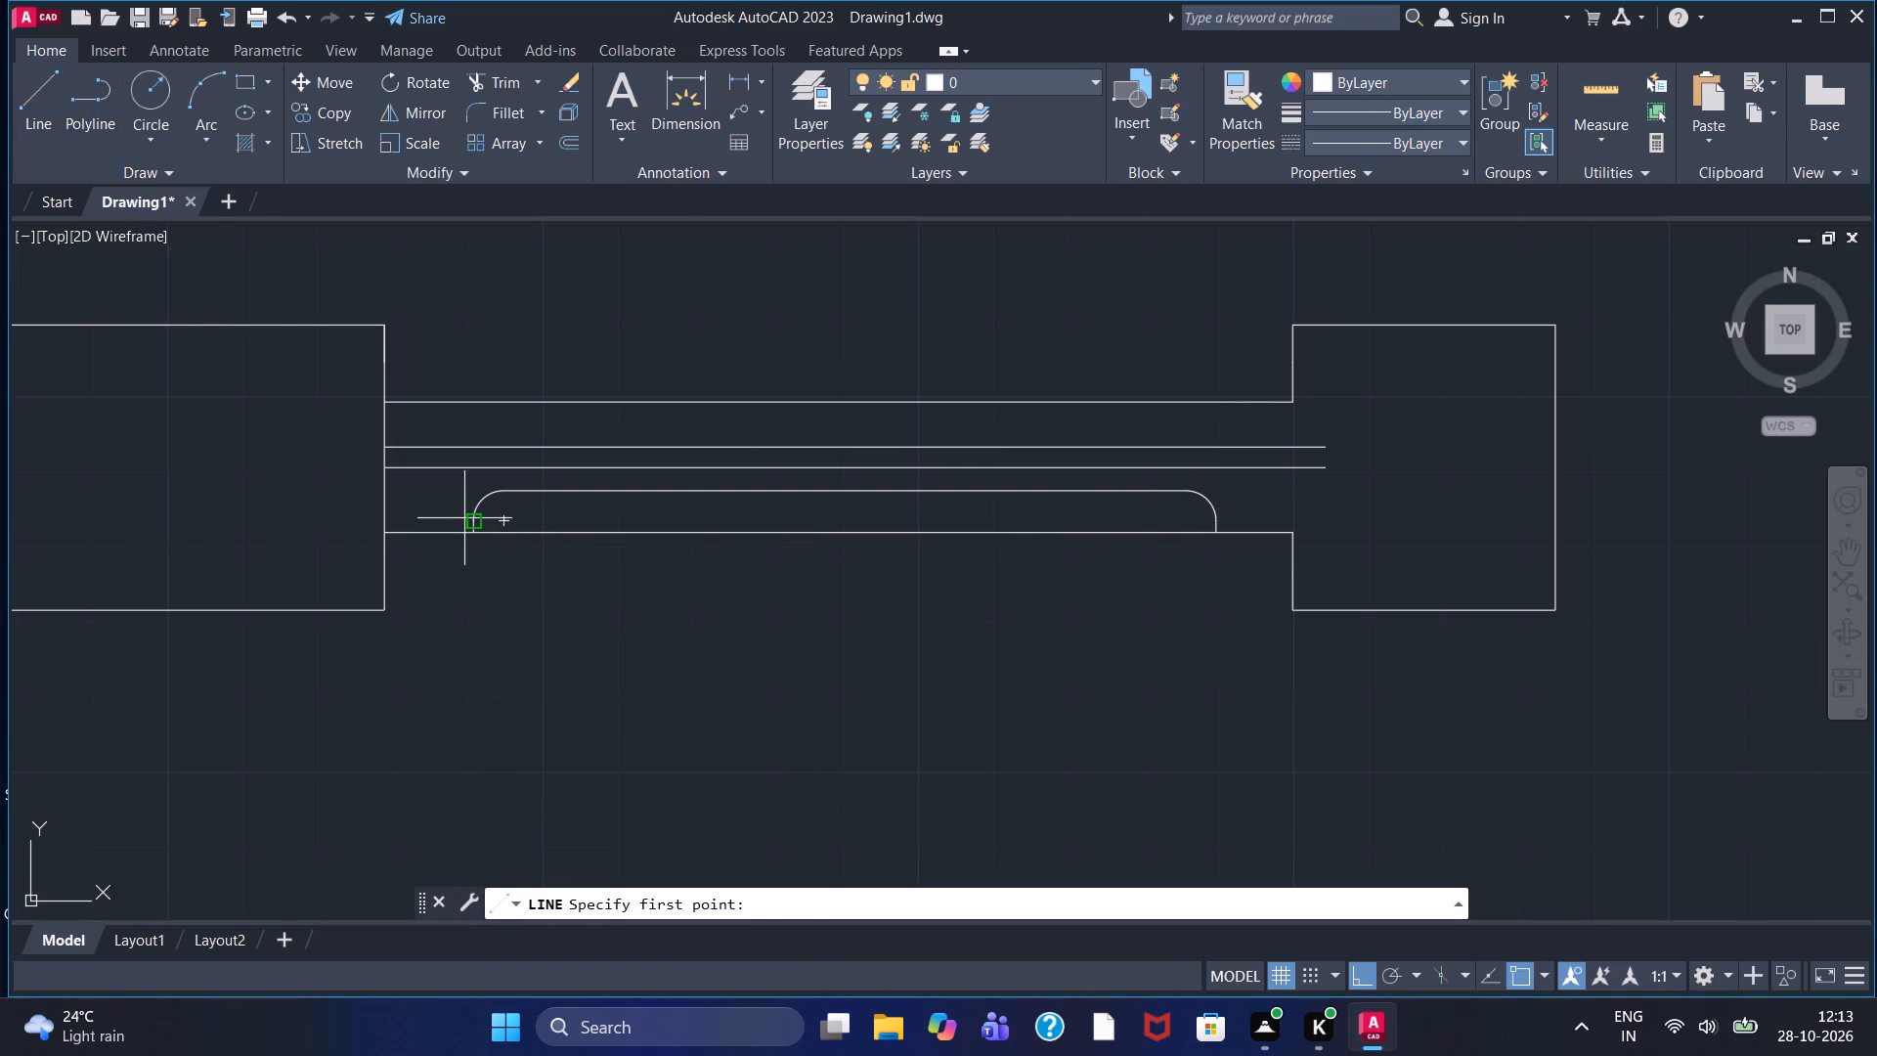
{"action": "left_click", "coordinate": [466, 511]}
{"action": "left_click", "coordinate": [503, 364]}
{"action": "right_click", "coordinate": [503, 364]}
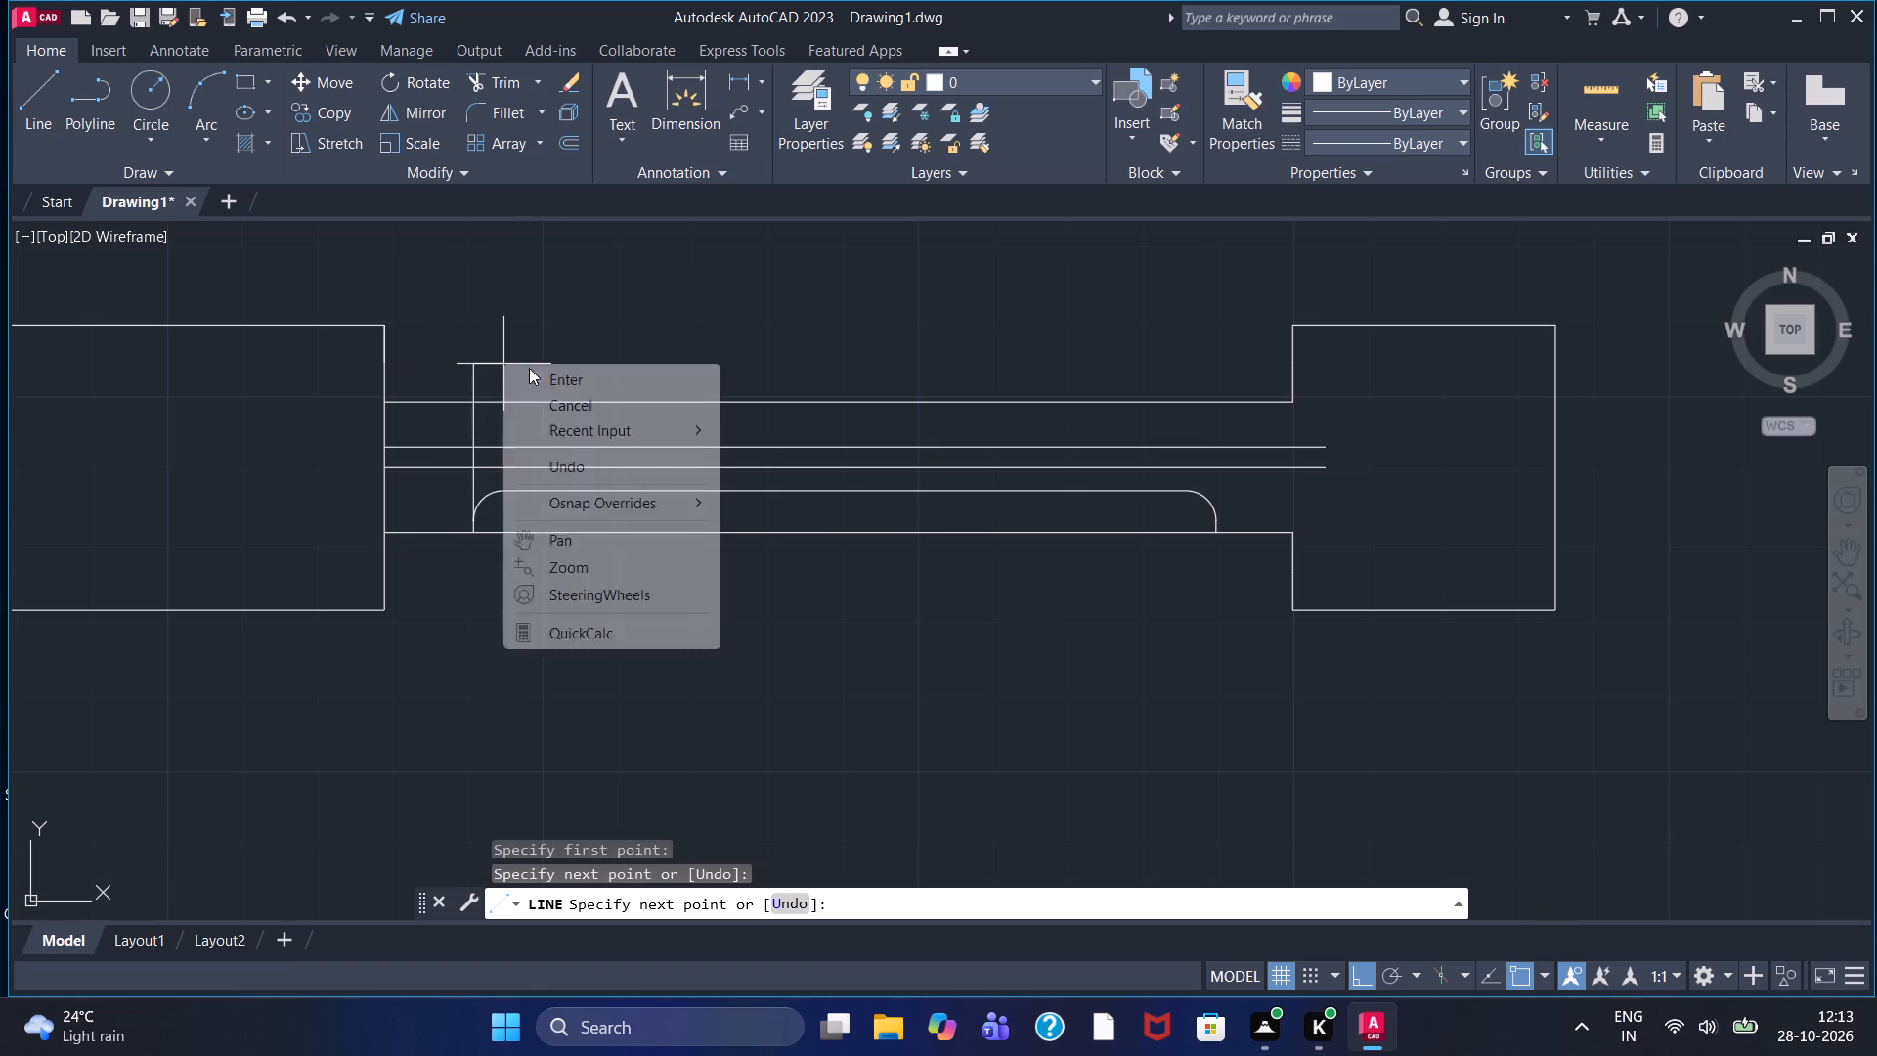
{"action": "left_click", "coordinate": [541, 374]}
{"action": "left_click", "coordinate": [31, 121]}
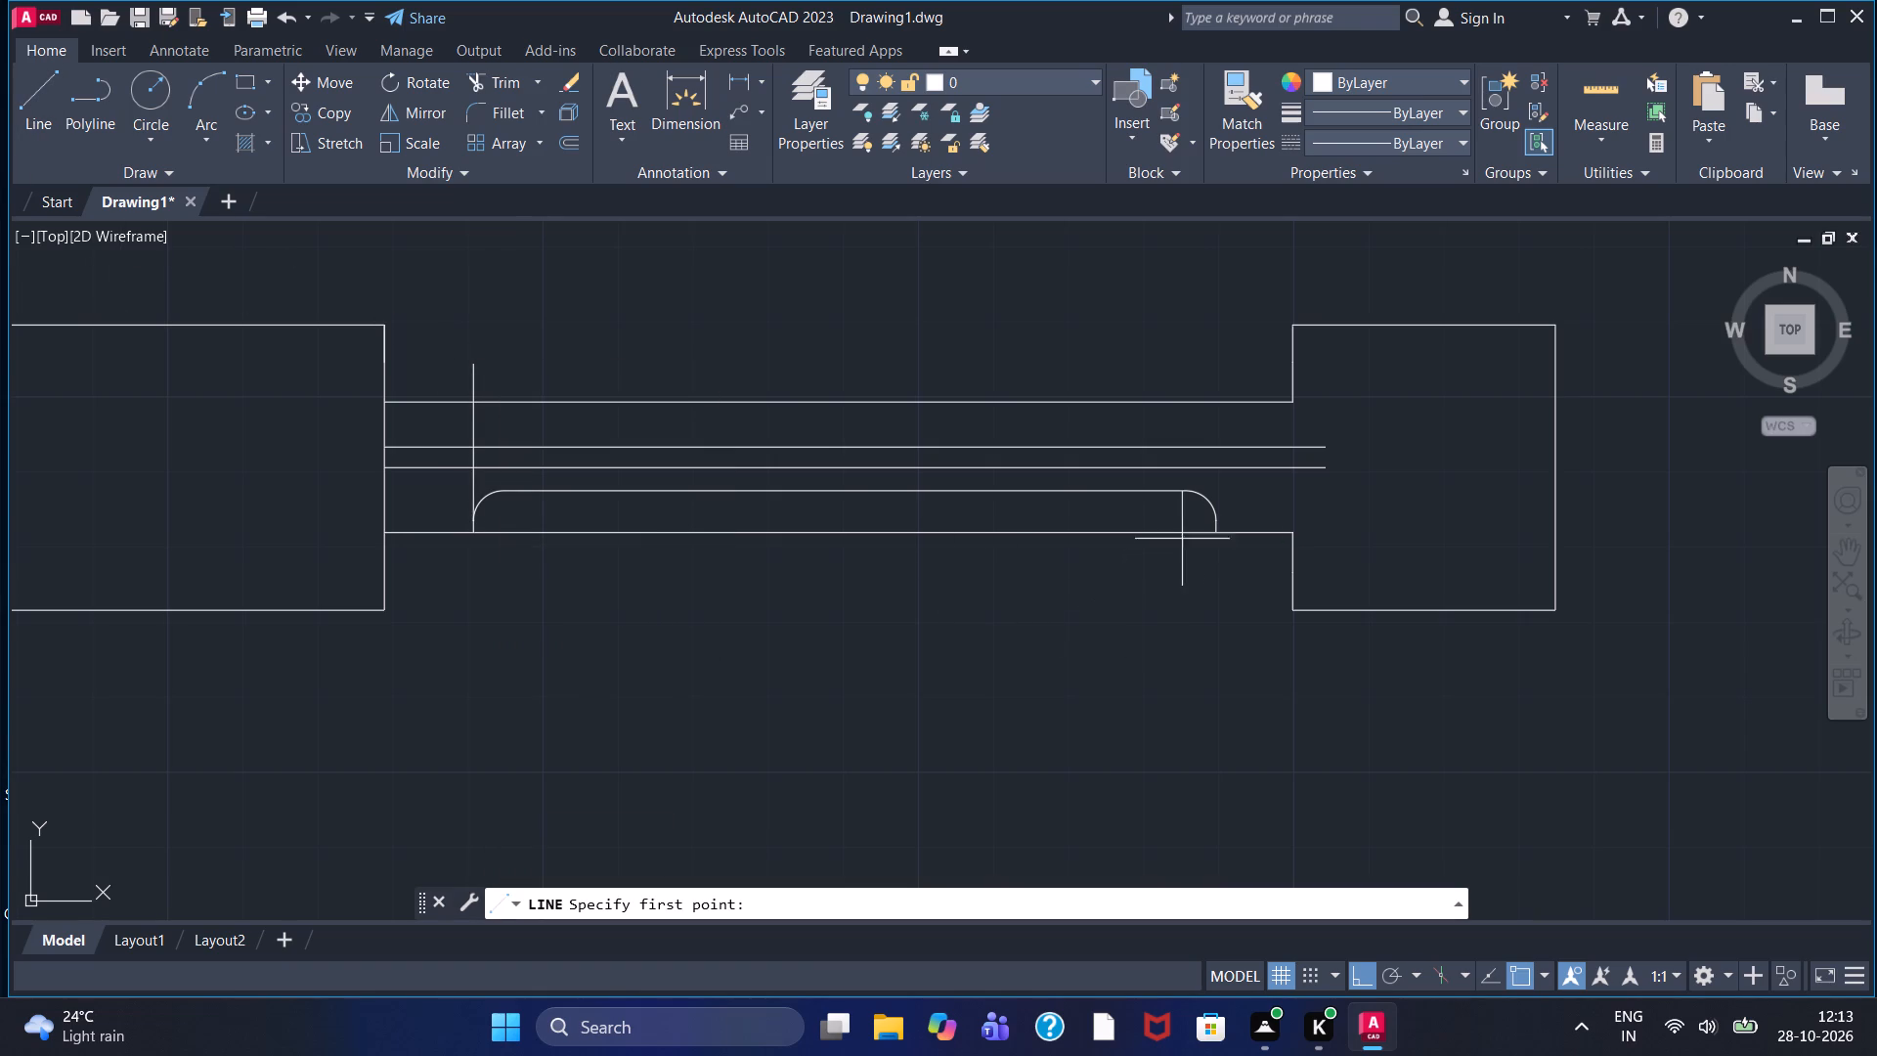
{"action": "left_click", "coordinate": [1216, 512]}
{"action": "left_click", "coordinate": [1158, 335]}
{"action": "right_click", "coordinate": [1158, 335]}
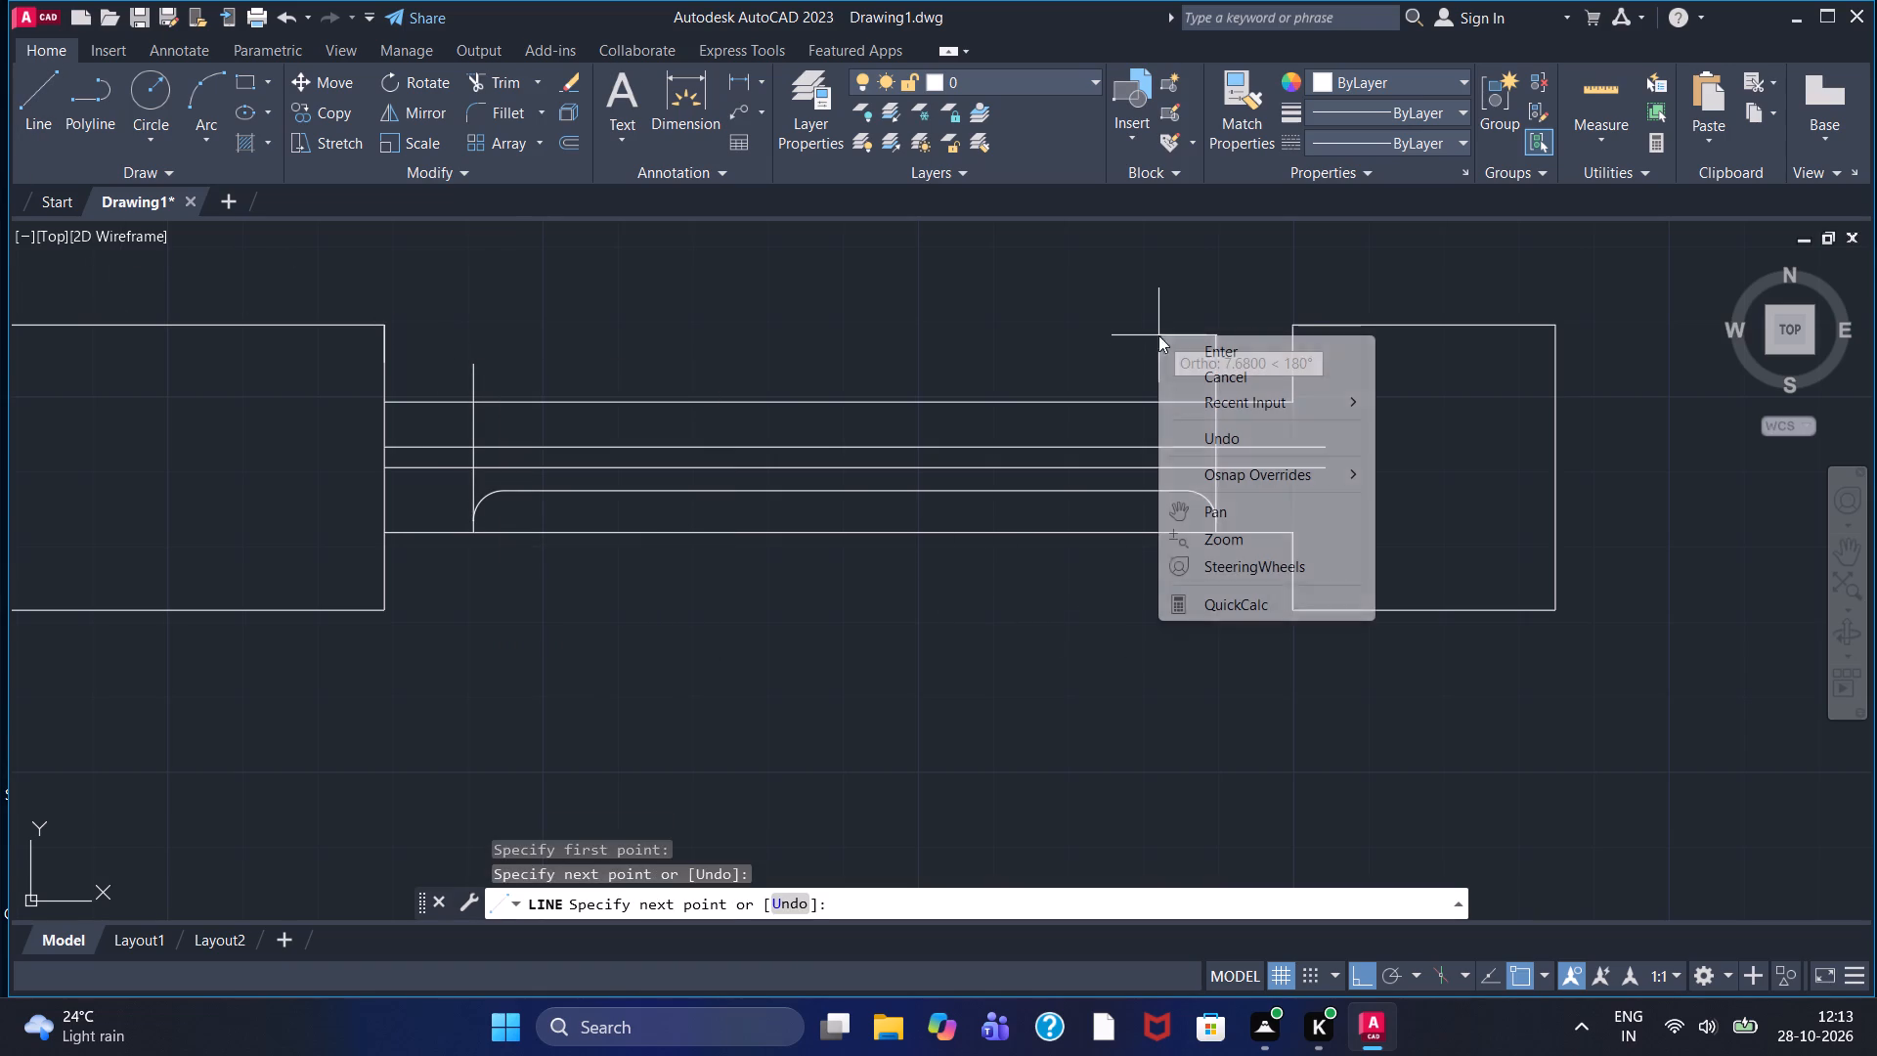
{"action": "left_click", "coordinate": [1197, 348]}
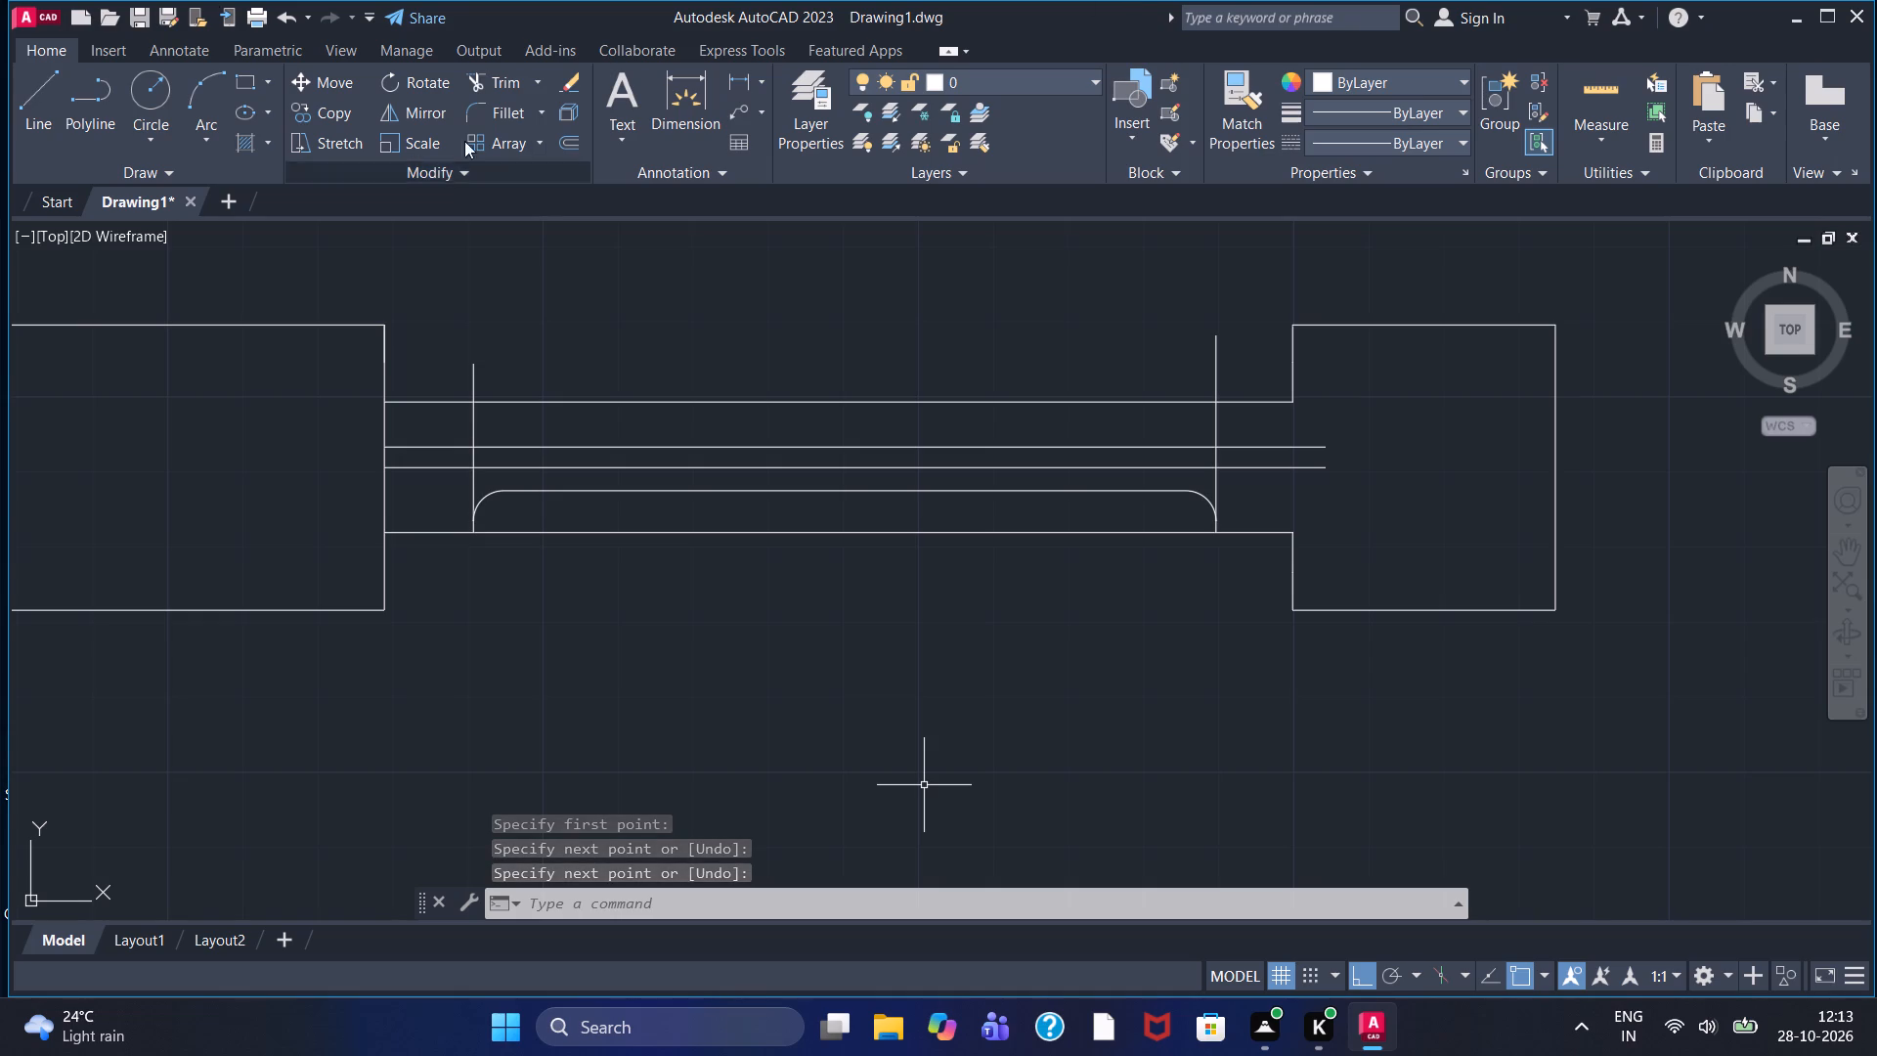
Fillet the upper inner line with both new vertical lines at radius 4, rounding the corners towards the neck's top edge.
{"action": "left_click", "coordinate": [474, 114]}
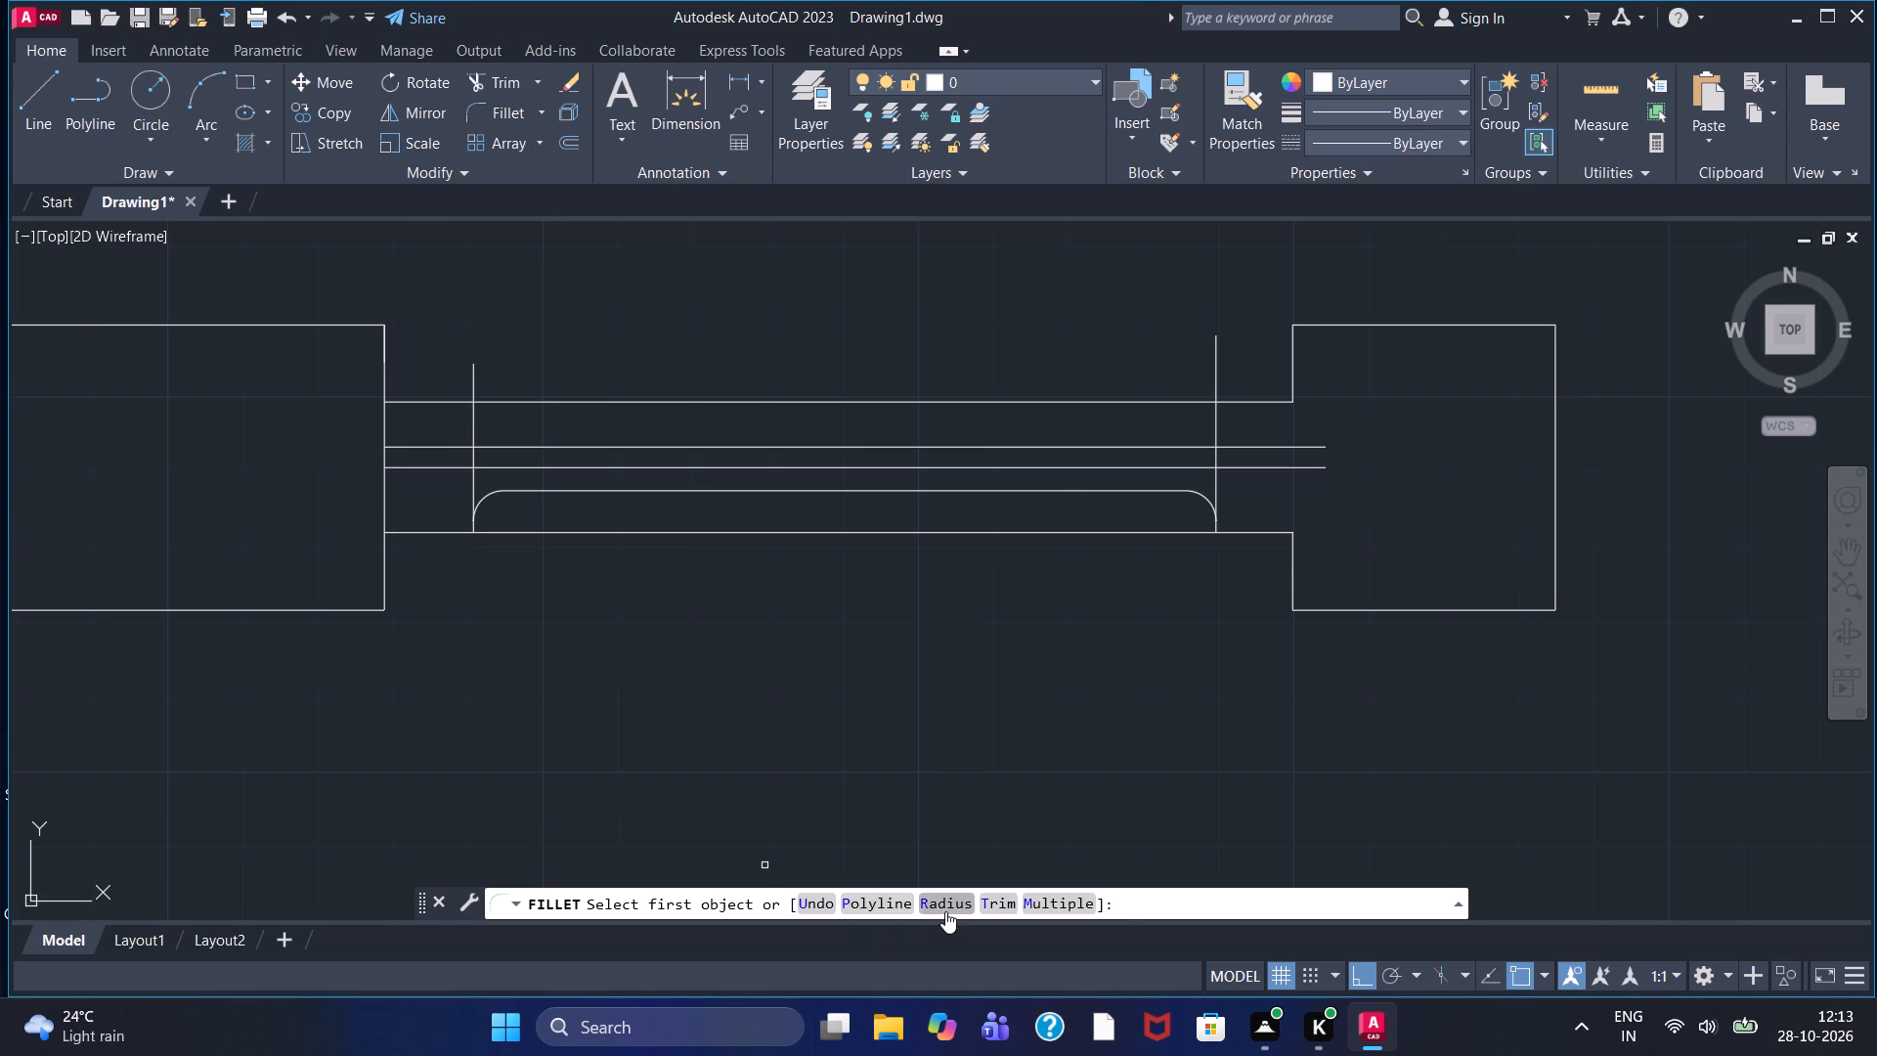
{"action": "left_click", "coordinate": [948, 910]}
{"action": "key", "text": "4"}
{"action": "key", "text": "Return"}
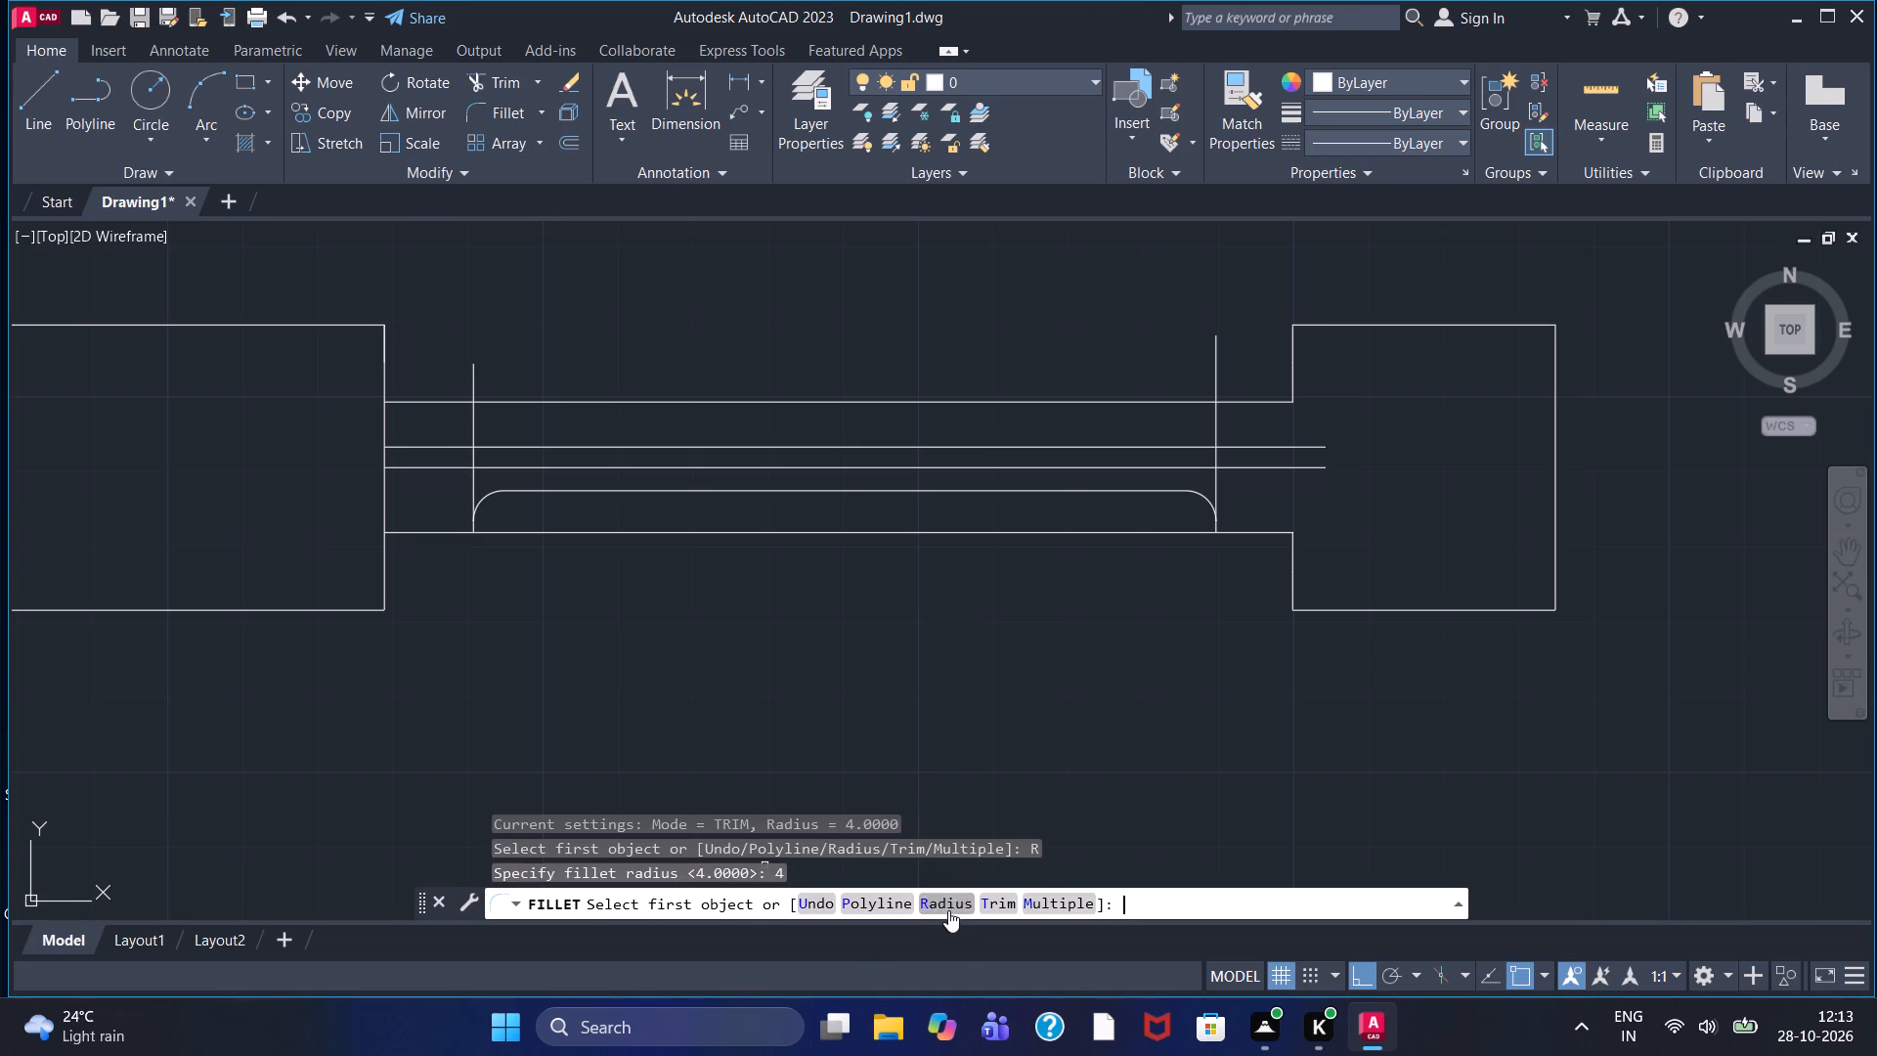
{"action": "left_click", "coordinate": [1194, 447]}
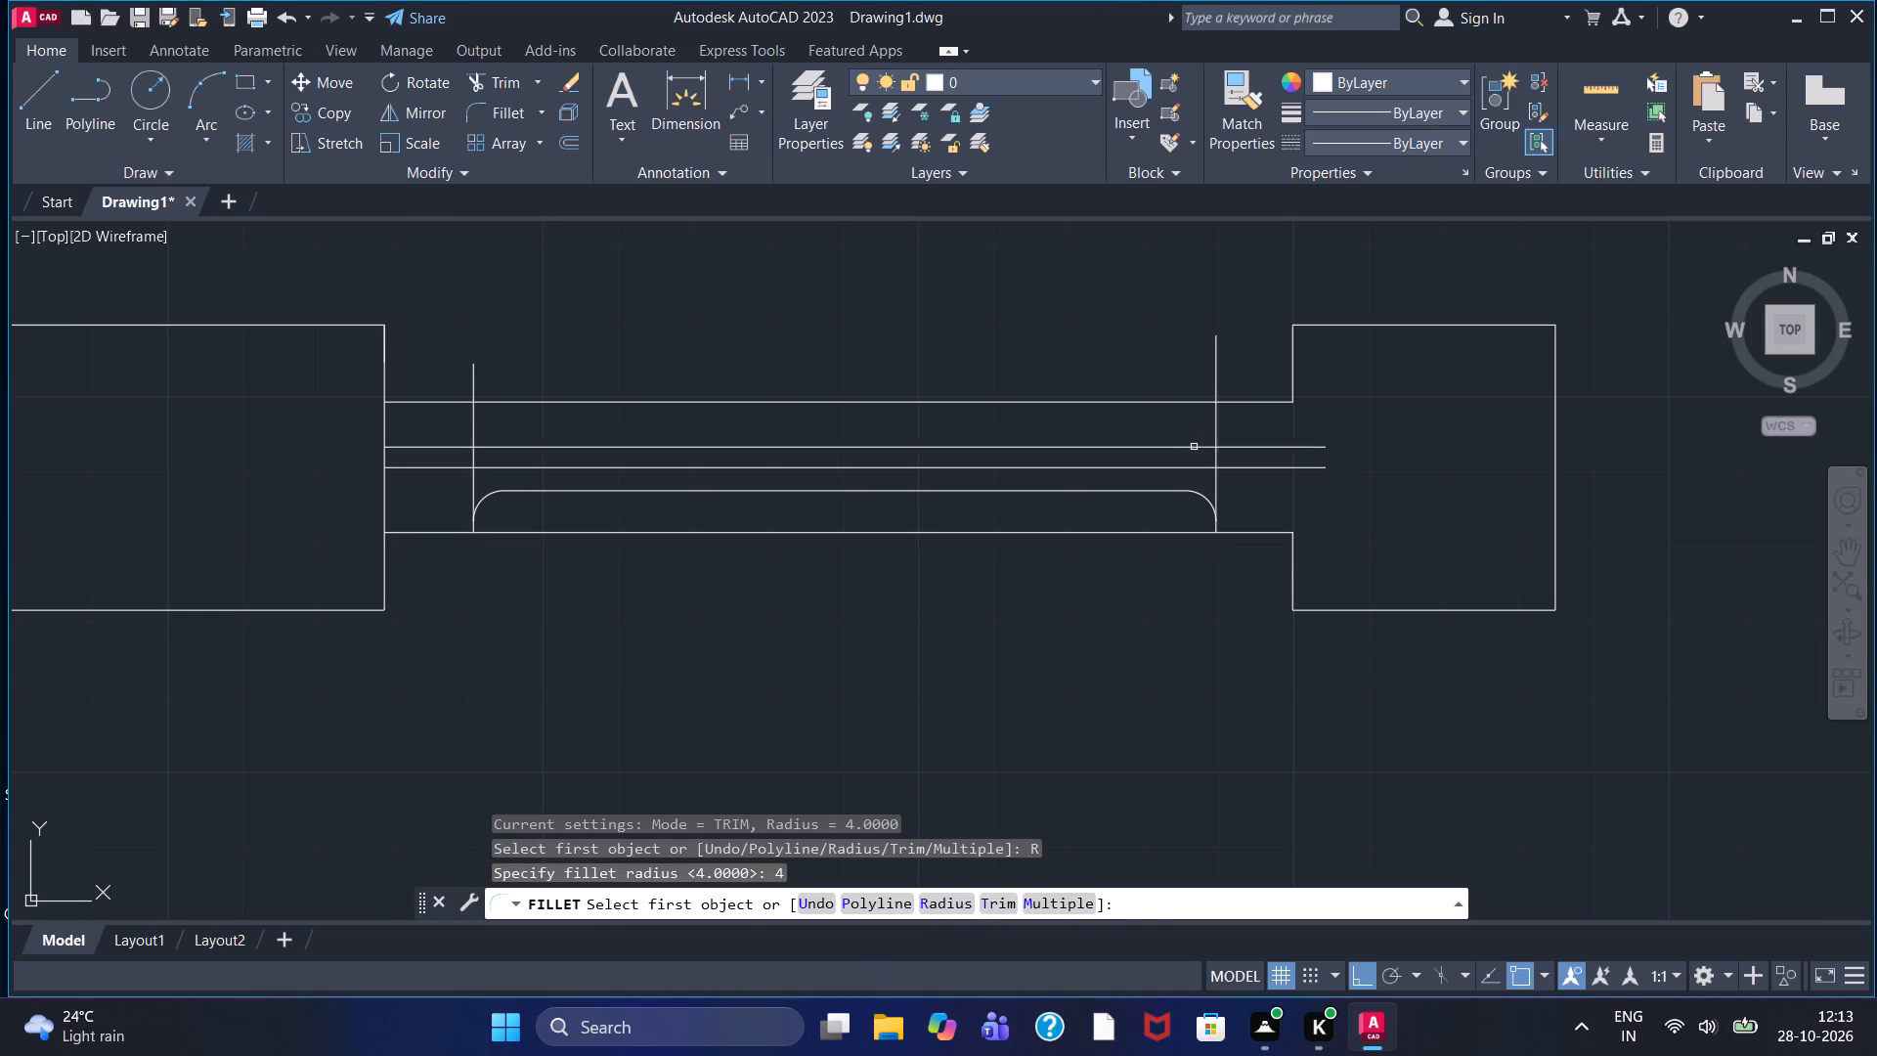
{"action": "left_click", "coordinate": [1214, 438]}
{"action": "right_click", "coordinate": [1214, 430]}
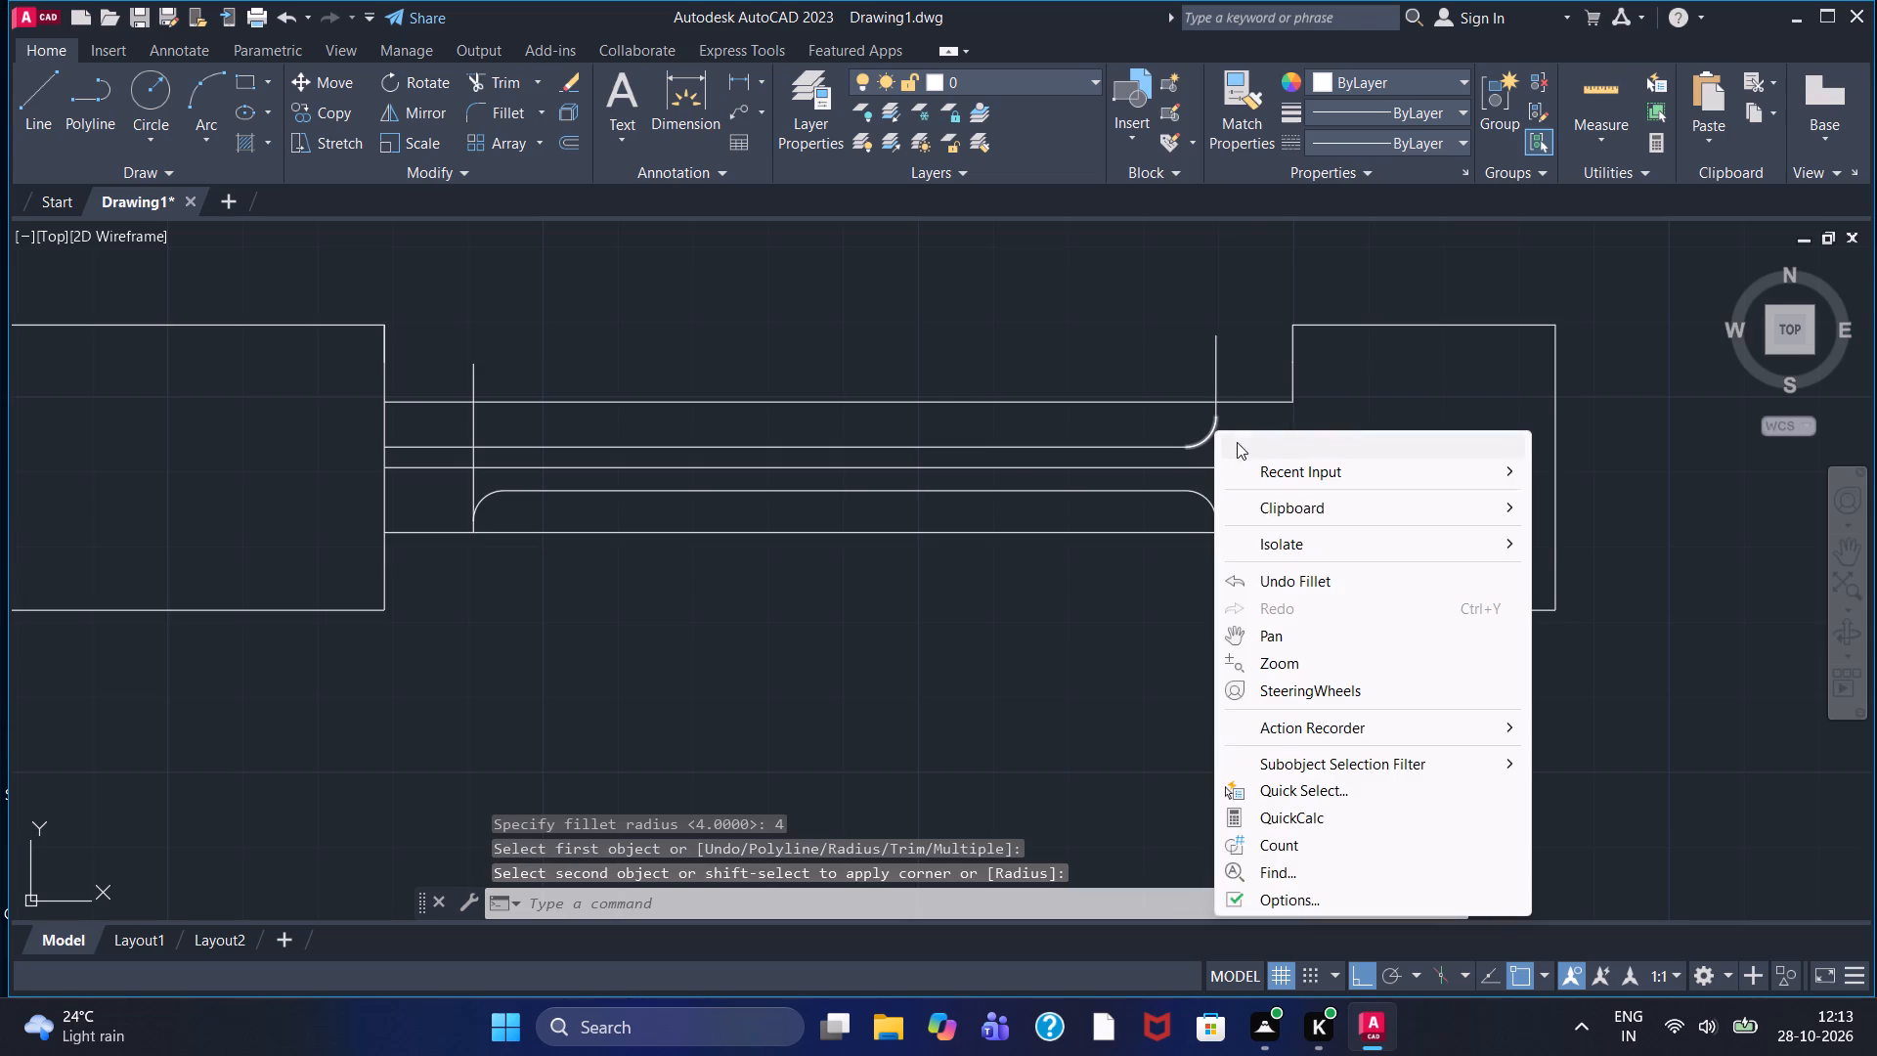
{"action": "left_click", "coordinate": [1237, 442]}
{"action": "left_click", "coordinate": [473, 420]}
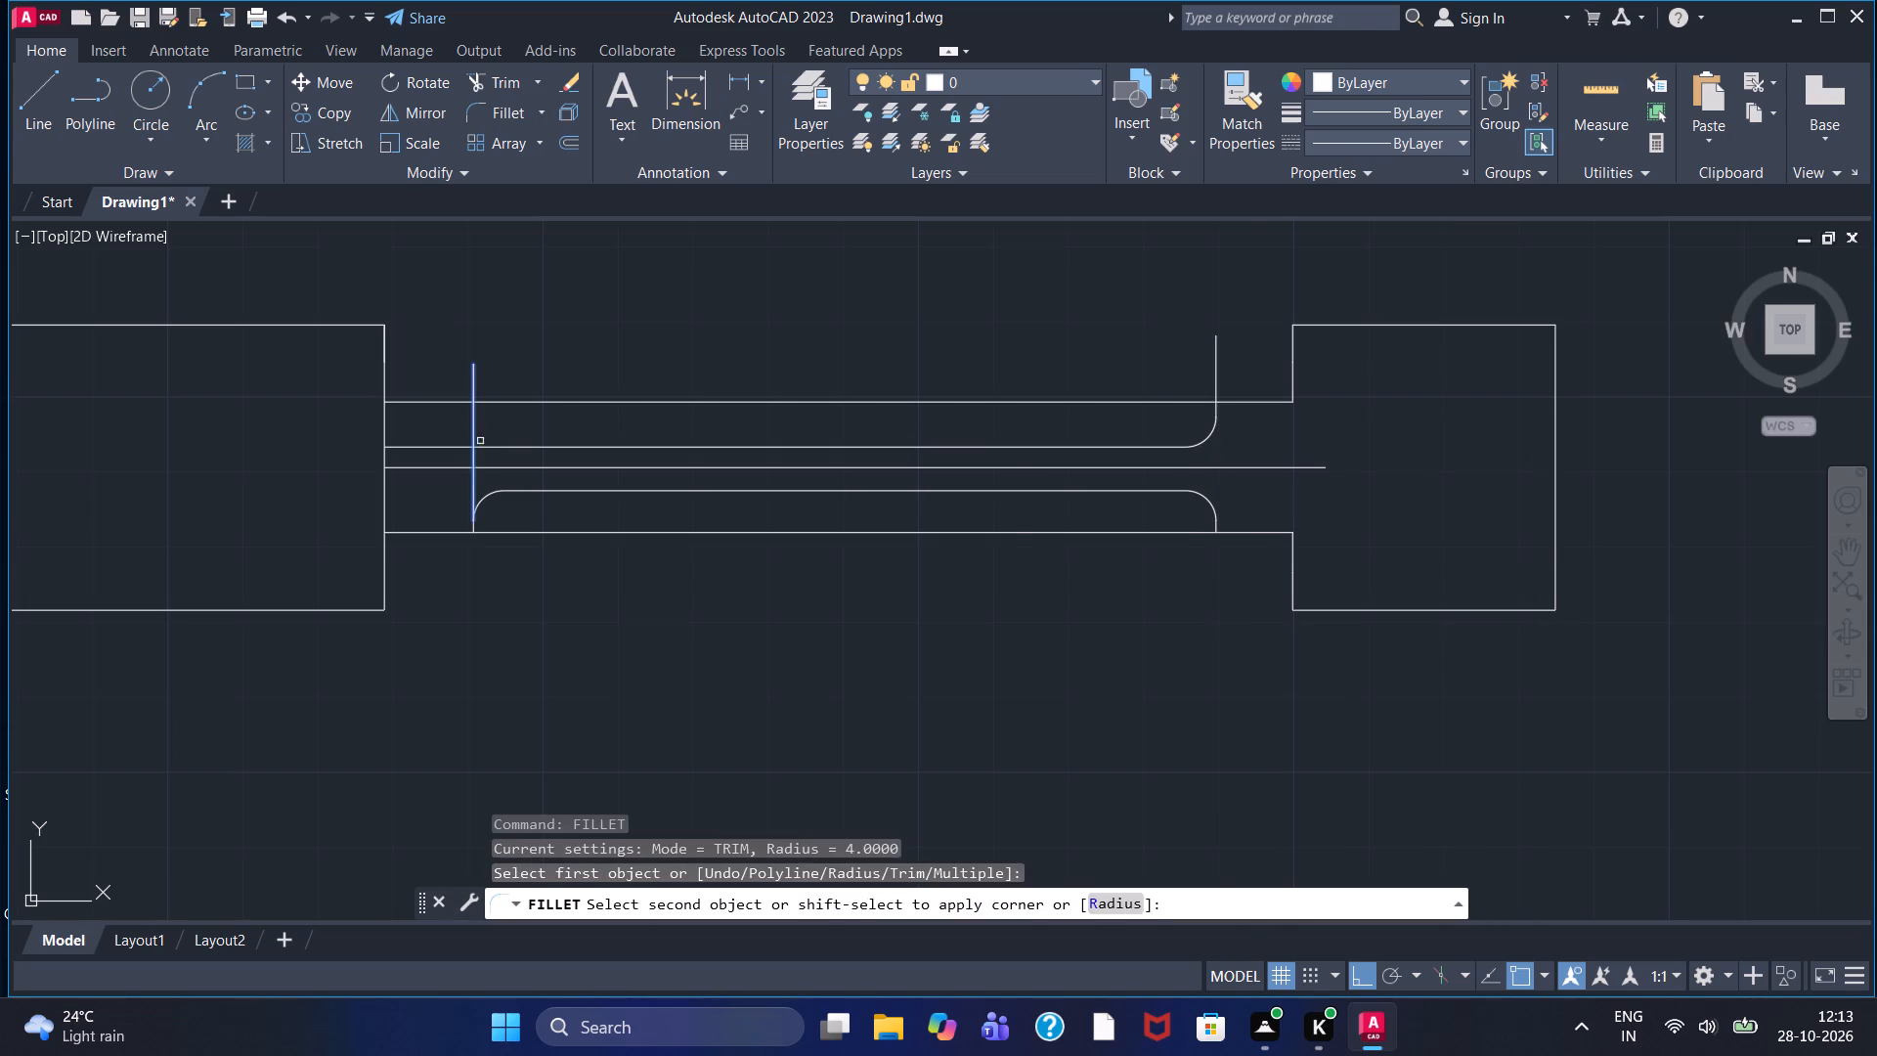
{"action": "left_click", "coordinate": [480, 448]}
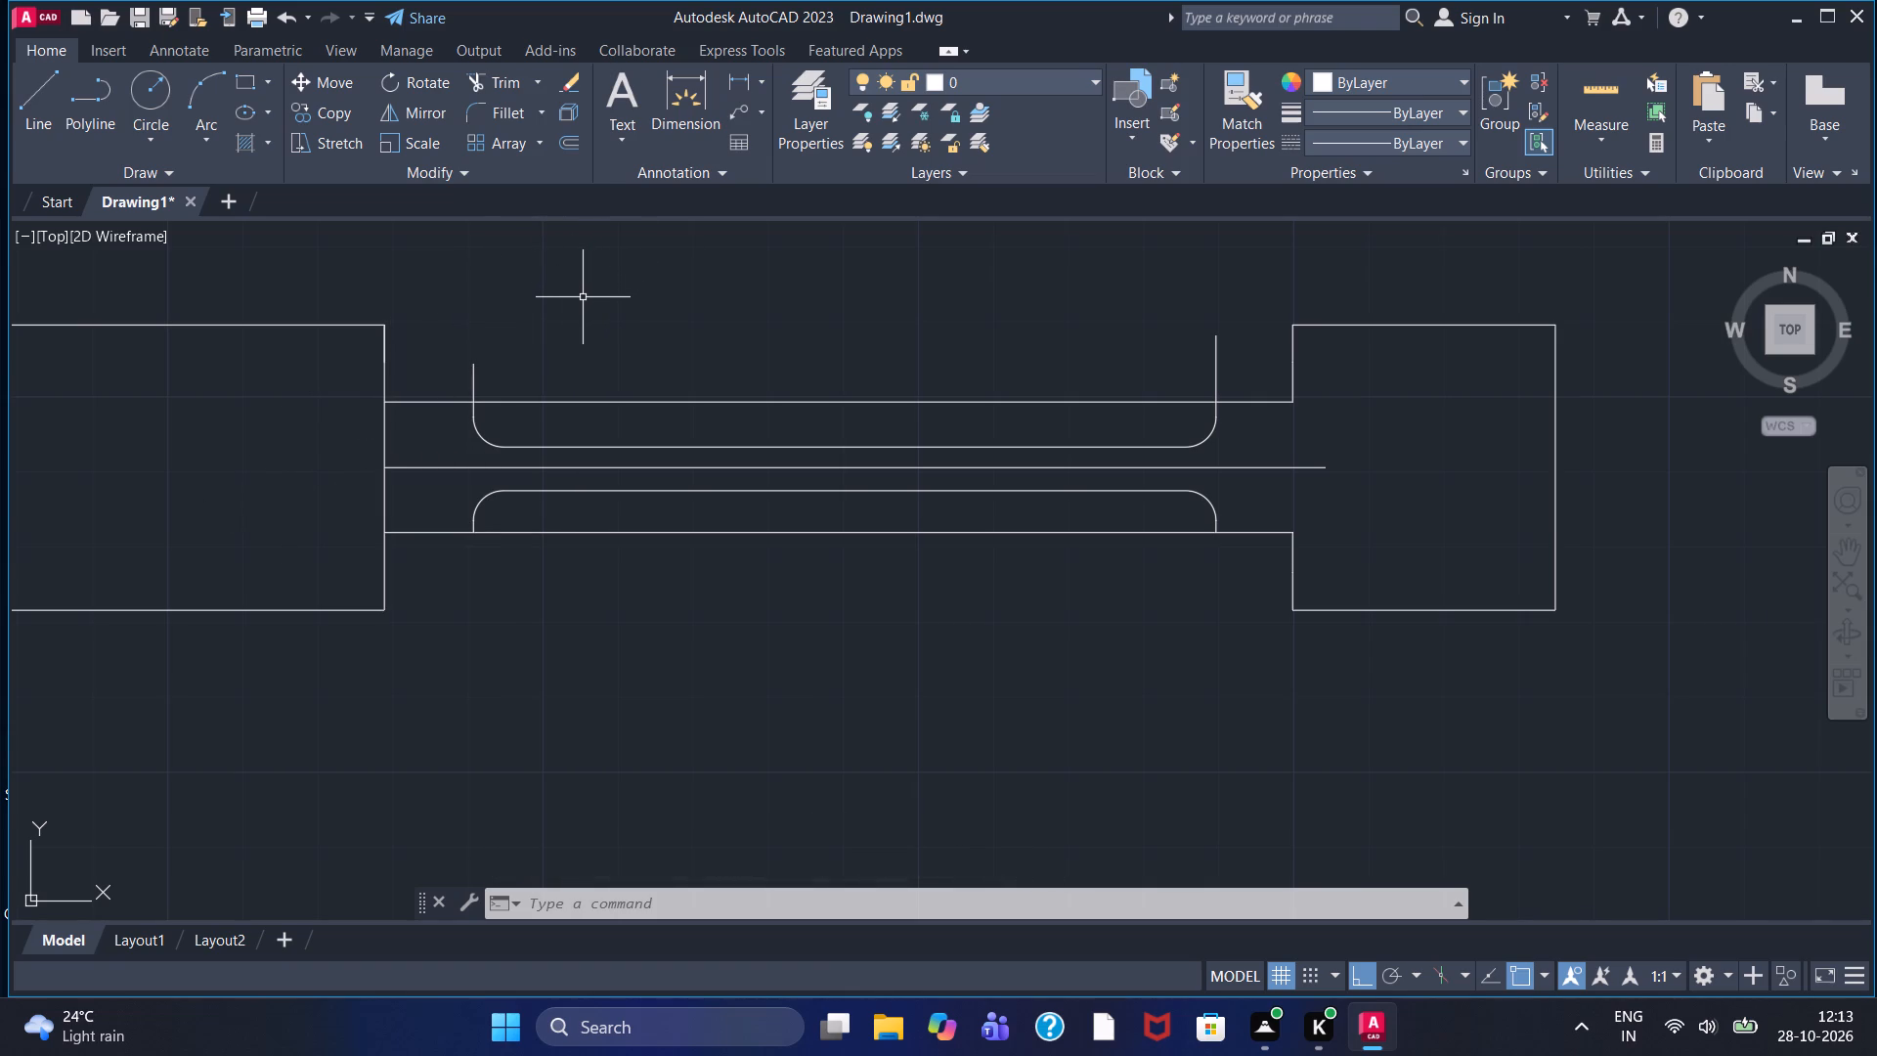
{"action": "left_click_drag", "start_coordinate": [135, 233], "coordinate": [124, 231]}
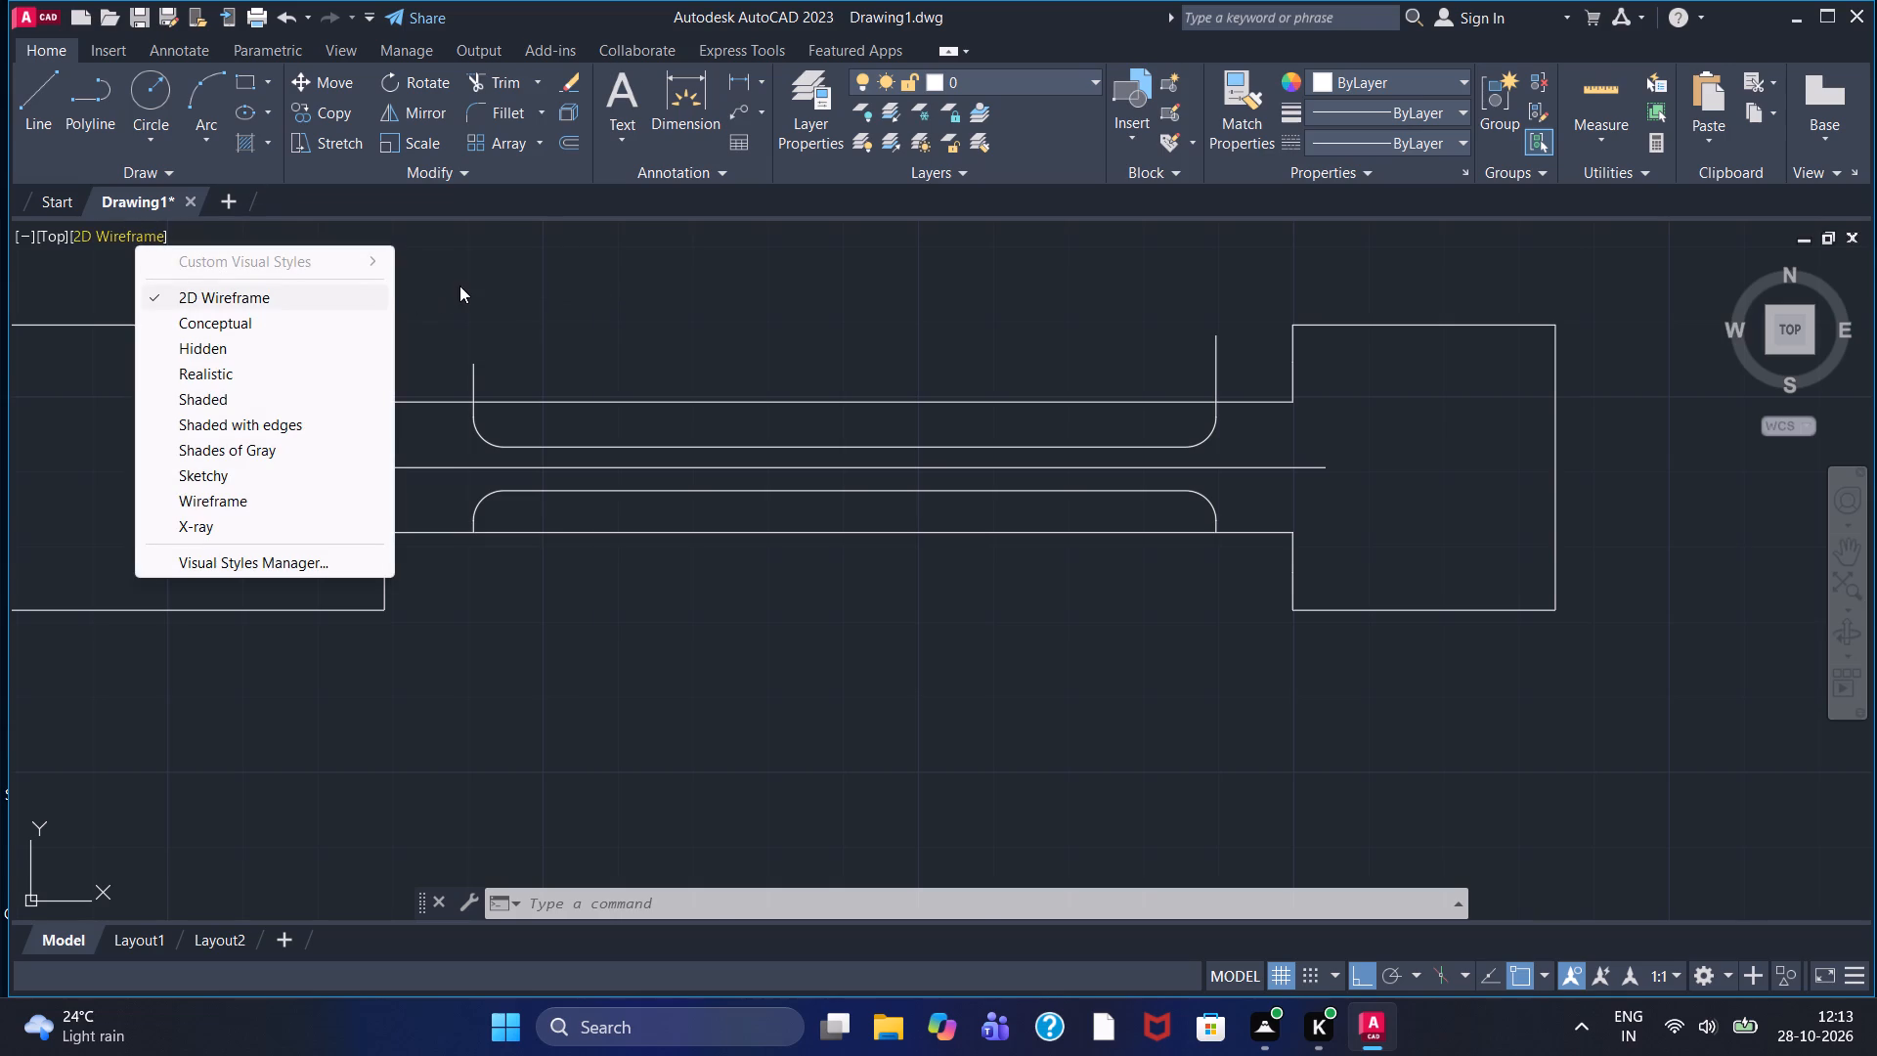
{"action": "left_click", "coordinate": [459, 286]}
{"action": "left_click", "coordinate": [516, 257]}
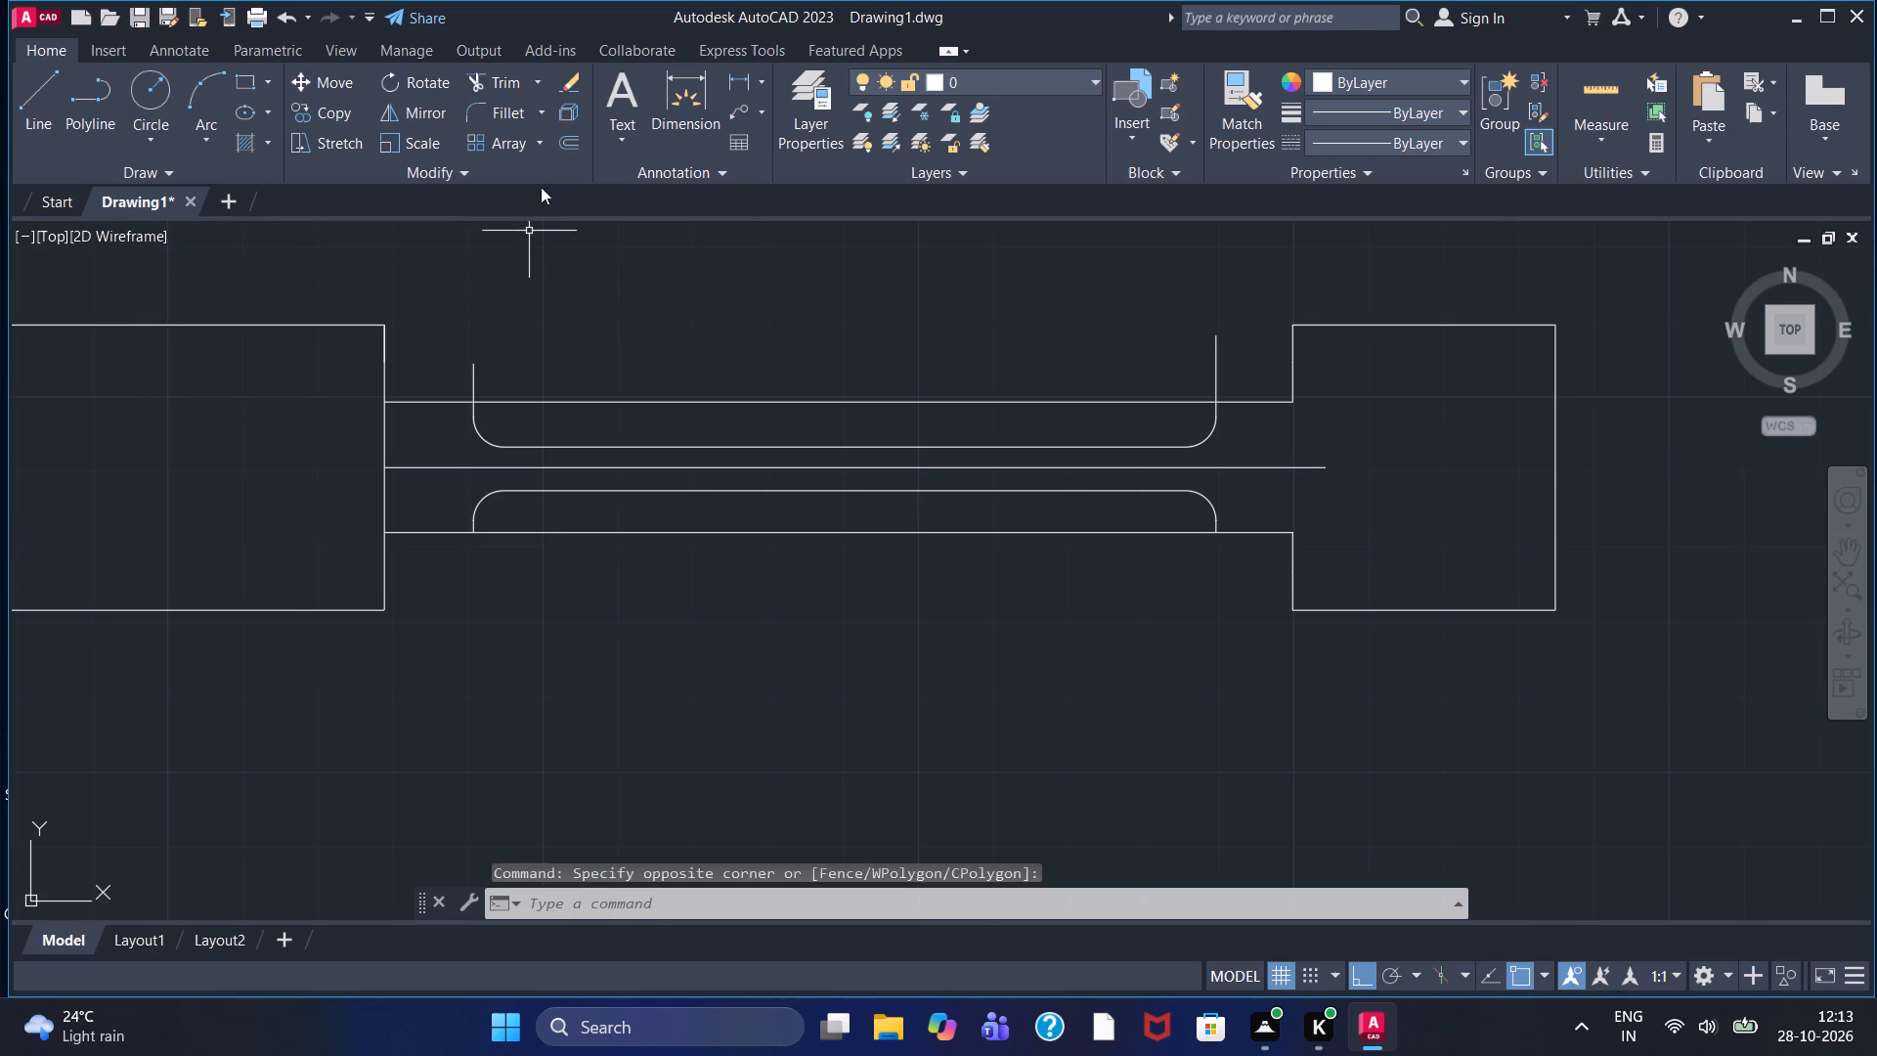
Fillet the neck's top edge with the inner vertical edges of both end blocks at radius 2.
{"action": "left_click", "coordinate": [485, 109]}
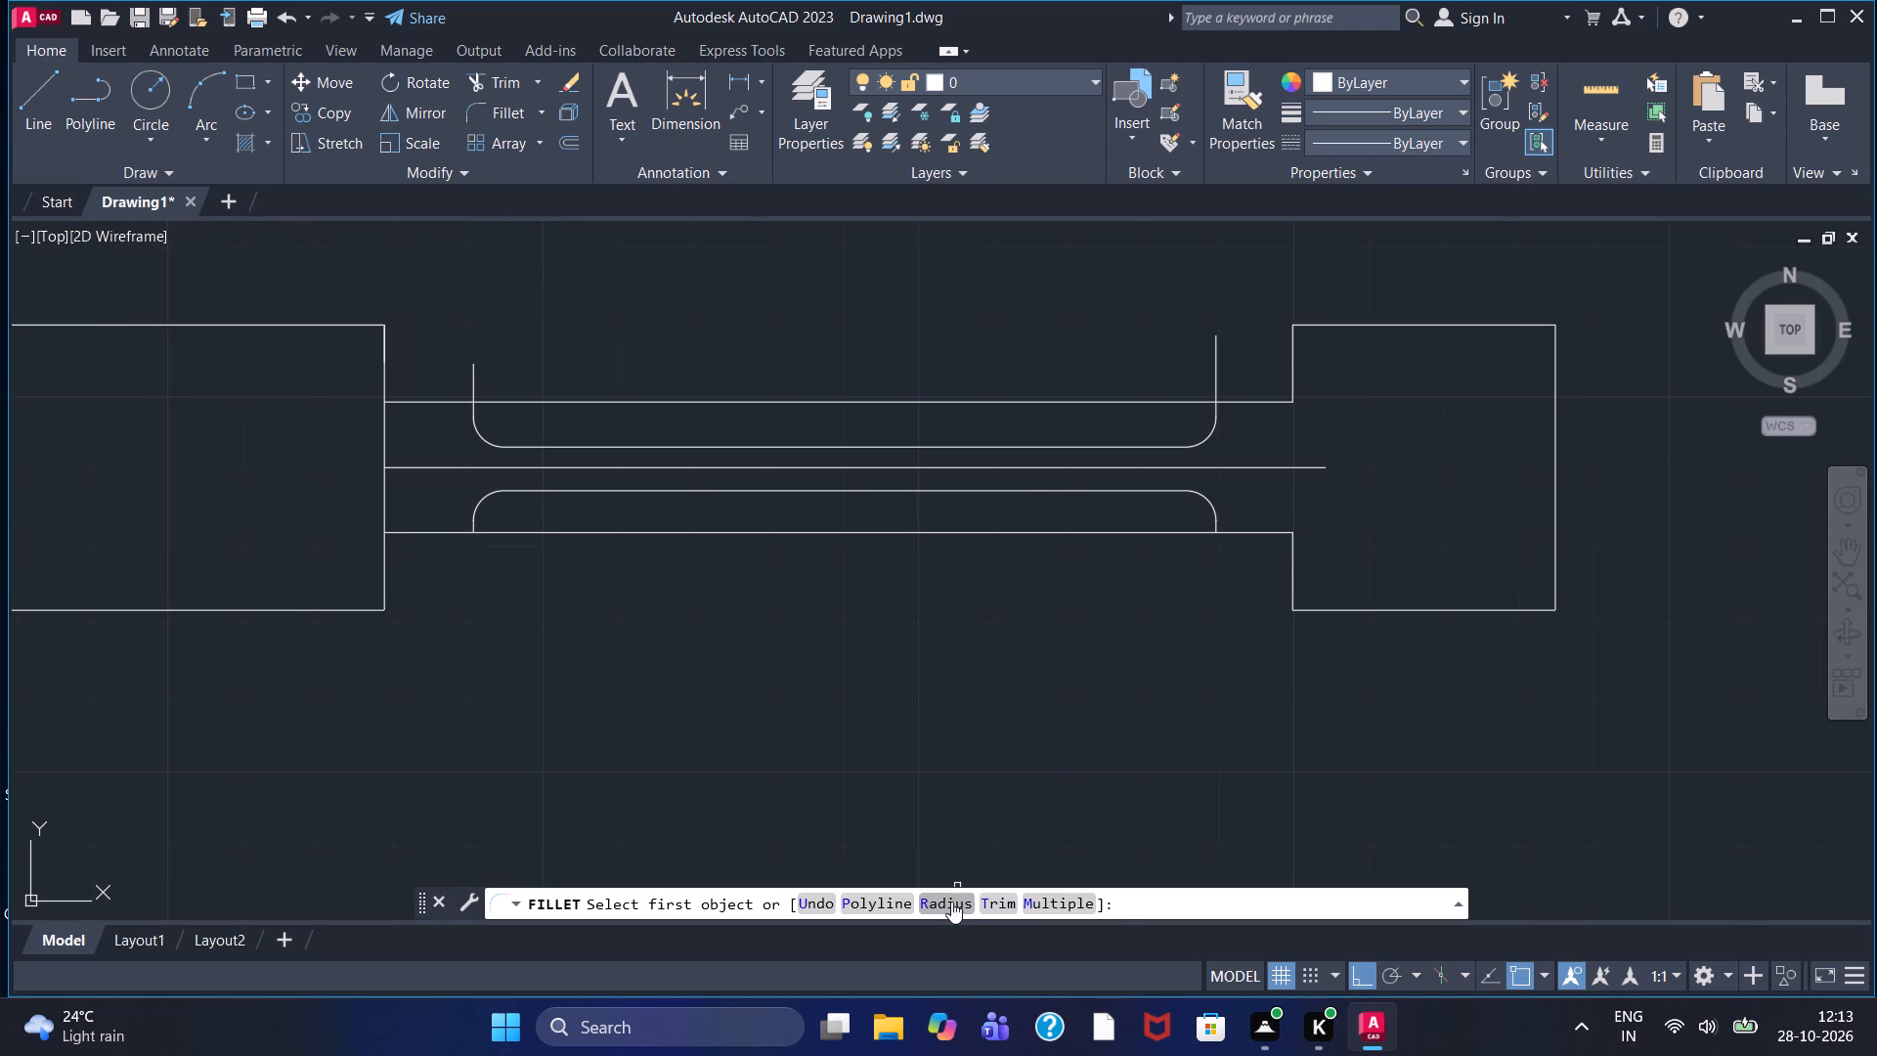
{"action": "left_click", "coordinate": [951, 902]}
{"action": "key", "text": "2"}
{"action": "key", "text": "Return"}
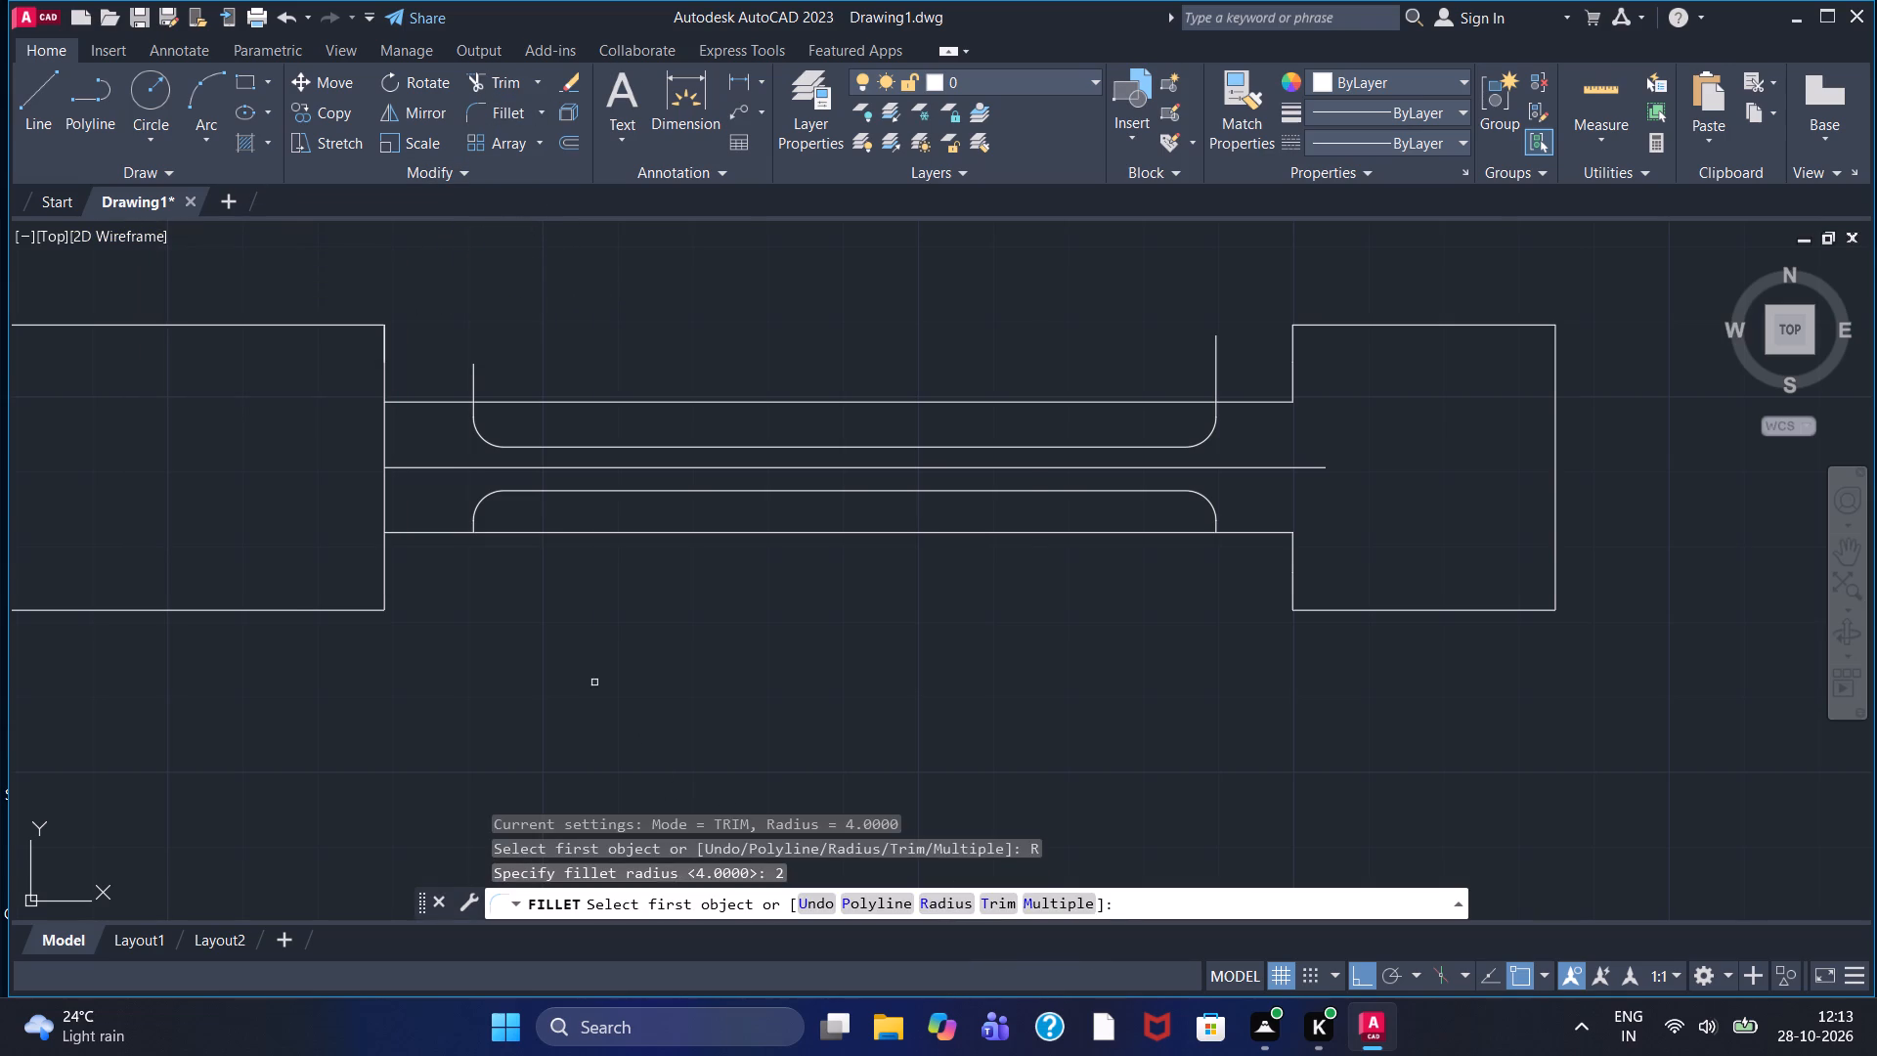
{"action": "left_click", "coordinate": [382, 388]}
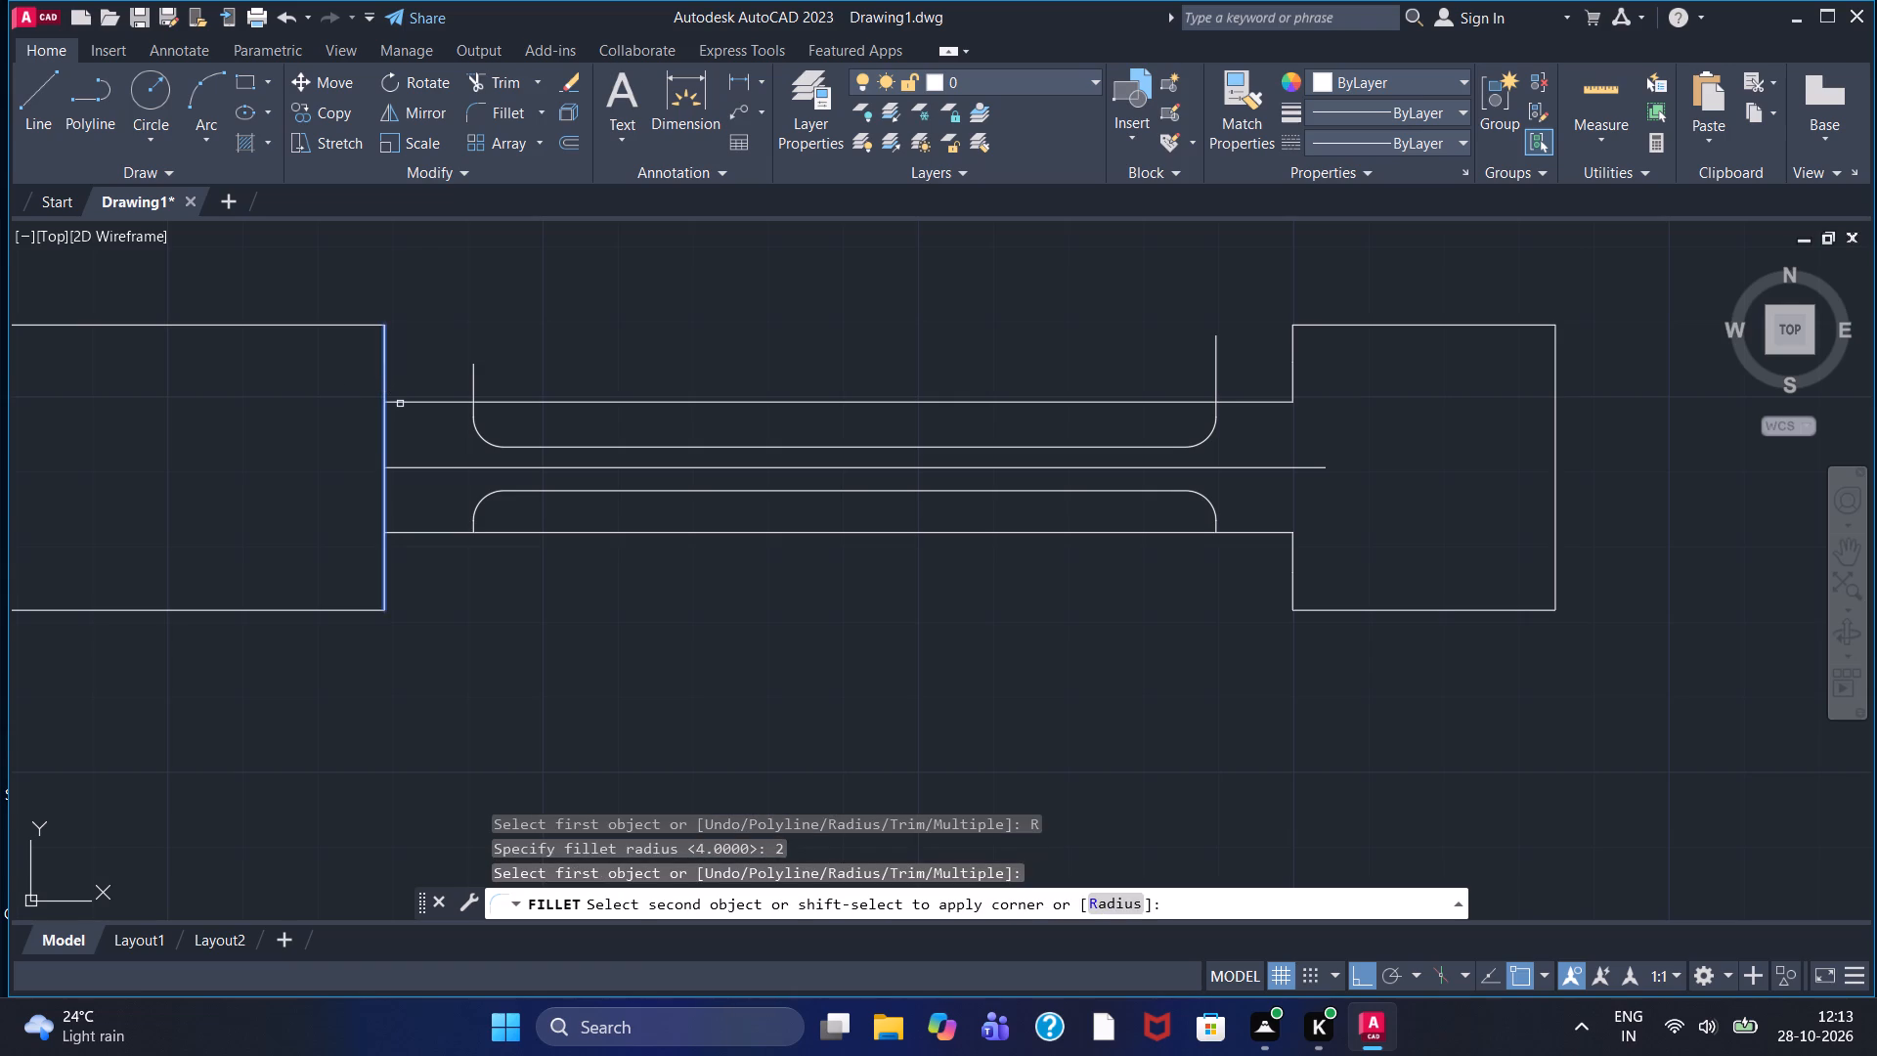
{"action": "left_click", "coordinate": [400, 404]}
{"action": "right_click", "coordinate": [400, 404]}
{"action": "left_click", "coordinate": [434, 423]}
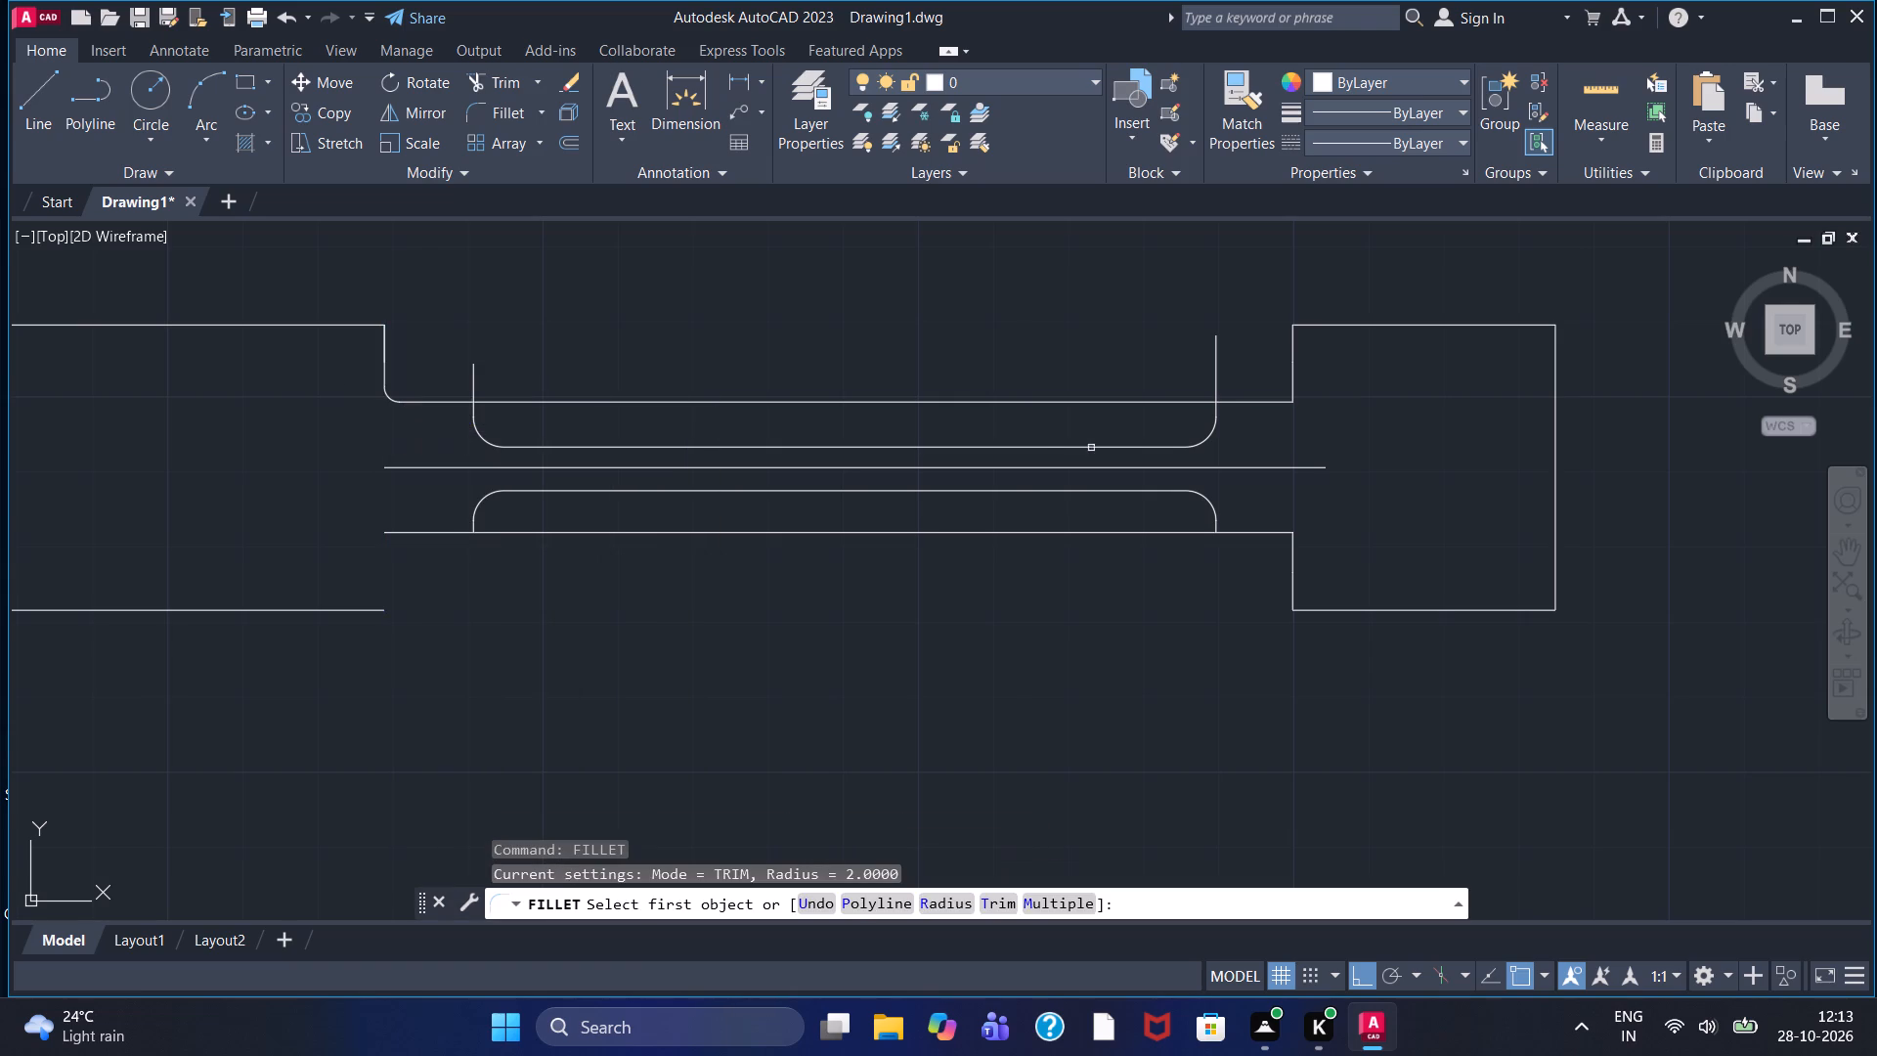
{"action": "left_click", "coordinate": [1261, 399]}
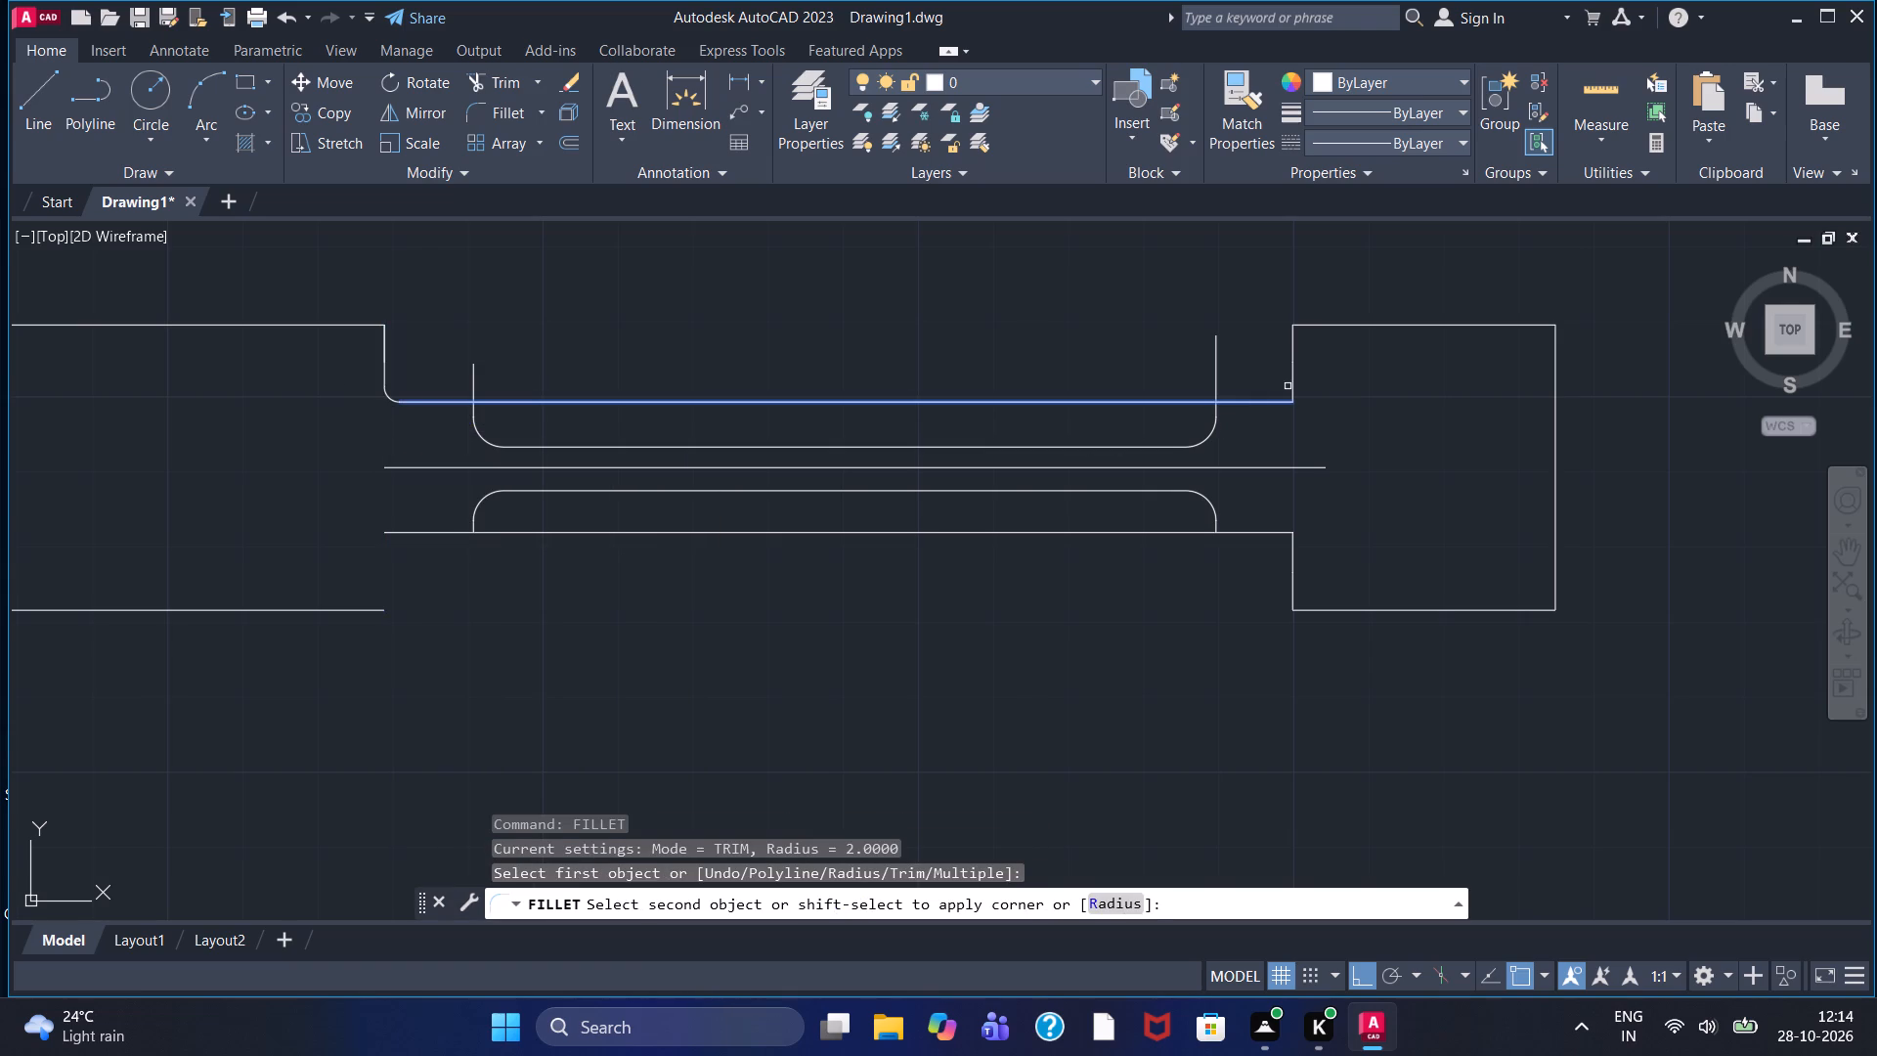
{"action": "left_click", "coordinate": [1290, 385]}
Fillet the neck's bottom edge with the right block's inner vertical edge at radius 2.
{"action": "right_click", "coordinate": [1290, 385]}
{"action": "left_click", "coordinate": [1293, 397]}
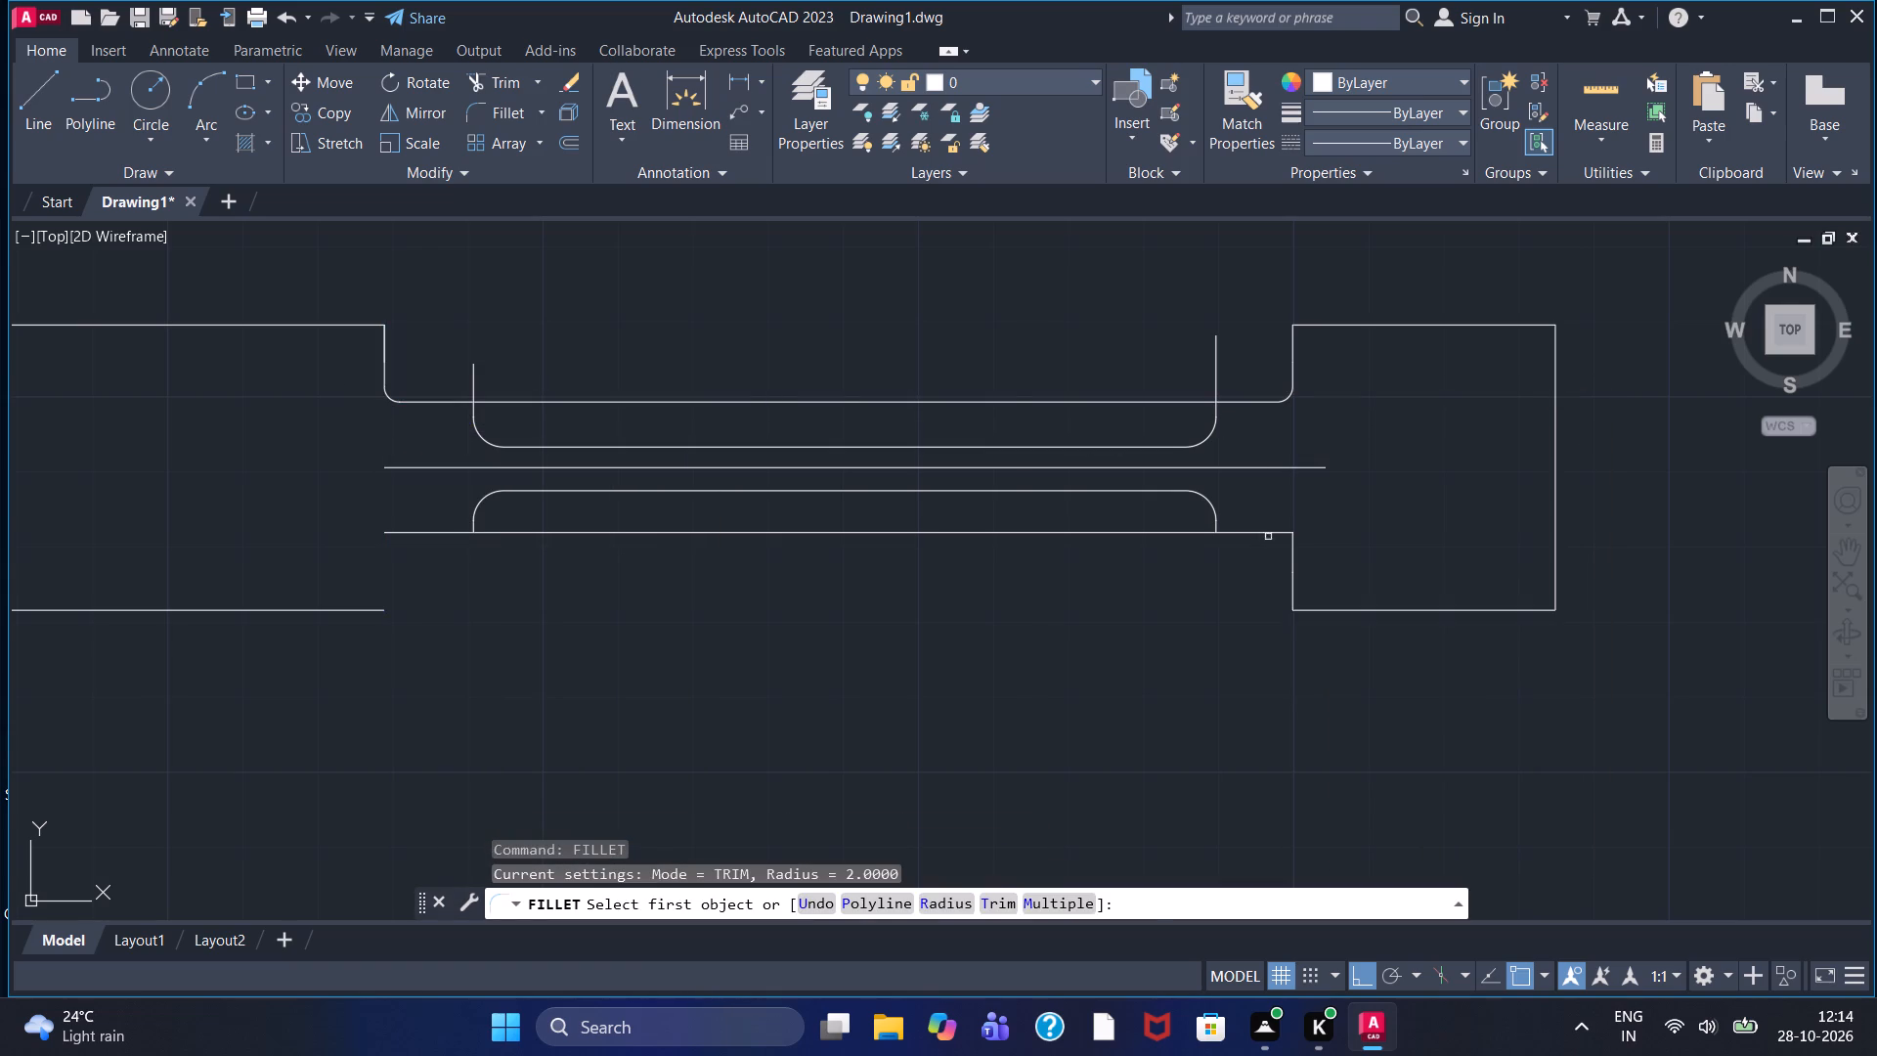
{"action": "left_click", "coordinate": [1270, 535]}
{"action": "double_click", "coordinate": [1289, 565]}
{"action": "right_click", "coordinate": [1289, 565]}
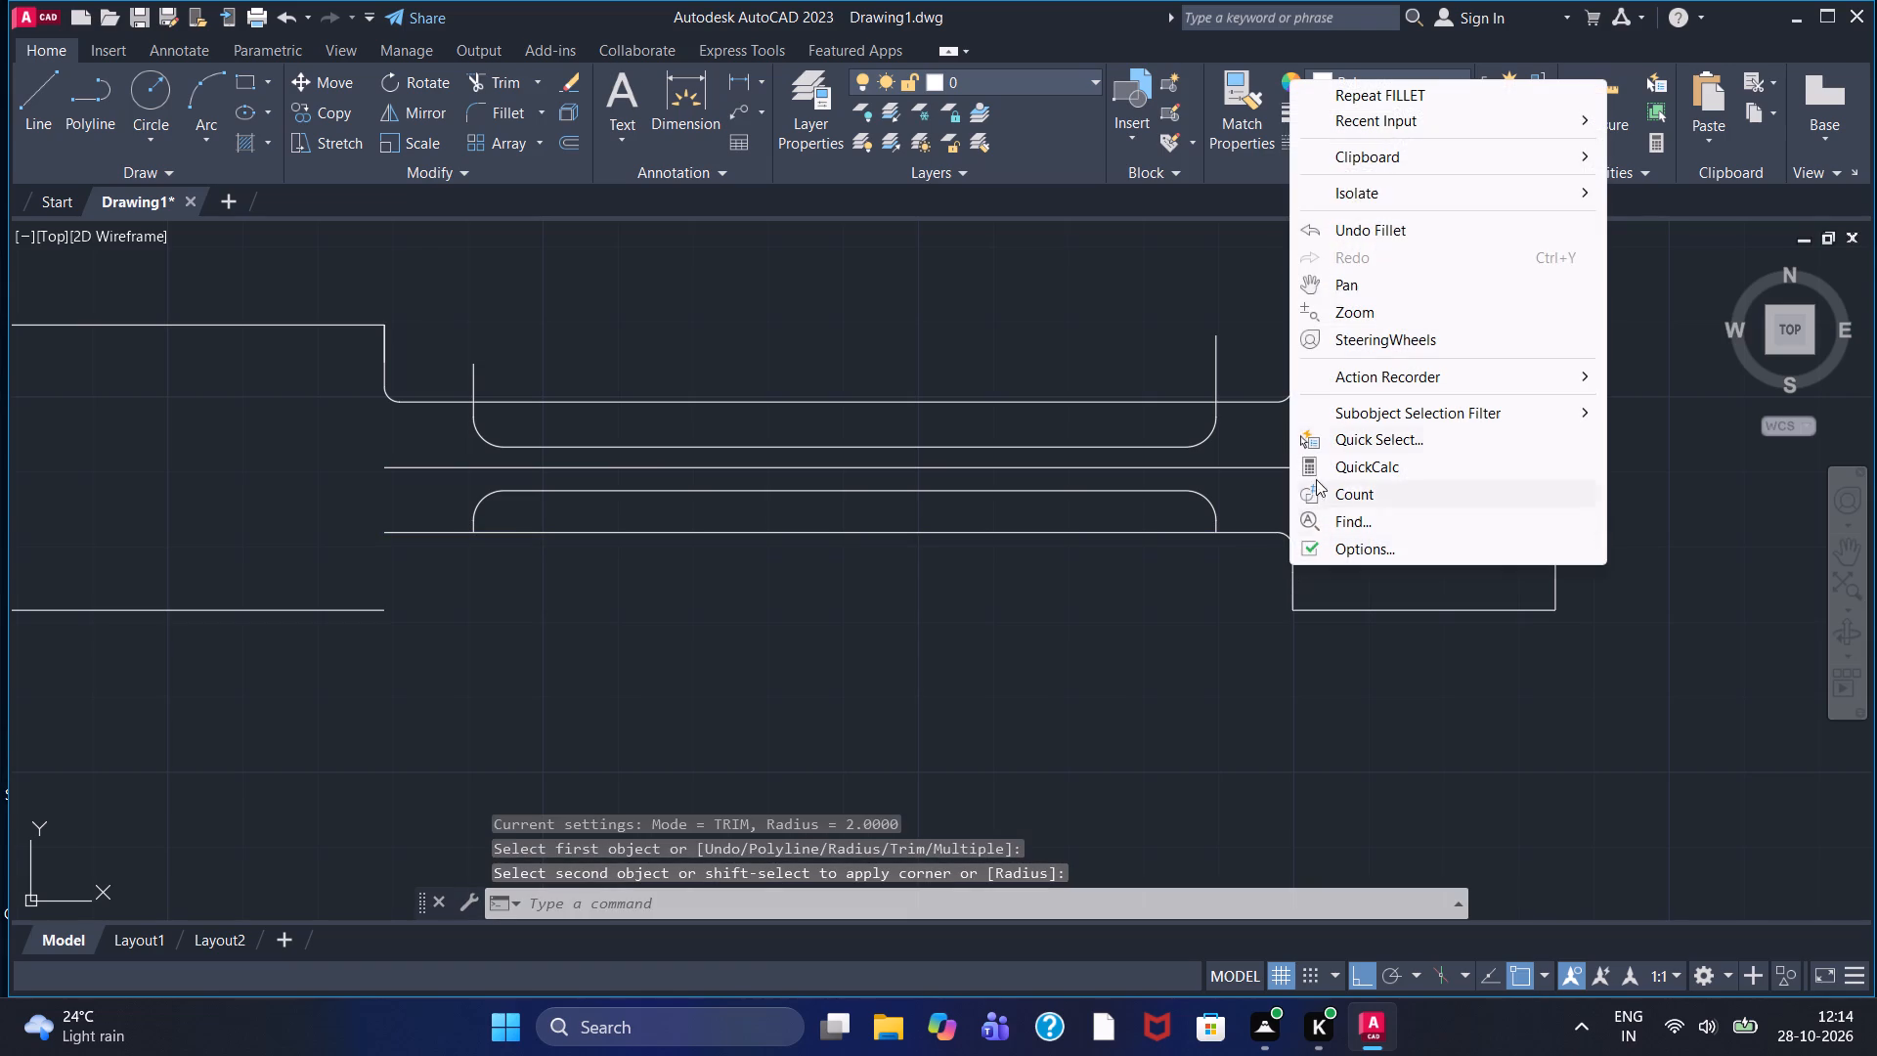
{"action": "key", "text": "Escape"}
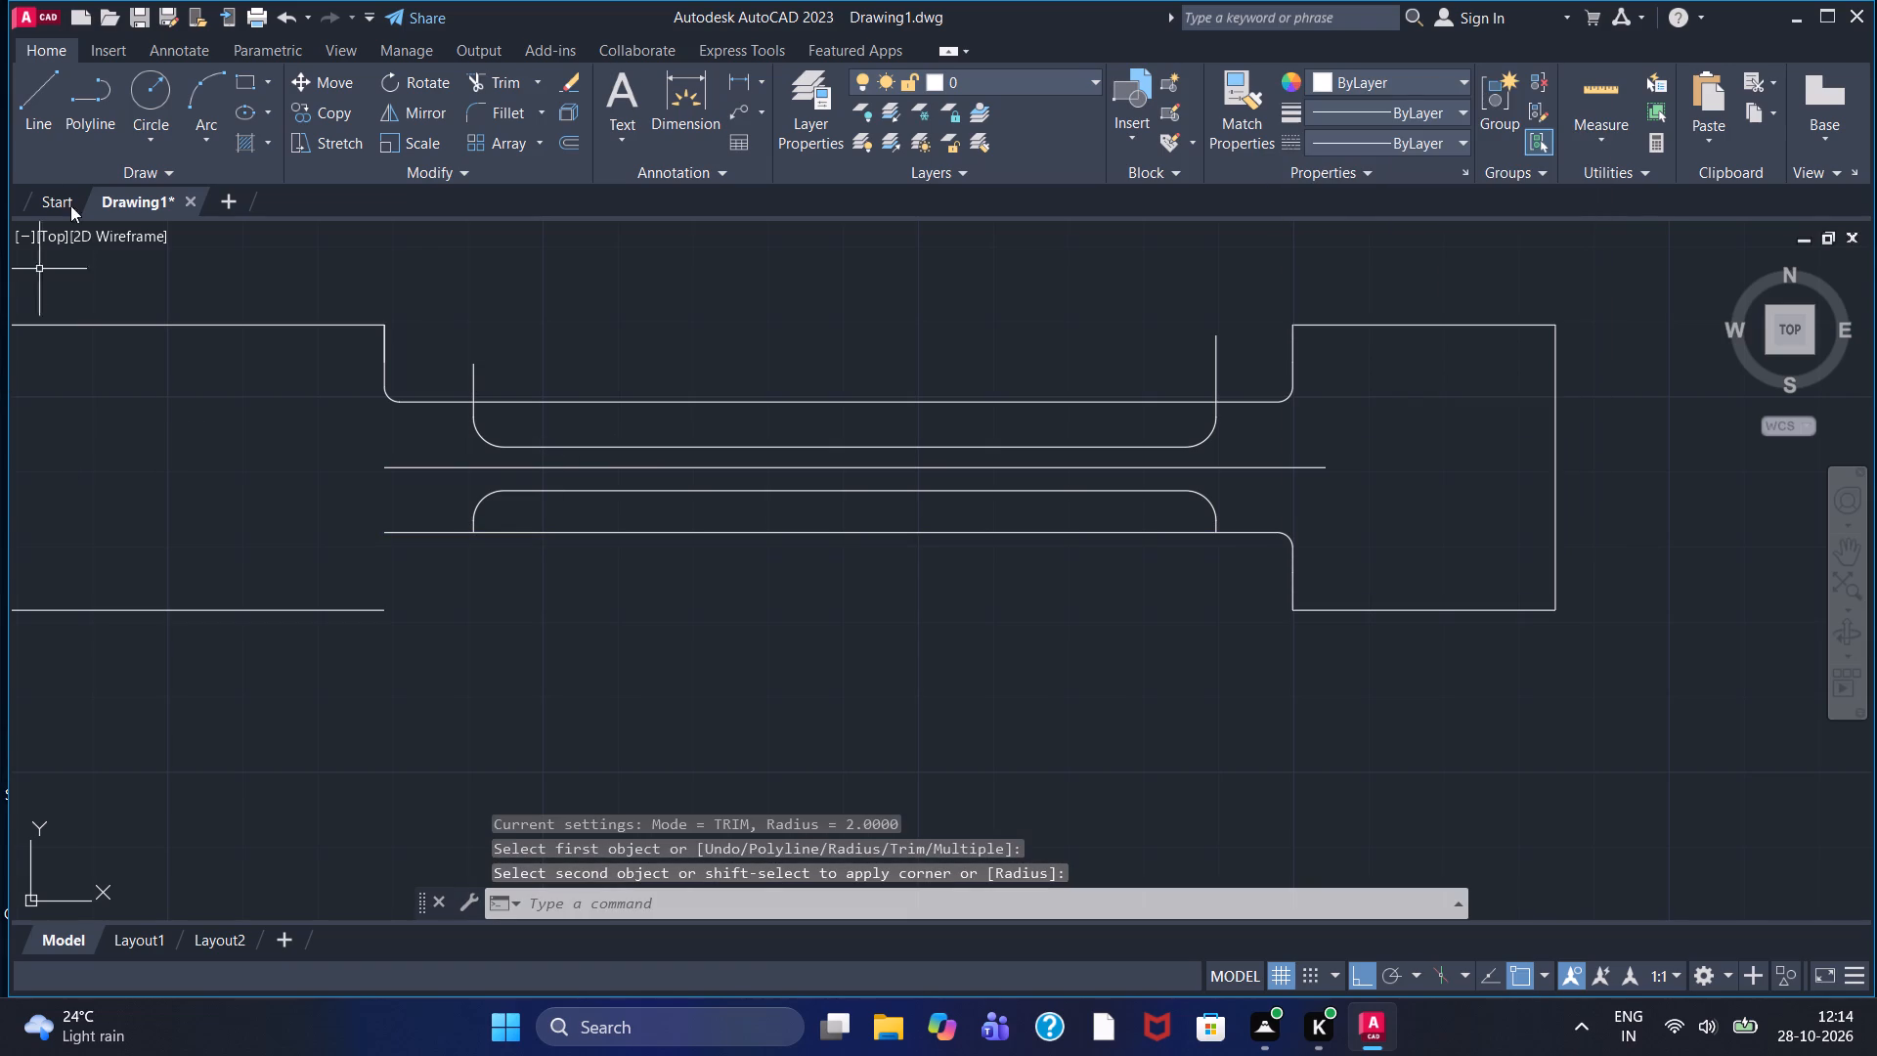
Redraw the left block's missing inner edge from its lower corner up to the upper fillet's end.
{"action": "left_click", "coordinate": [33, 104]}
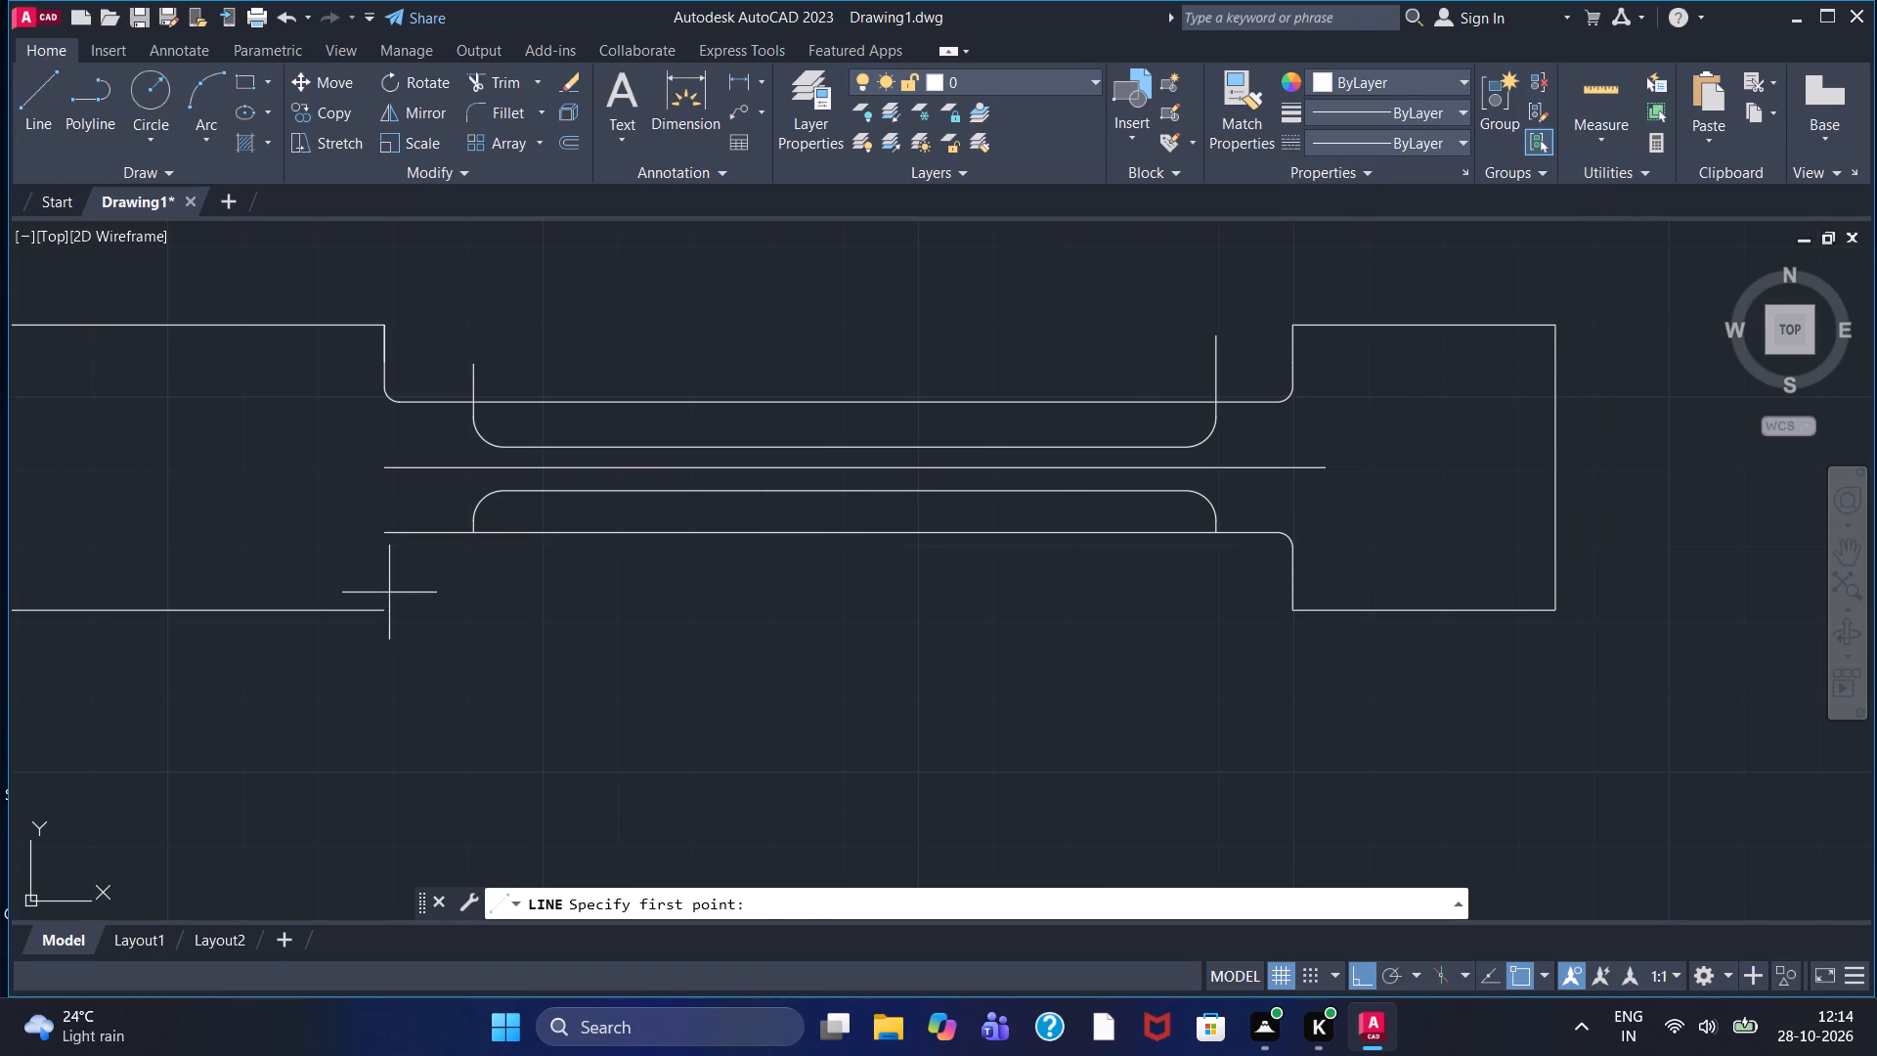
{"action": "left_click", "coordinate": [389, 612]}
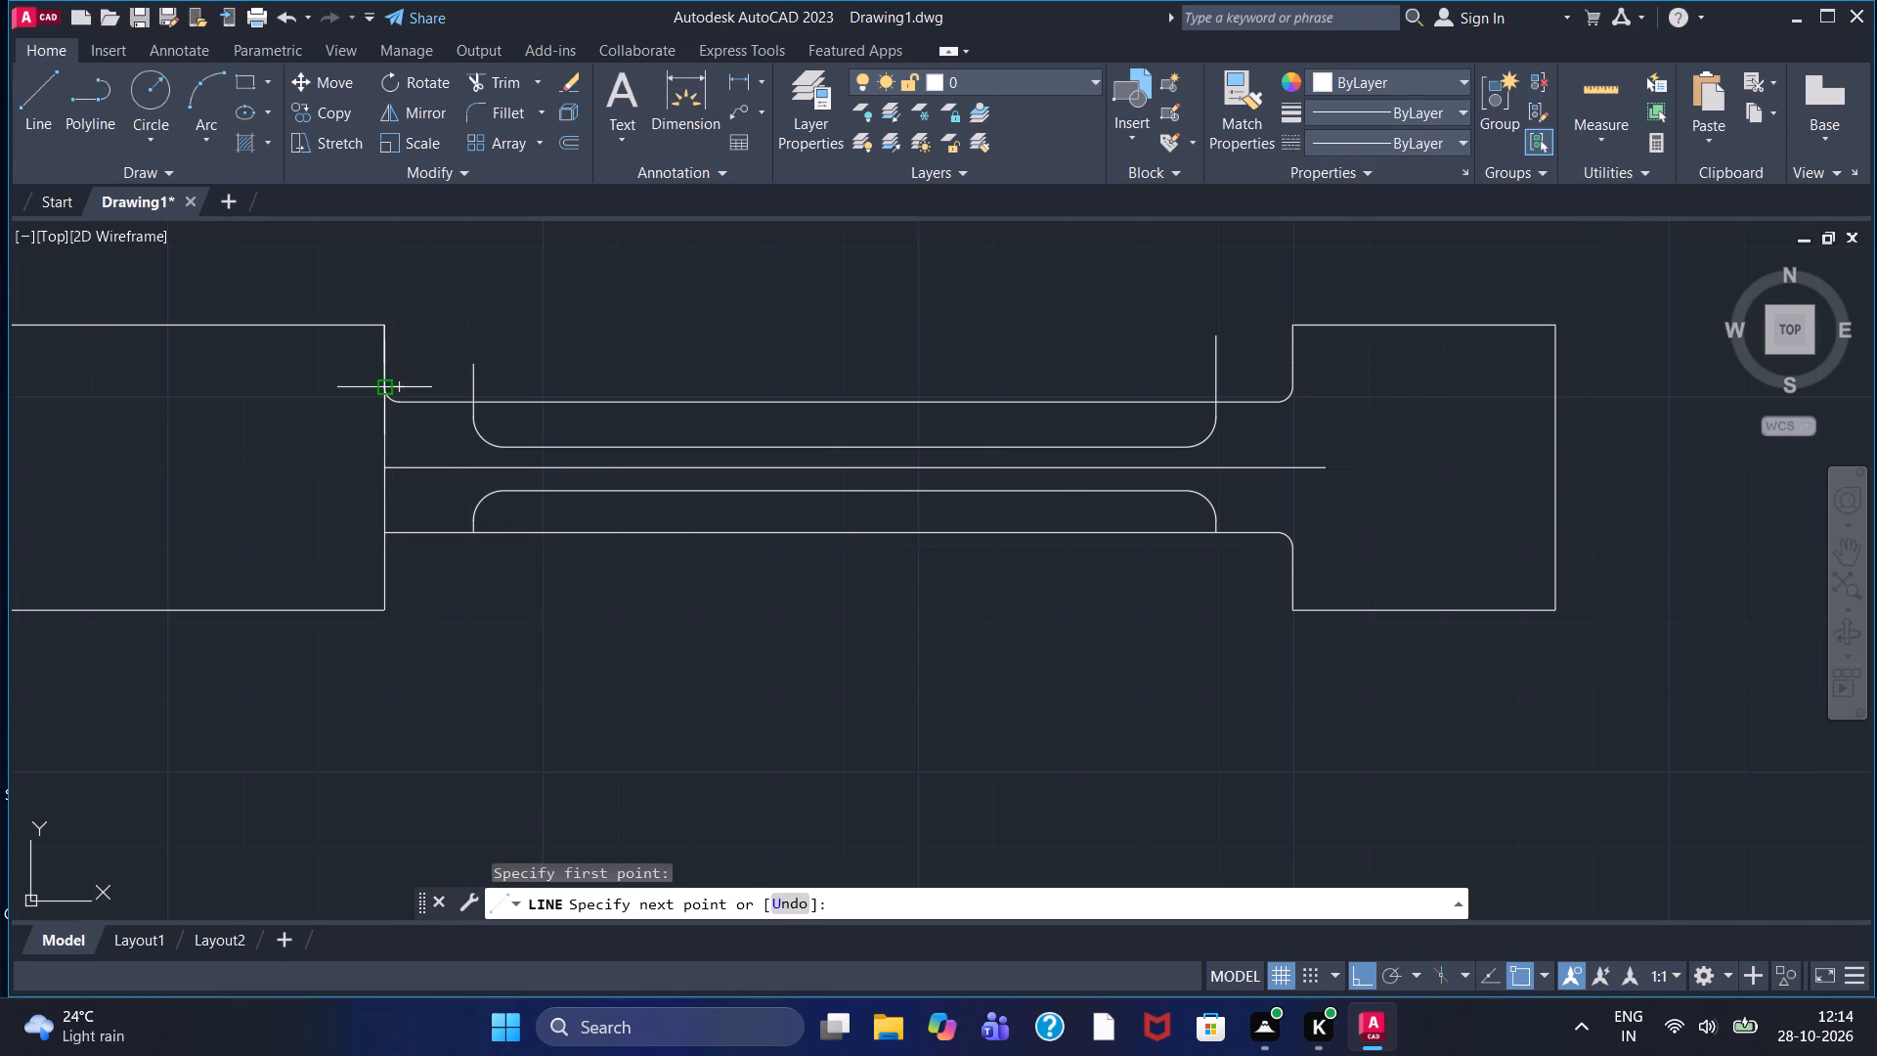
{"action": "left_click", "coordinate": [377, 381]}
{"action": "key", "text": "Escape"}
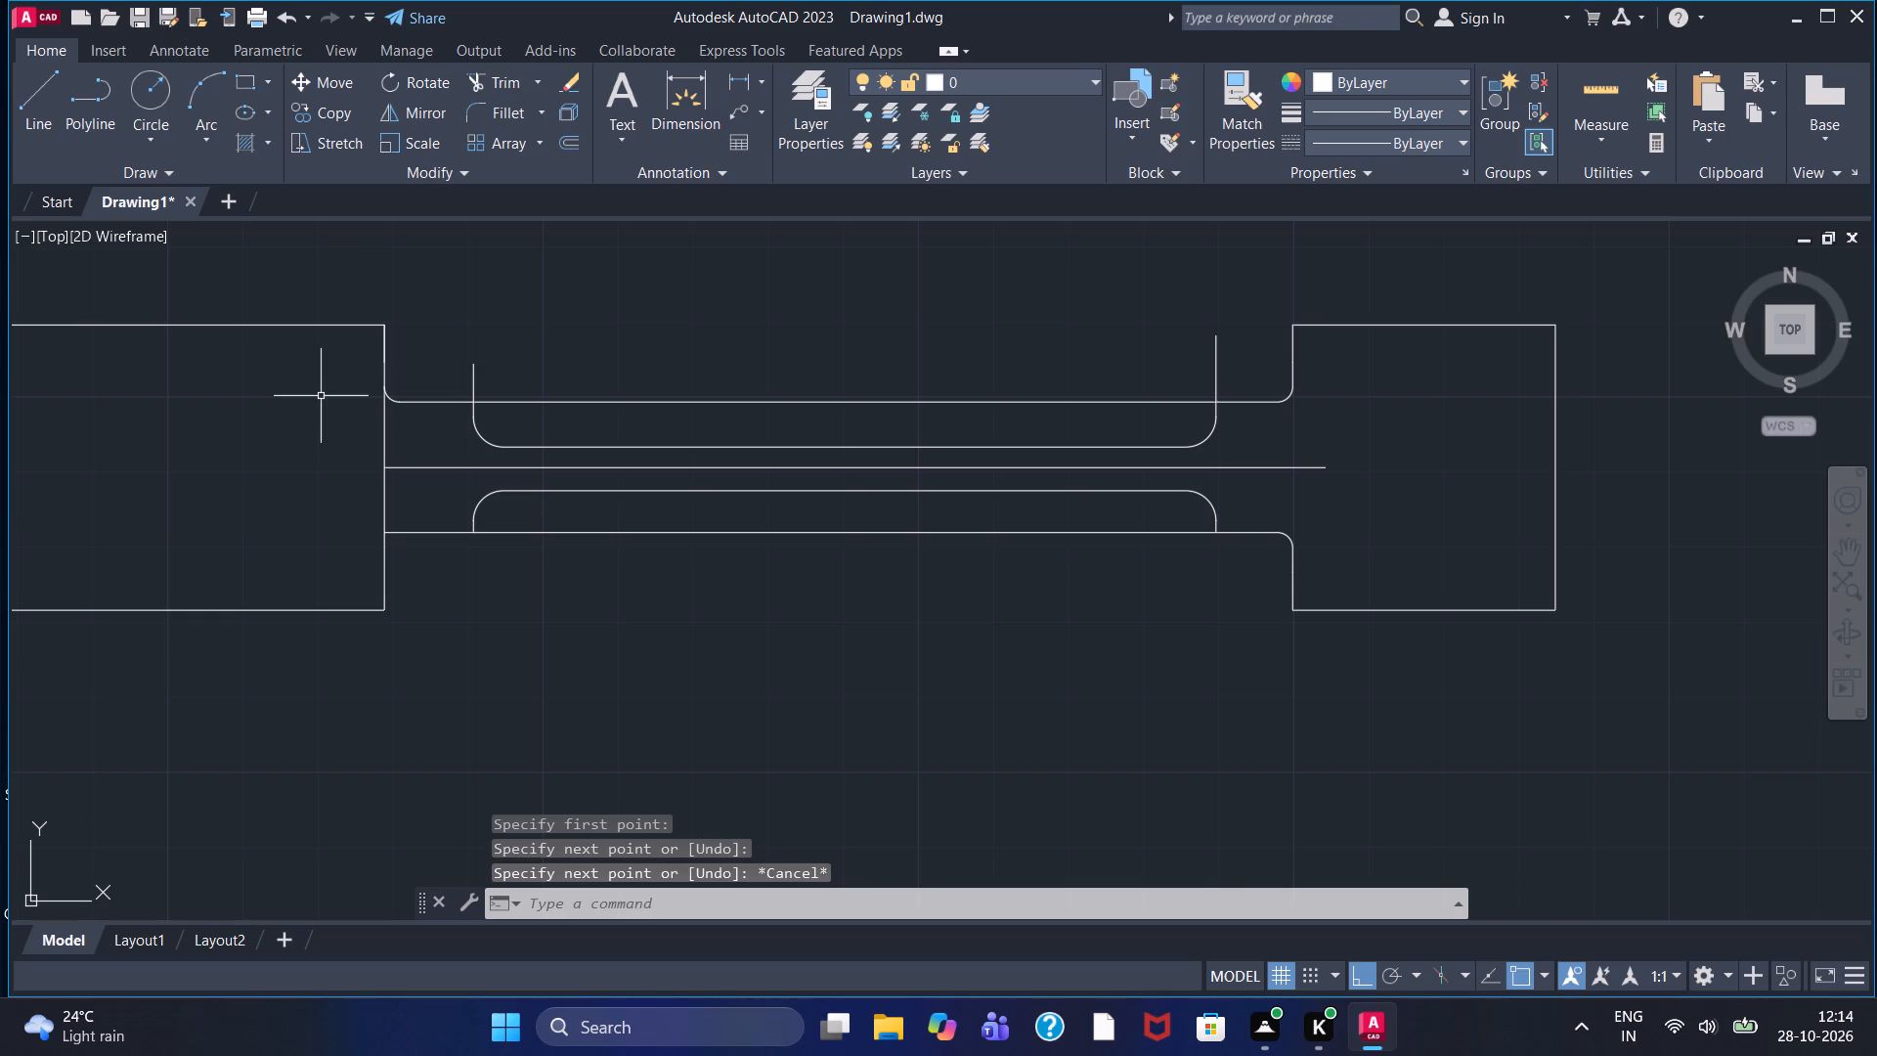
Fillet the left block's redrawn inner edge with the neck's bottom edge at radius 2.
{"action": "left_click", "coordinate": [488, 117]}
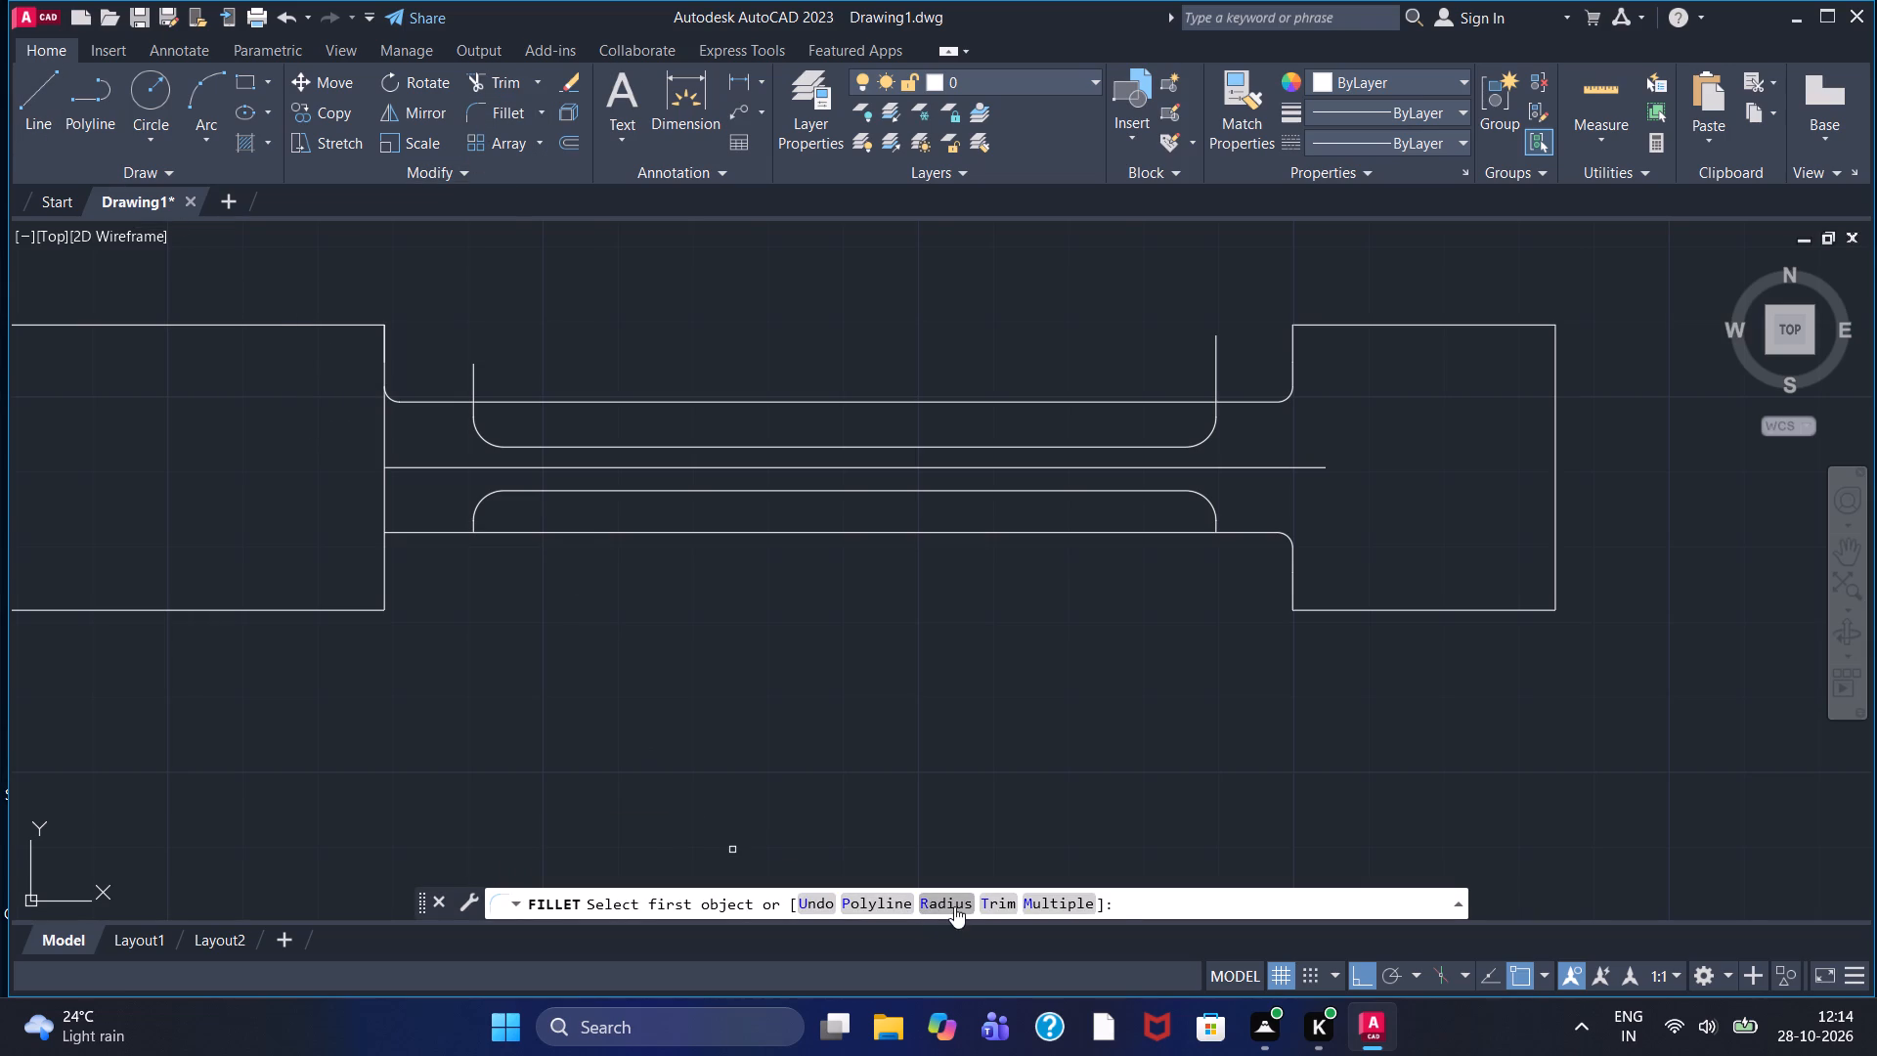
{"action": "left_click", "coordinate": [954, 906]}
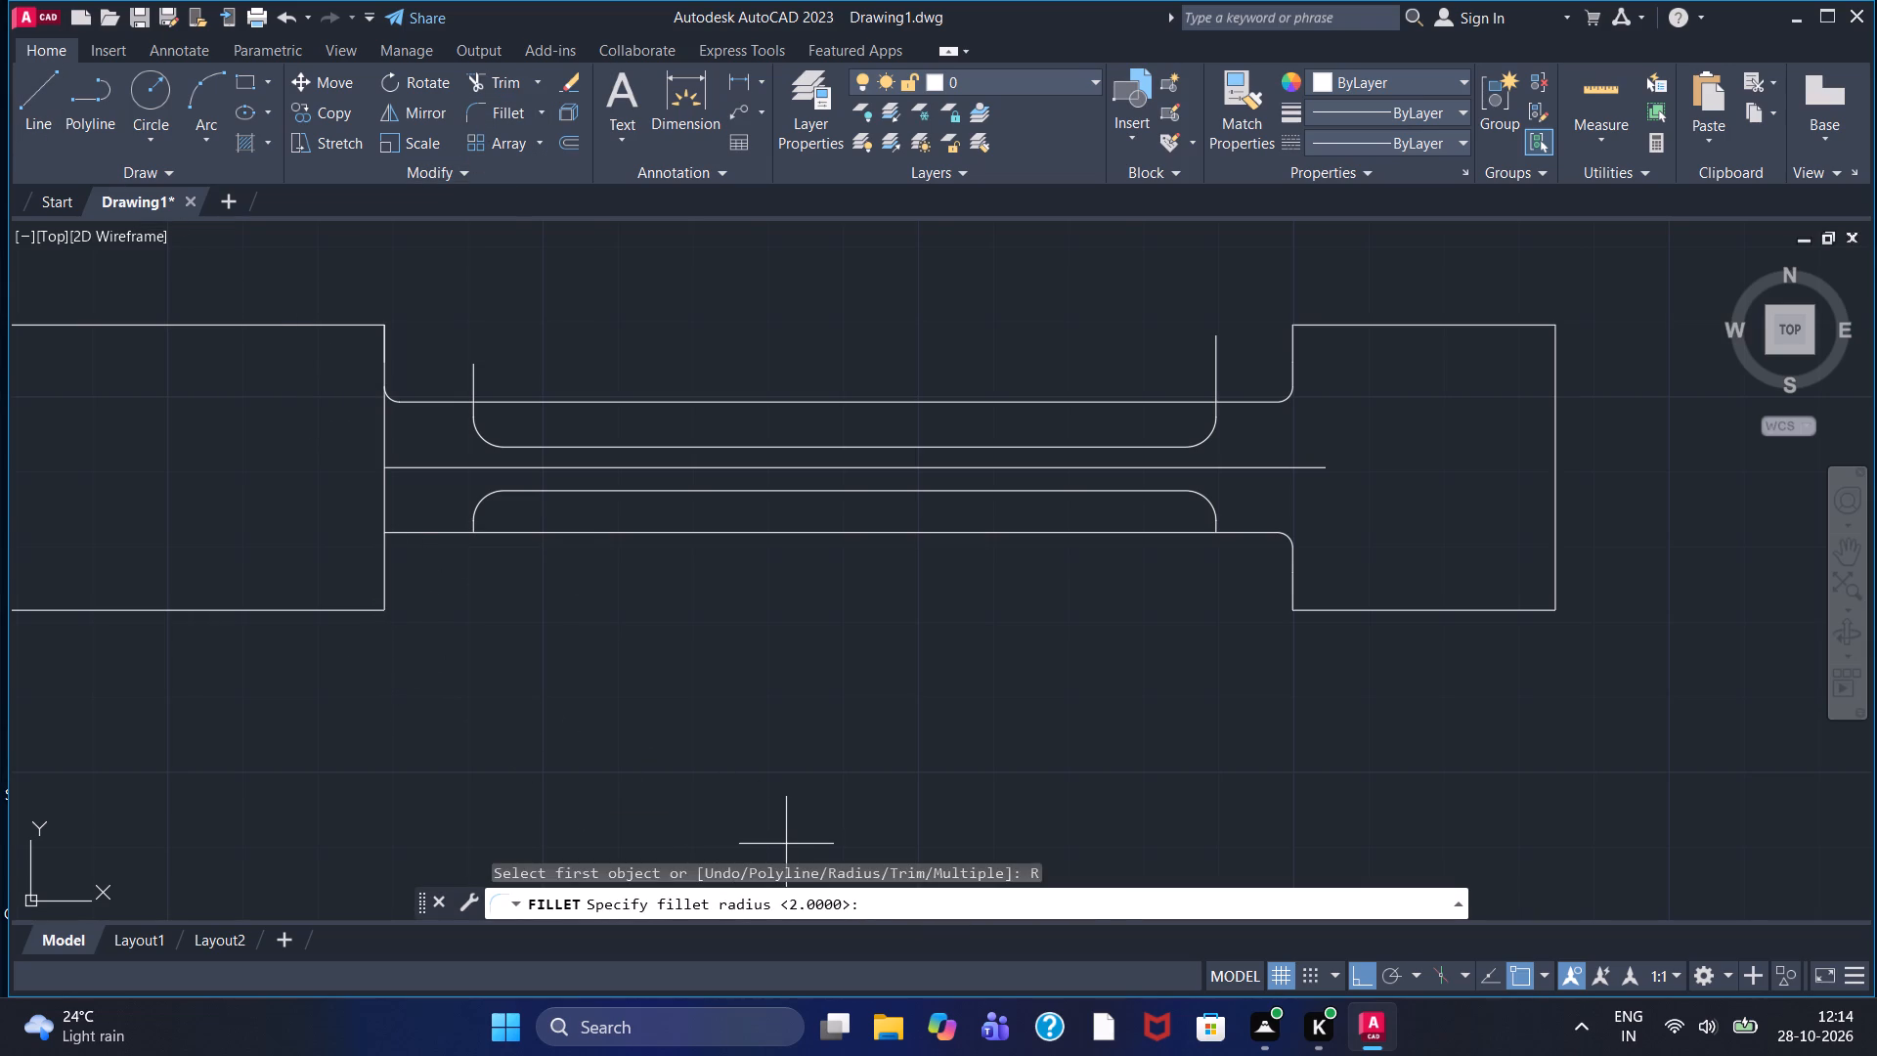
{"action": "key", "text": "2"}
{"action": "key", "text": "Return"}
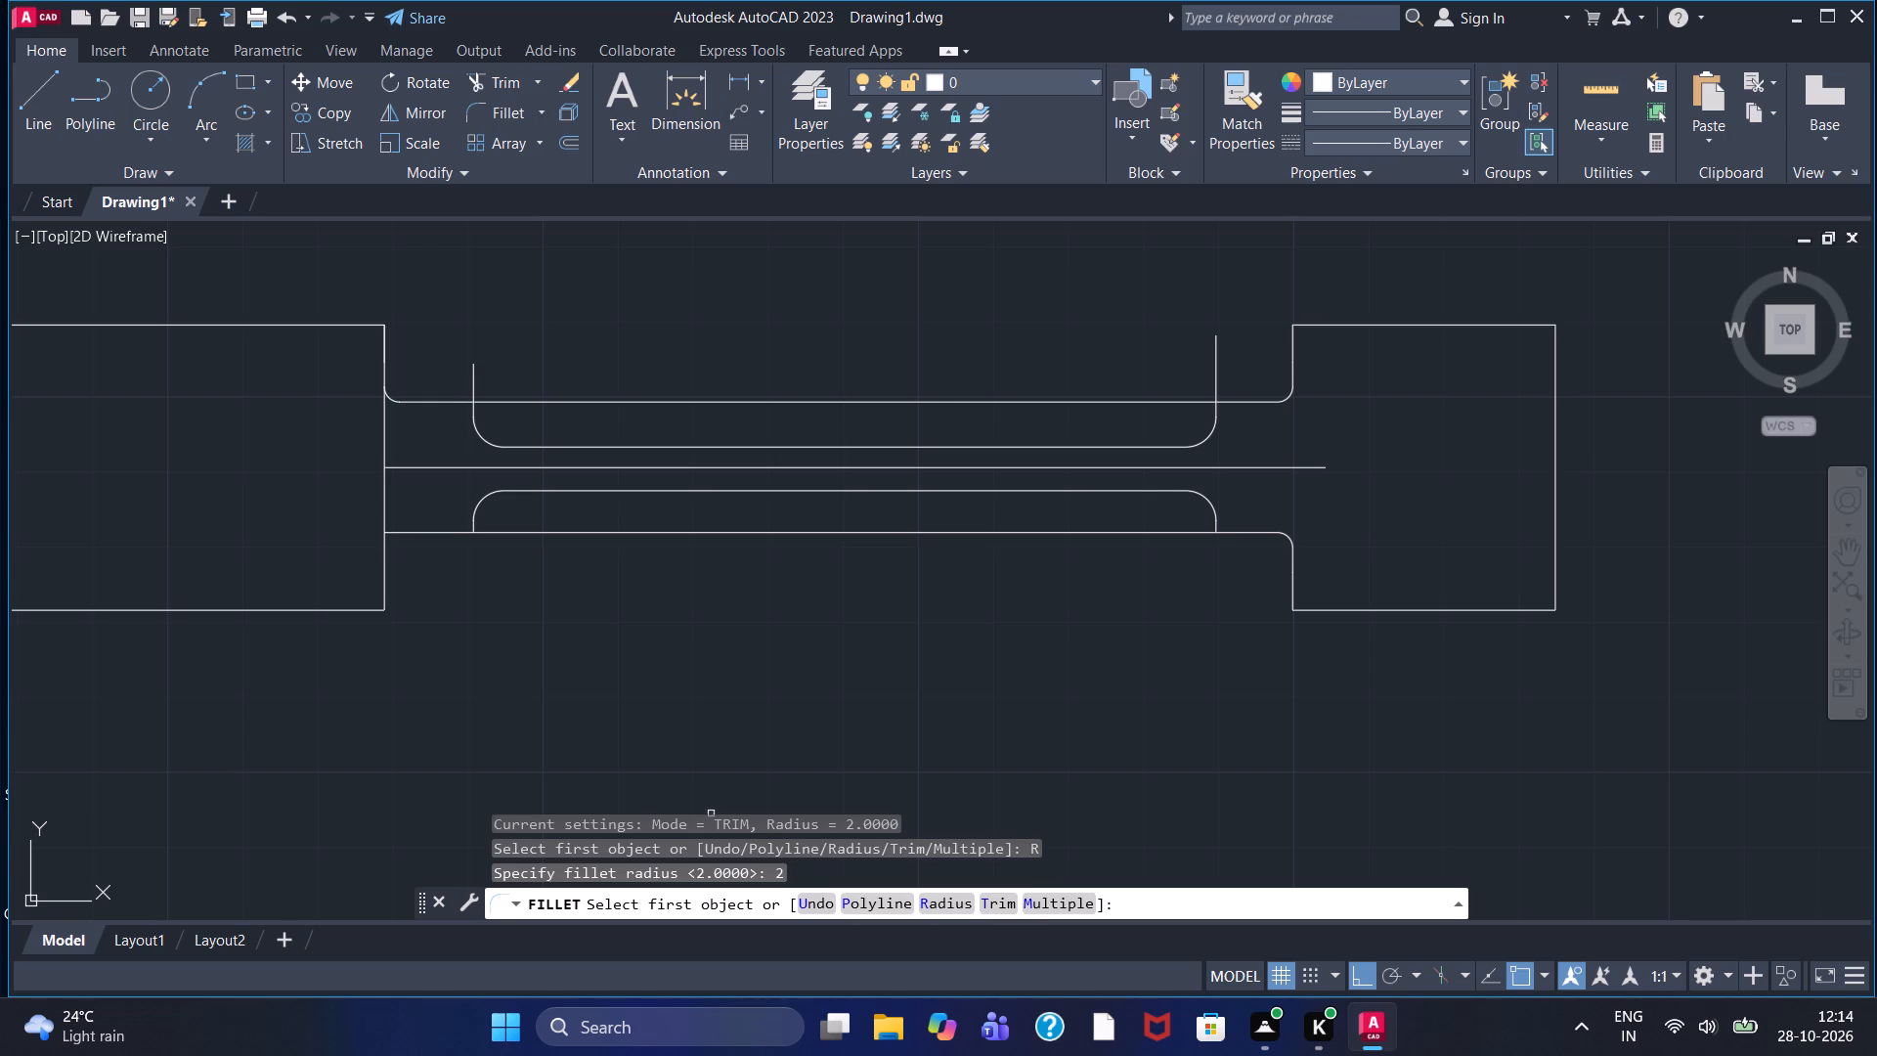
{"action": "left_click", "coordinate": [383, 560]}
{"action": "left_click", "coordinate": [397, 535]}
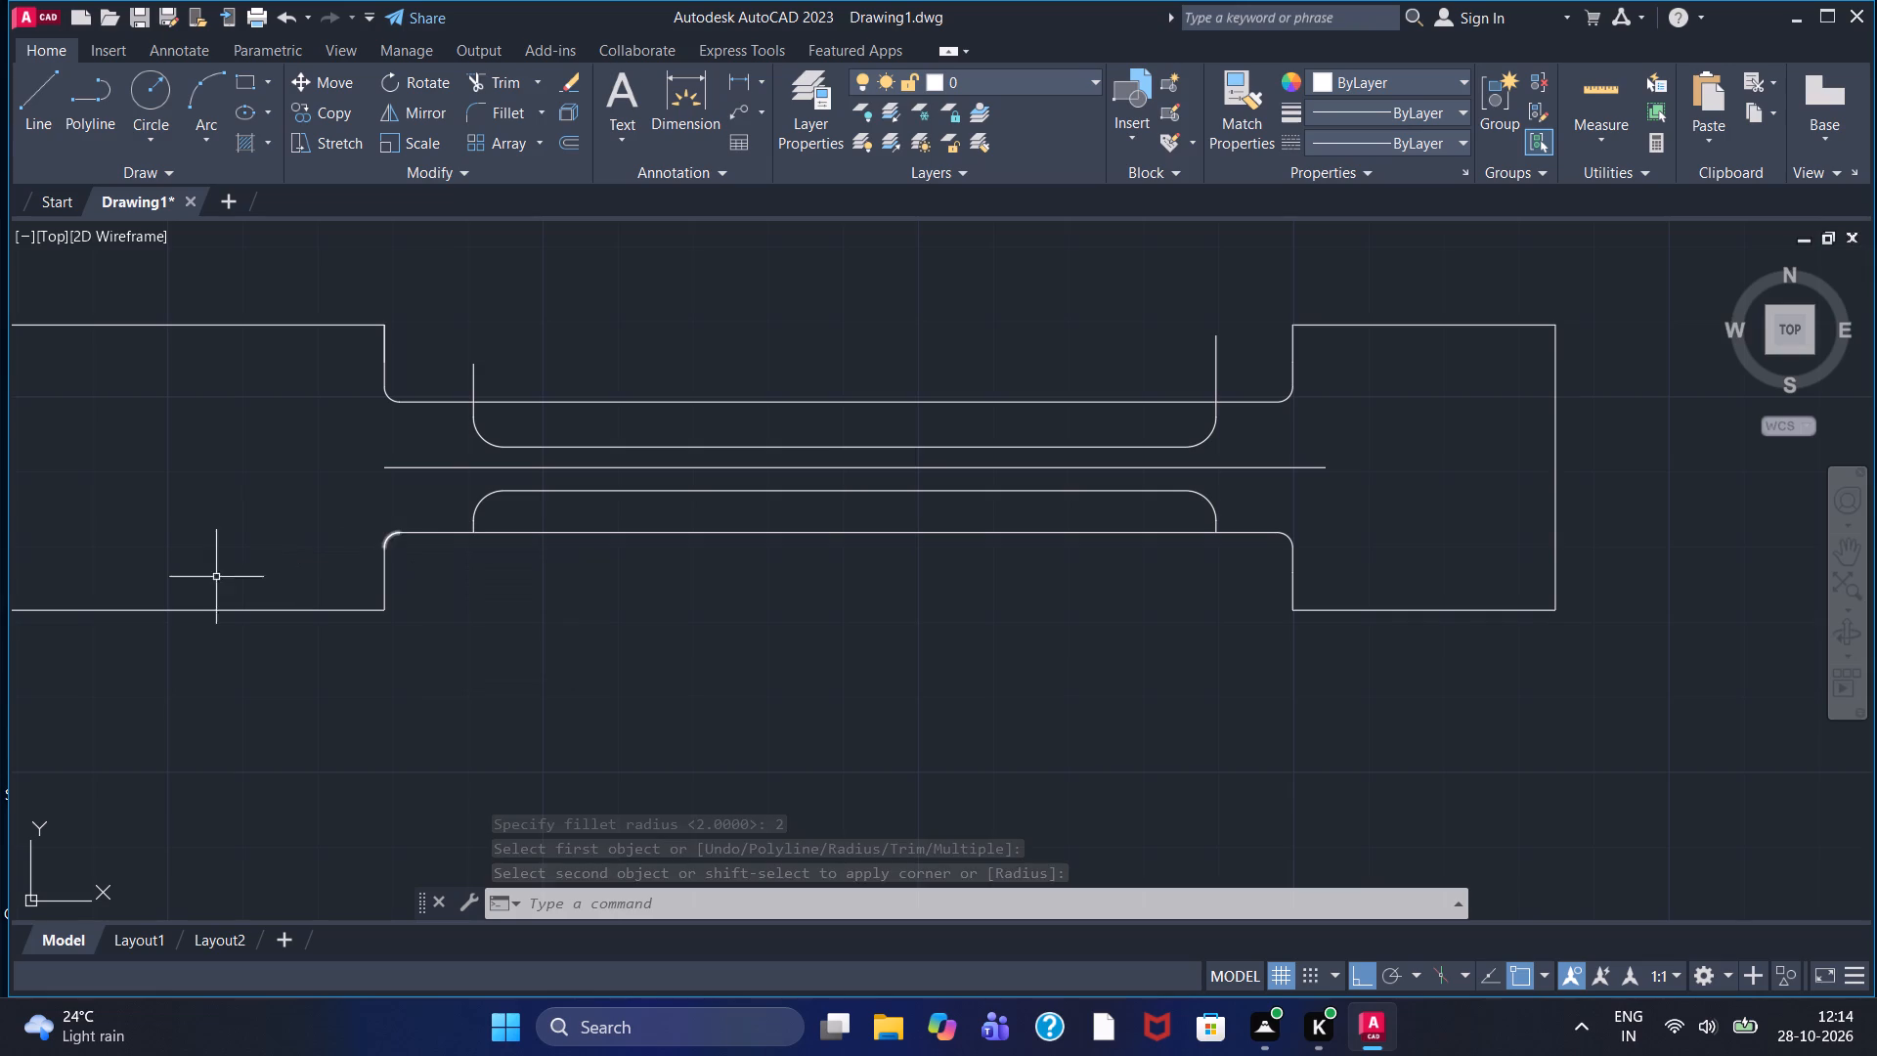
Draw a full-height vertical line in the left block, 5 units in from its inner edge, trimmed at the block's bottom edge.
{"action": "left_click", "coordinate": [41, 132]}
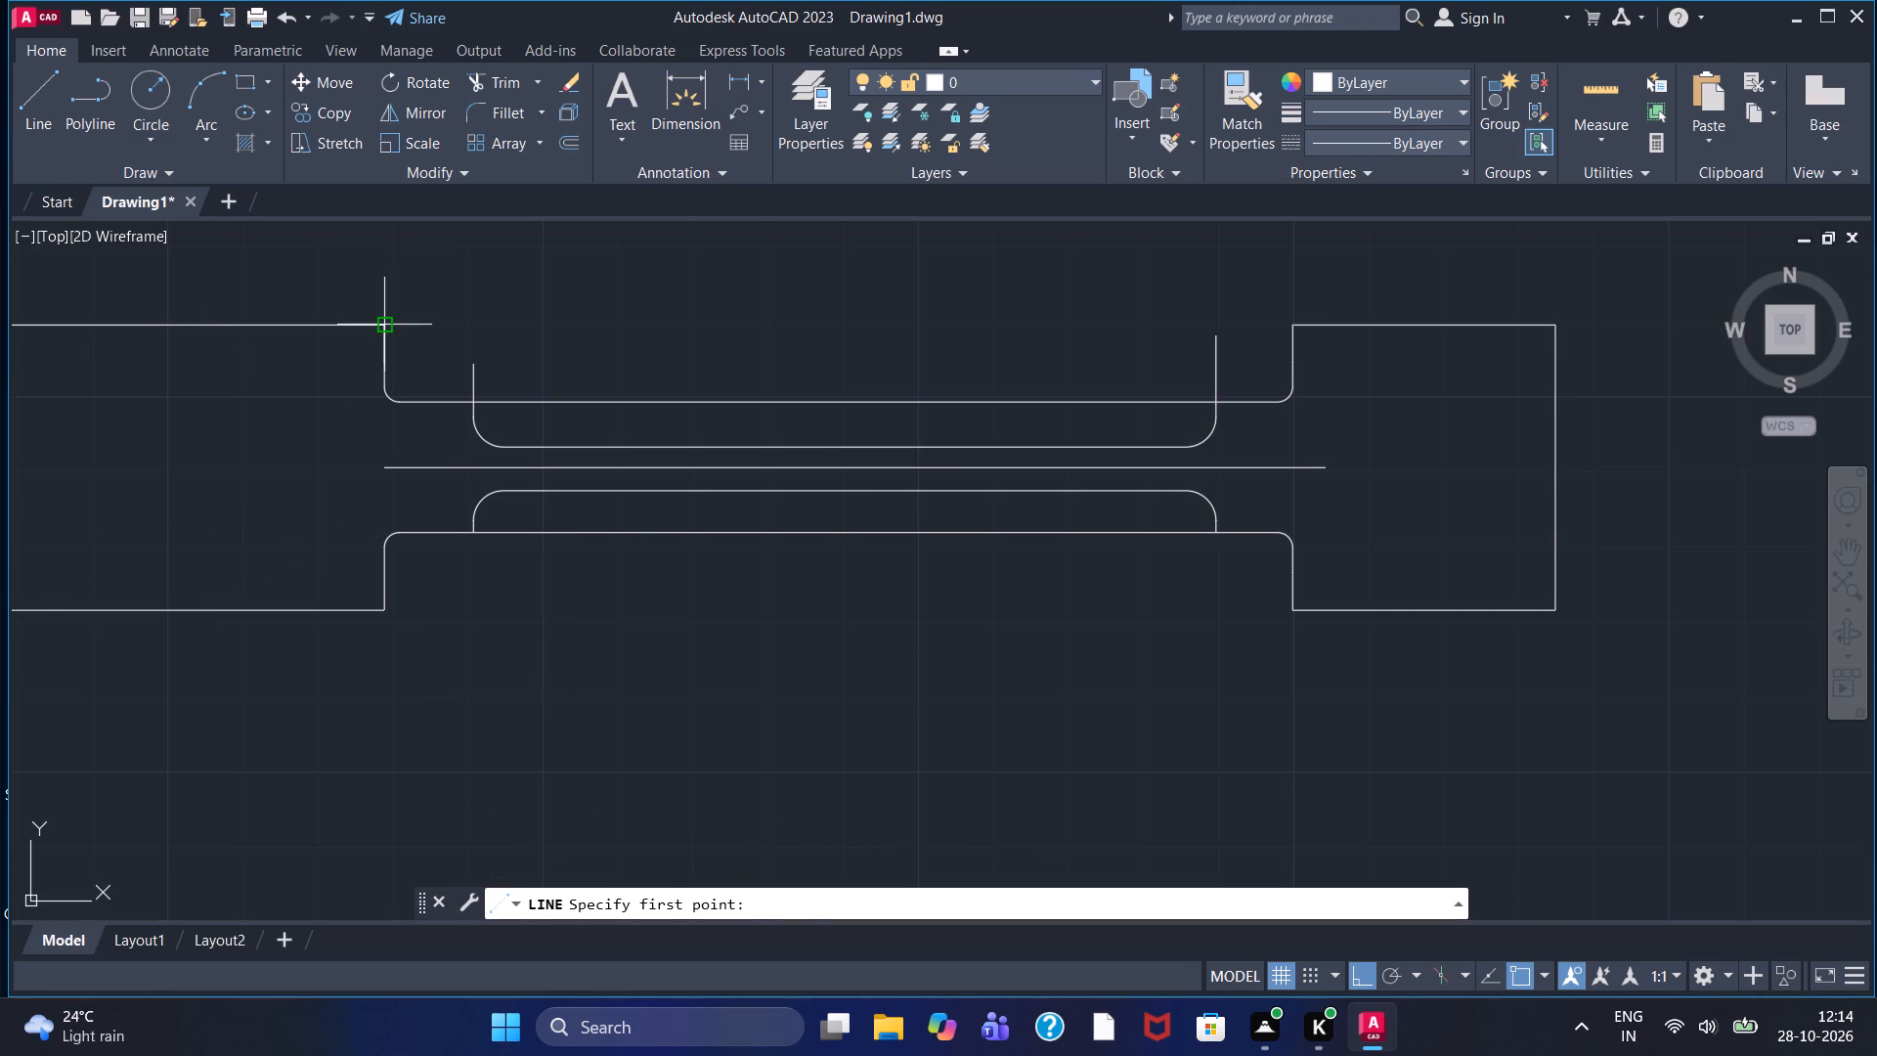
{"action": "left_click", "coordinate": [382, 330]}
{"action": "key", "text": "5"}
{"action": "key", "text": "Return"}
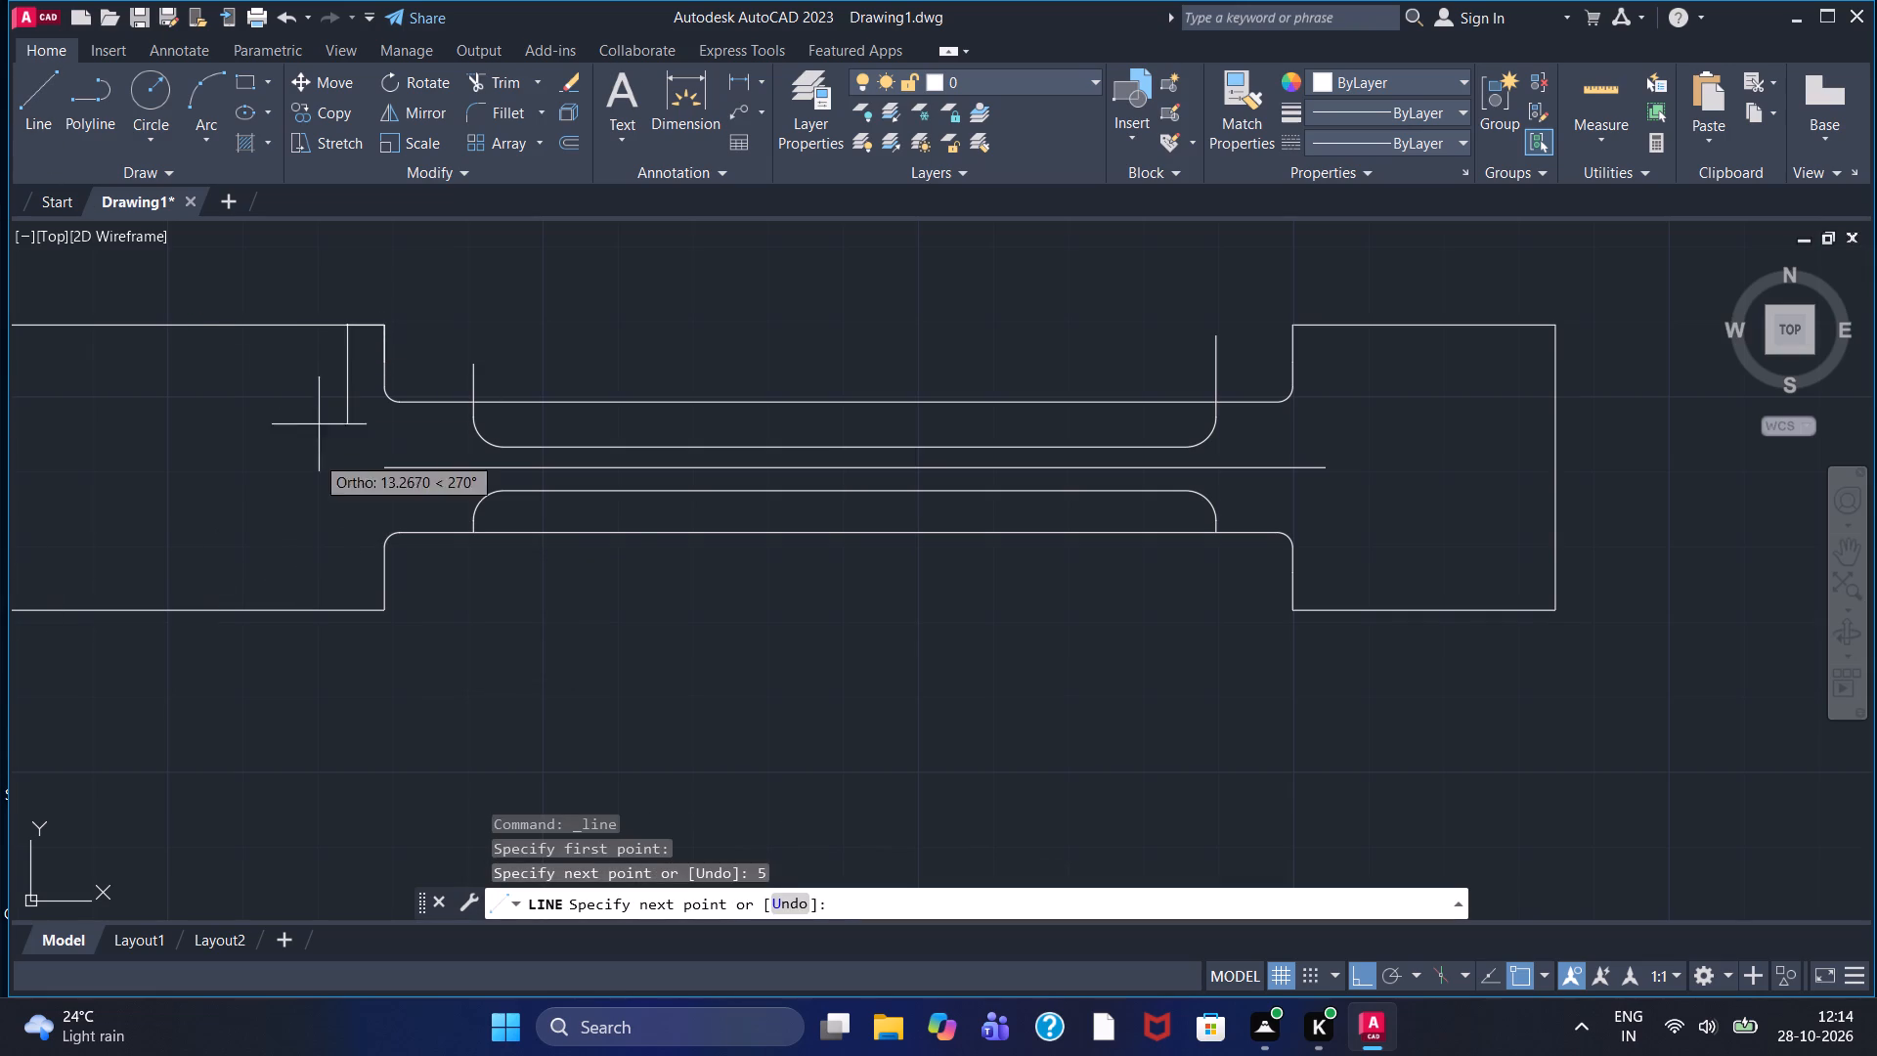
{"action": "left_click", "coordinate": [303, 648]}
{"action": "key", "text": "Escape"}
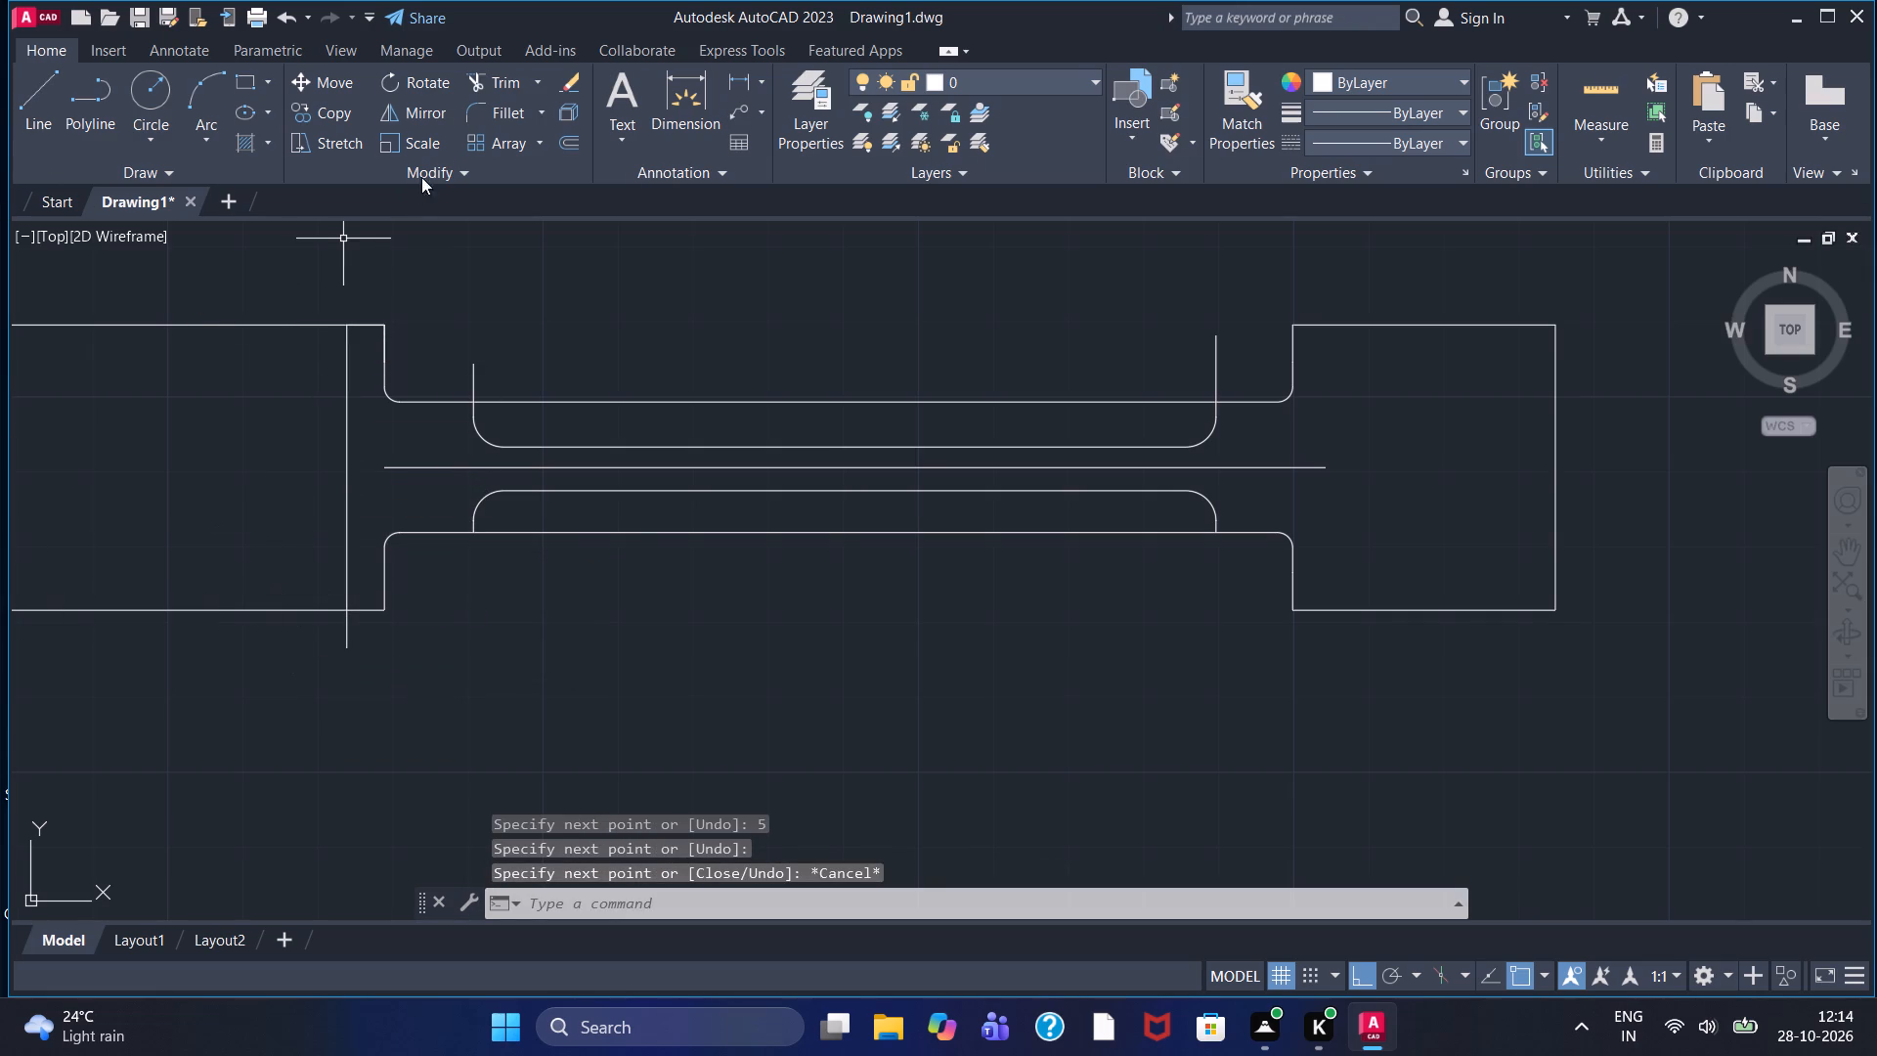
{"action": "left_click", "coordinate": [490, 82]}
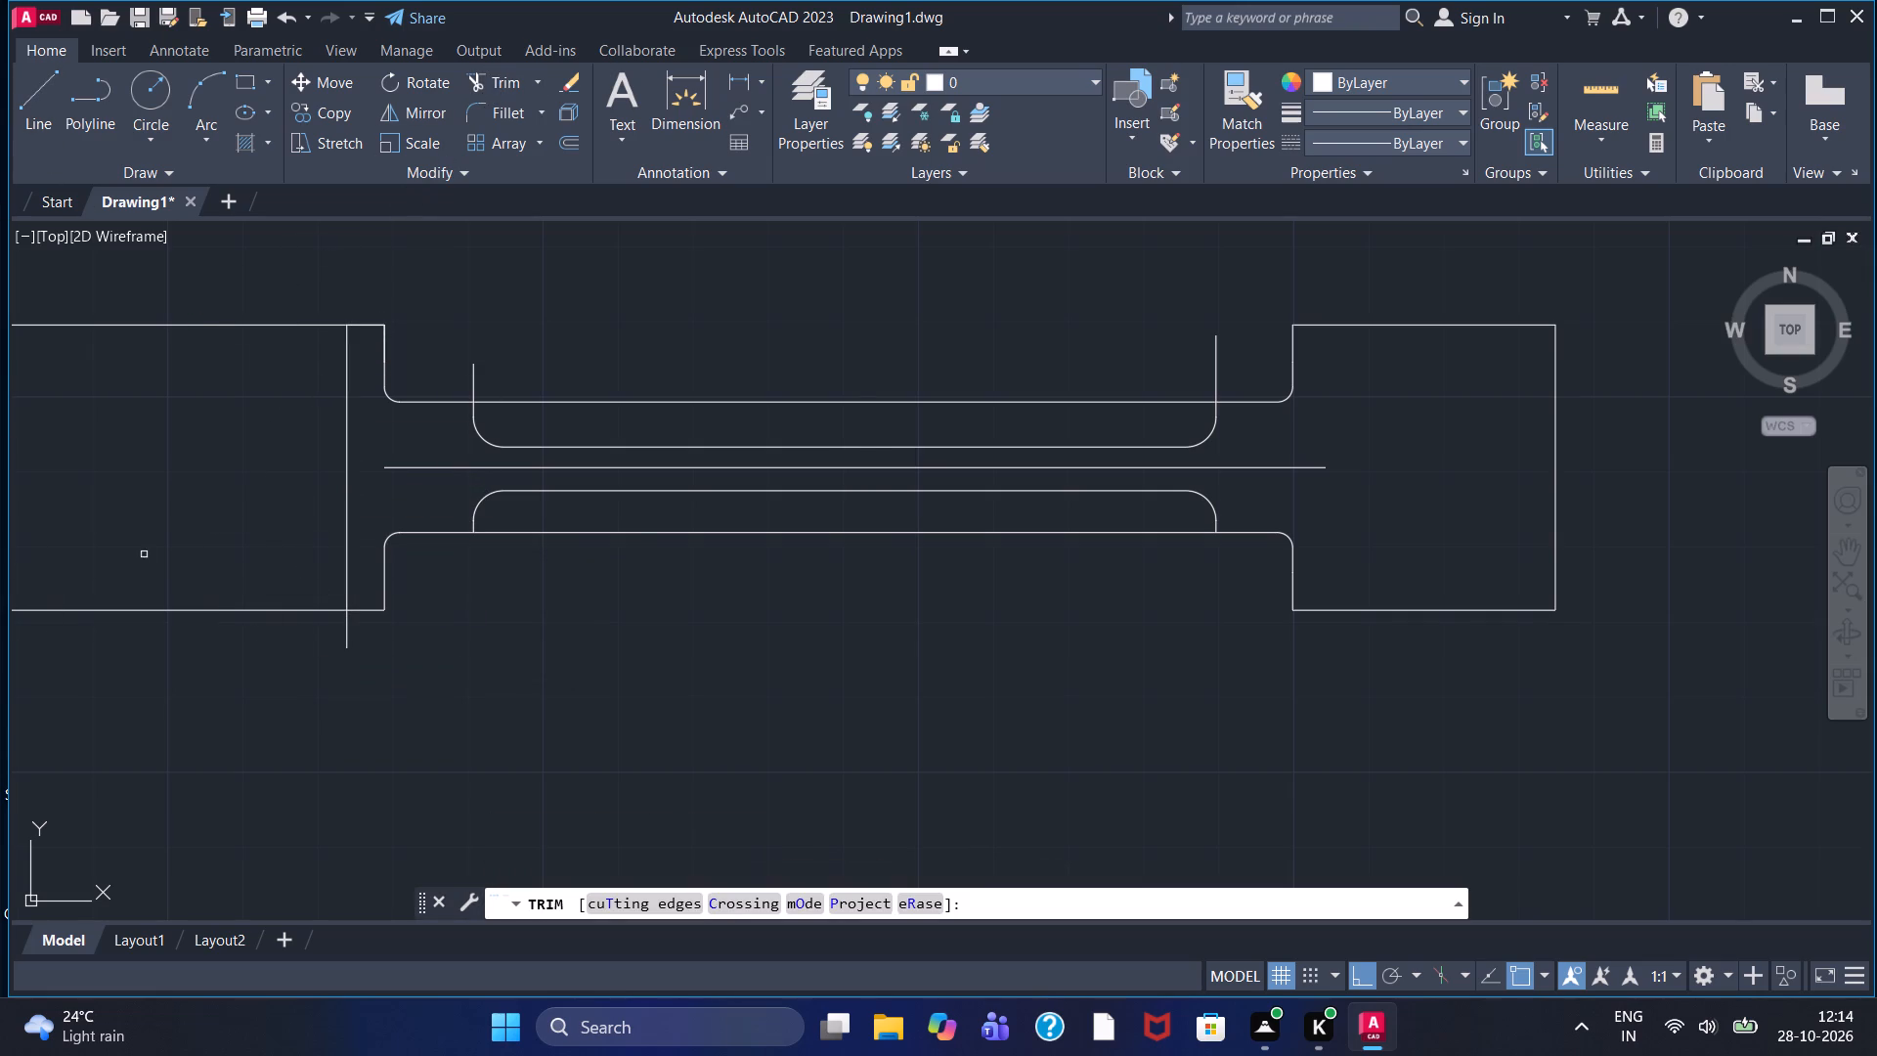
{"action": "left_click", "coordinate": [349, 640]}
Trim the two recess lines where they extend above the neck's top edge and remove the horizontal centre line.
{"action": "scroll", "coordinate": [349, 640], "scroll_direction": "down", "scroll_amount": 1}
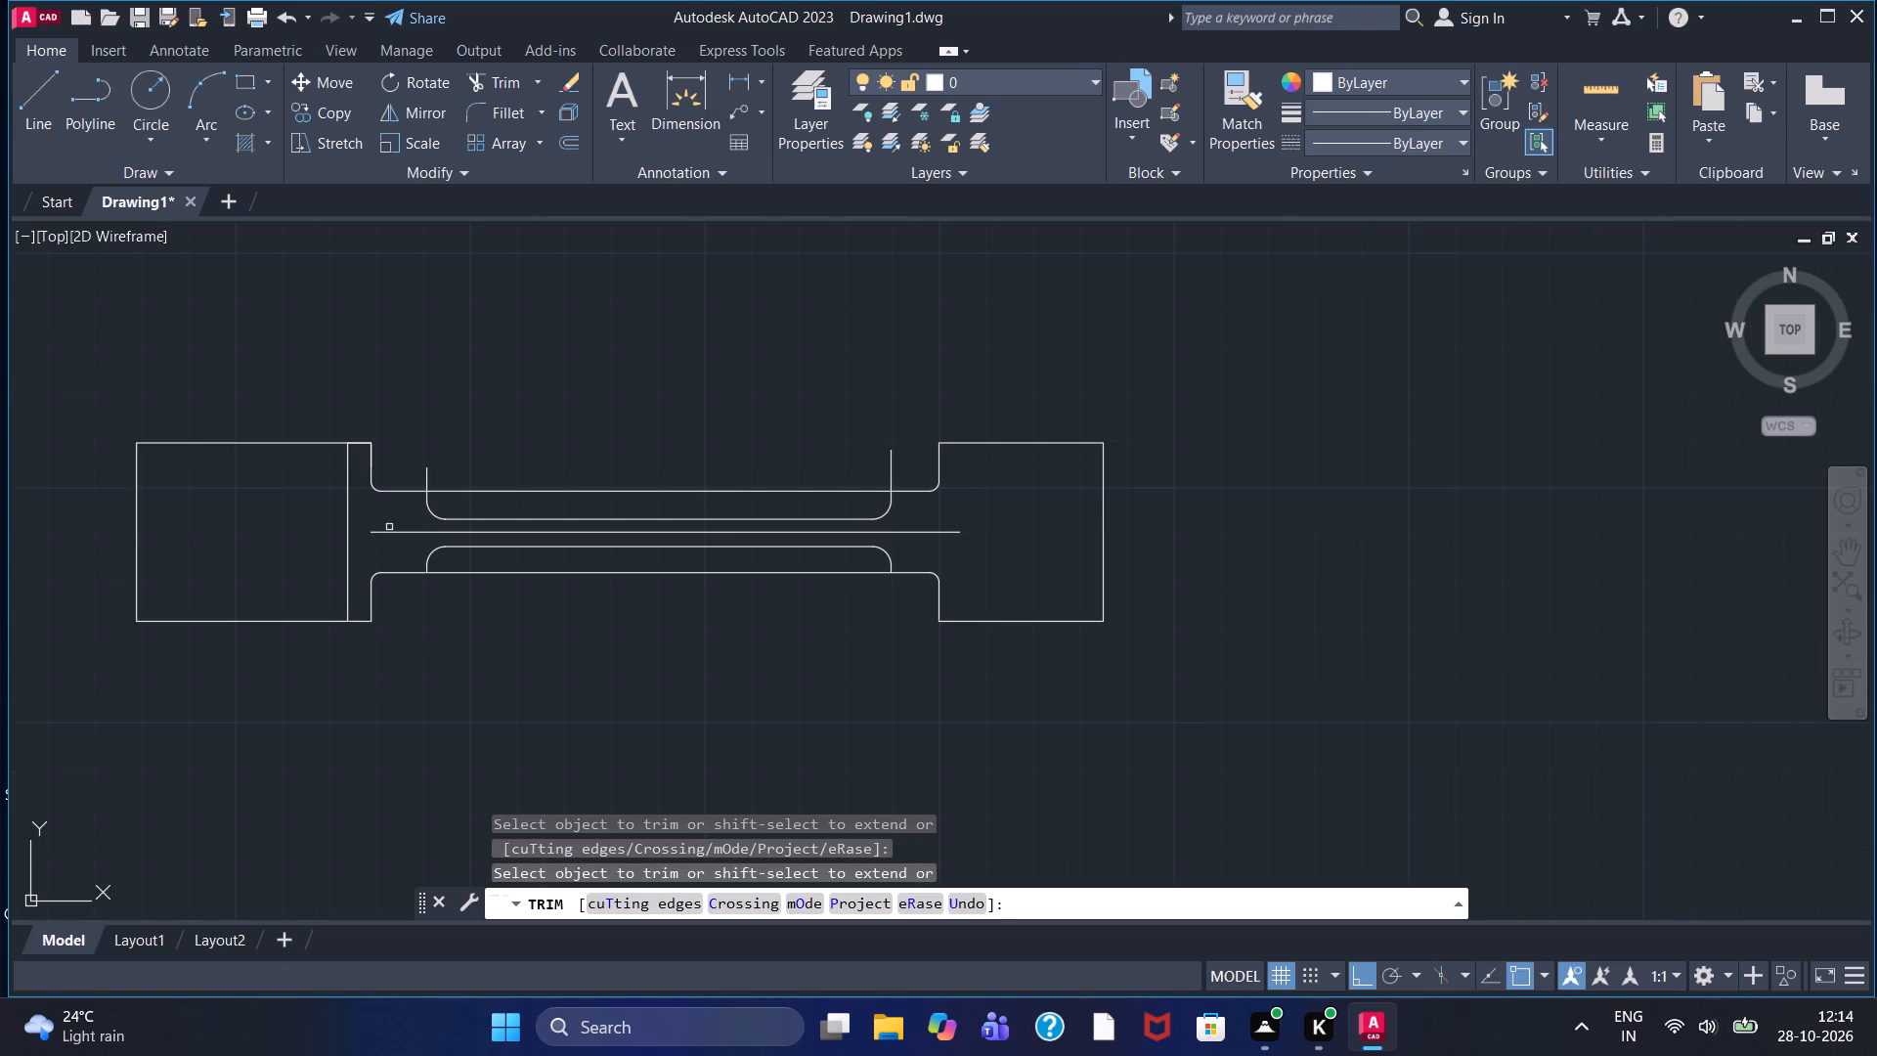
{"action": "left_click", "coordinate": [427, 473]}
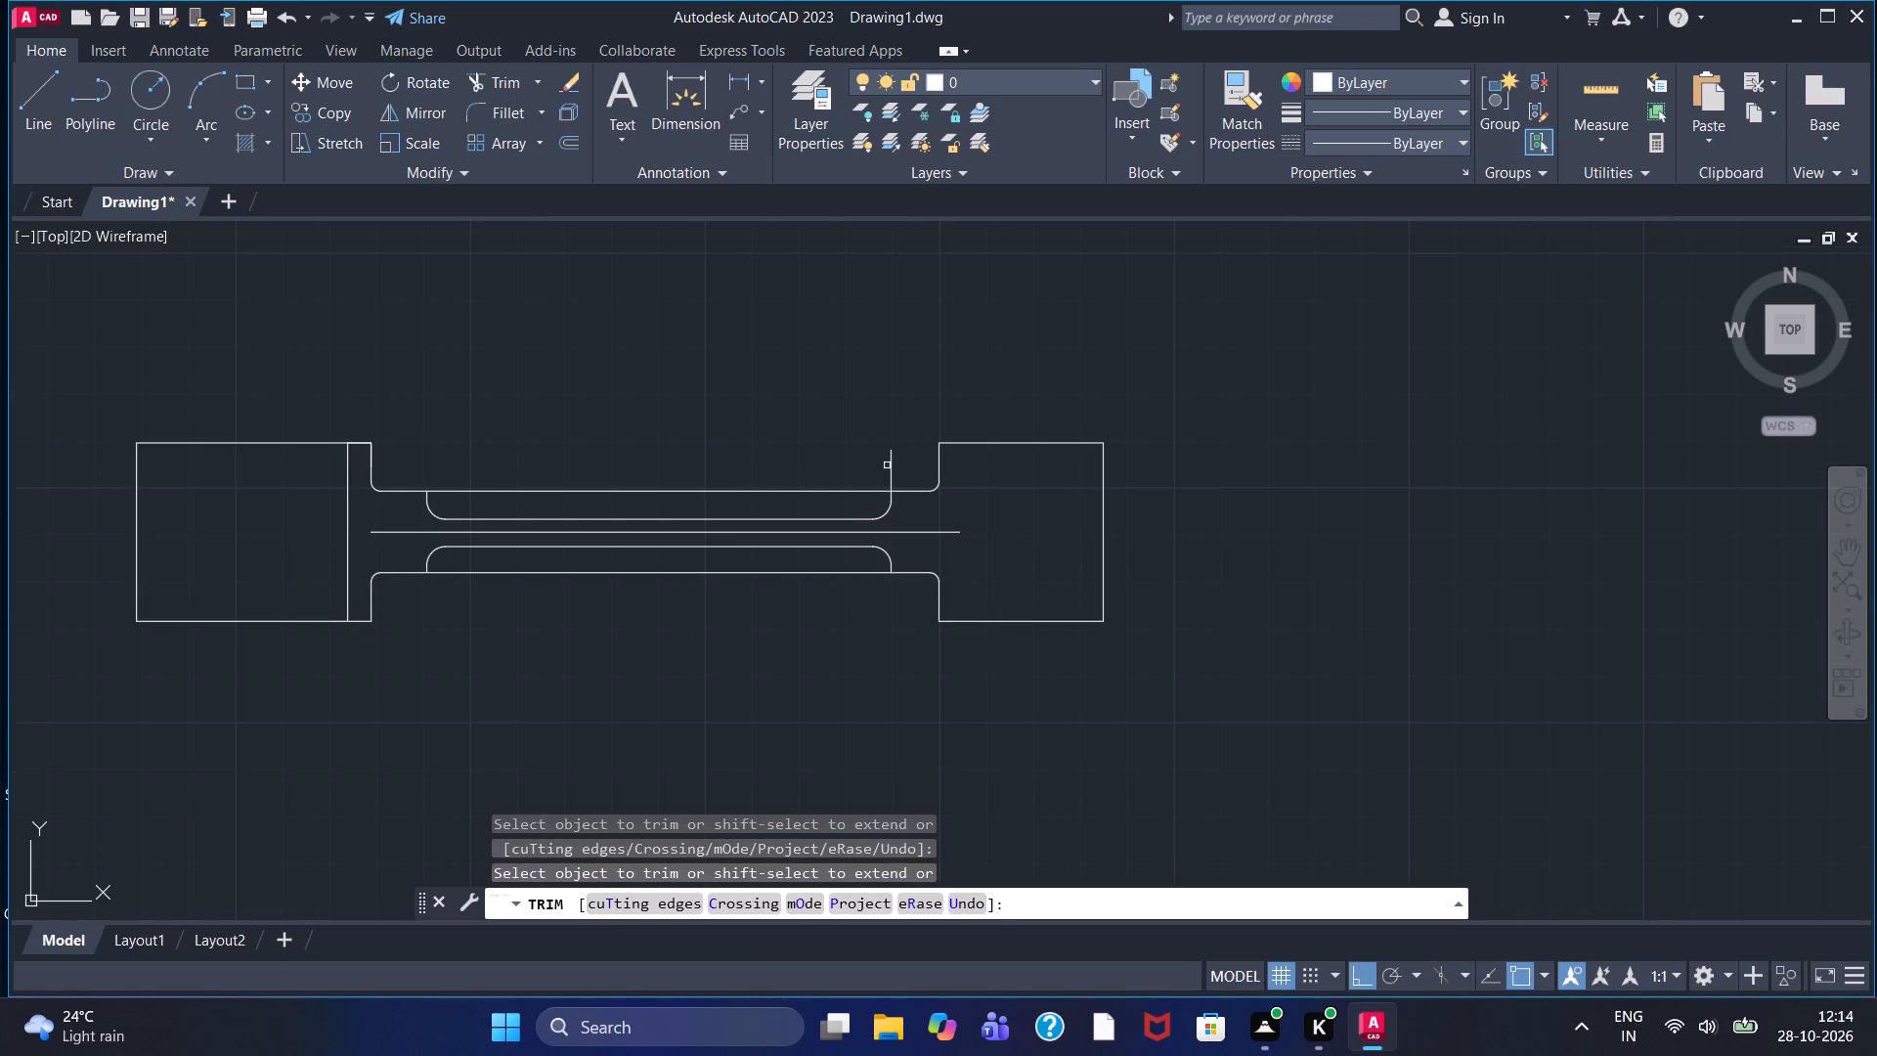
{"action": "left_click", "coordinate": [889, 466]}
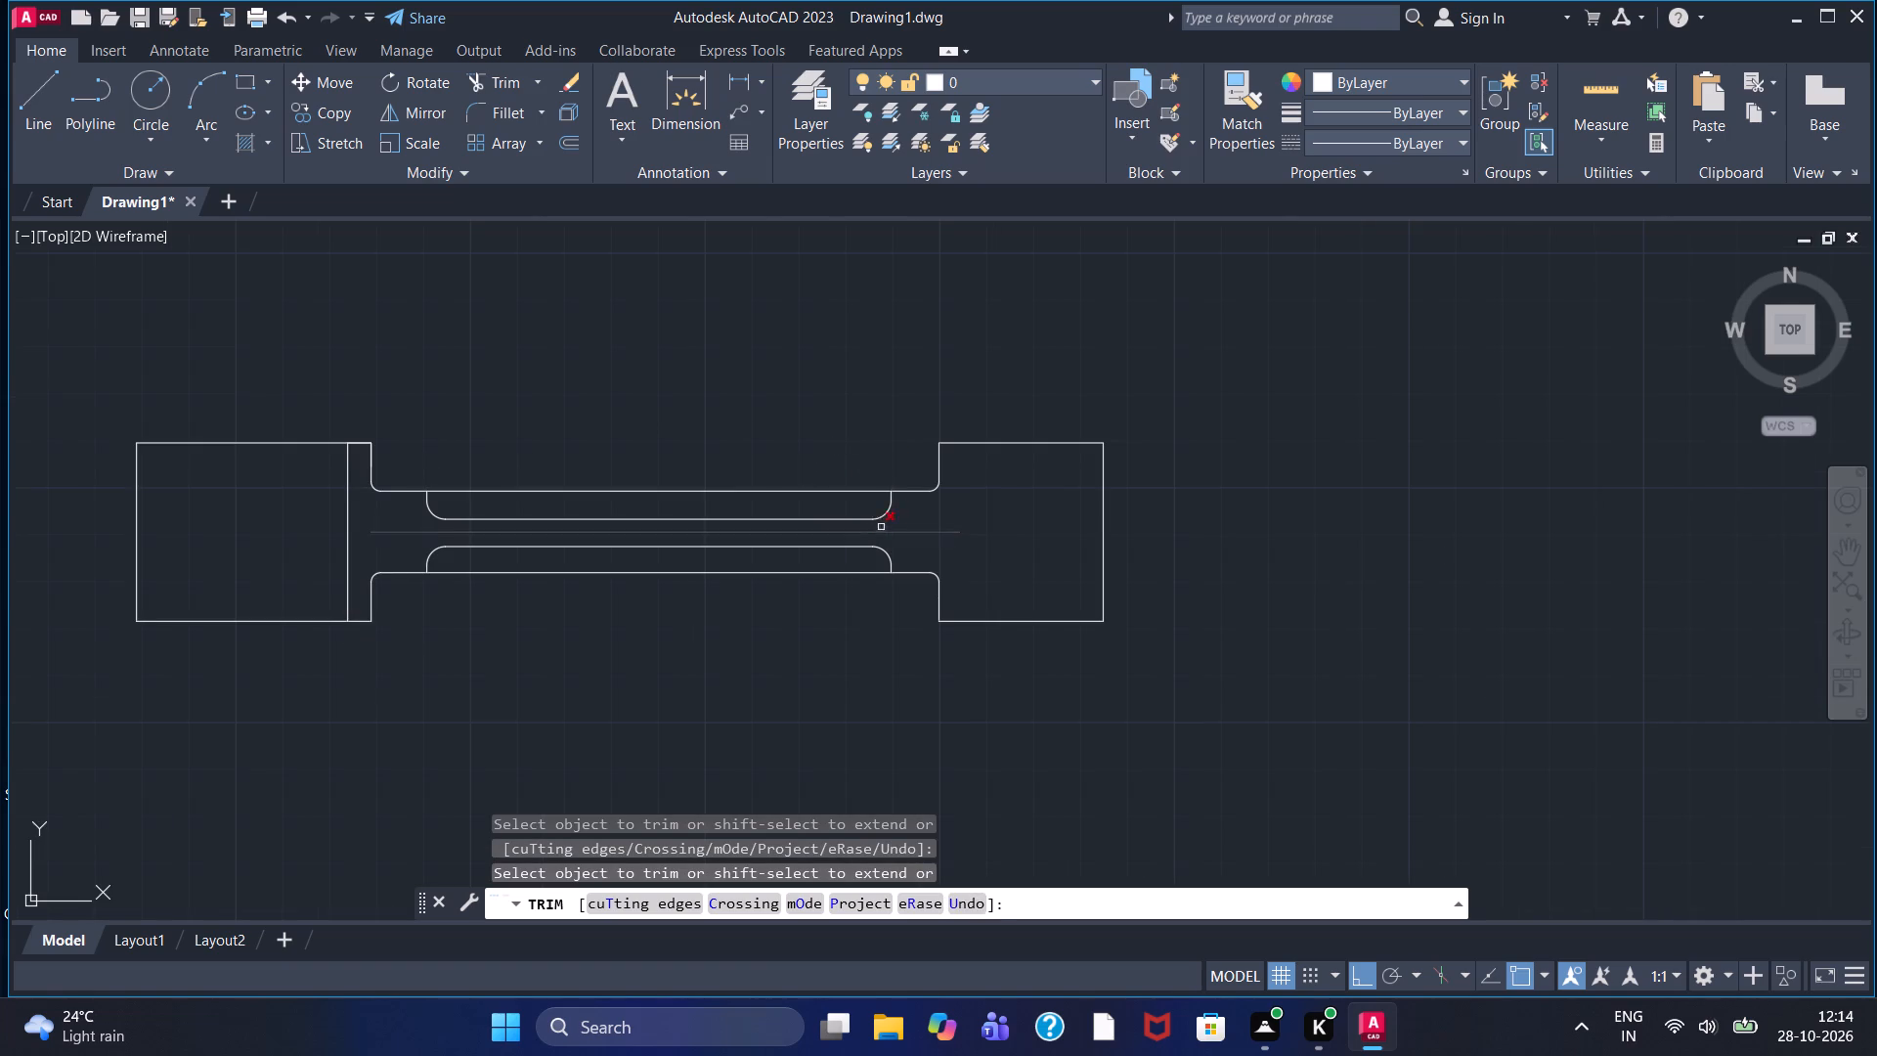
{"action": "left_click", "coordinate": [943, 533]}
Draw a full-height vertical line in the right block, 5 units in from its inner edge, trimmed at the block's bottom edge.
{"action": "left_click", "coordinate": [28, 111]}
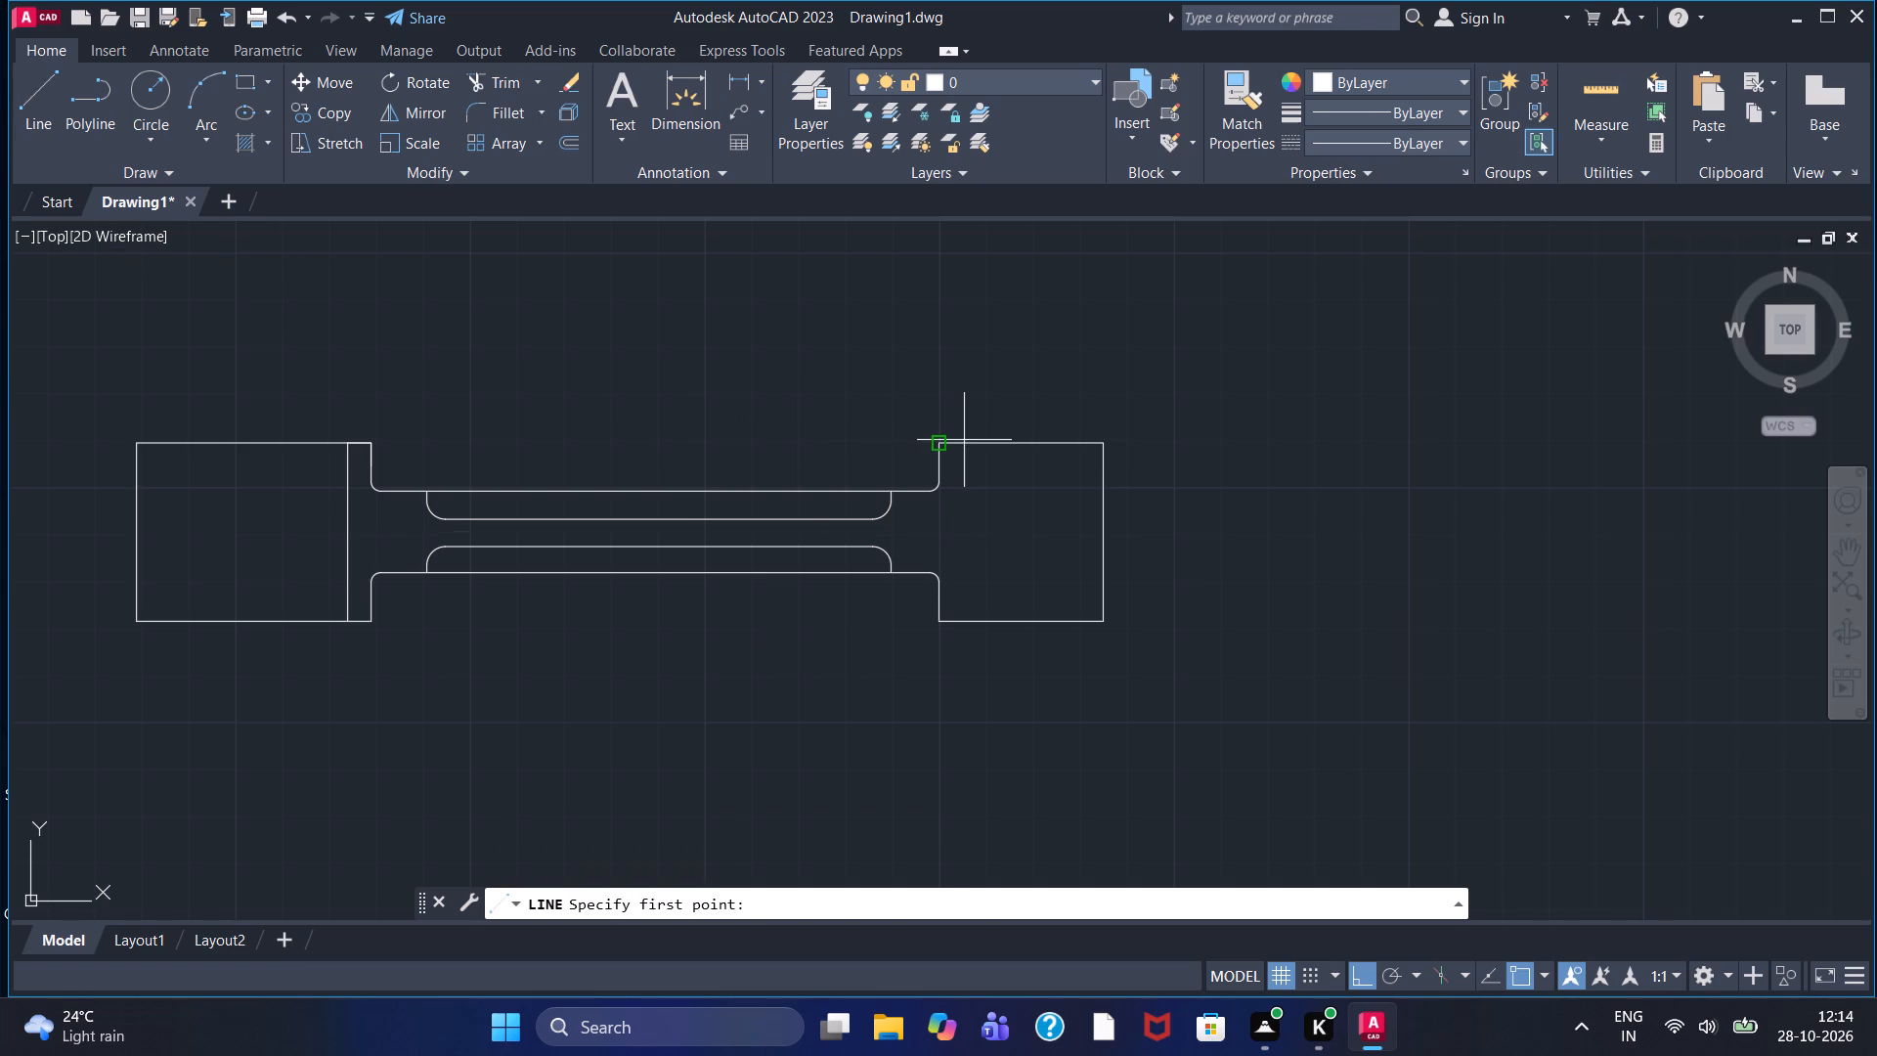
{"action": "left_click", "coordinate": [939, 443]}
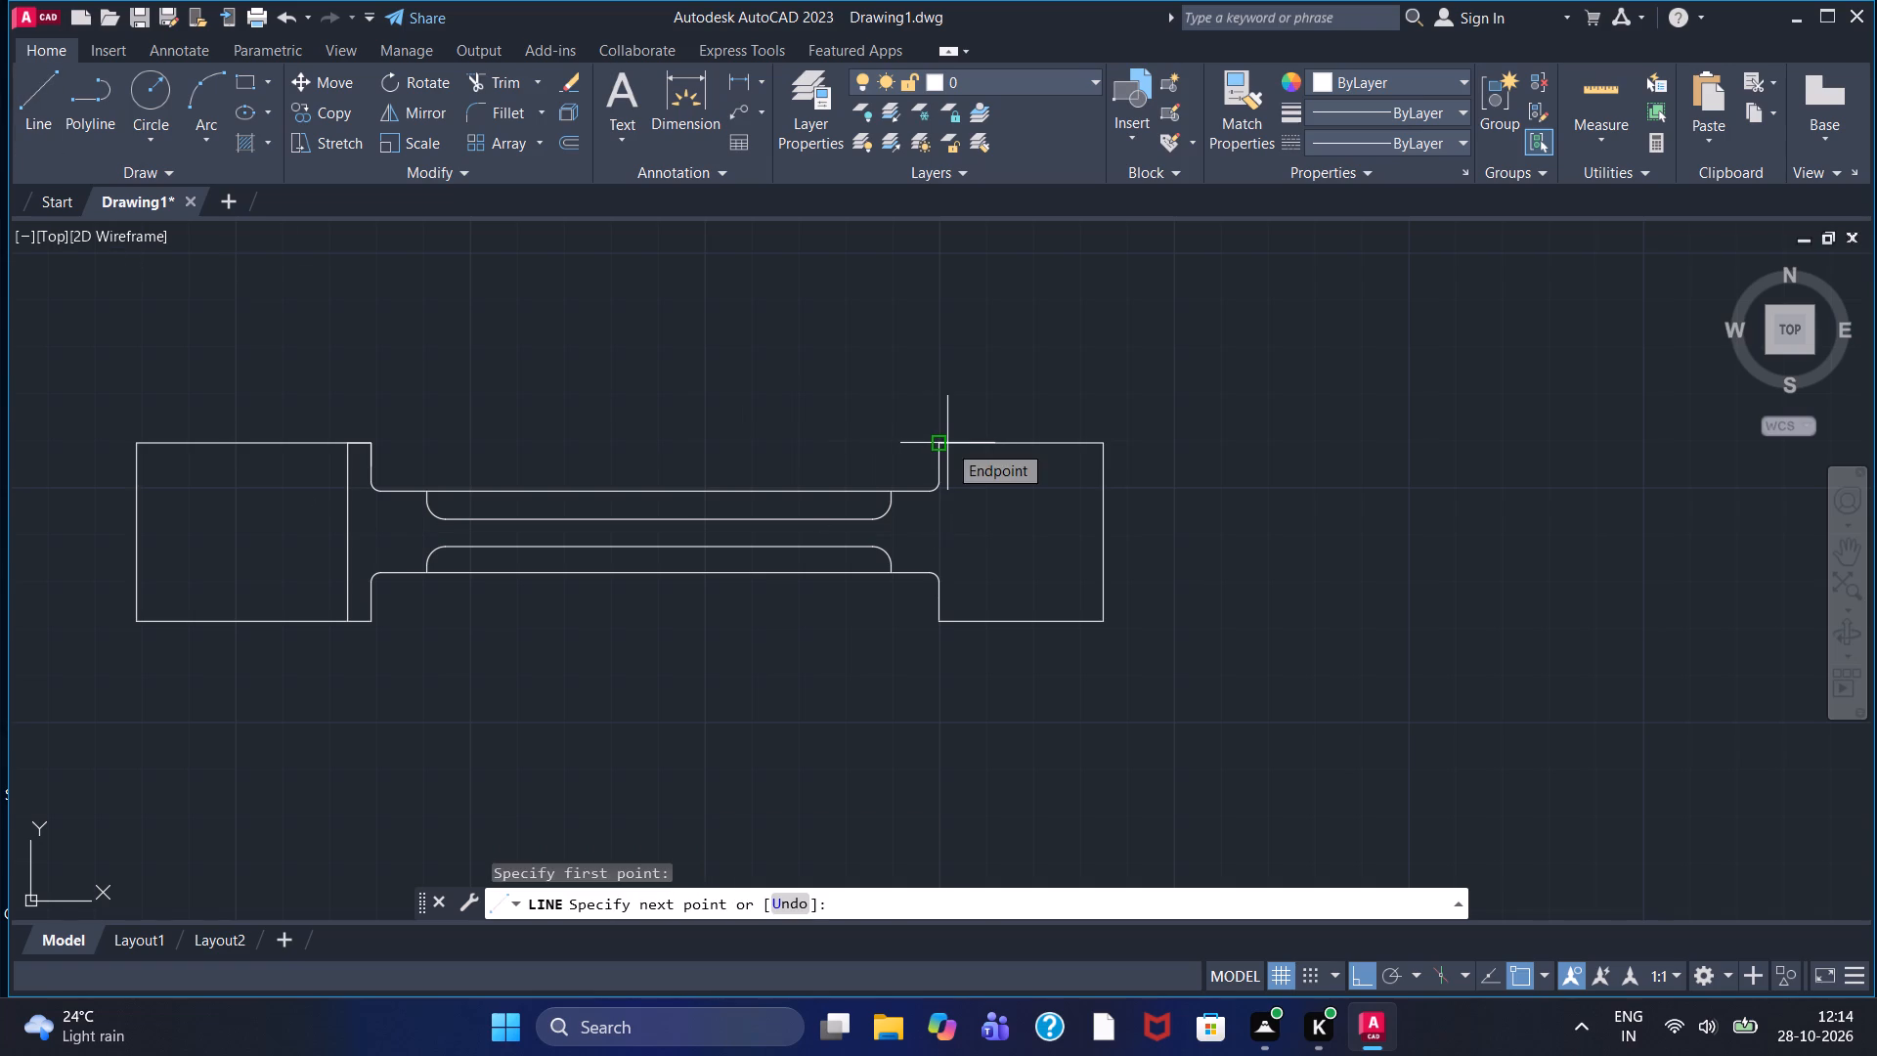
{"action": "key", "text": "5"}
{"action": "key", "text": "Return"}
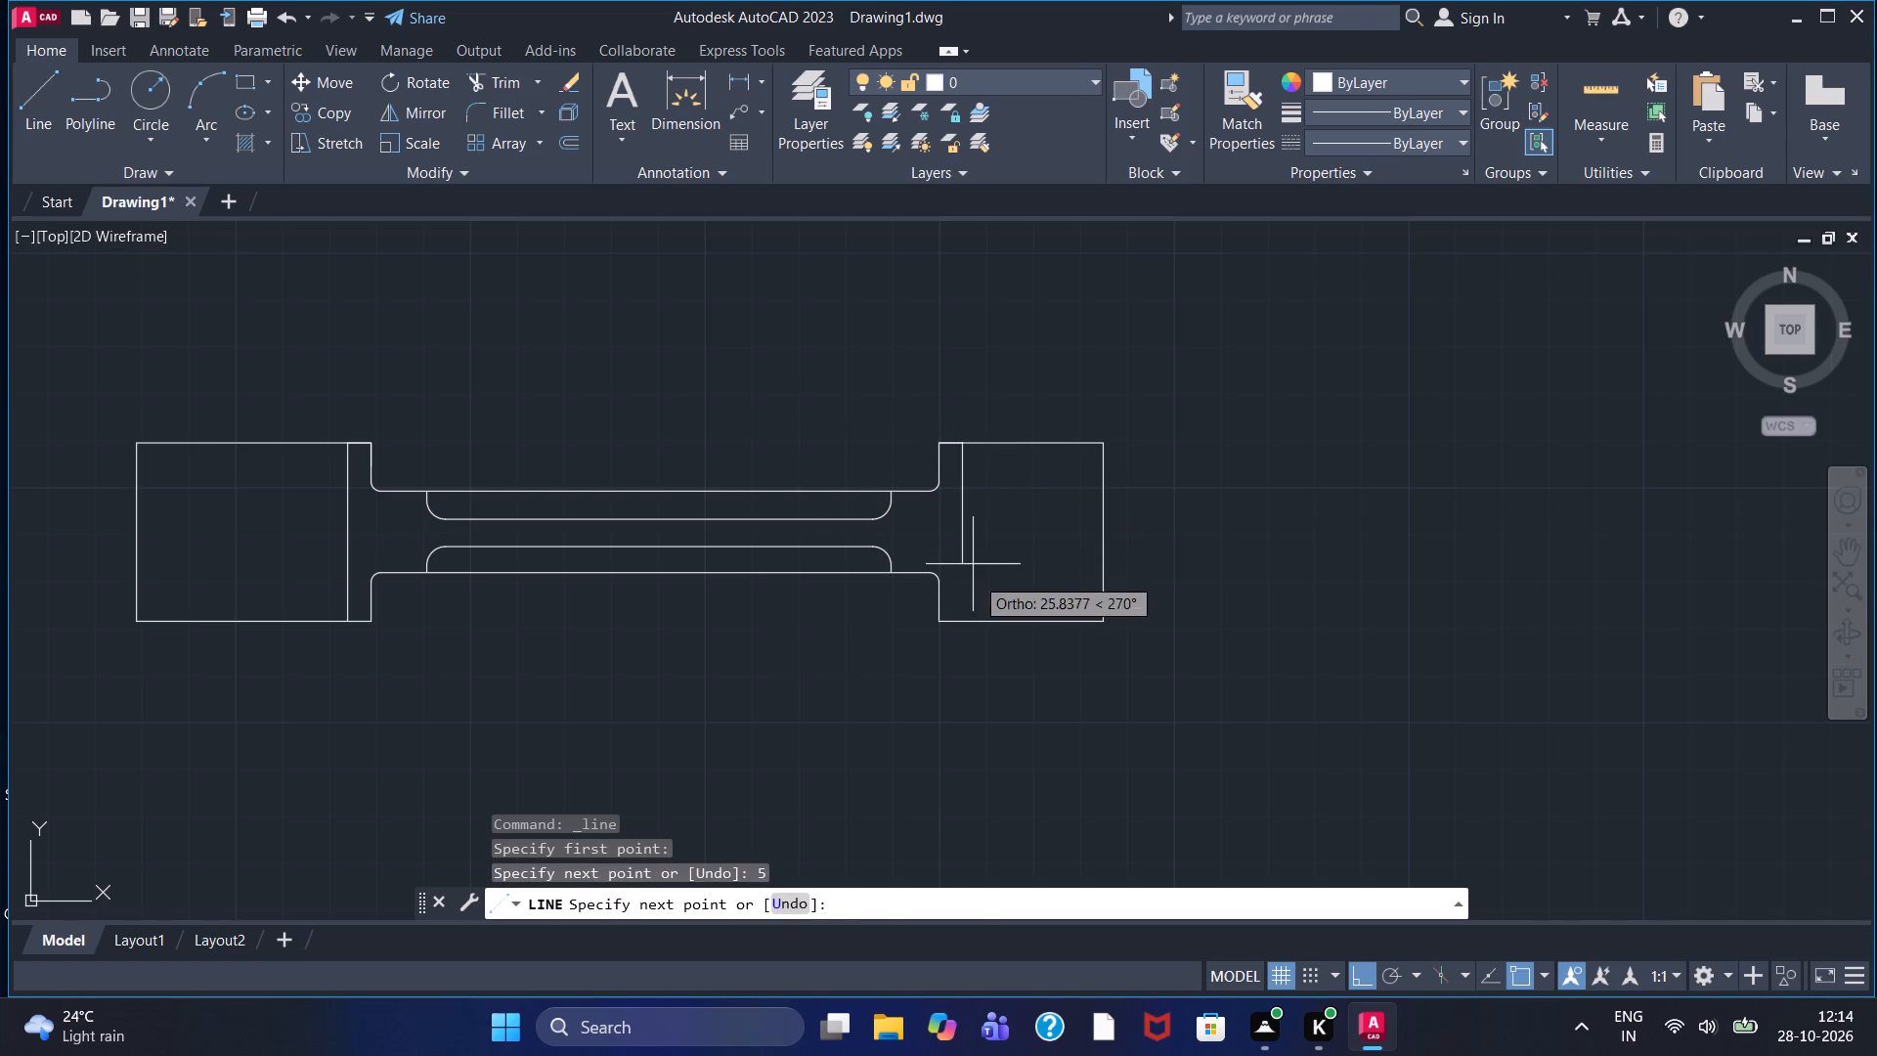
{"action": "left_click", "coordinate": [977, 642]}
{"action": "right_click", "coordinate": [977, 642]}
{"action": "left_click", "coordinate": [1012, 651]}
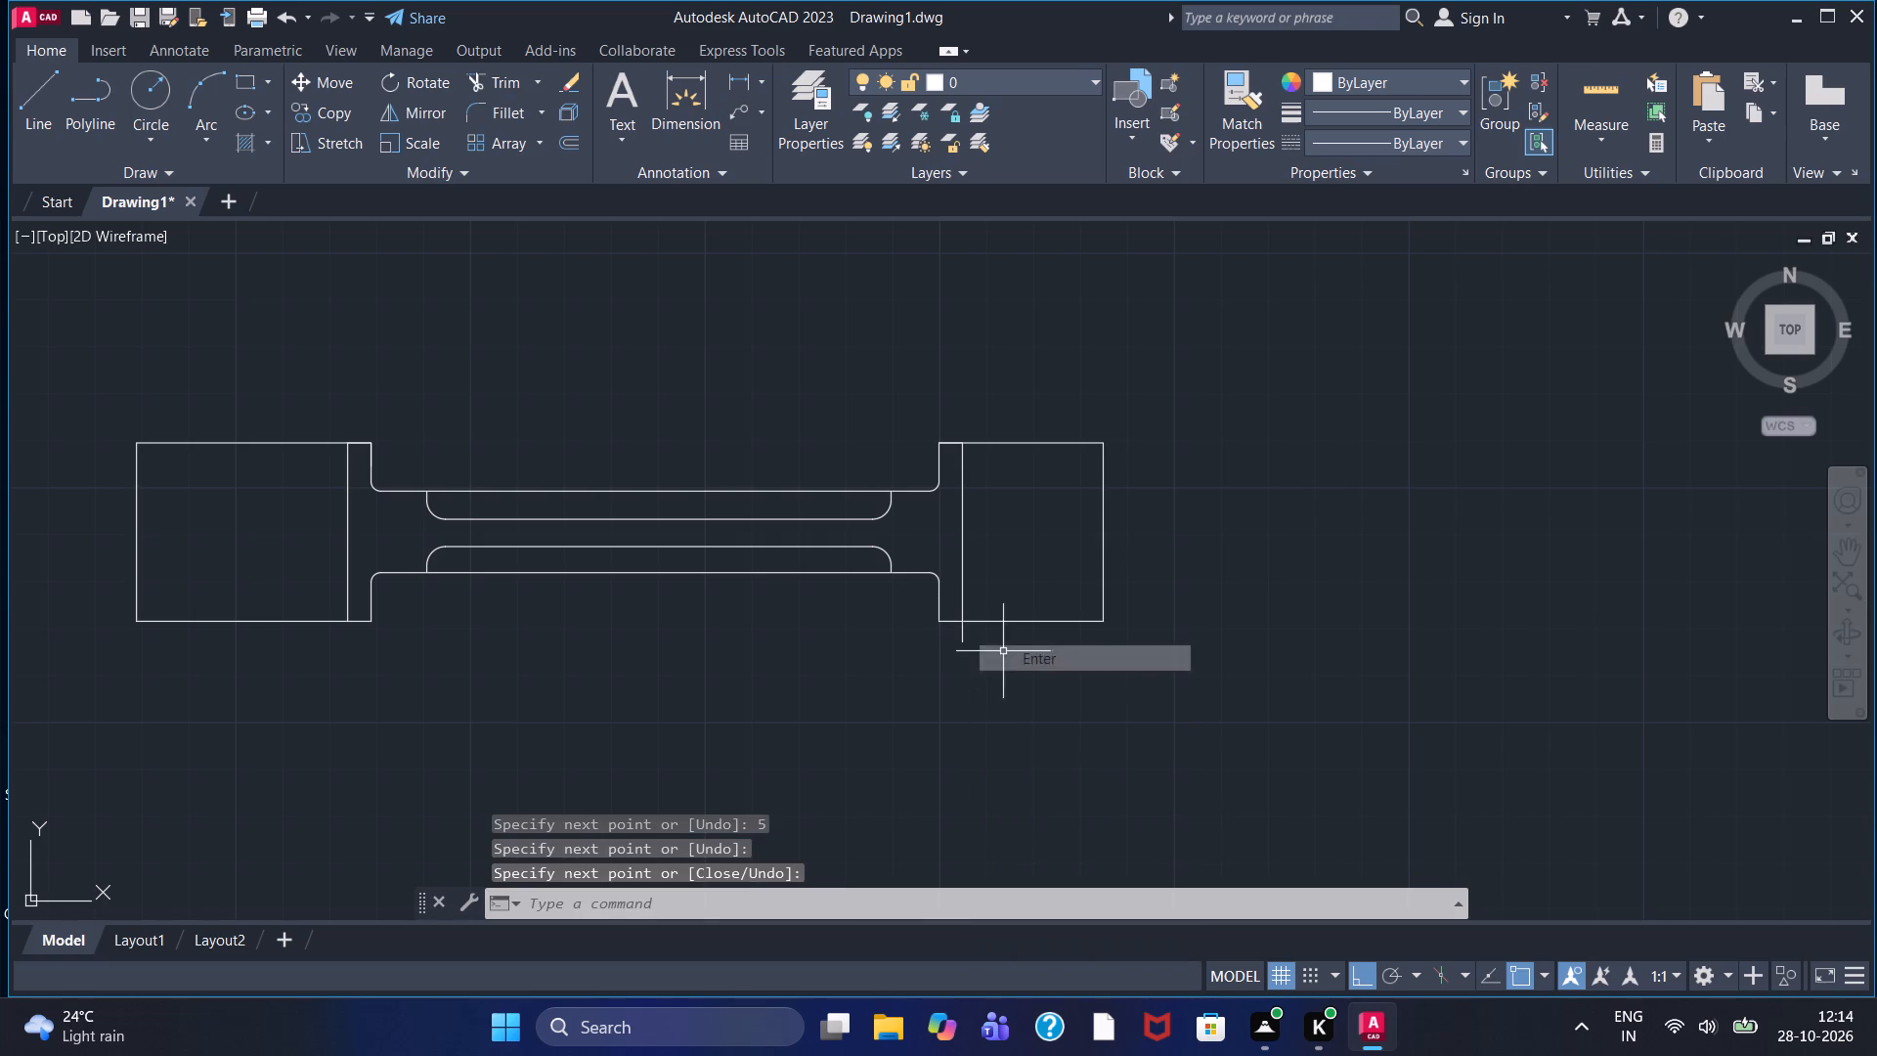
{"action": "left_click", "coordinate": [498, 84]}
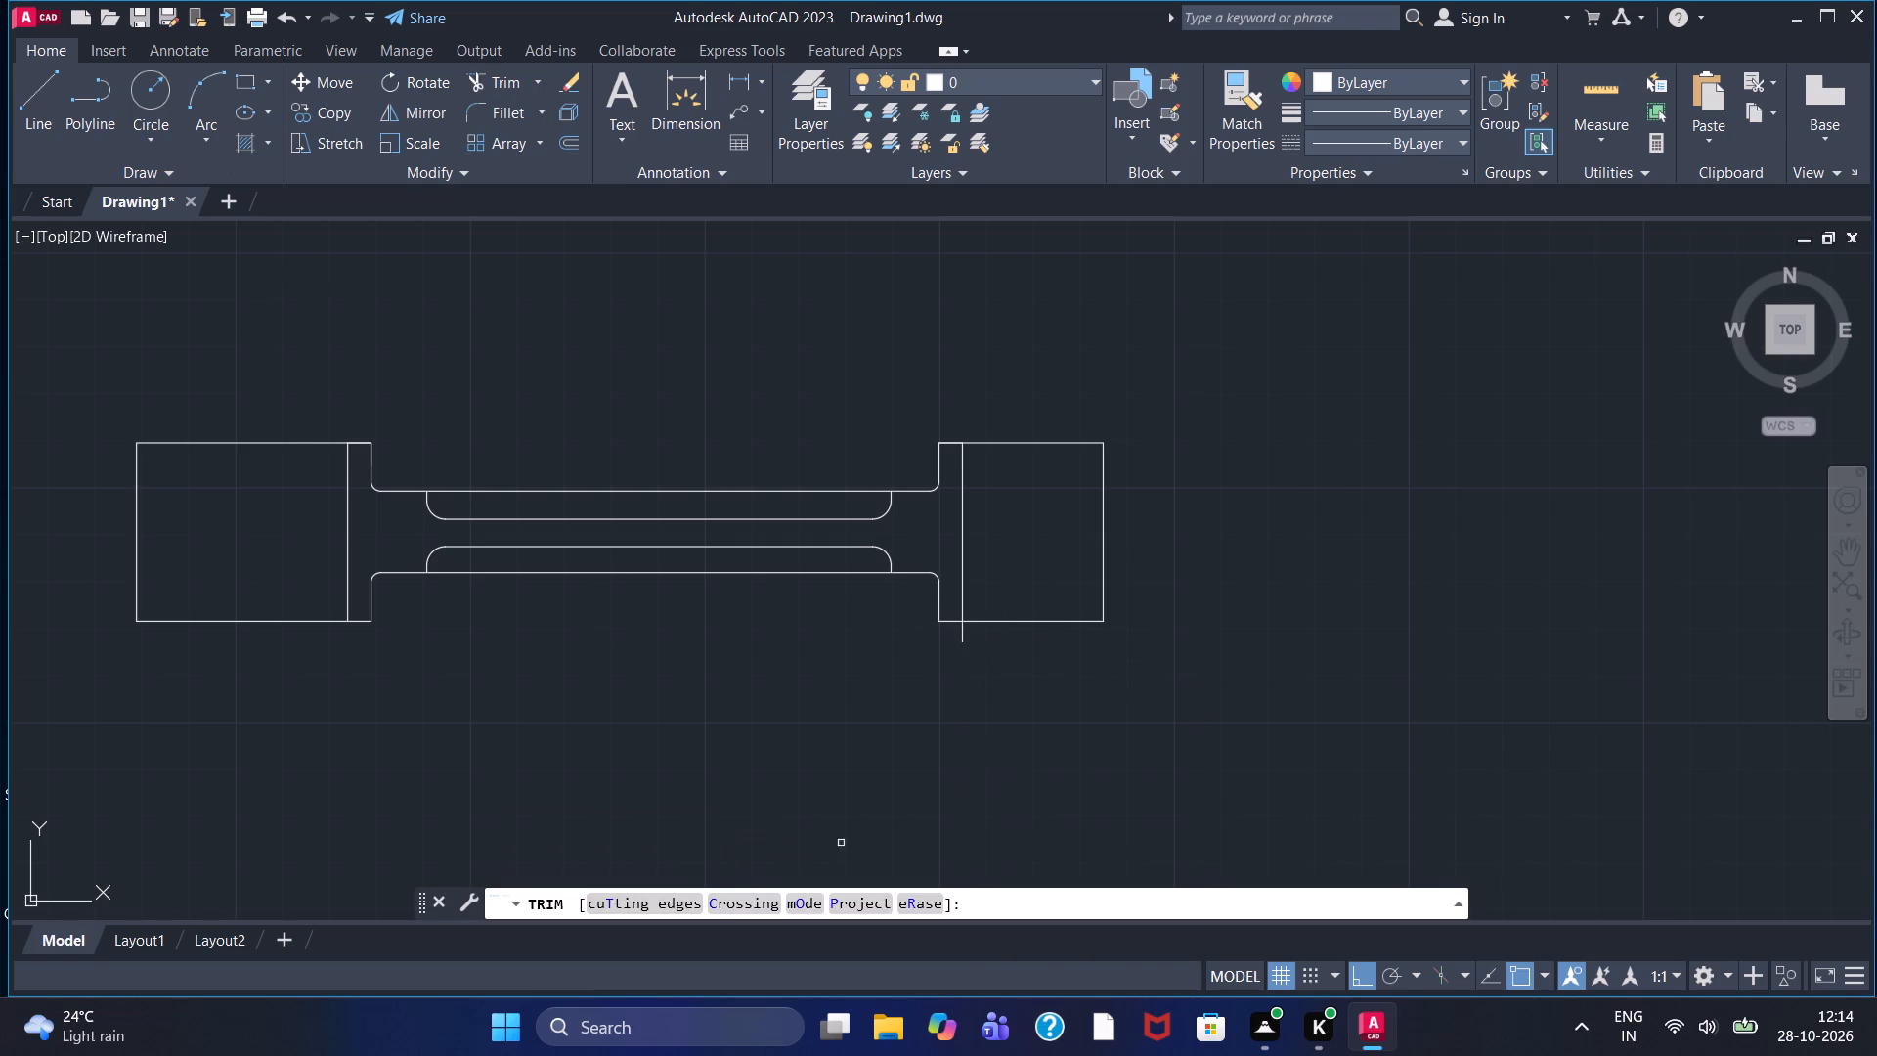
{"action": "left_click", "coordinate": [966, 639]}
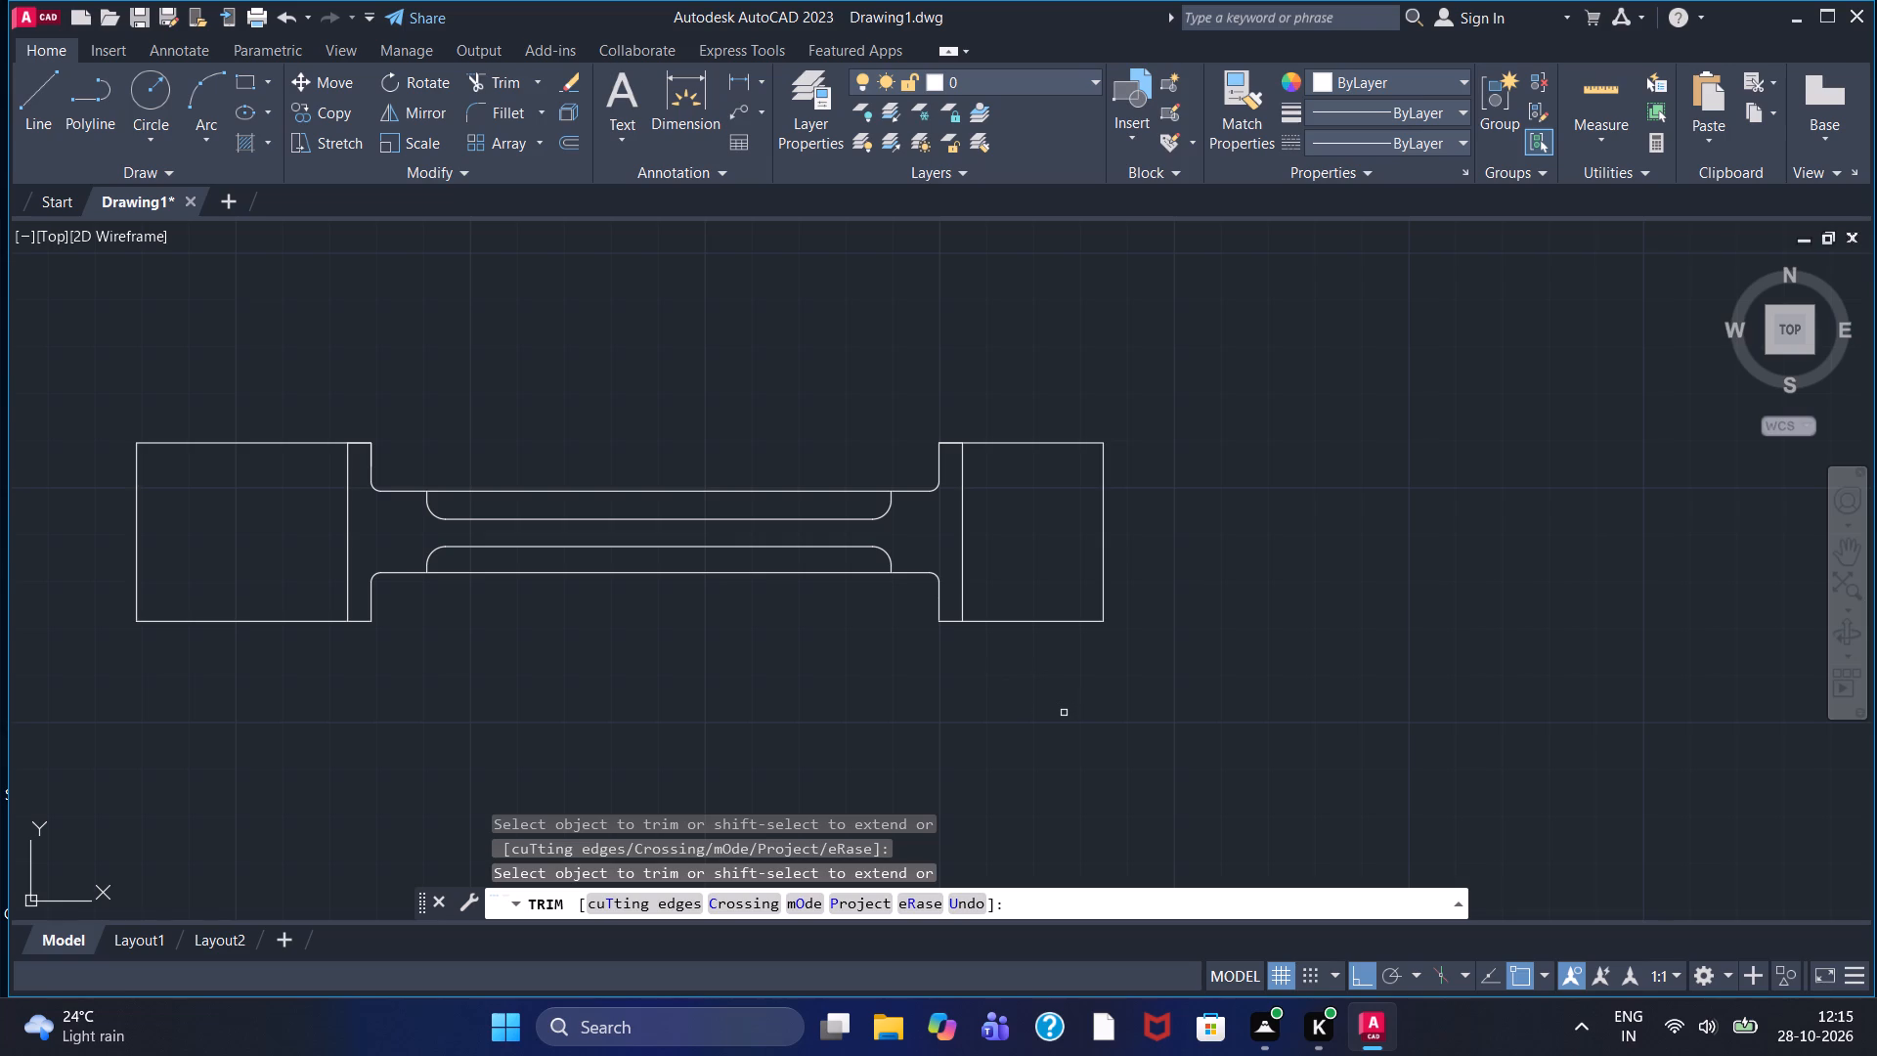
Offset the right block's top edge a short distance into the block using the Through option.
{"action": "scroll", "coordinate": [1064, 713], "scroll_direction": "down", "scroll_amount": 1}
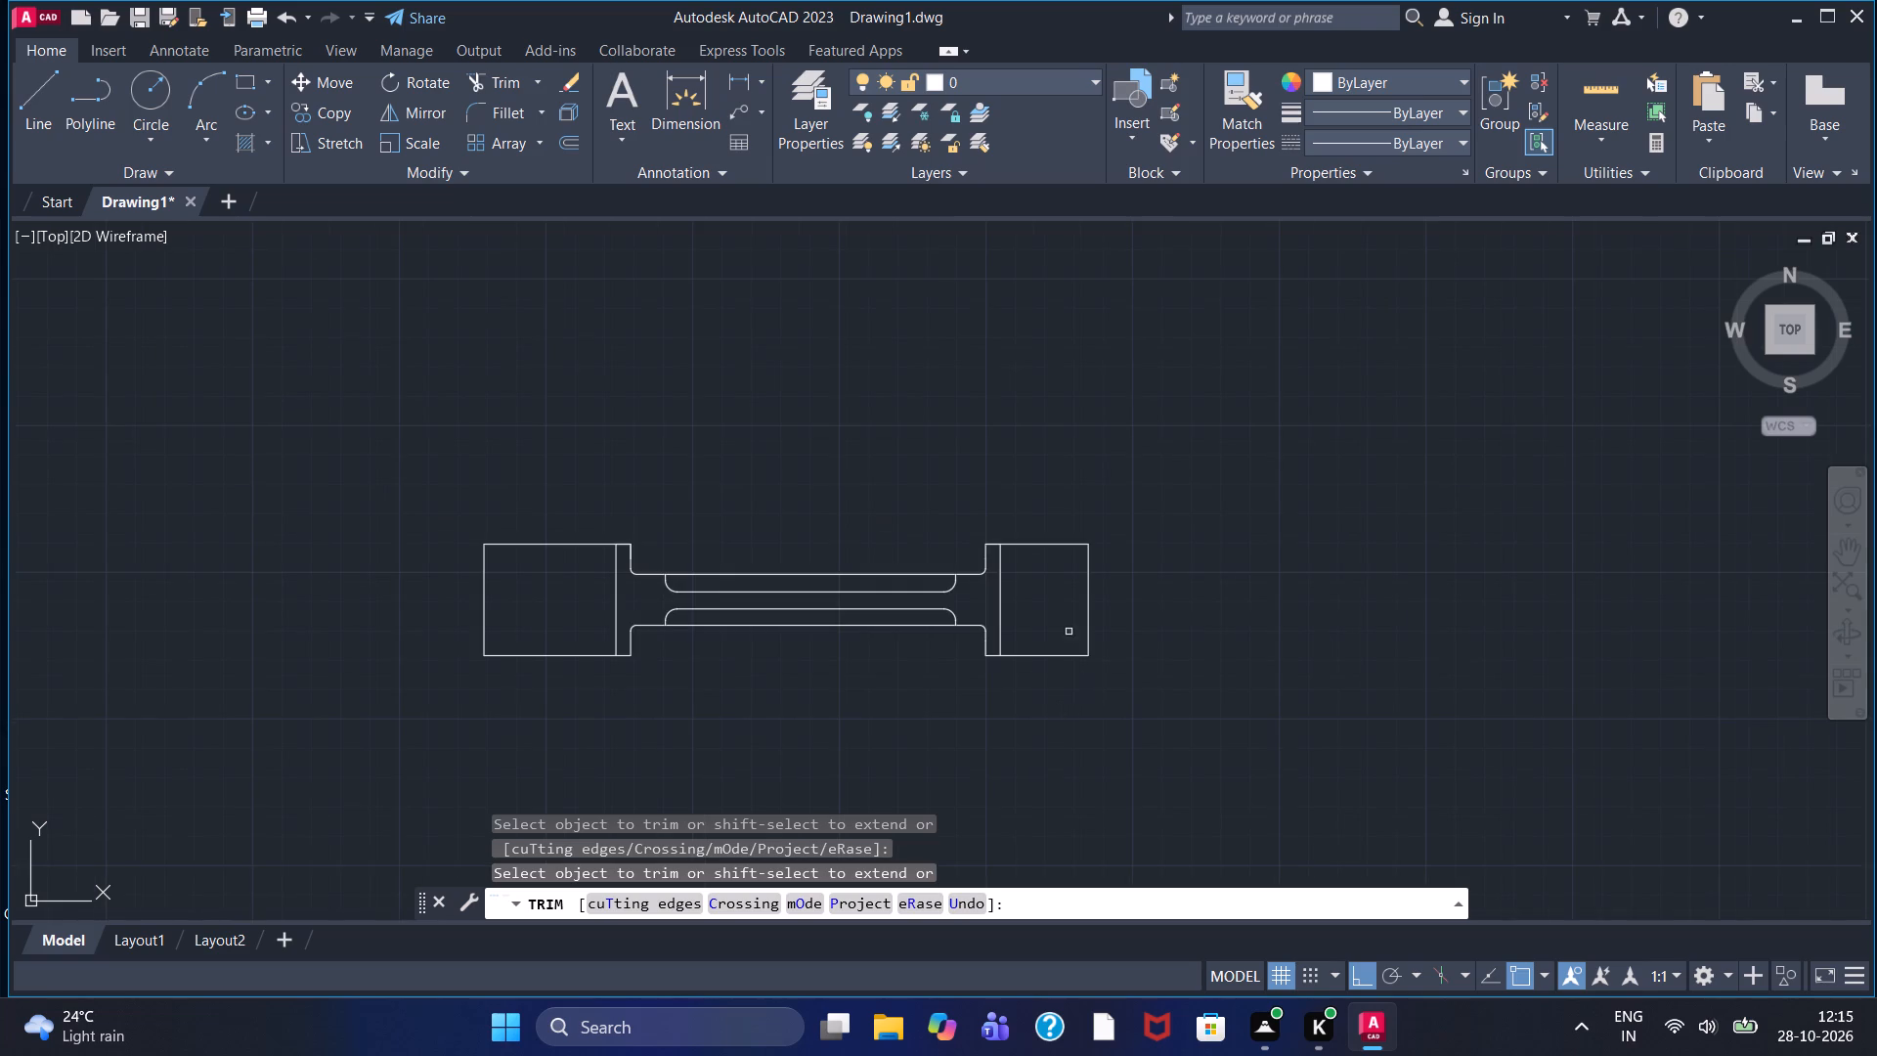
{"action": "scroll", "coordinate": [1048, 604], "scroll_direction": "up", "scroll_amount": 1}
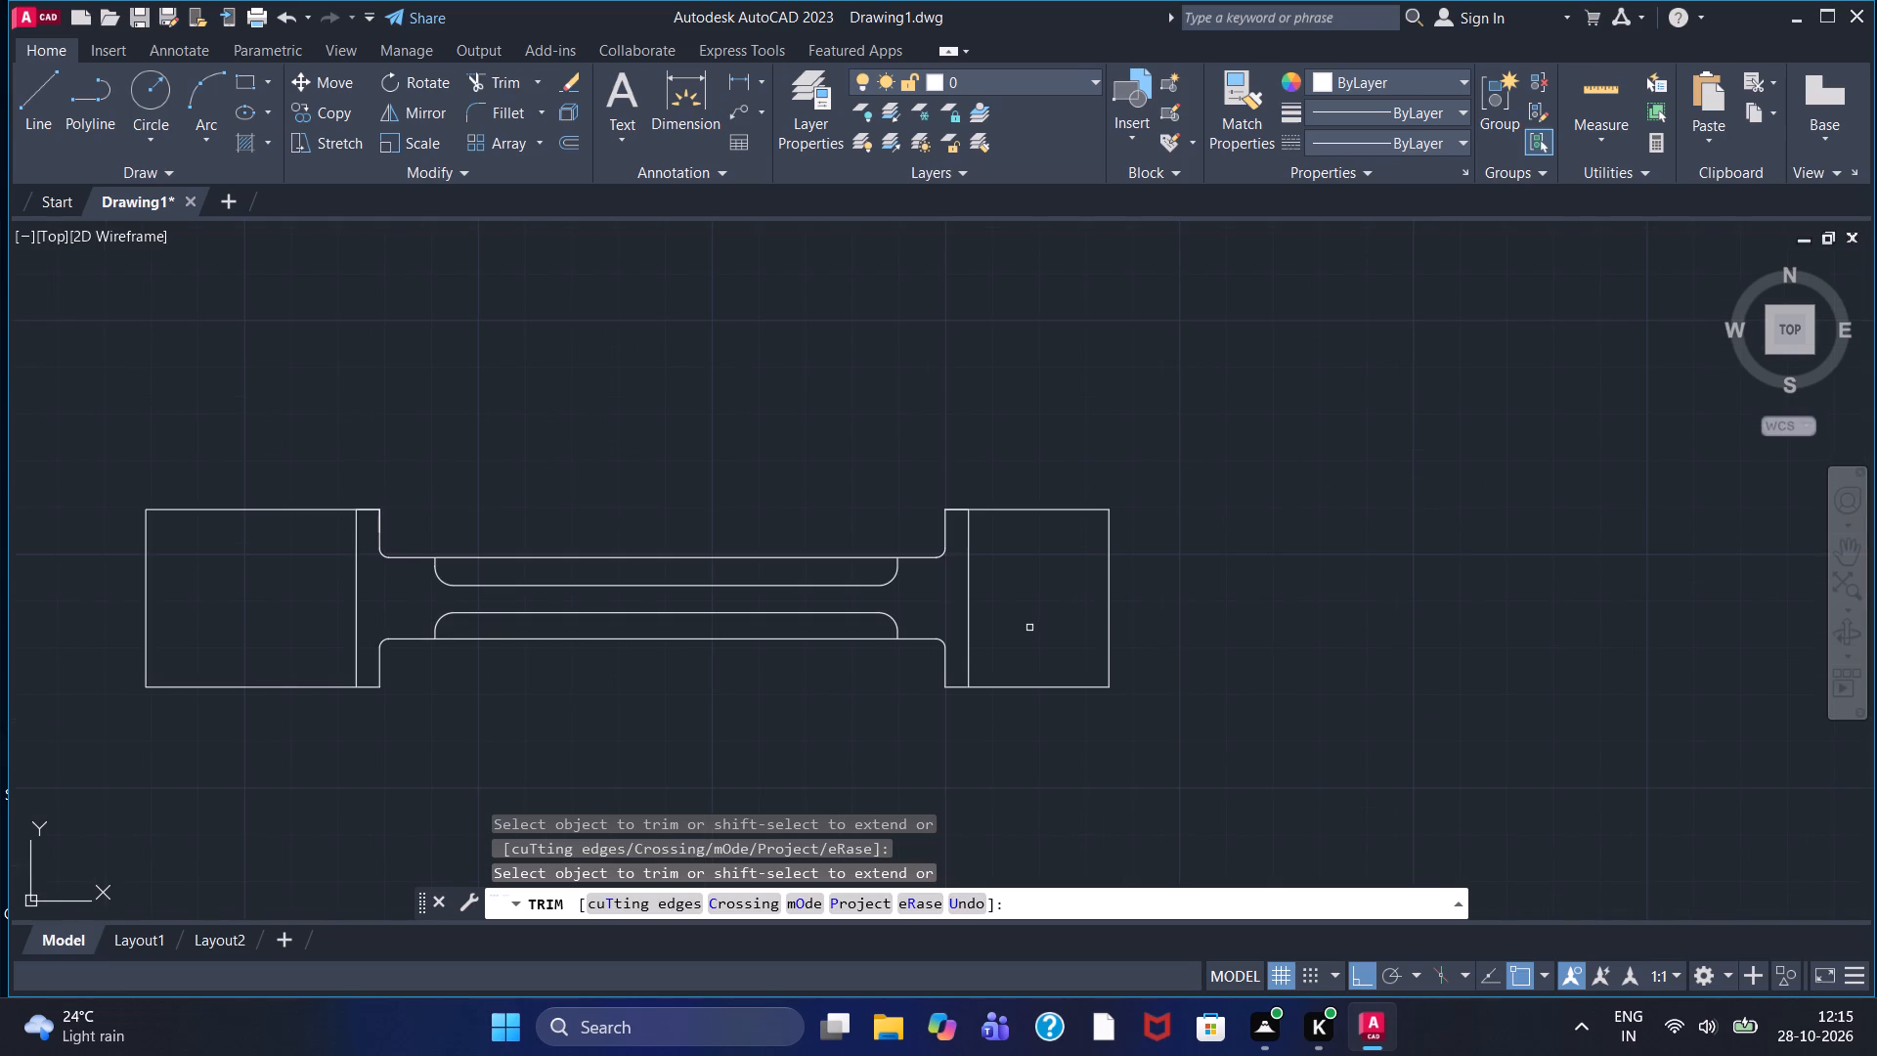
{"action": "left_click", "coordinate": [575, 141]}
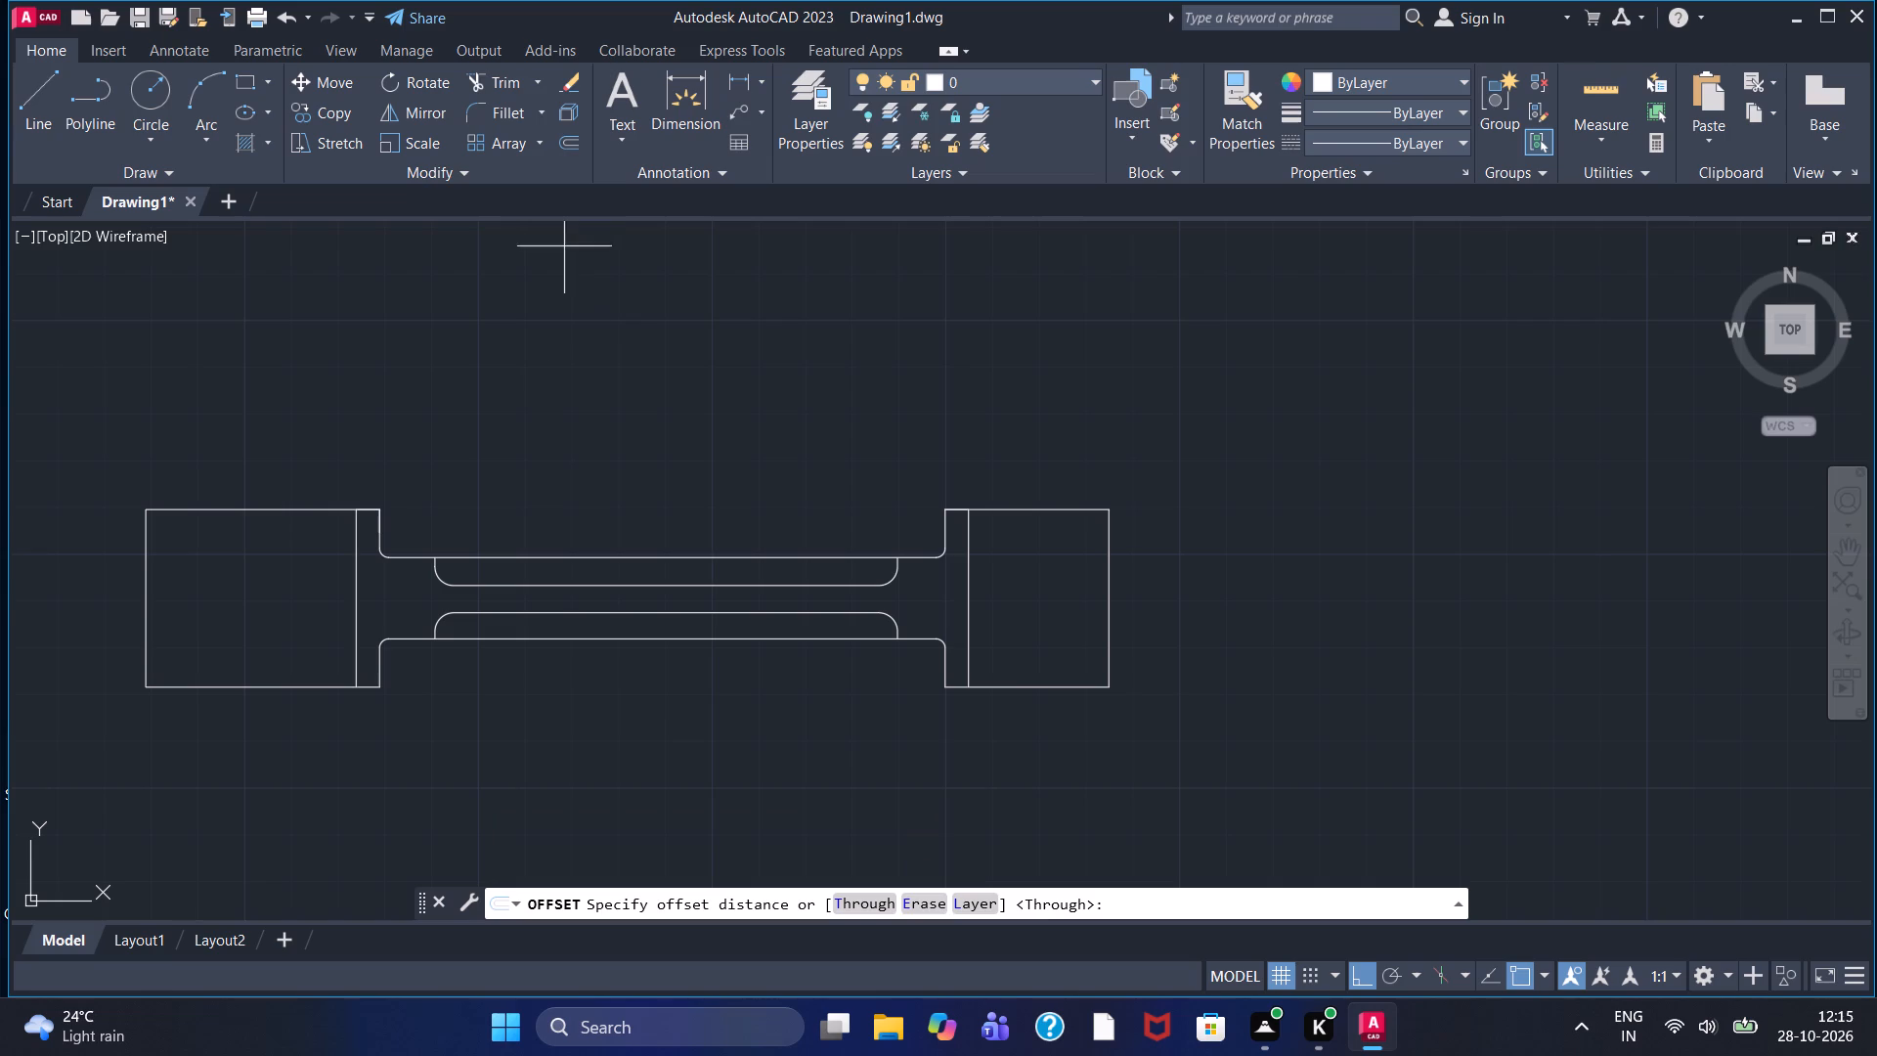
{"action": "left_click", "coordinate": [891, 896]}
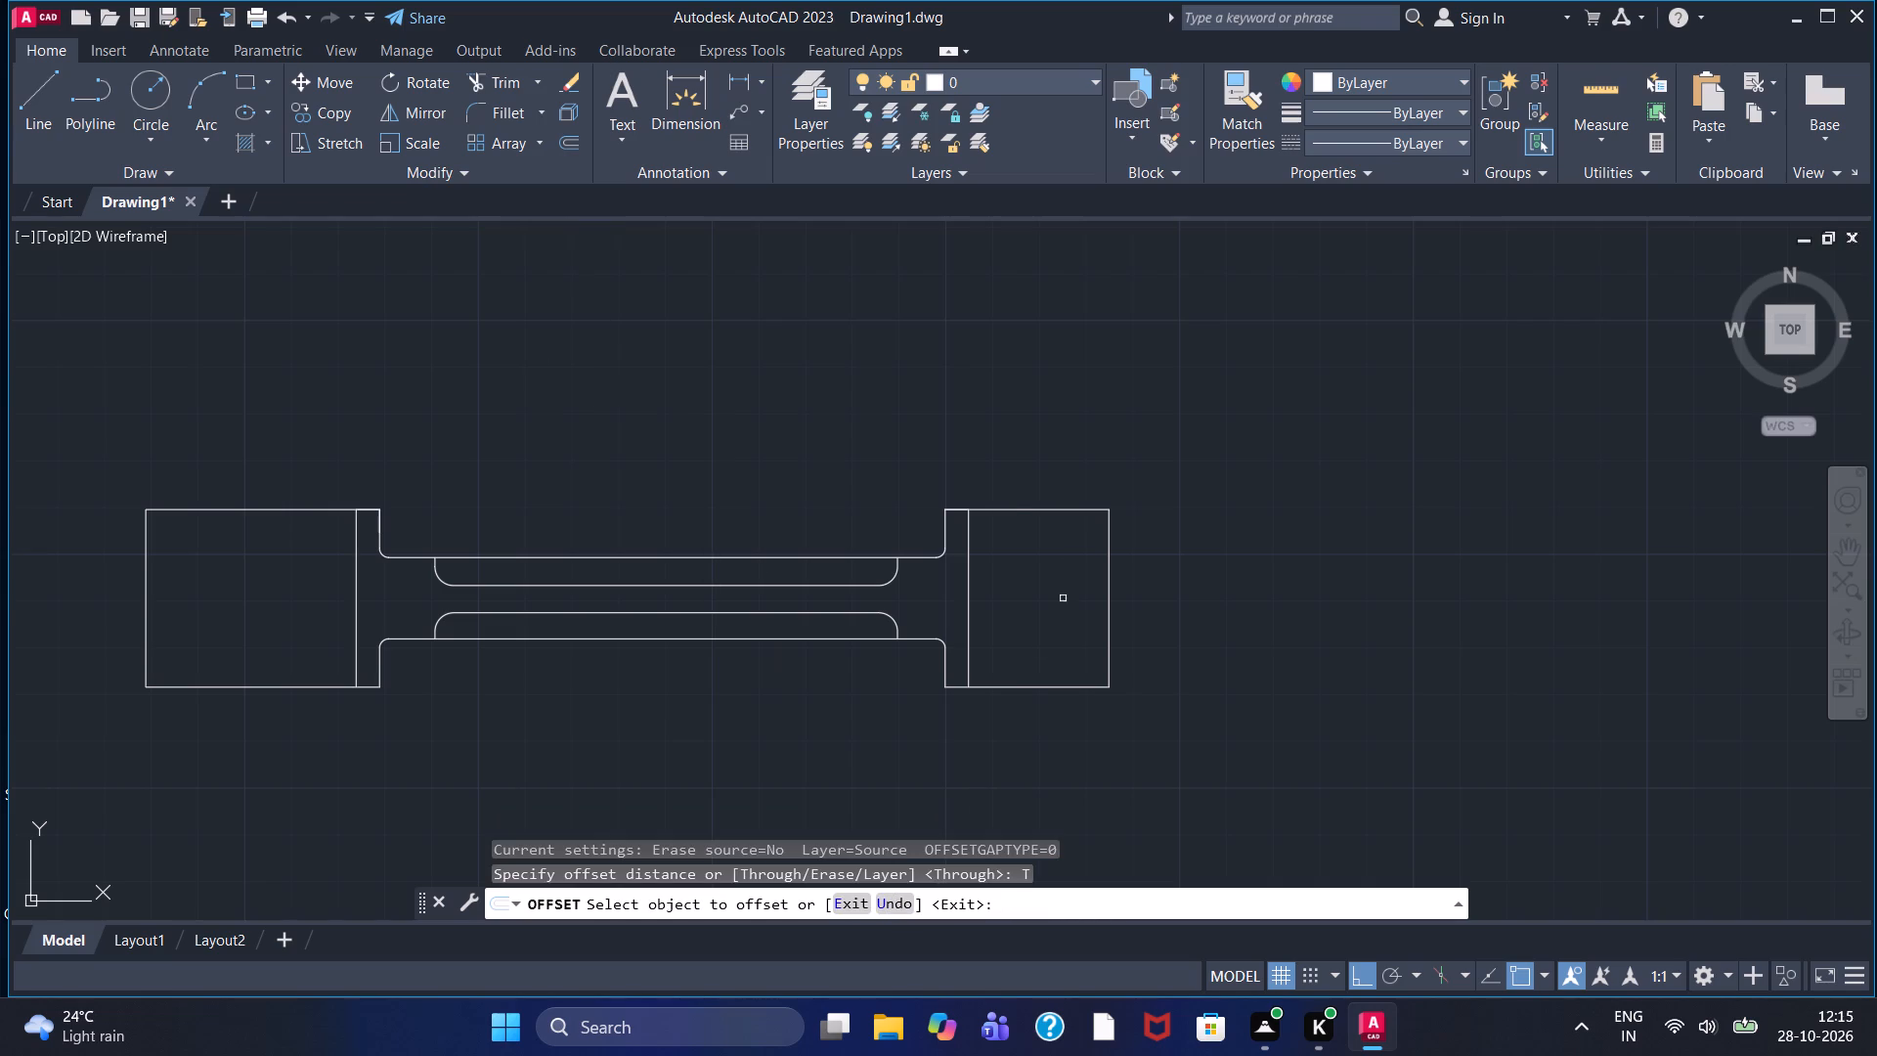
{"action": "left_click", "coordinate": [1056, 508]}
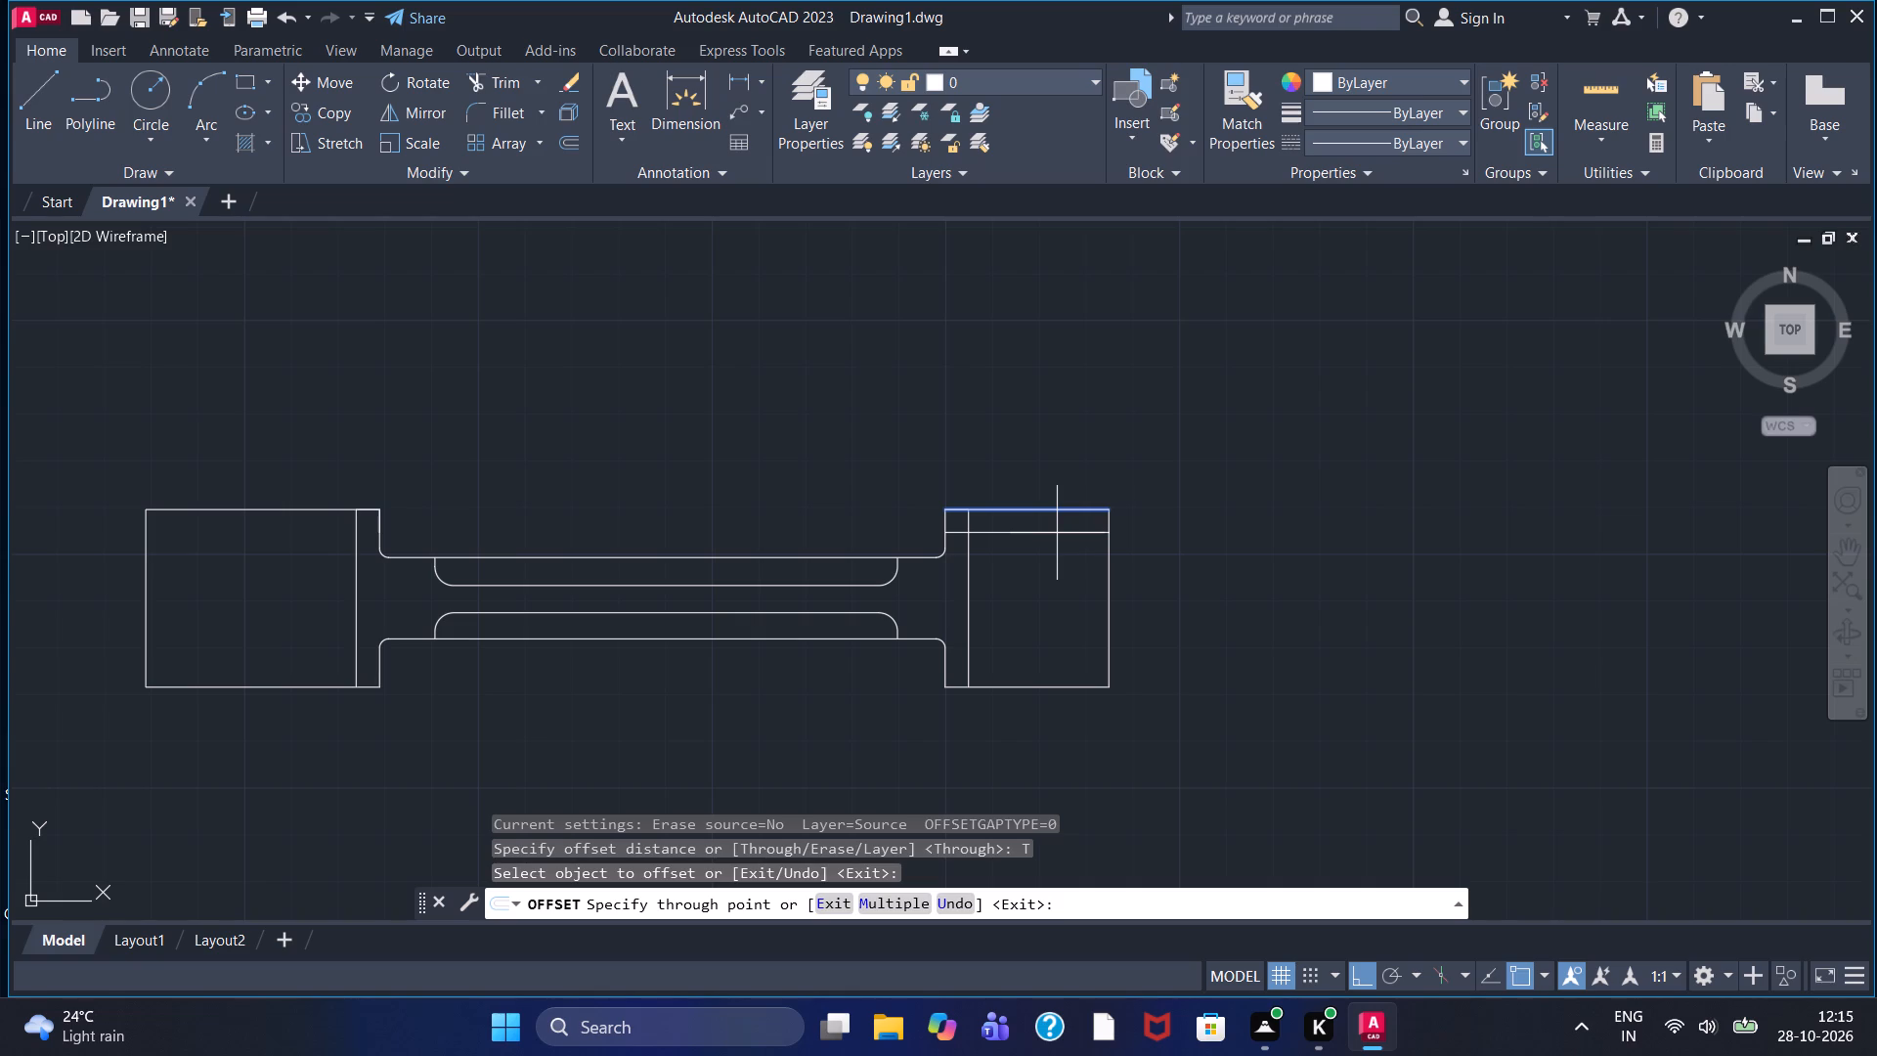
{"action": "left_click", "coordinate": [1057, 527]}
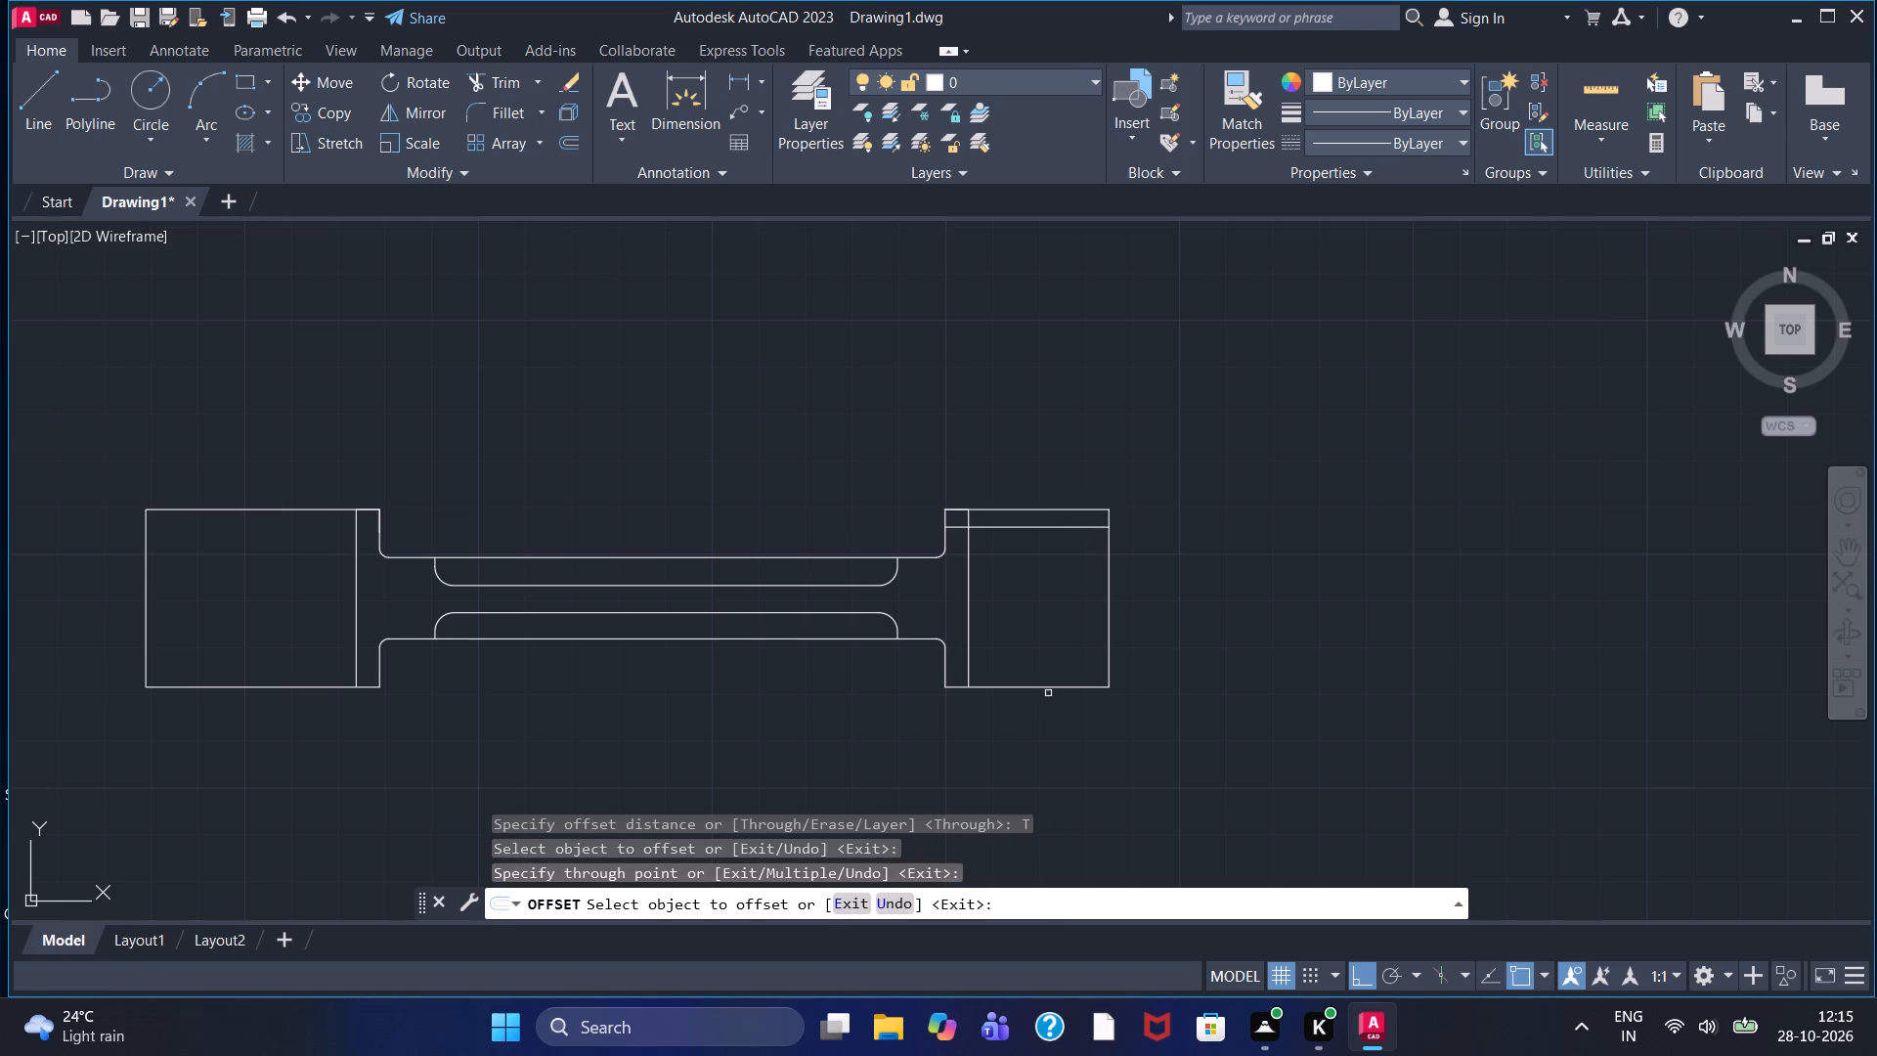
Offset the right block's bottom edge a short distance up into the block using the Through option.
{"action": "left_click", "coordinate": [1054, 684]}
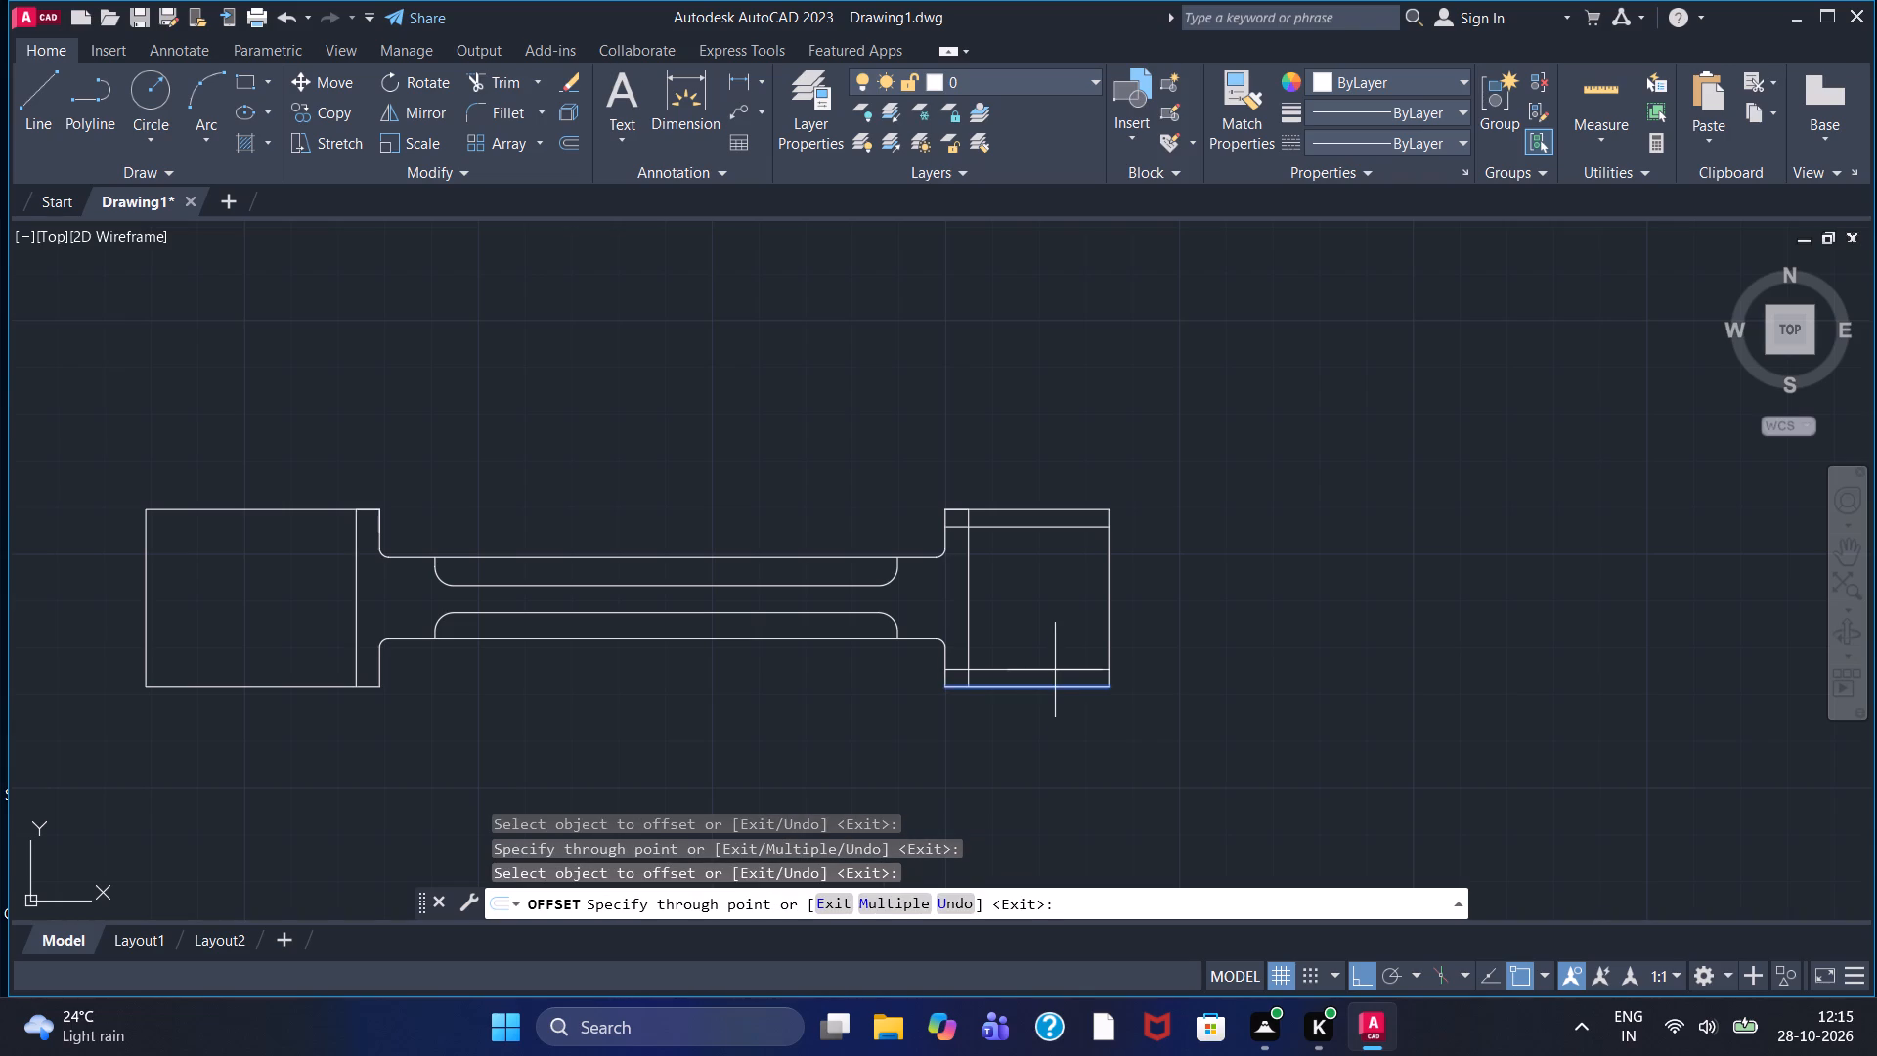
{"action": "left_click", "coordinate": [1055, 670]}
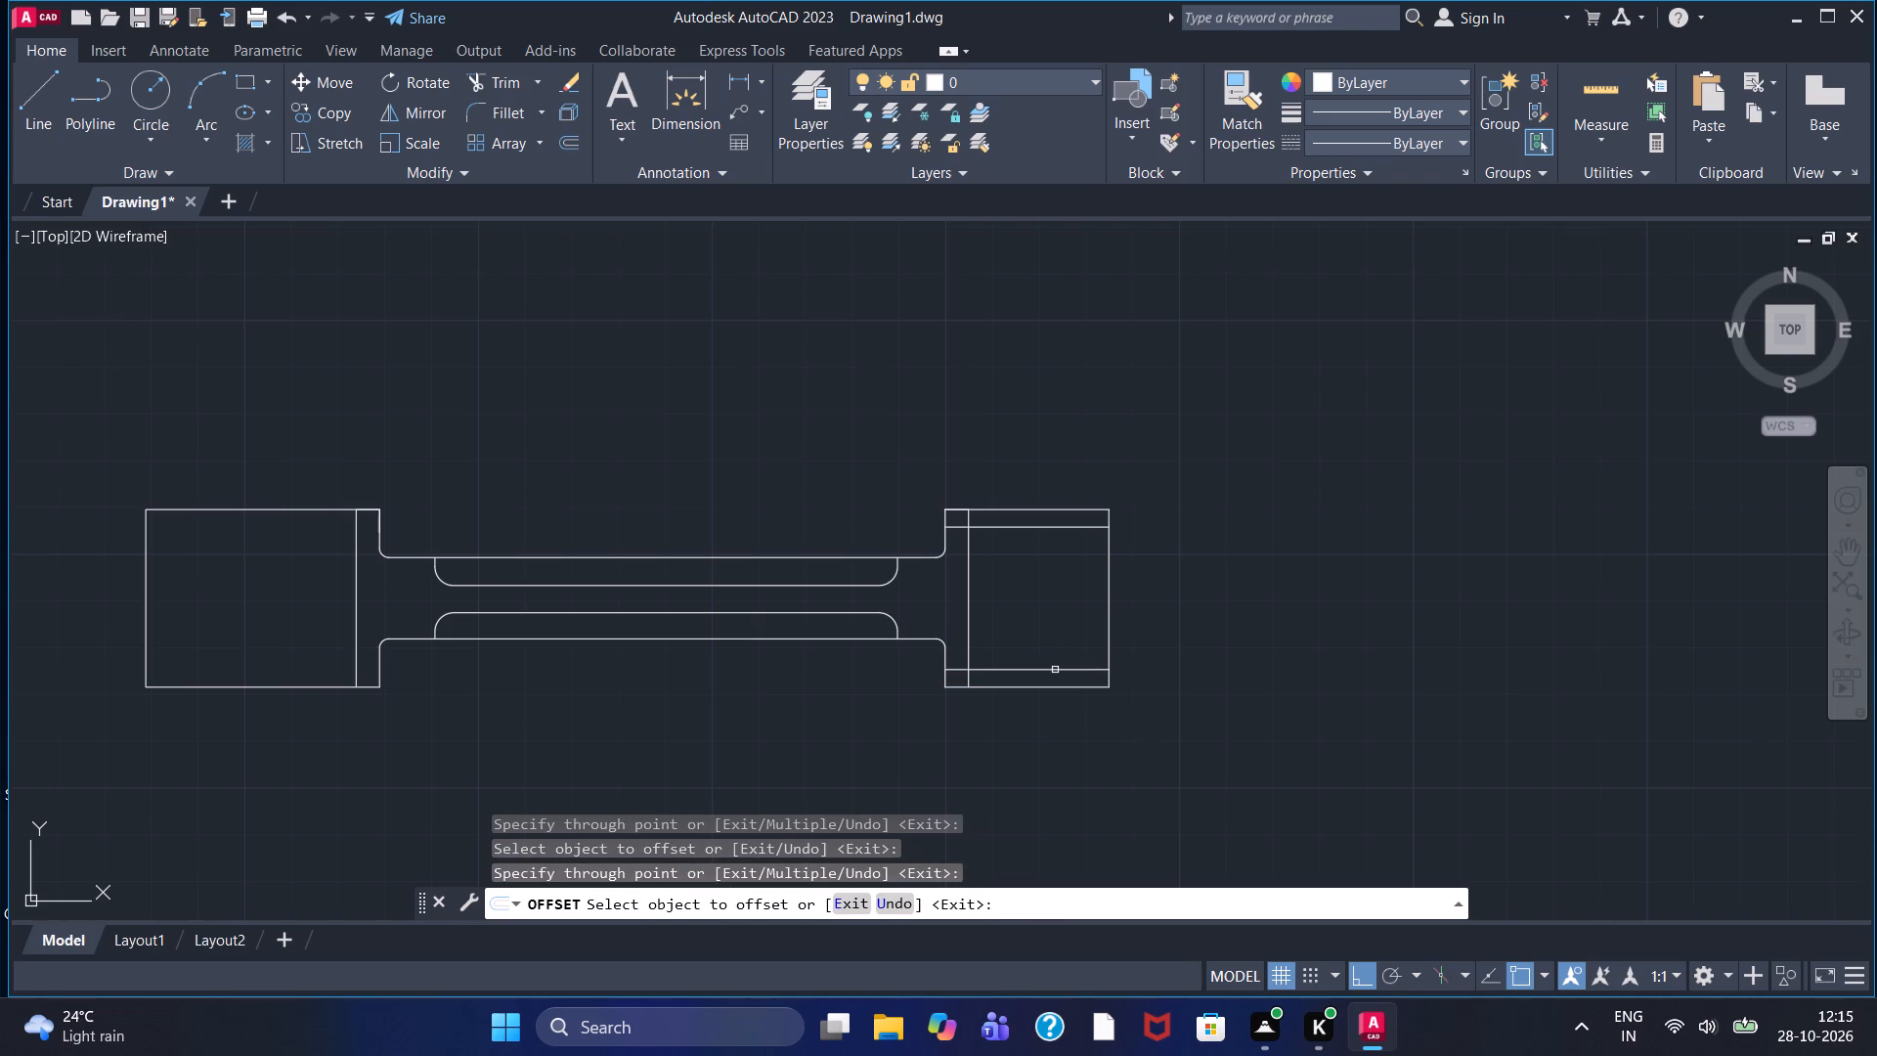
Offset the left block's outer vertical edge a short distance into the block using the Through option.
{"action": "left_click", "coordinate": [148, 611]}
{"action": "left_click", "coordinate": [171, 621]}
Trim the right block's two horizontal offset lines where they extend past the inner vertical line toward the neck.
{"action": "scroll", "coordinate": [1021, 602], "scroll_direction": "up", "scroll_amount": 1}
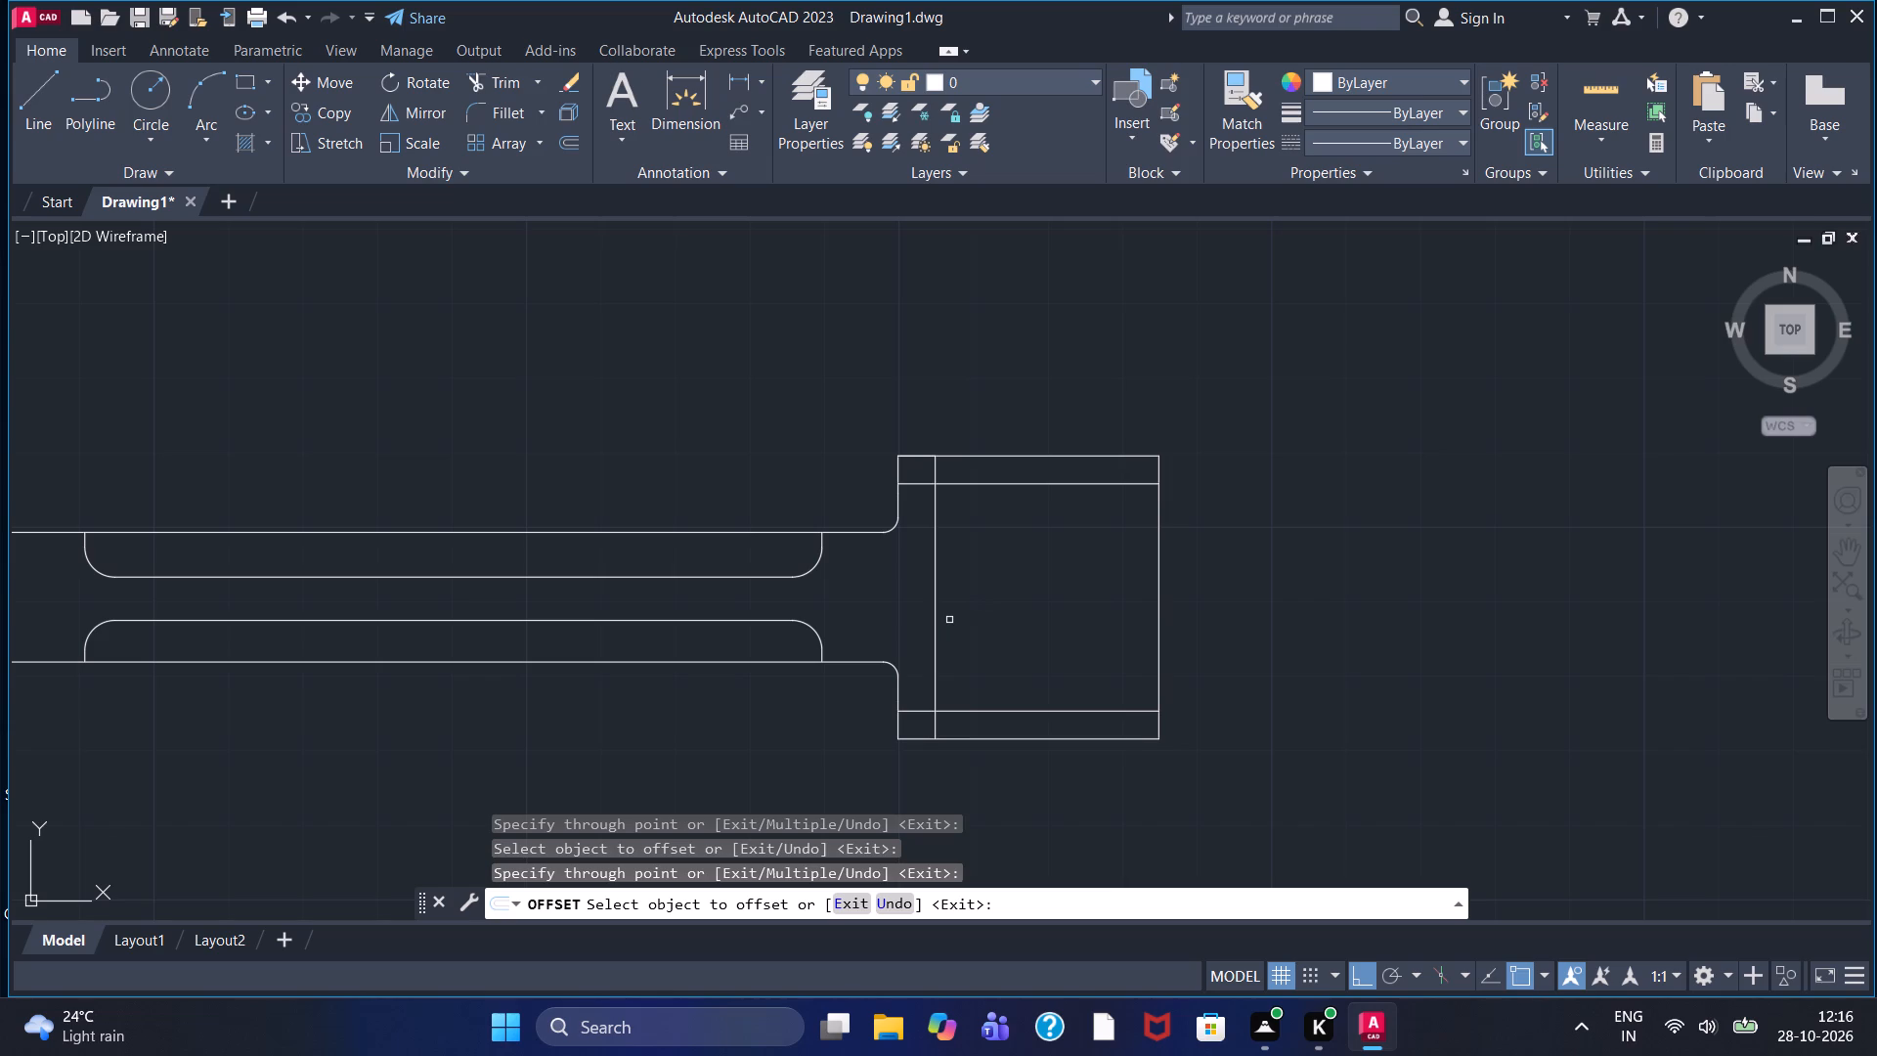
{"action": "scroll", "coordinate": [938, 635], "scroll_direction": "down", "scroll_amount": 2}
{"action": "scroll", "coordinate": [938, 635], "scroll_direction": "up", "scroll_amount": 1}
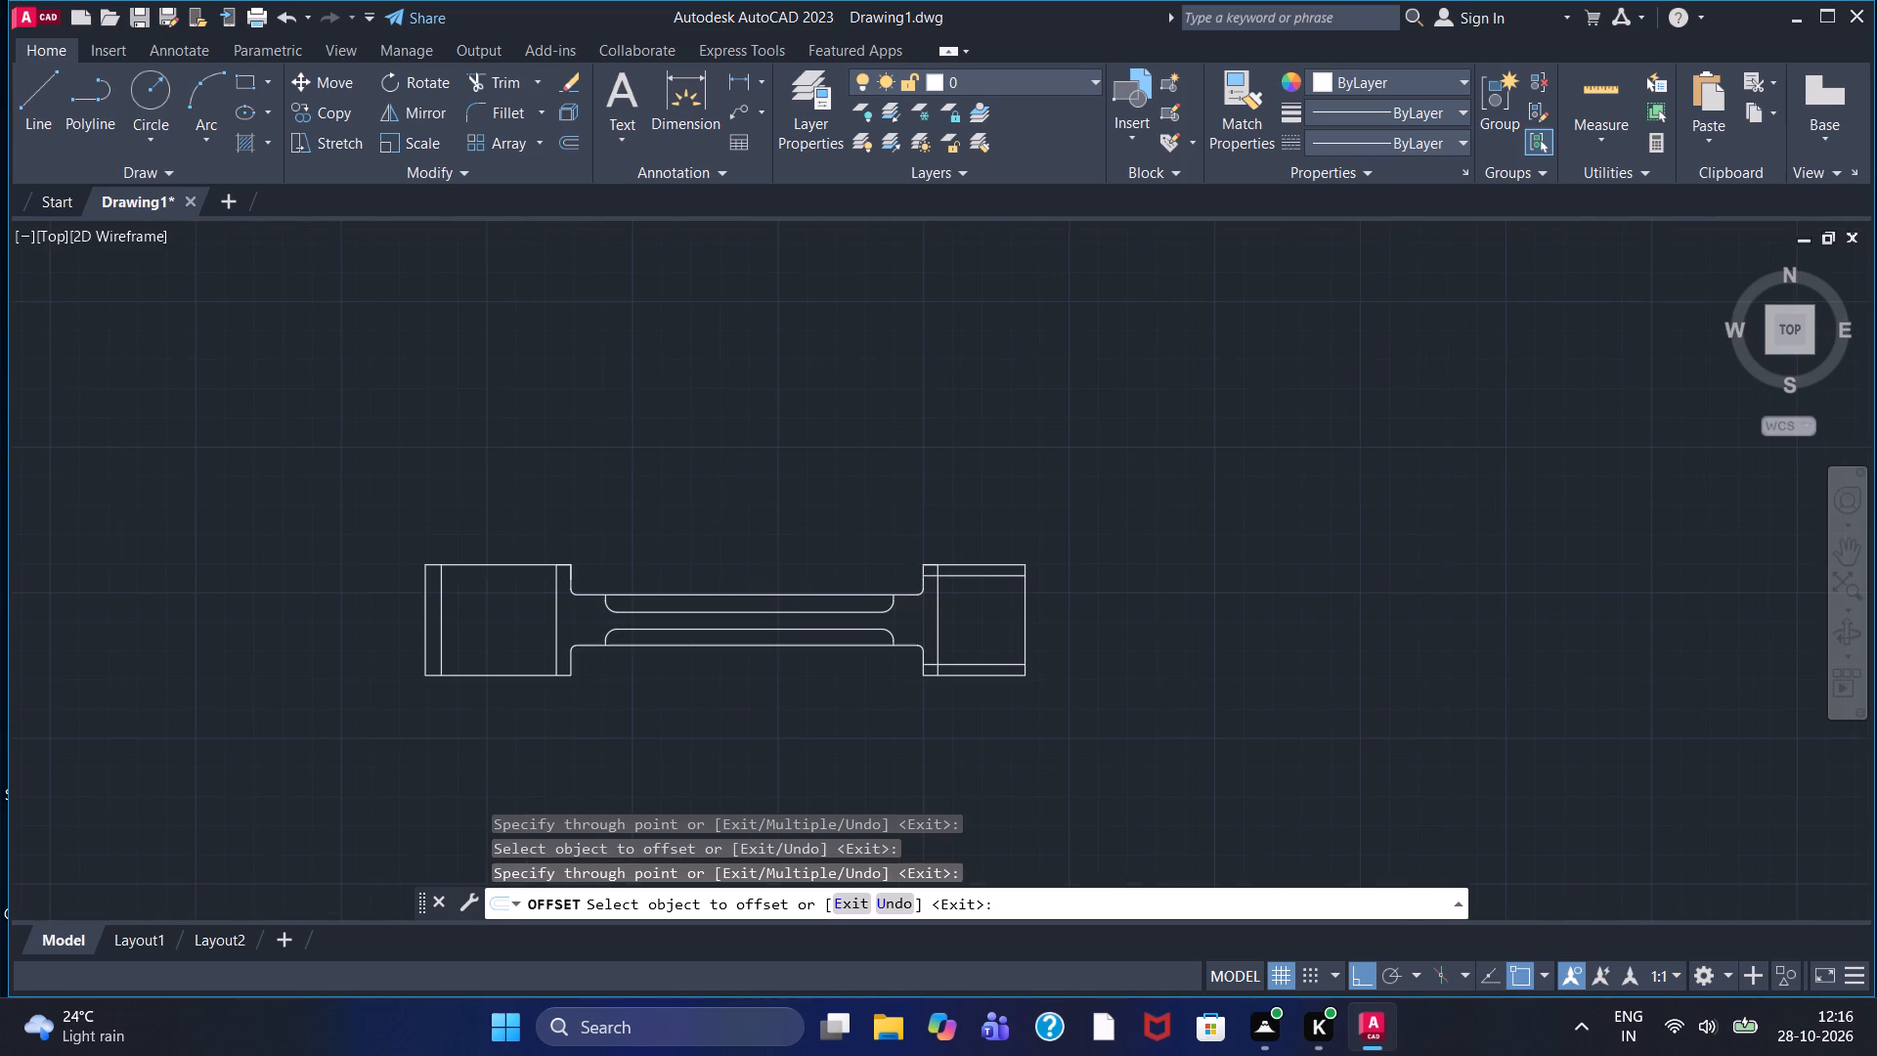
{"action": "scroll", "coordinate": [938, 635], "scroll_direction": "down", "scroll_amount": 1}
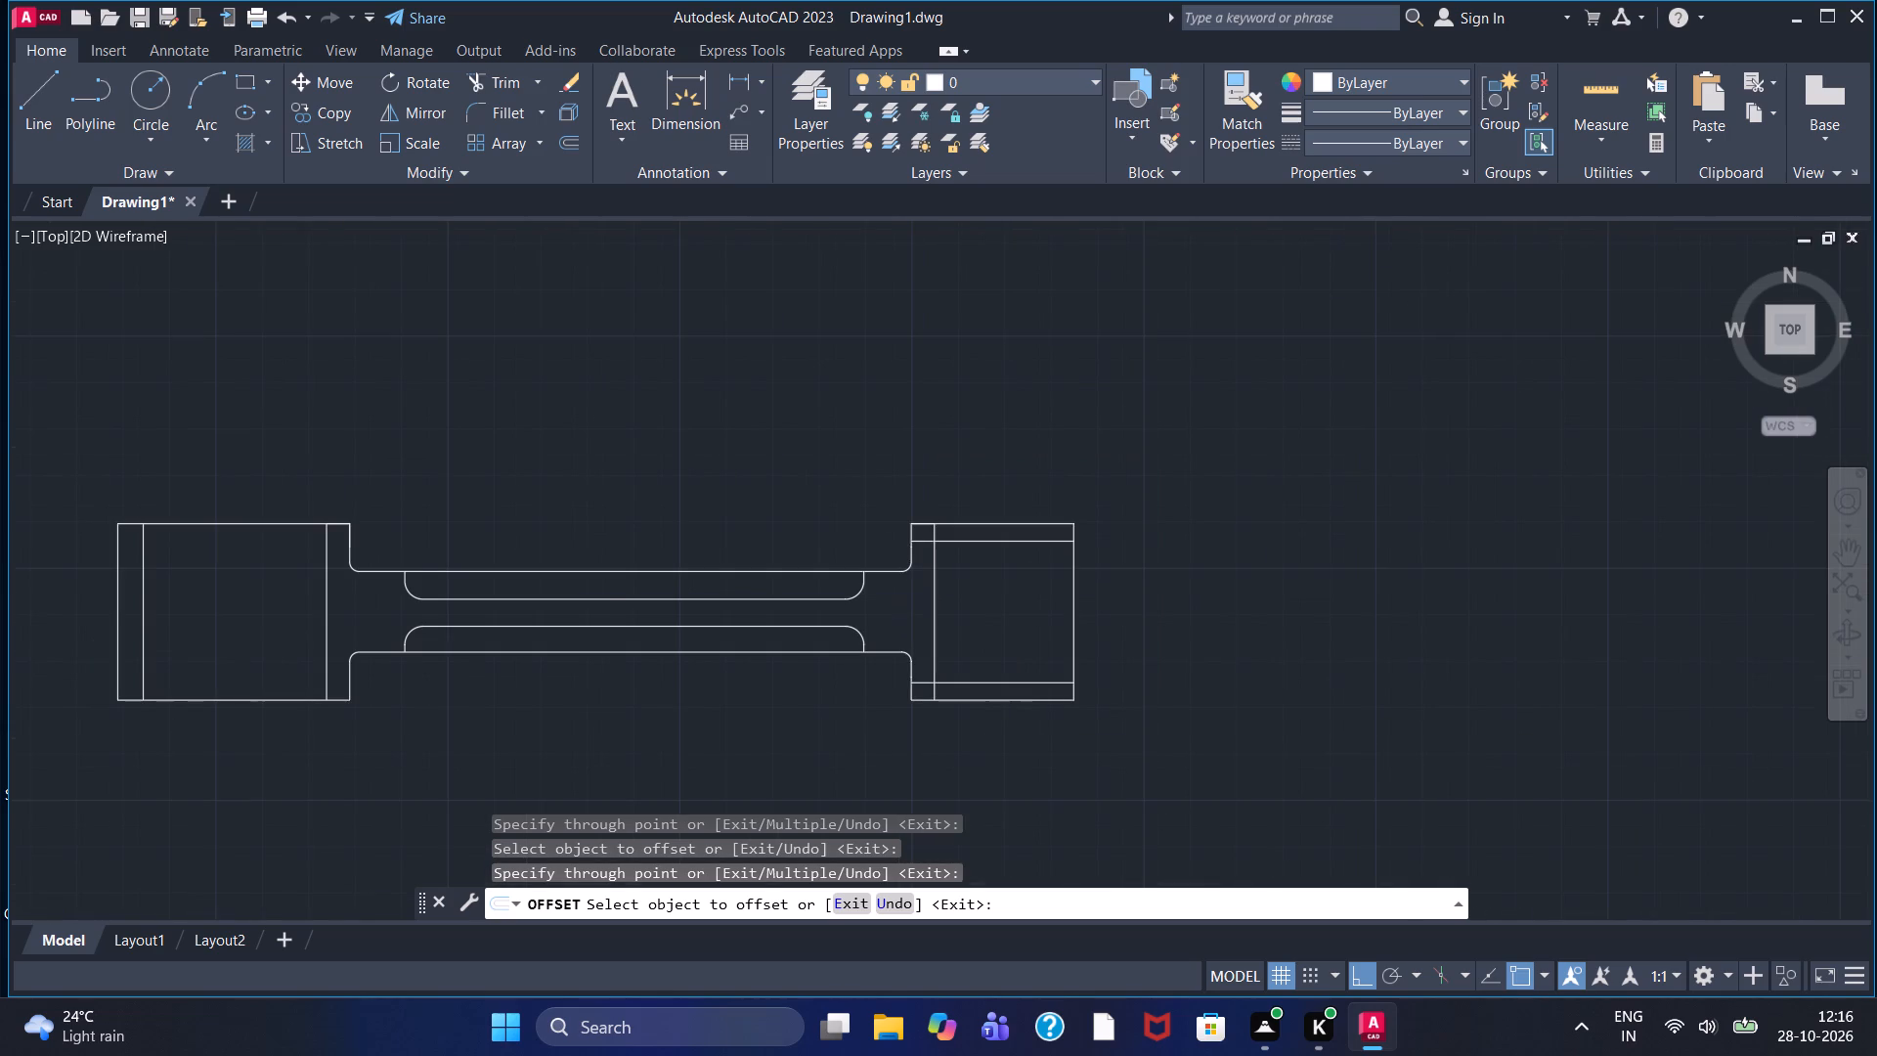
{"action": "scroll", "coordinate": [938, 635], "scroll_direction": "up", "scroll_amount": 2}
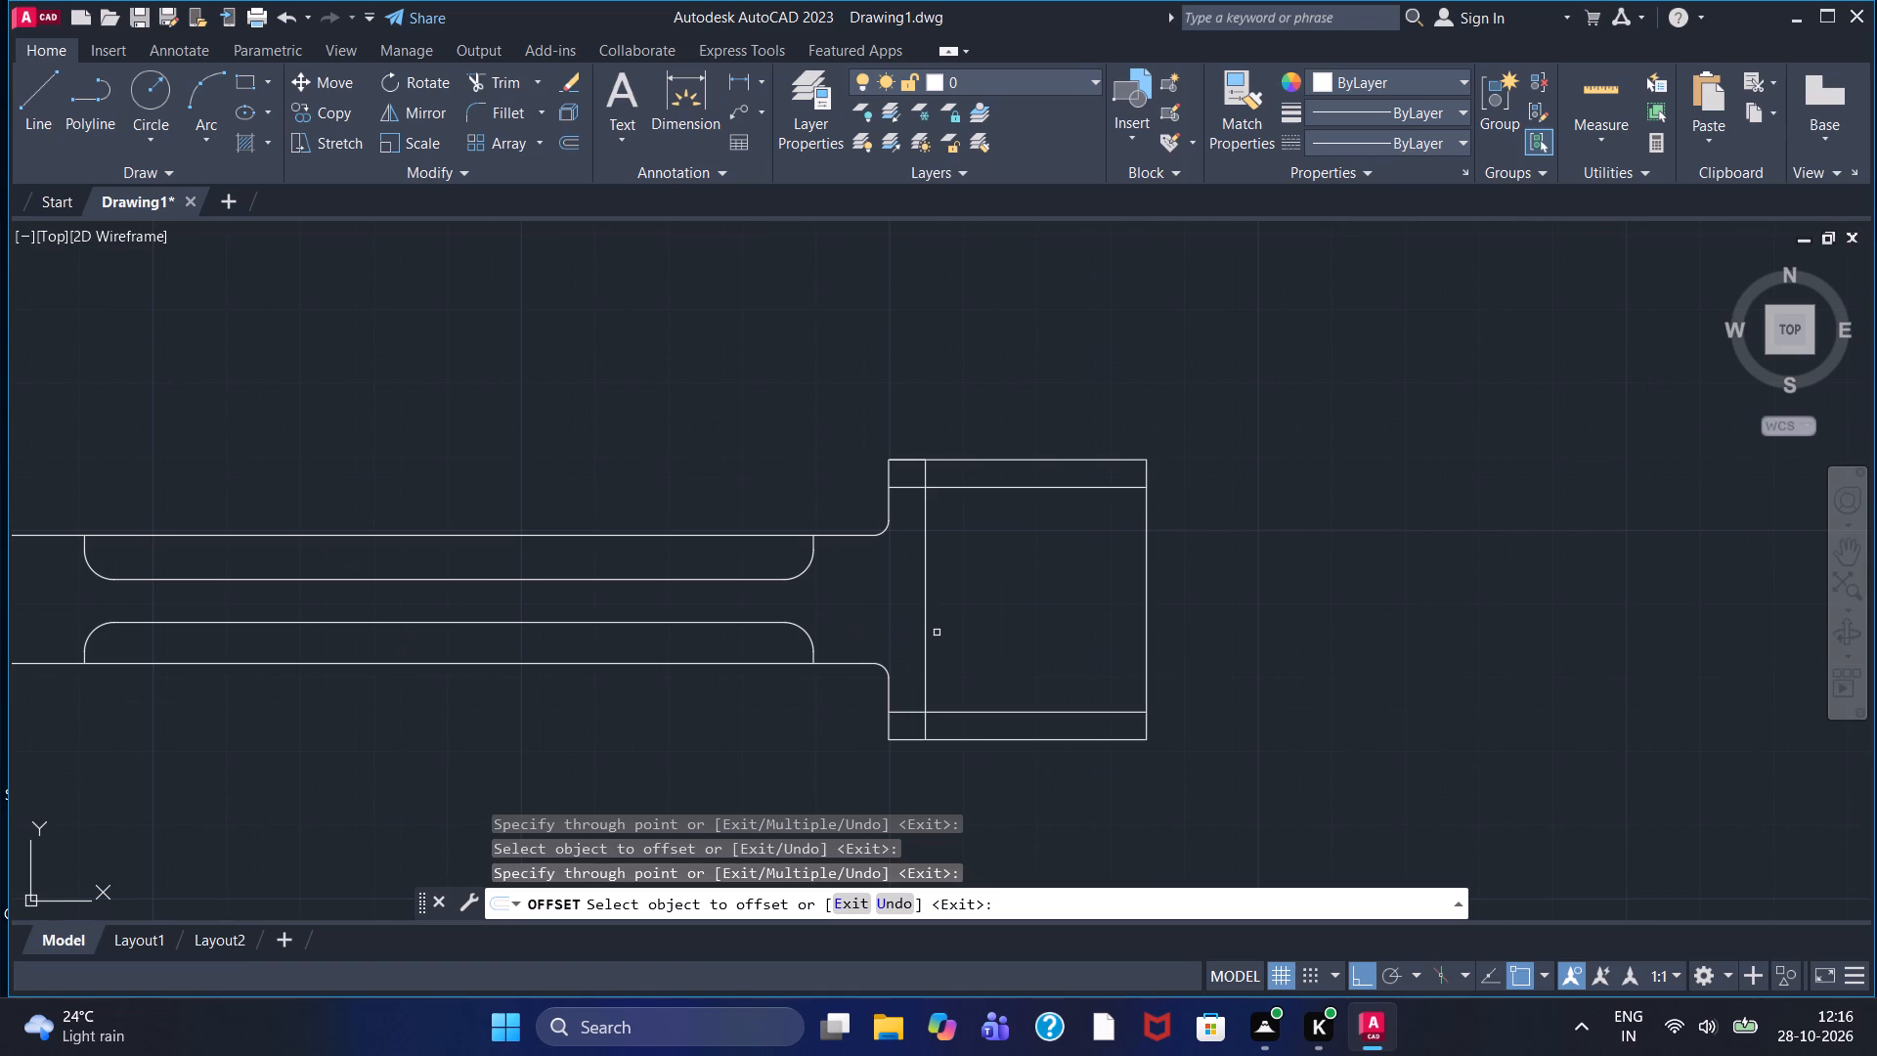
{"action": "left_click", "coordinate": [494, 78]}
{"action": "left_click", "coordinate": [904, 486]}
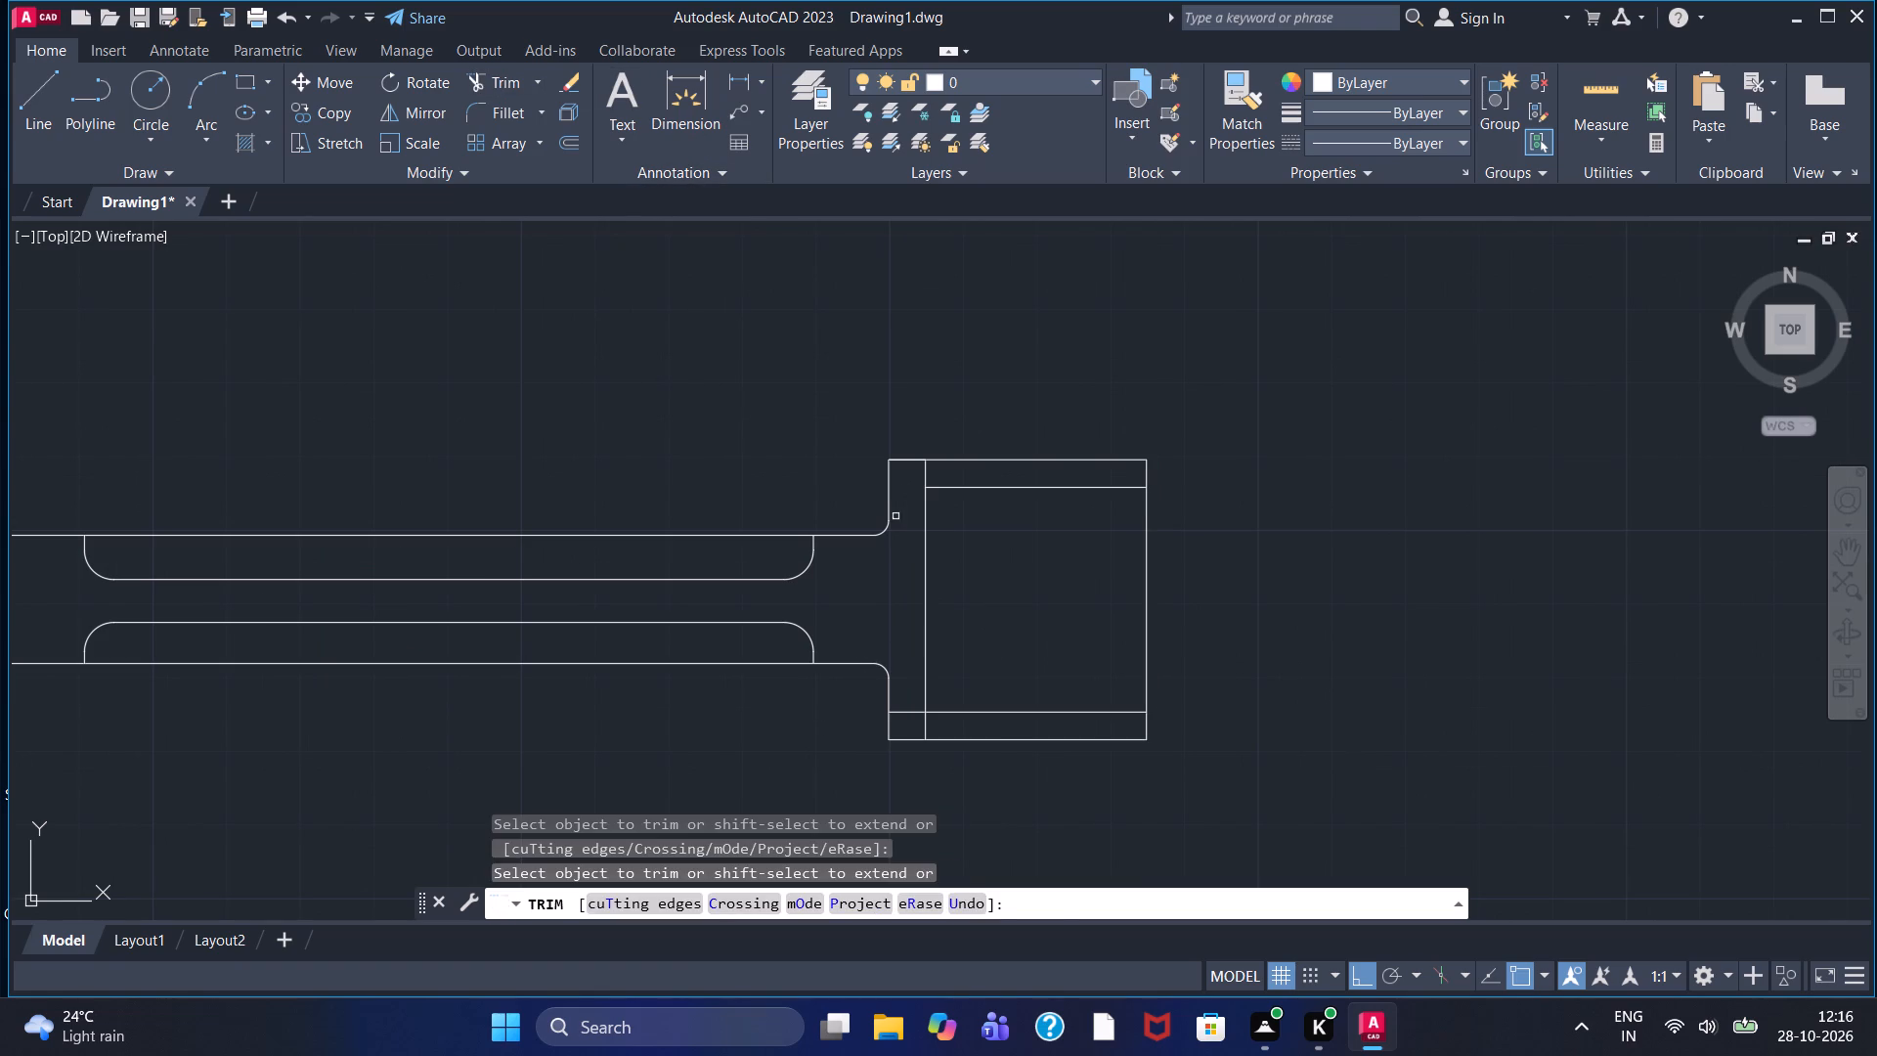
{"action": "left_click", "coordinate": [907, 712]}
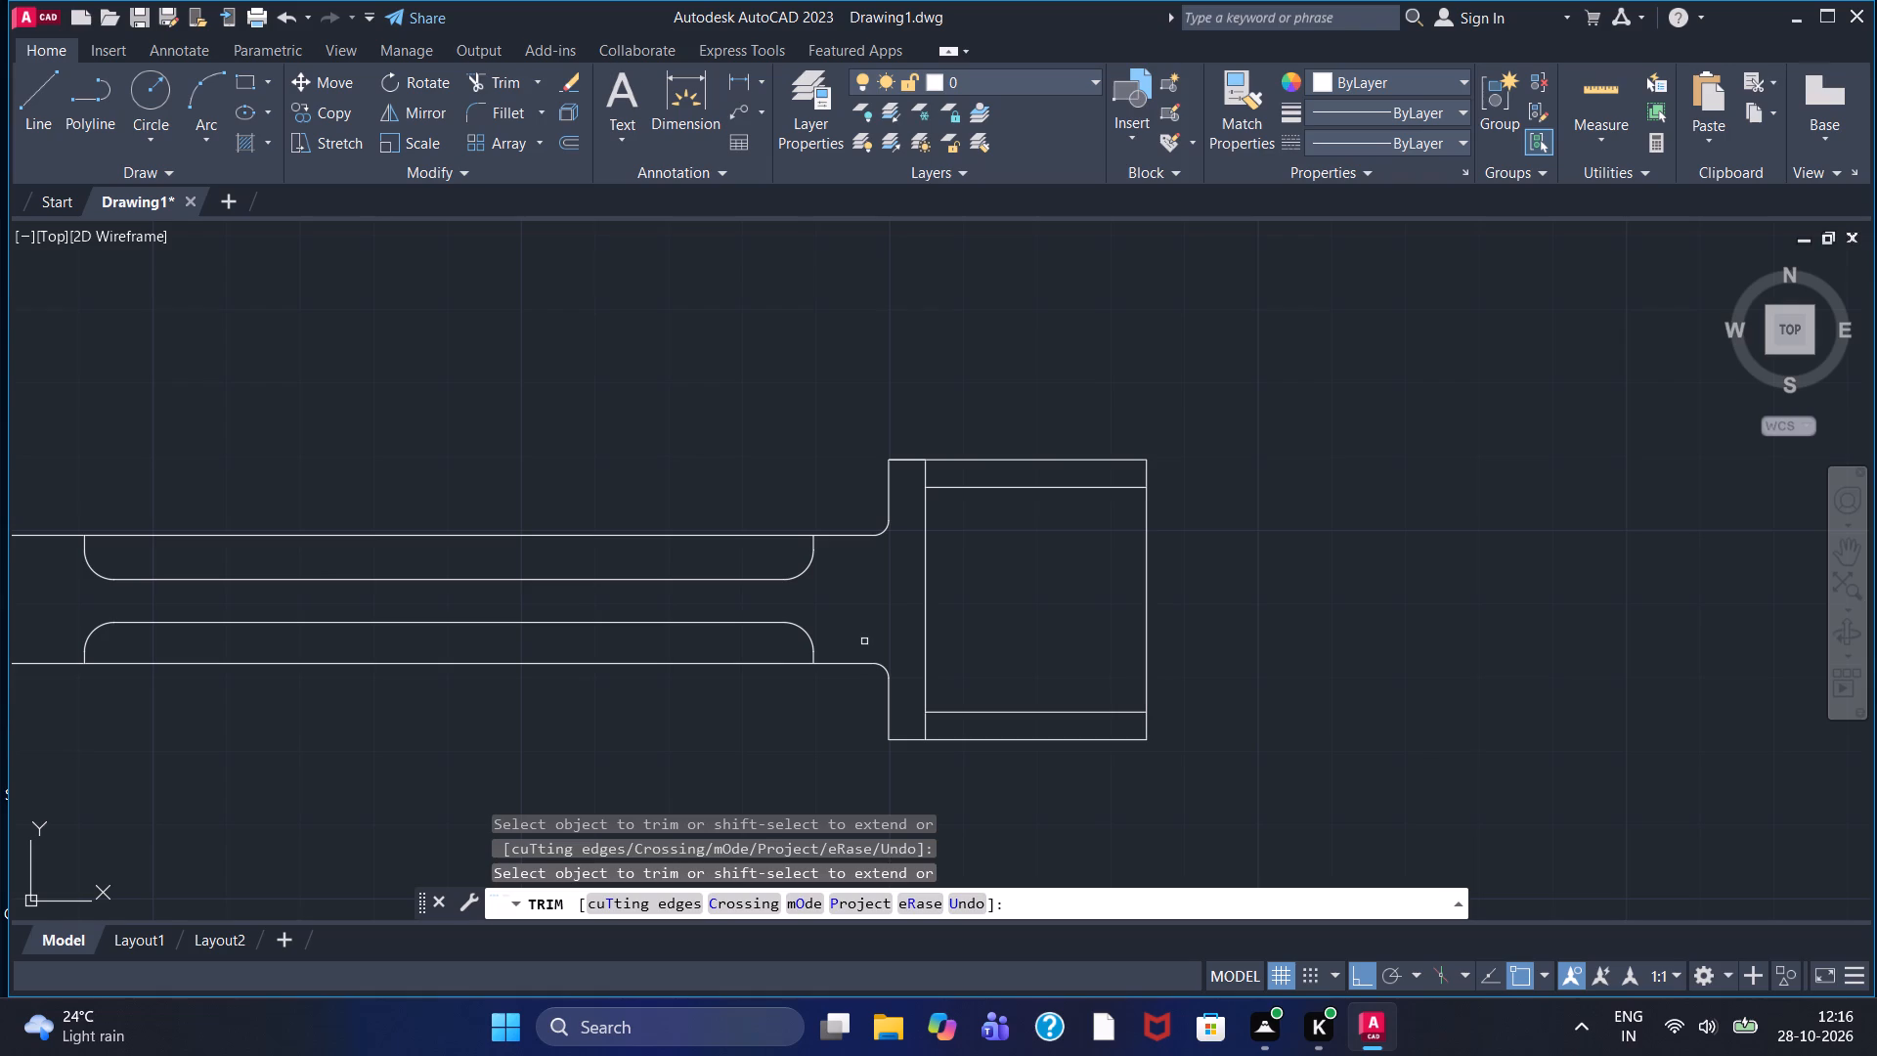
With Ortho off, draw two diagonal lines joining the trimmed offset lines' inner ends to the right block's neck-side top and bottom corners.
{"action": "left_click", "coordinate": [29, 106]}
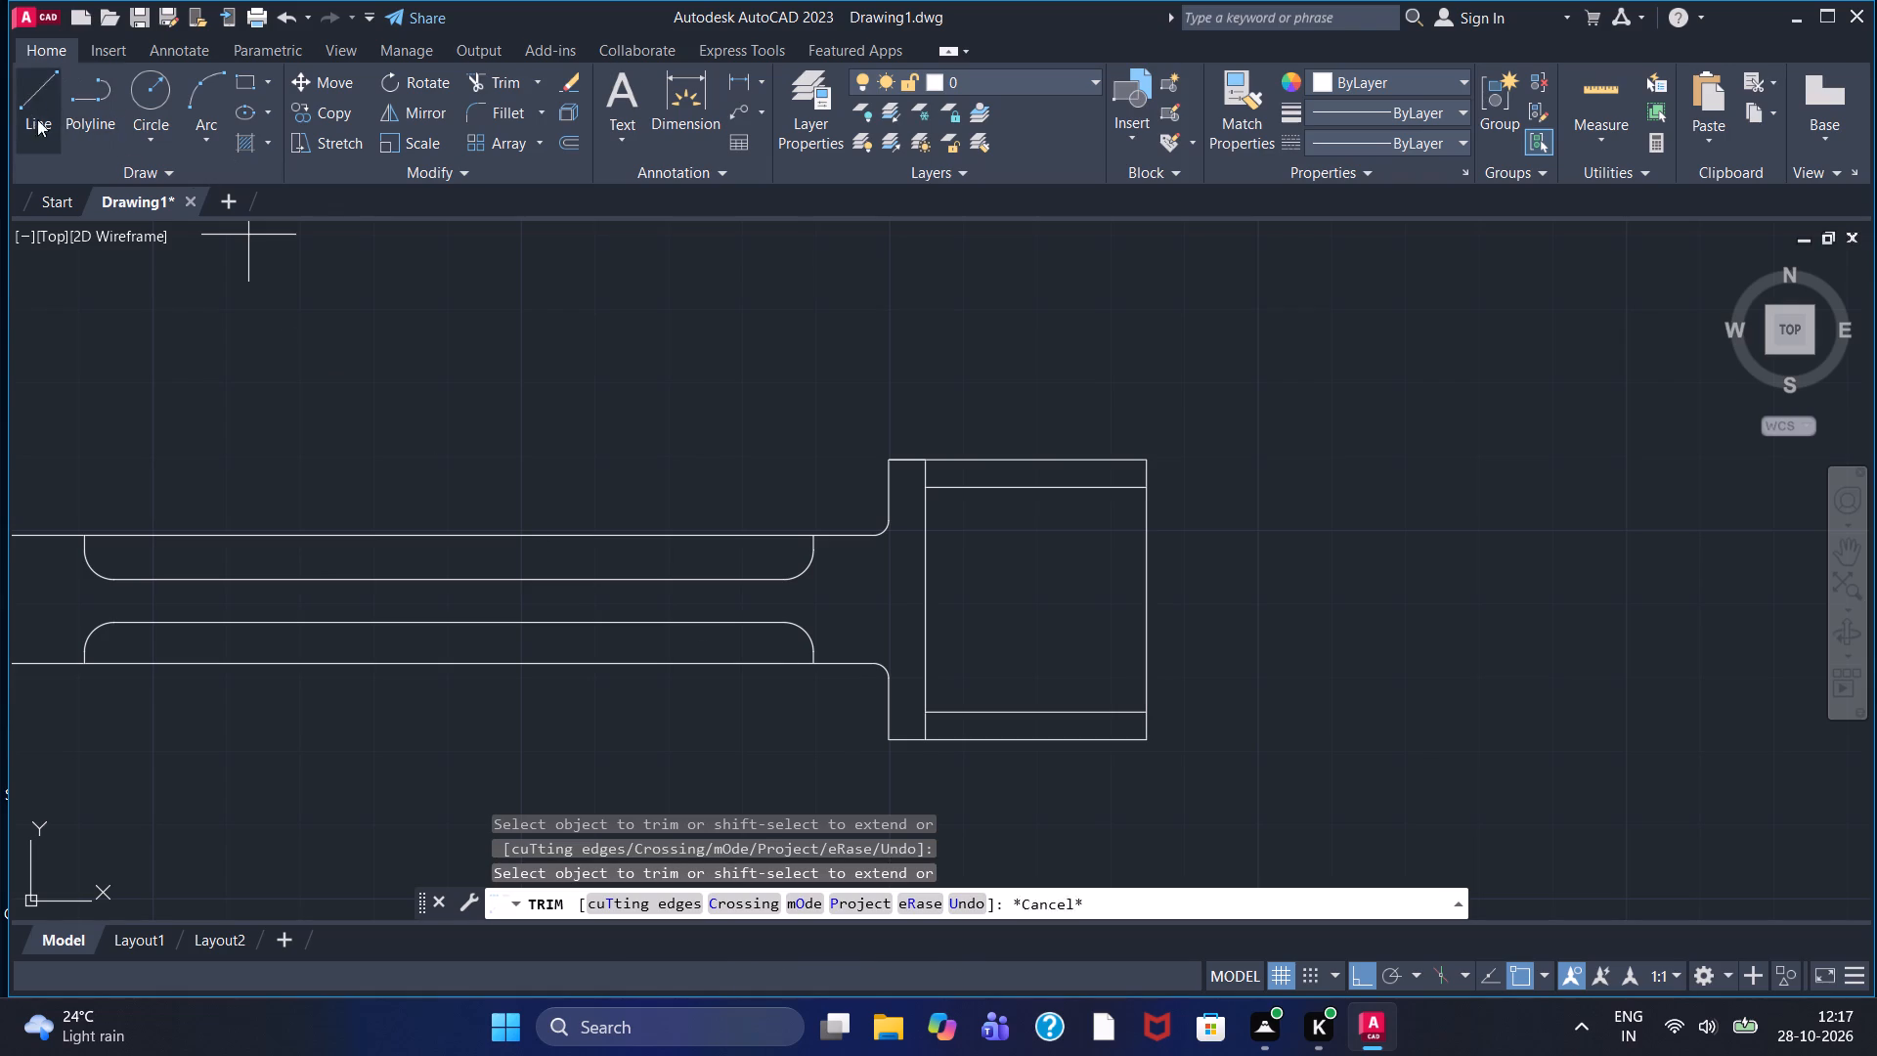
{"action": "left_click_drag", "start_coordinate": [372, 240], "coordinate": [375, 248]}
{"action": "key", "text": "F8"}
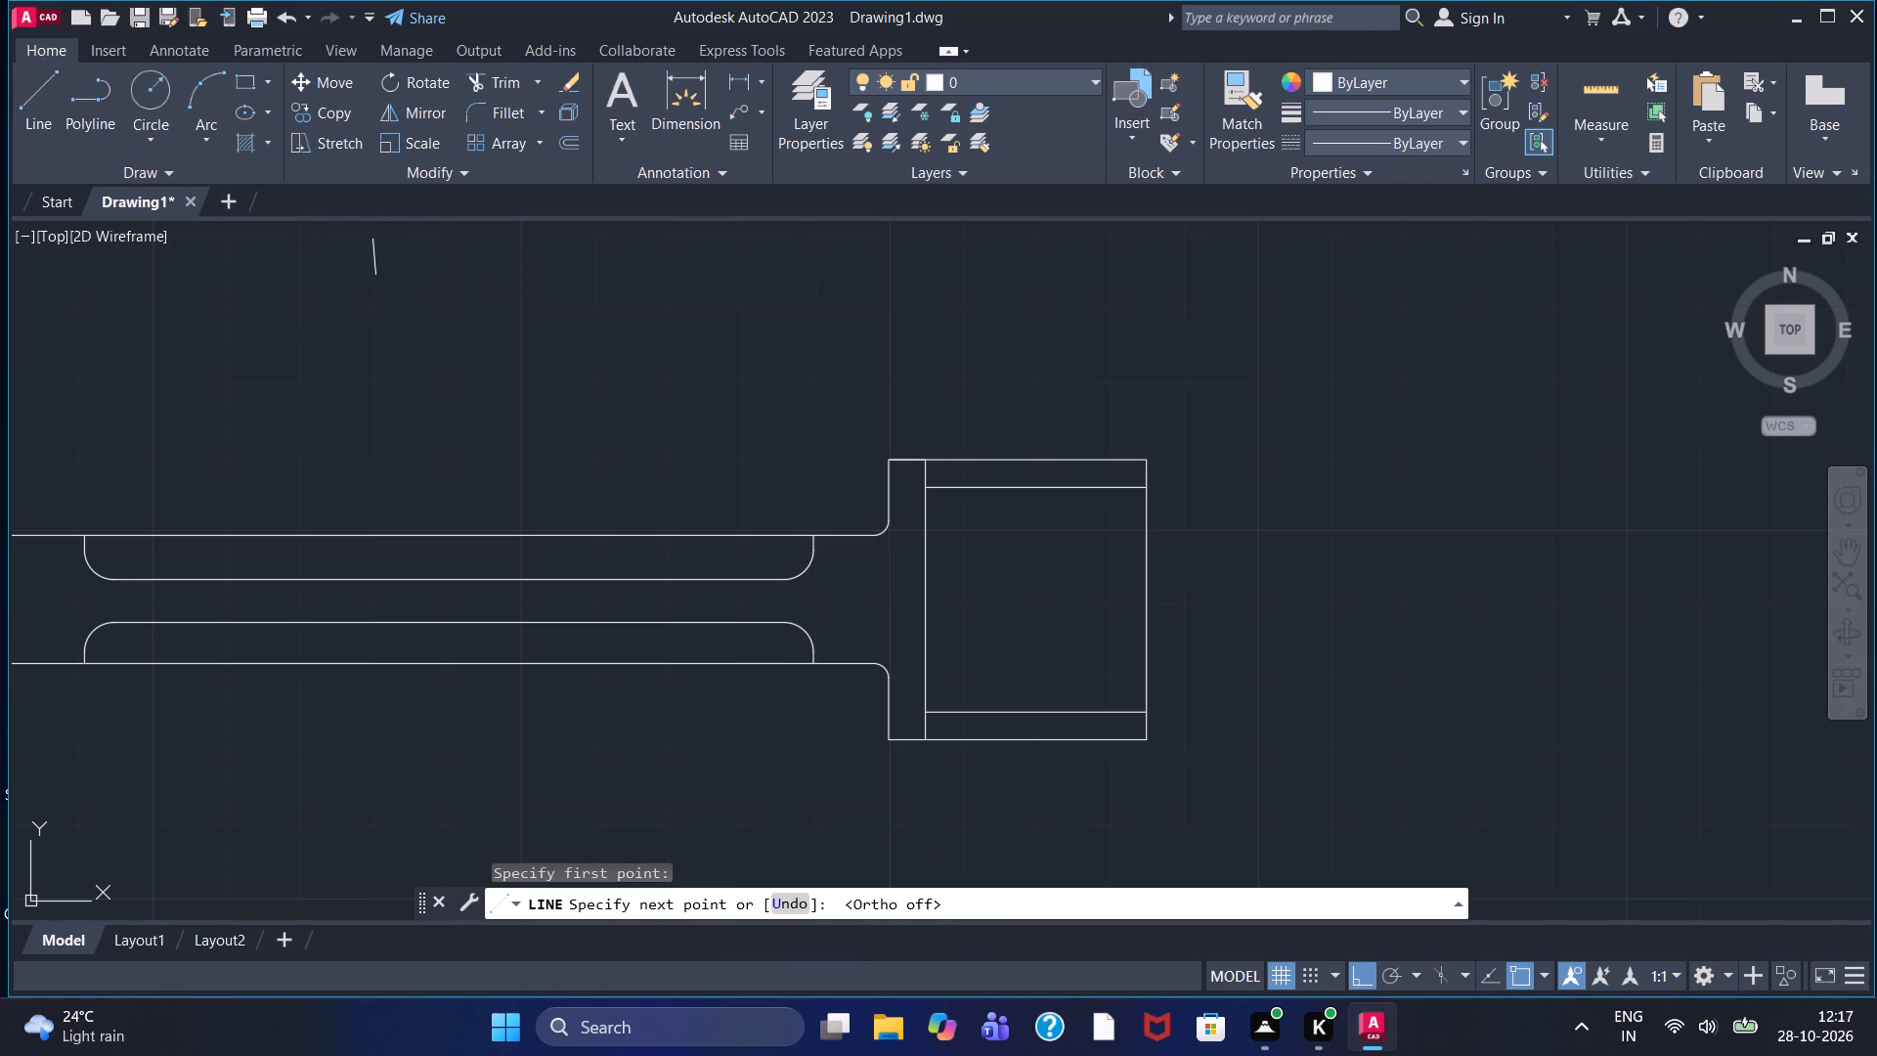
{"action": "key", "text": "Escape"}
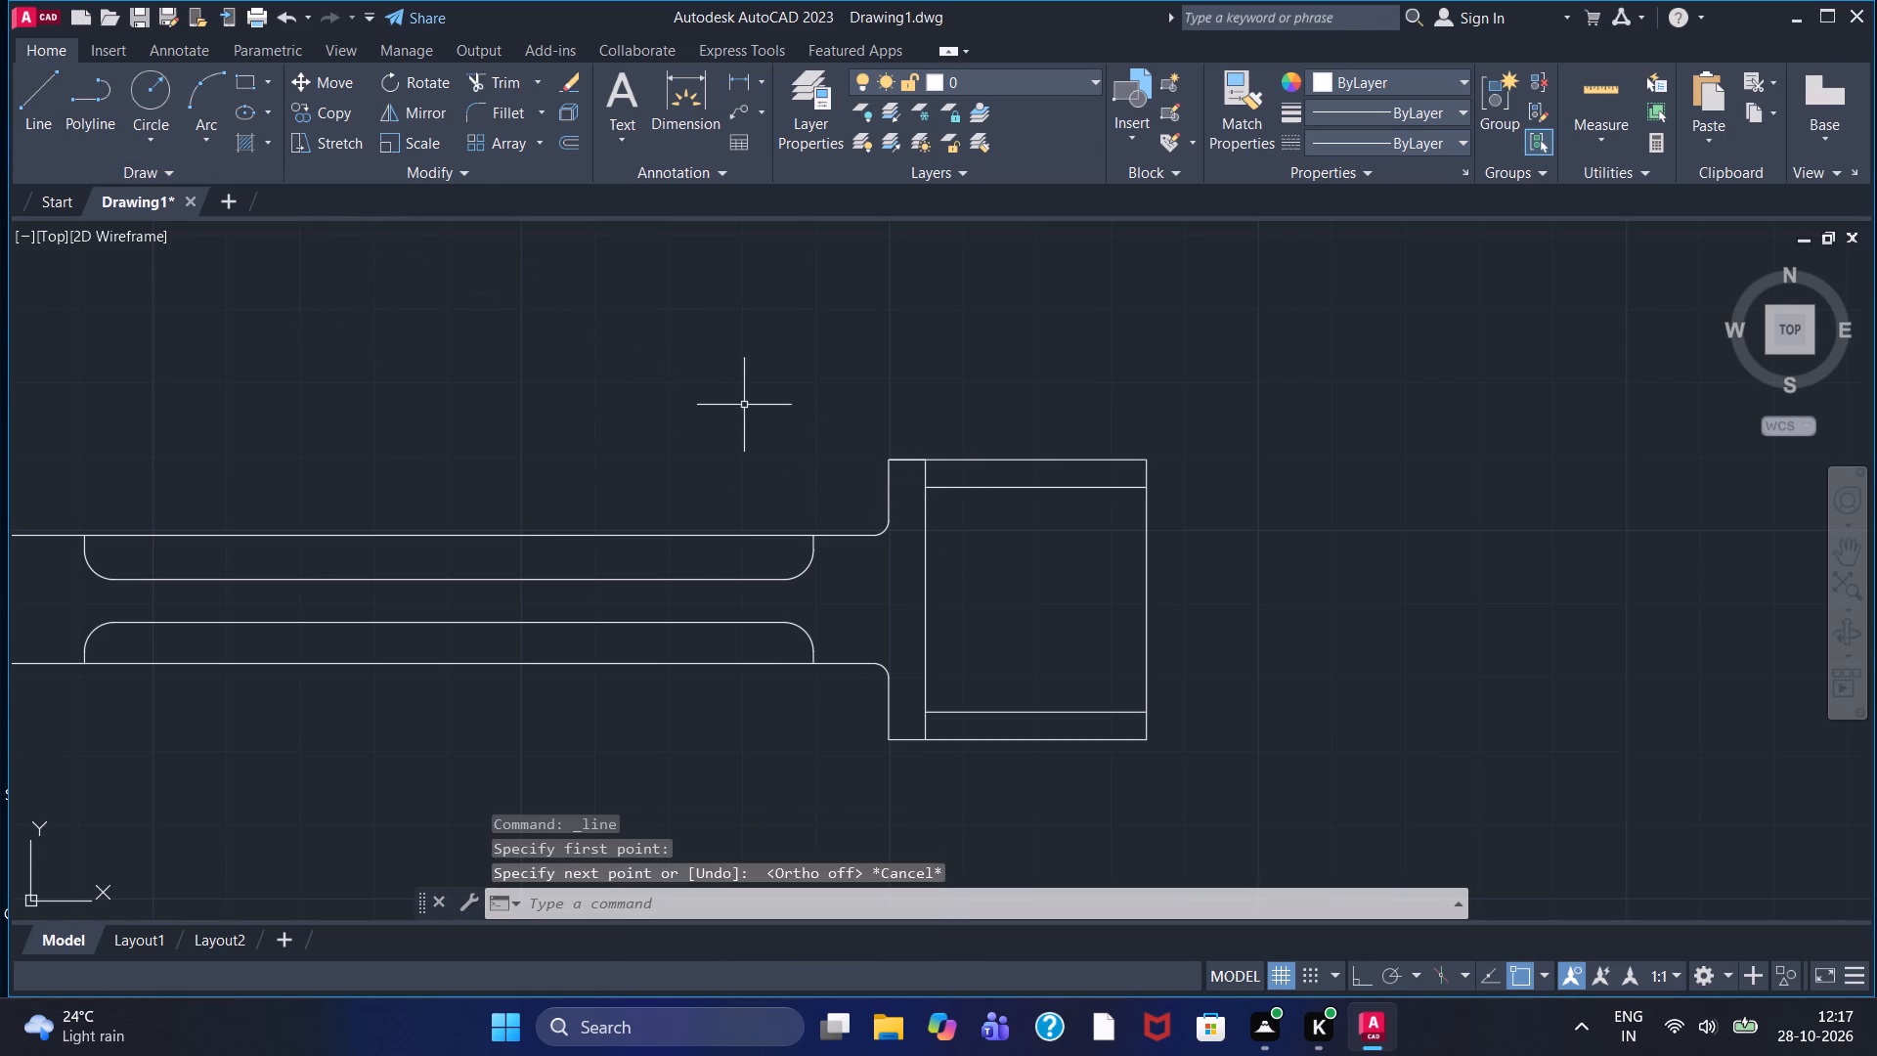
{"action": "left_click", "coordinate": [34, 107]}
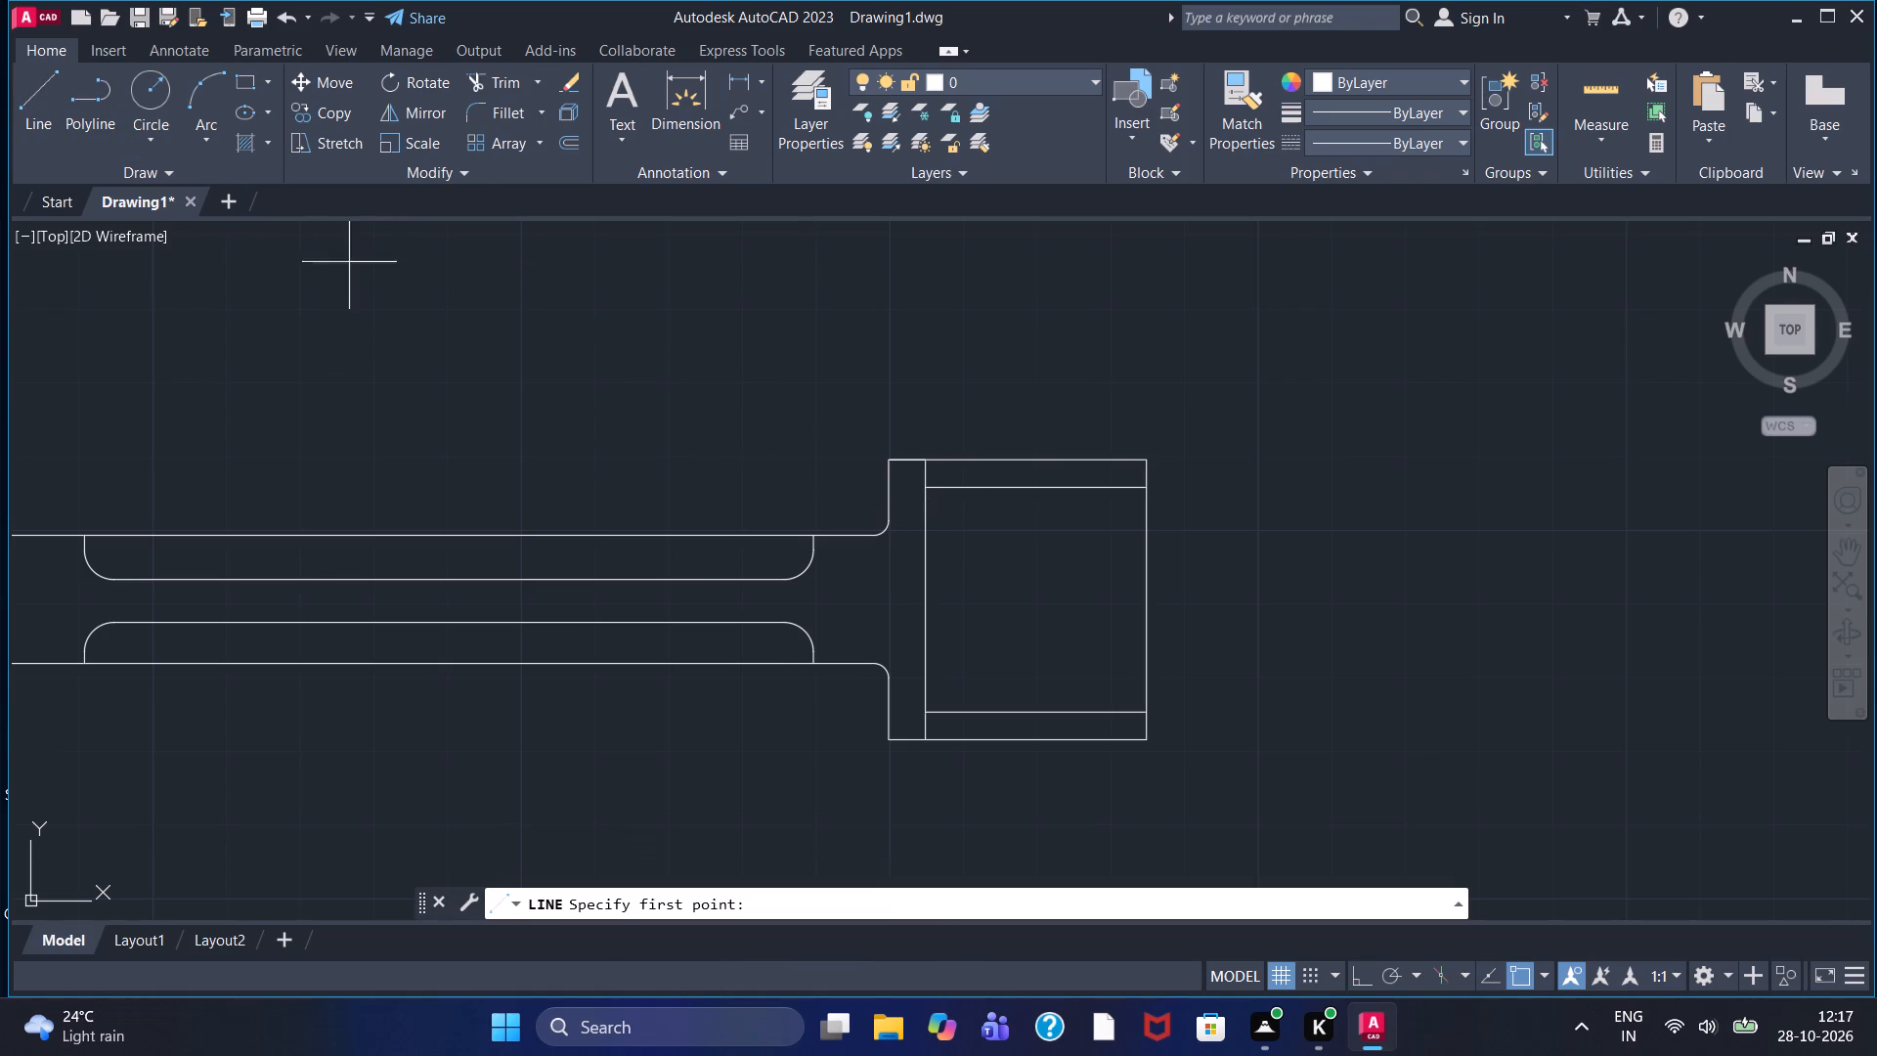
{"action": "left_click", "coordinate": [930, 492]}
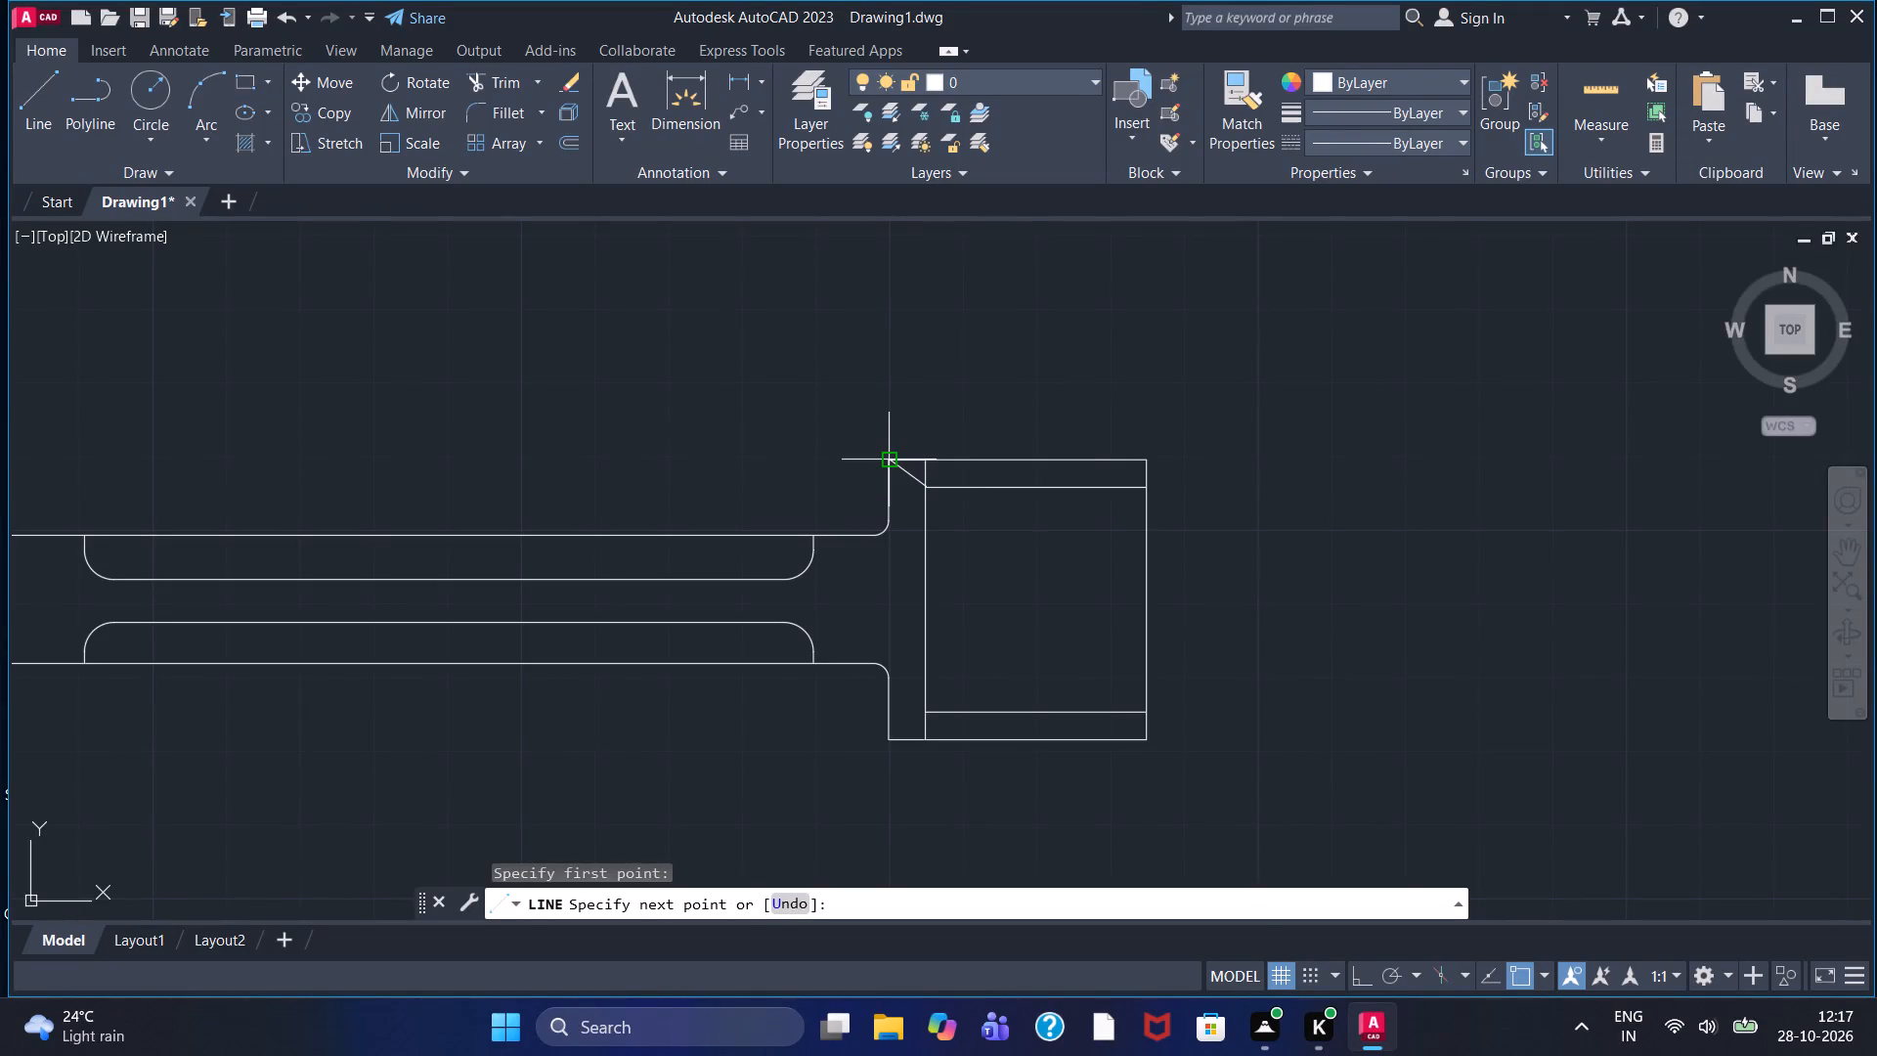
{"action": "left_click", "coordinate": [884, 462]}
{"action": "right_click", "coordinate": [884, 462]}
{"action": "left_click", "coordinate": [904, 465]}
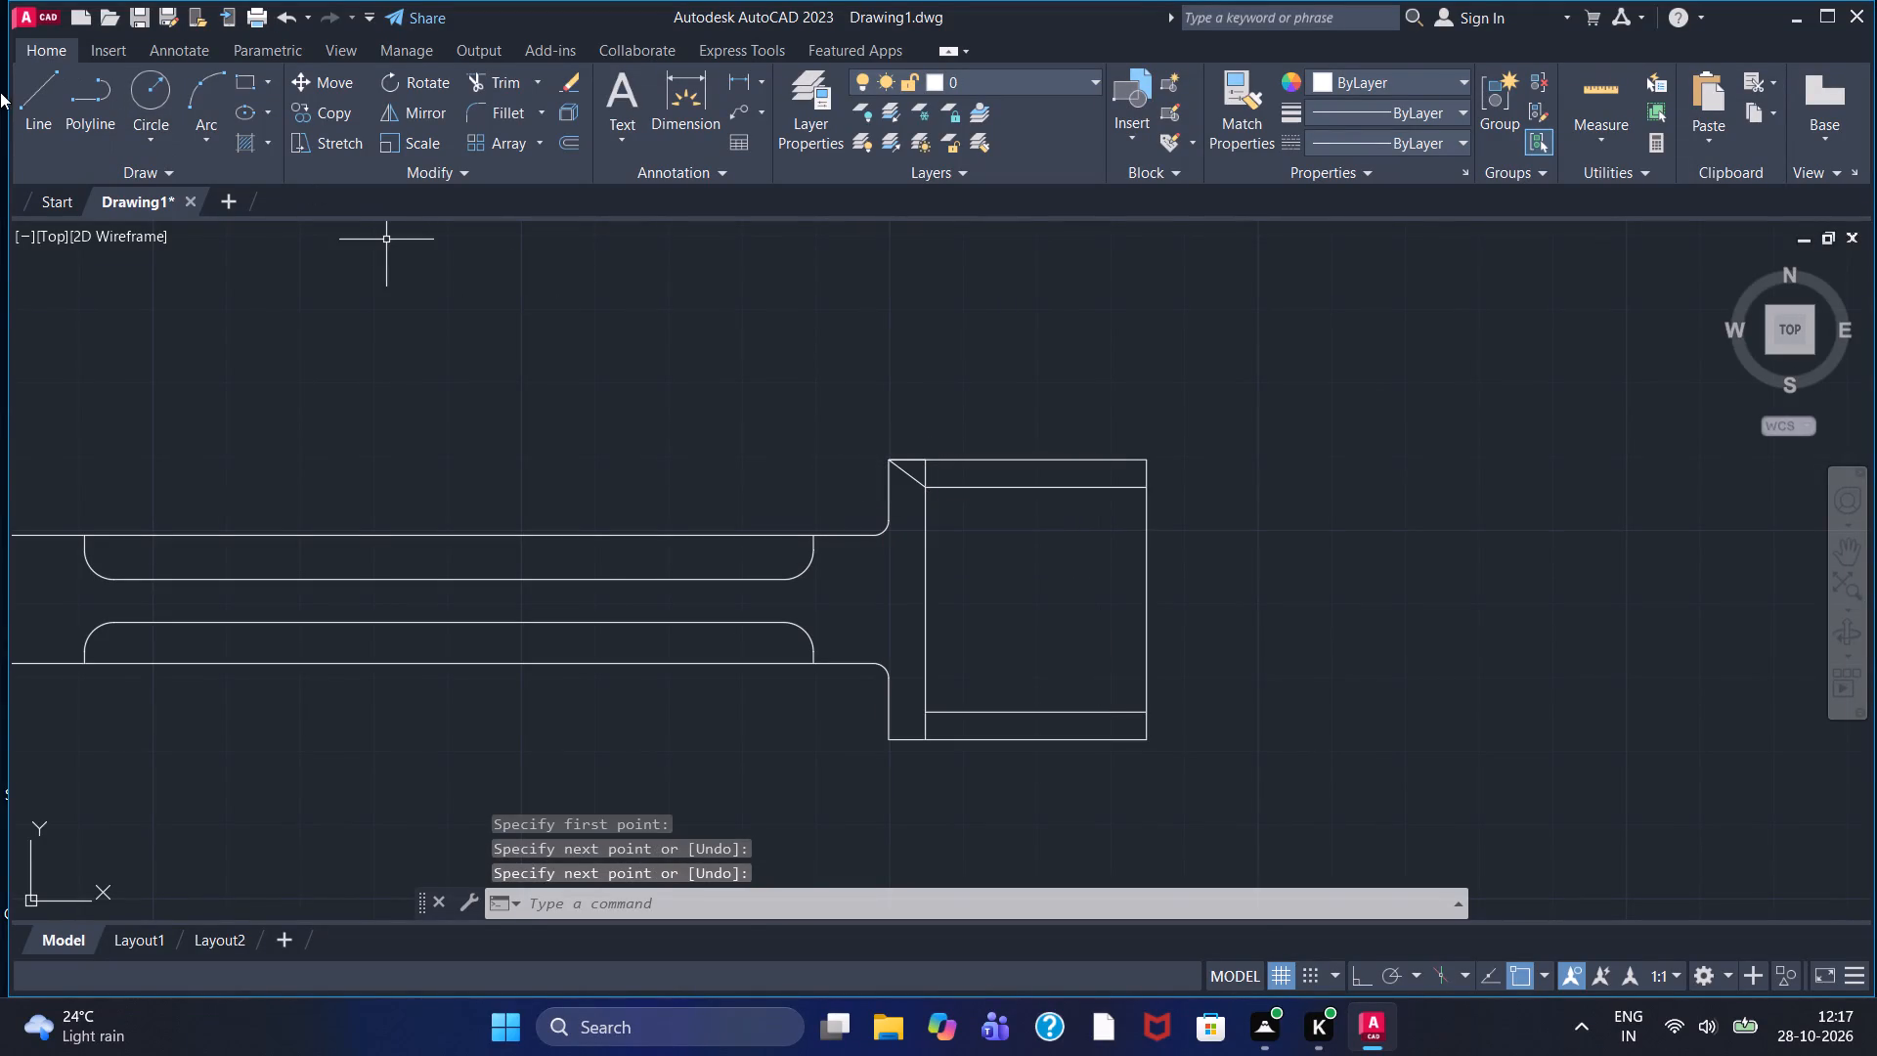
{"action": "left_click", "coordinate": [33, 91]}
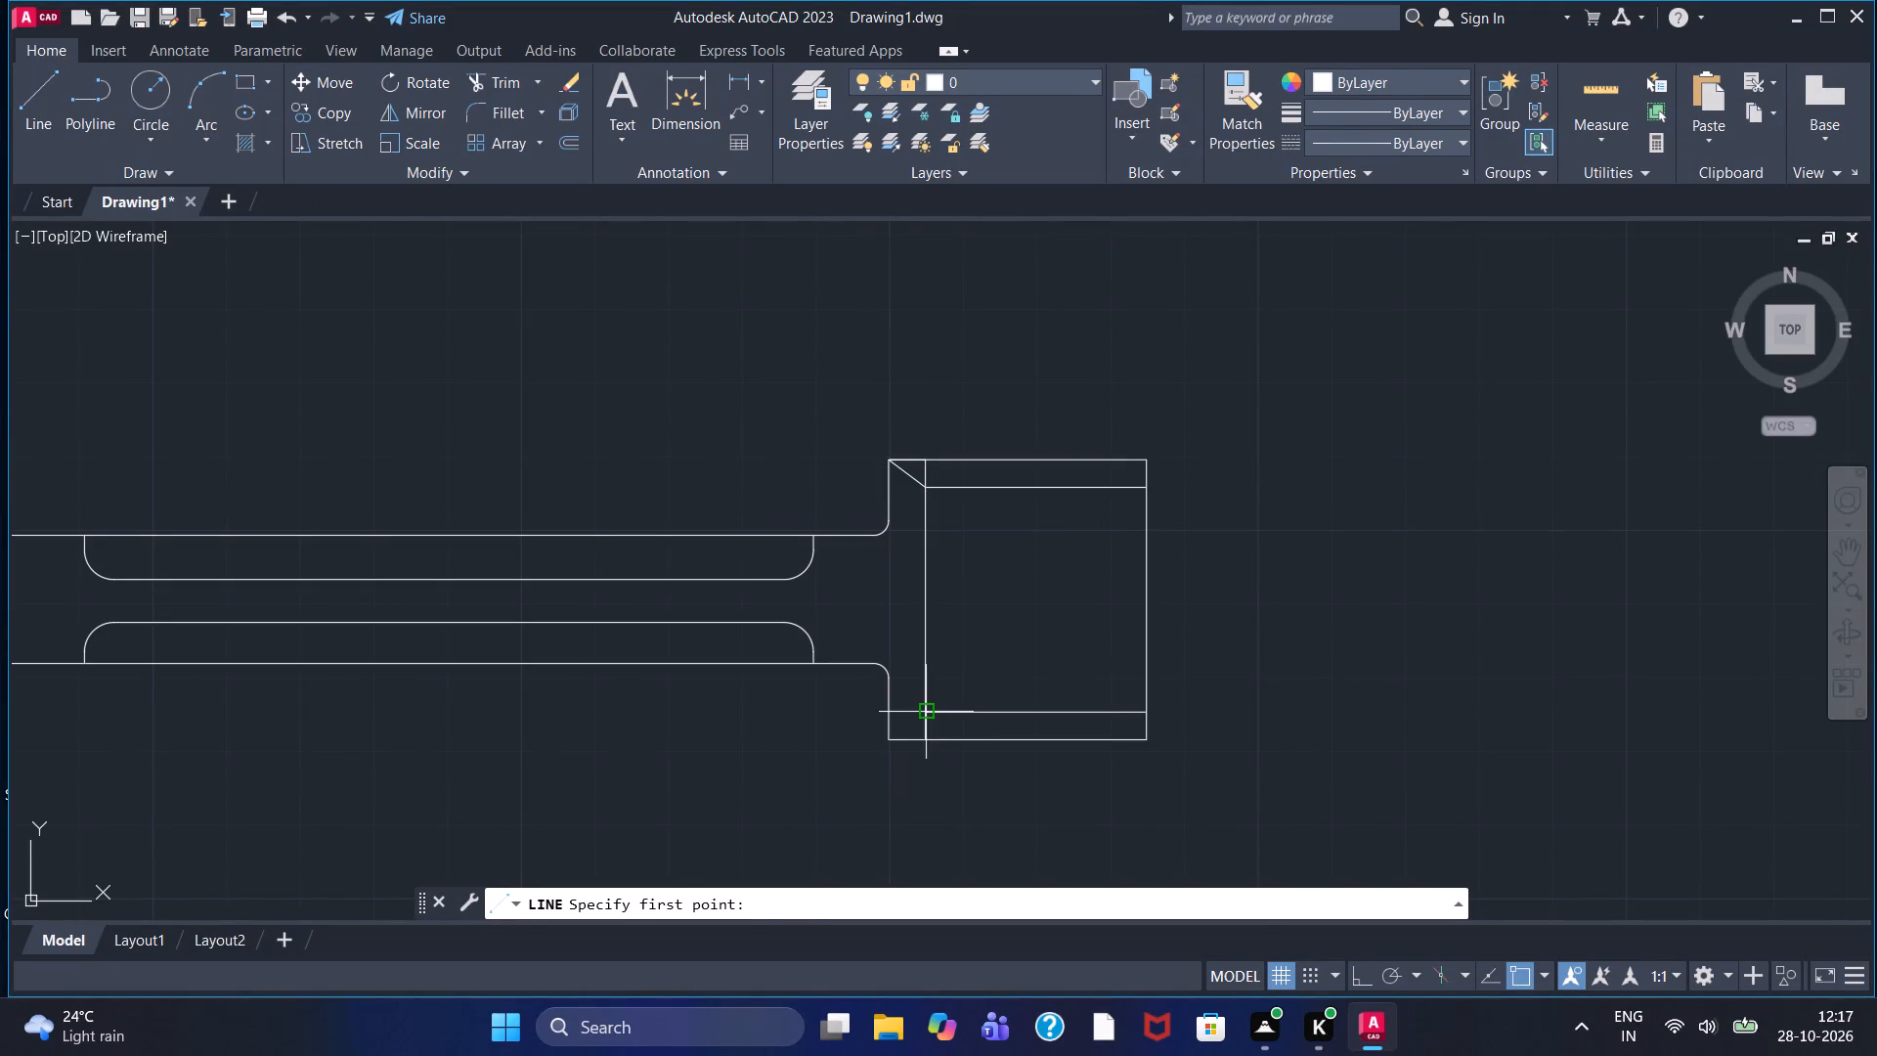
{"action": "left_click", "coordinate": [920, 714]}
{"action": "left_click", "coordinate": [886, 736]}
{"action": "key", "text": "Escape"}
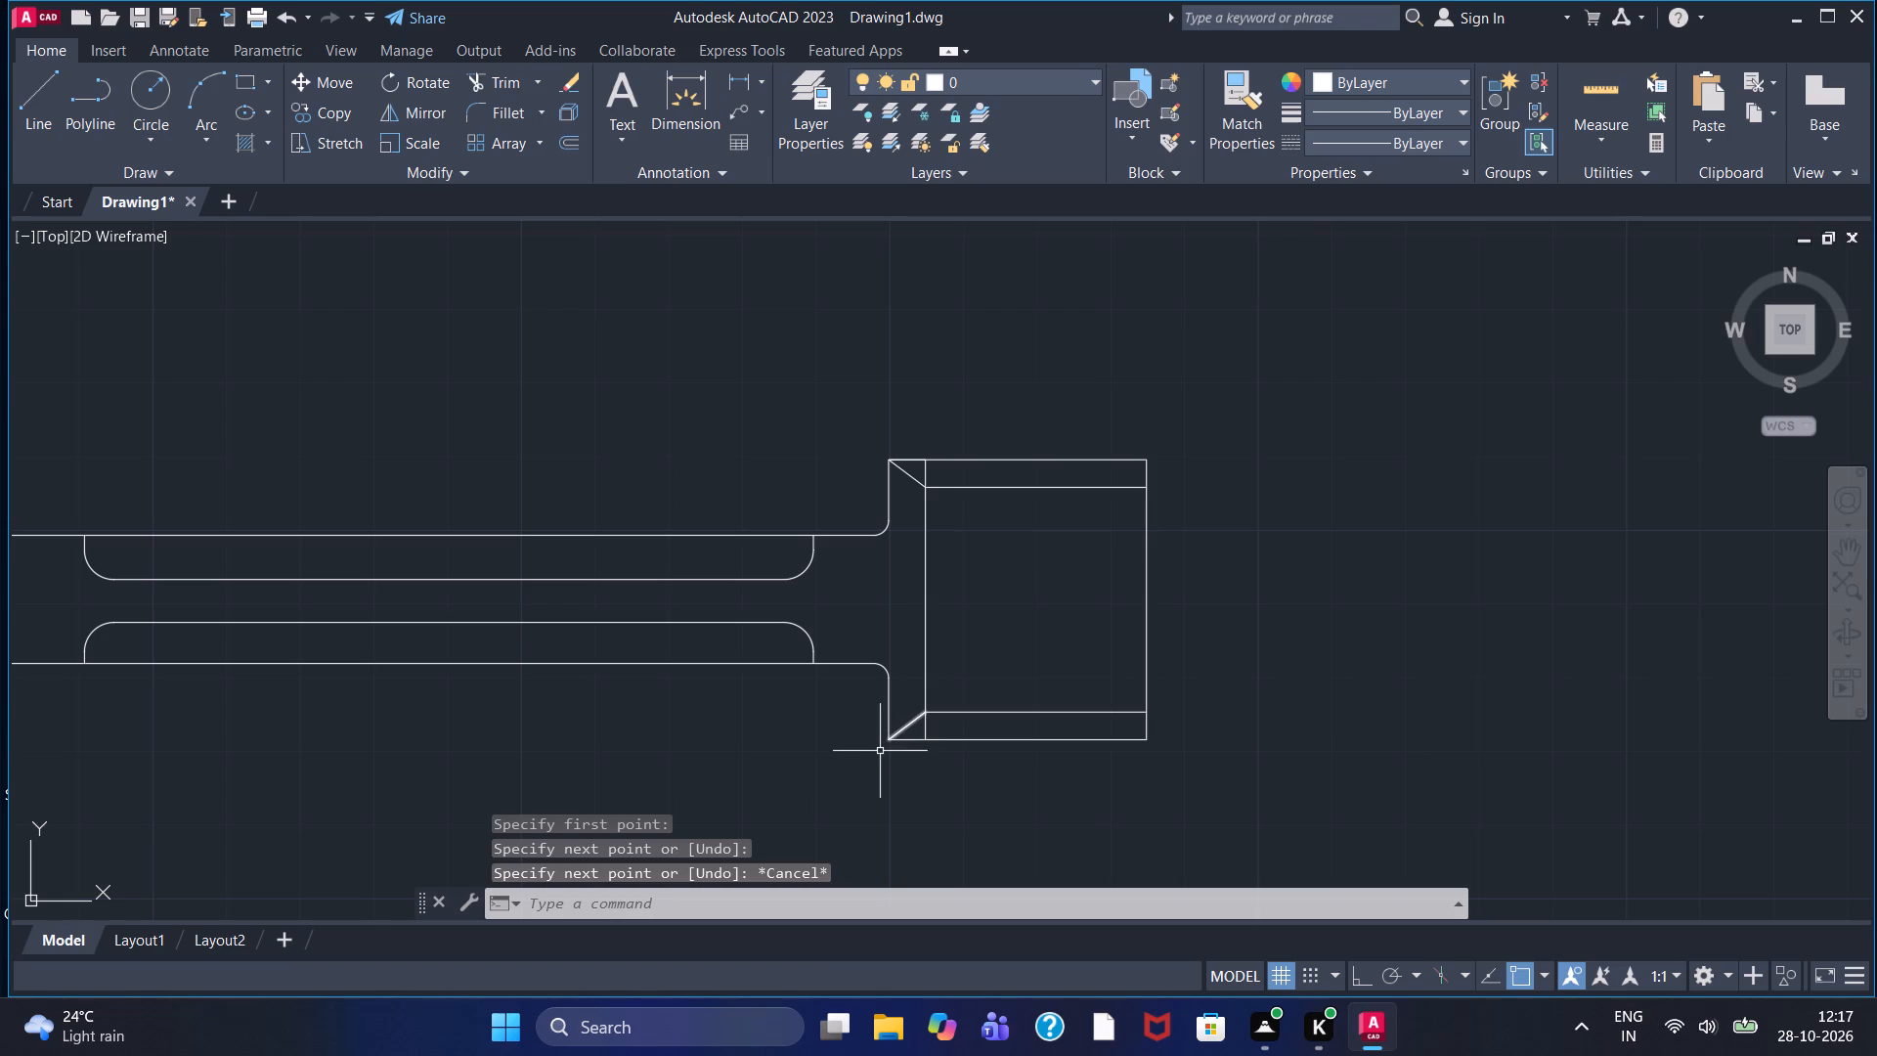
Trim the right block's inner vertical line where it extends above the upper diagonal and below the lower diagonal.
{"action": "left_click", "coordinate": [487, 81]}
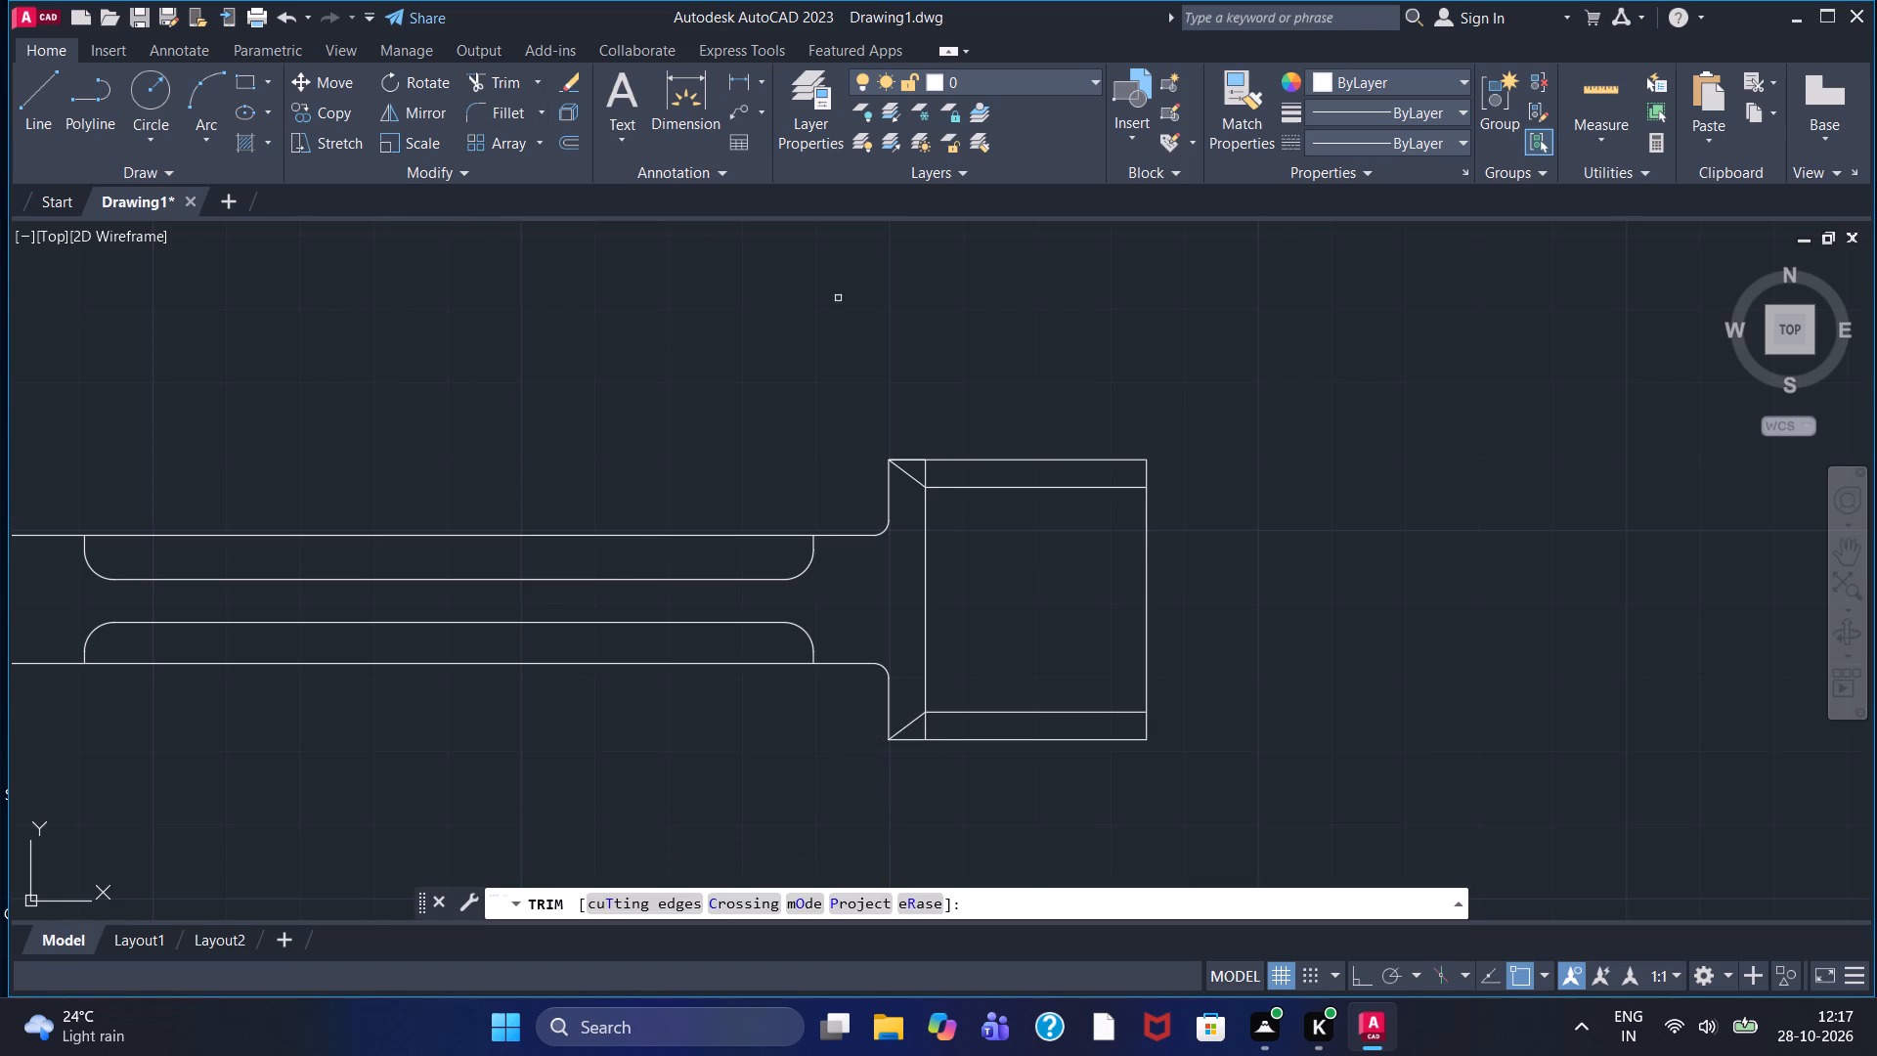
{"action": "left_click", "coordinate": [932, 474]}
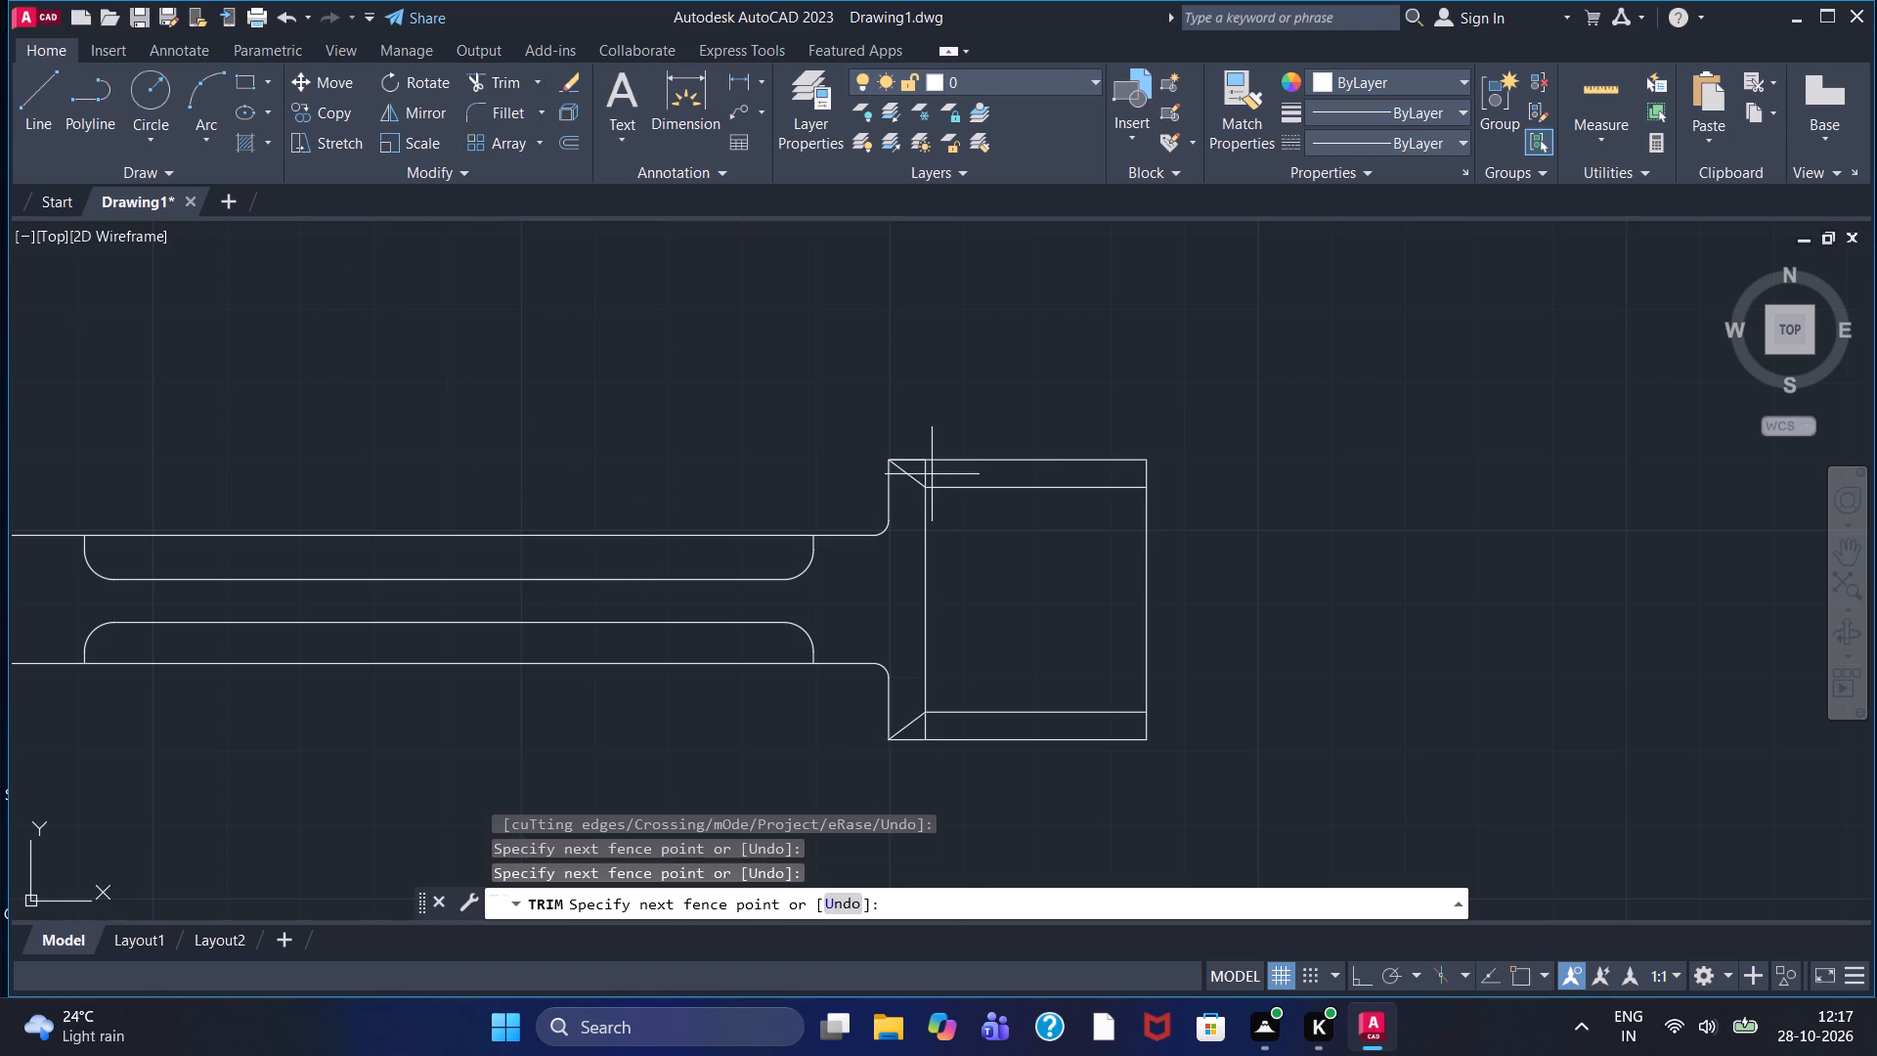
{"action": "left_click", "coordinate": [917, 472]}
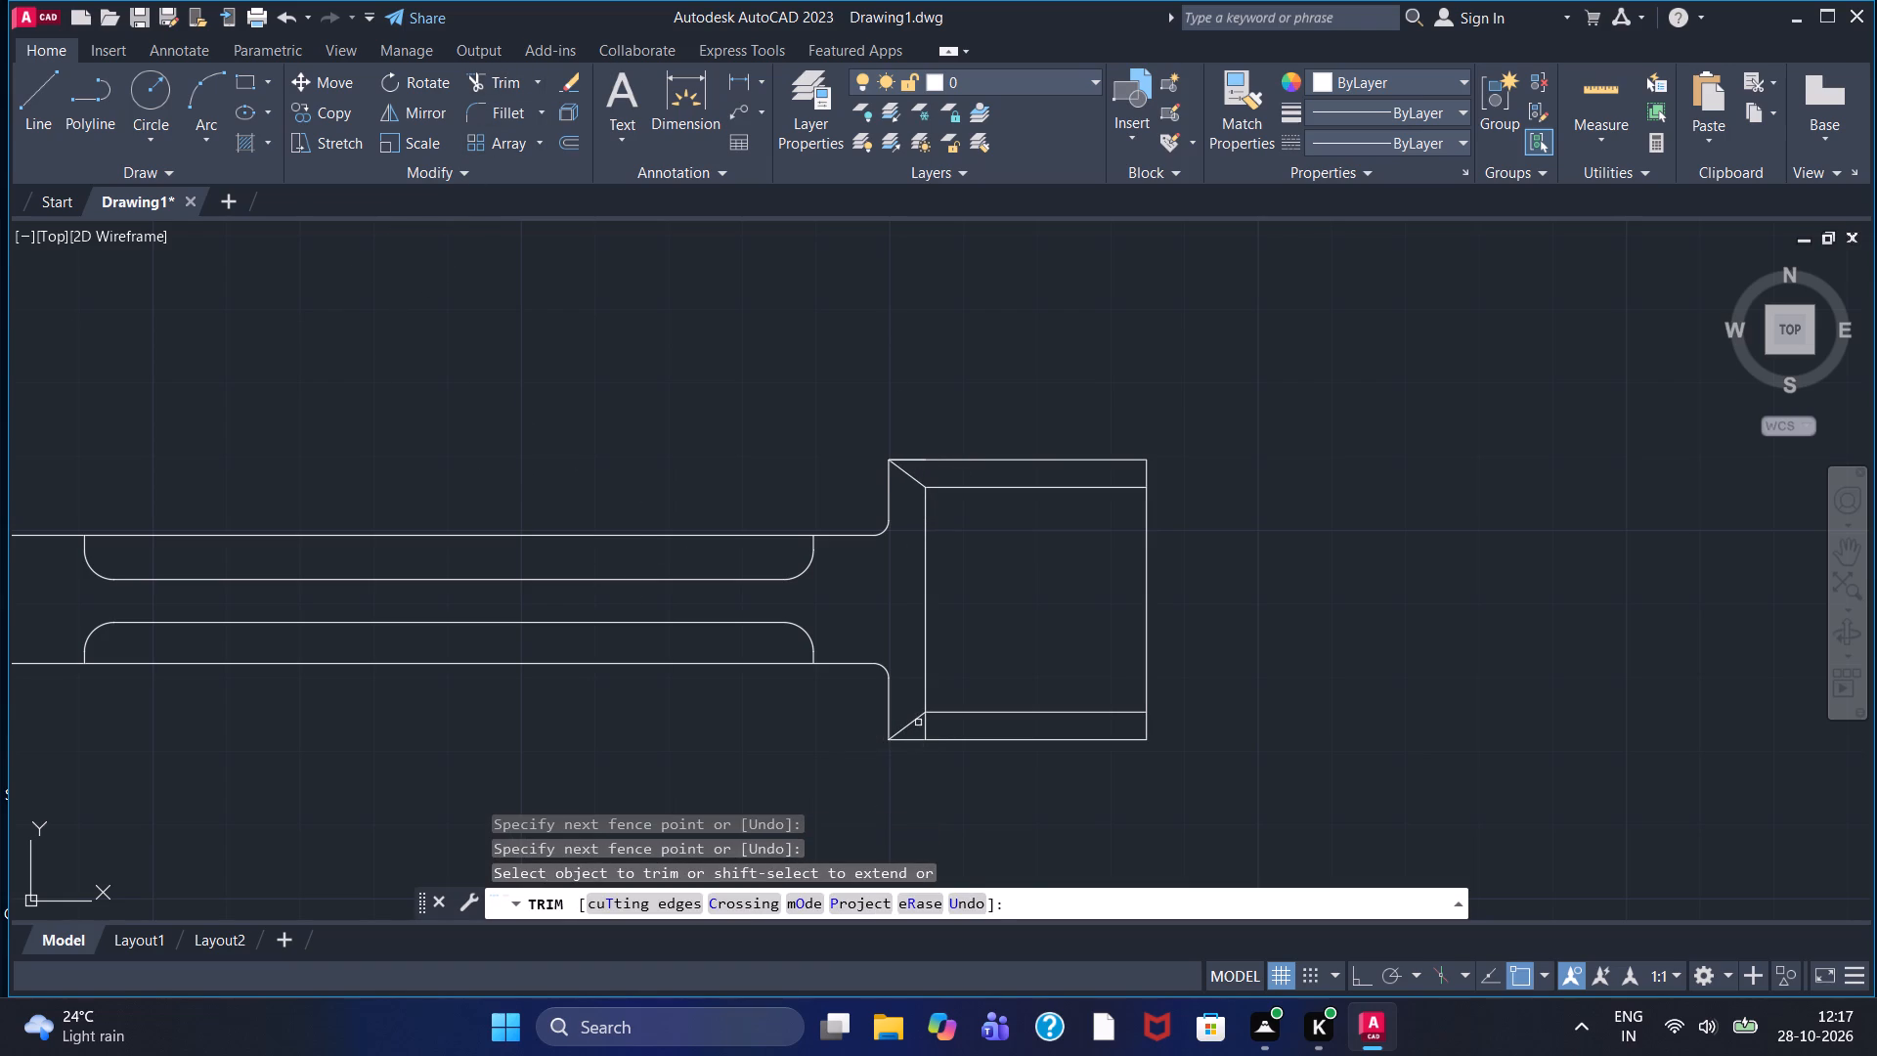
{"action": "left_click", "coordinate": [924, 732]}
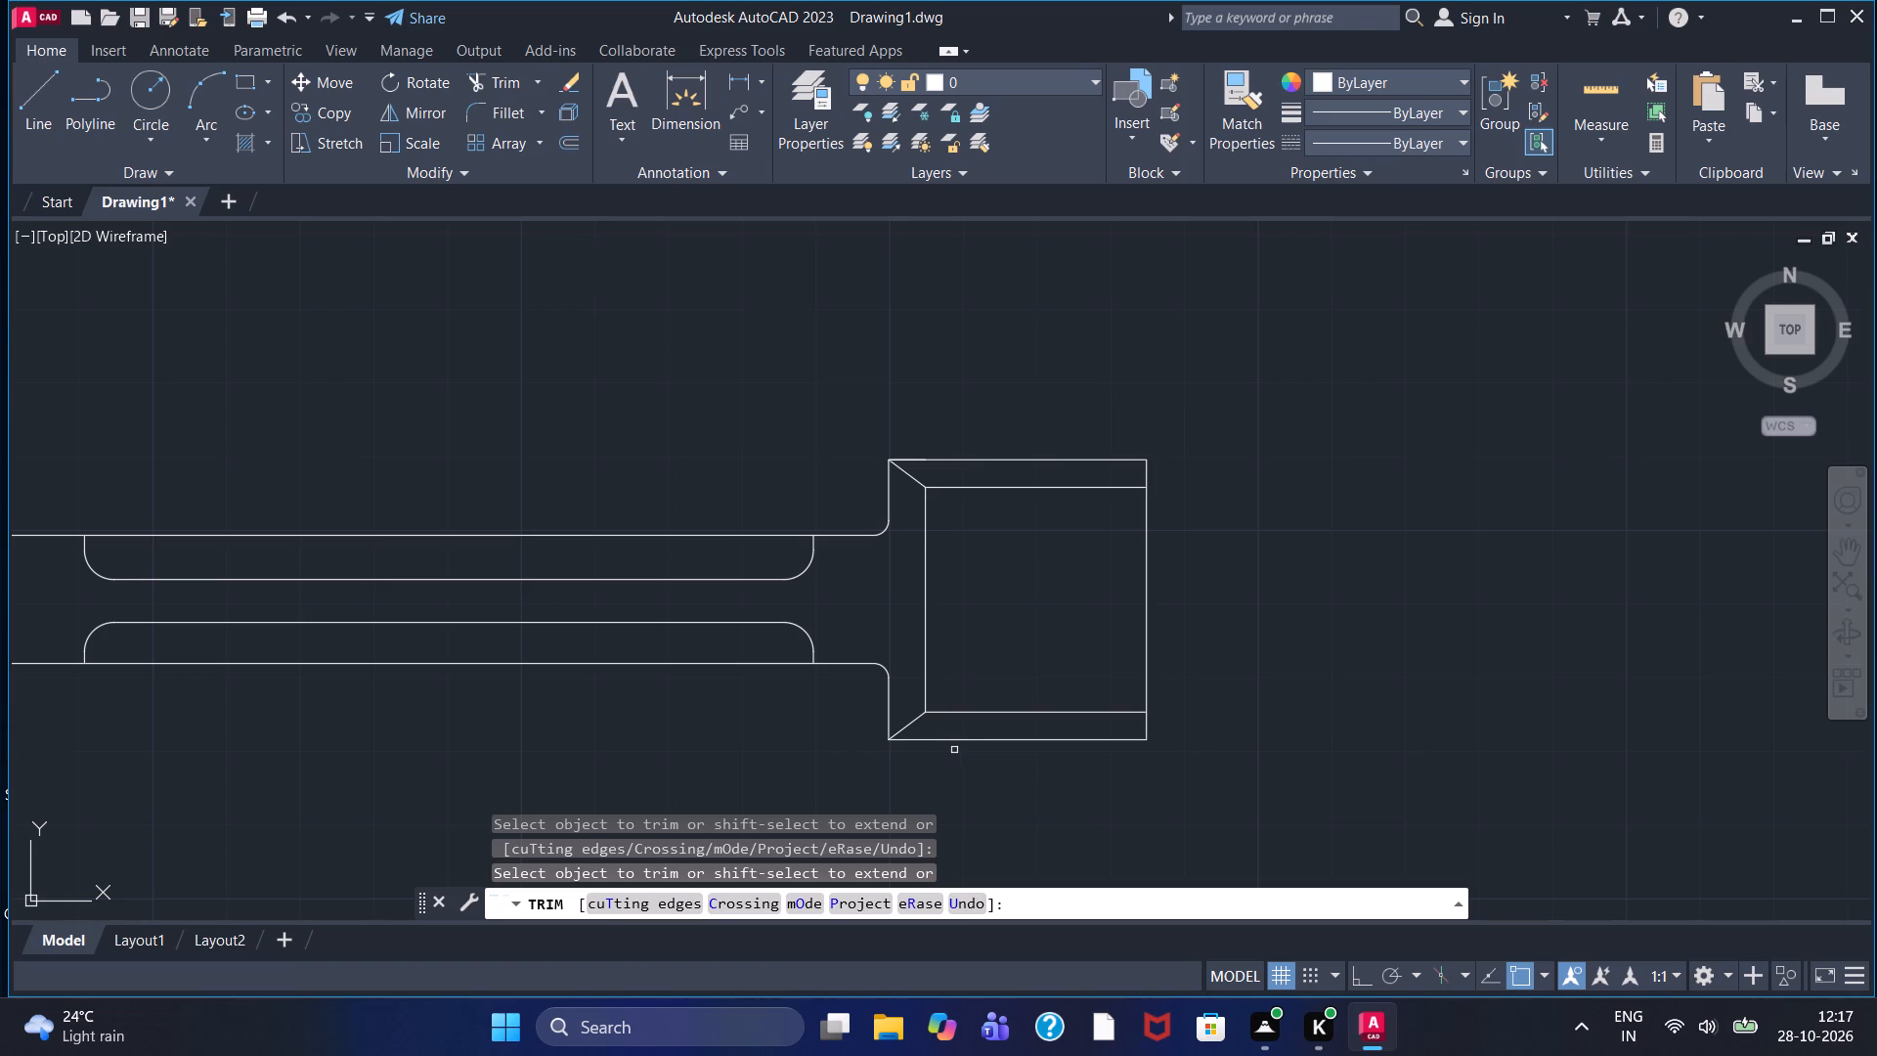
{"action": "key", "text": "Escape"}
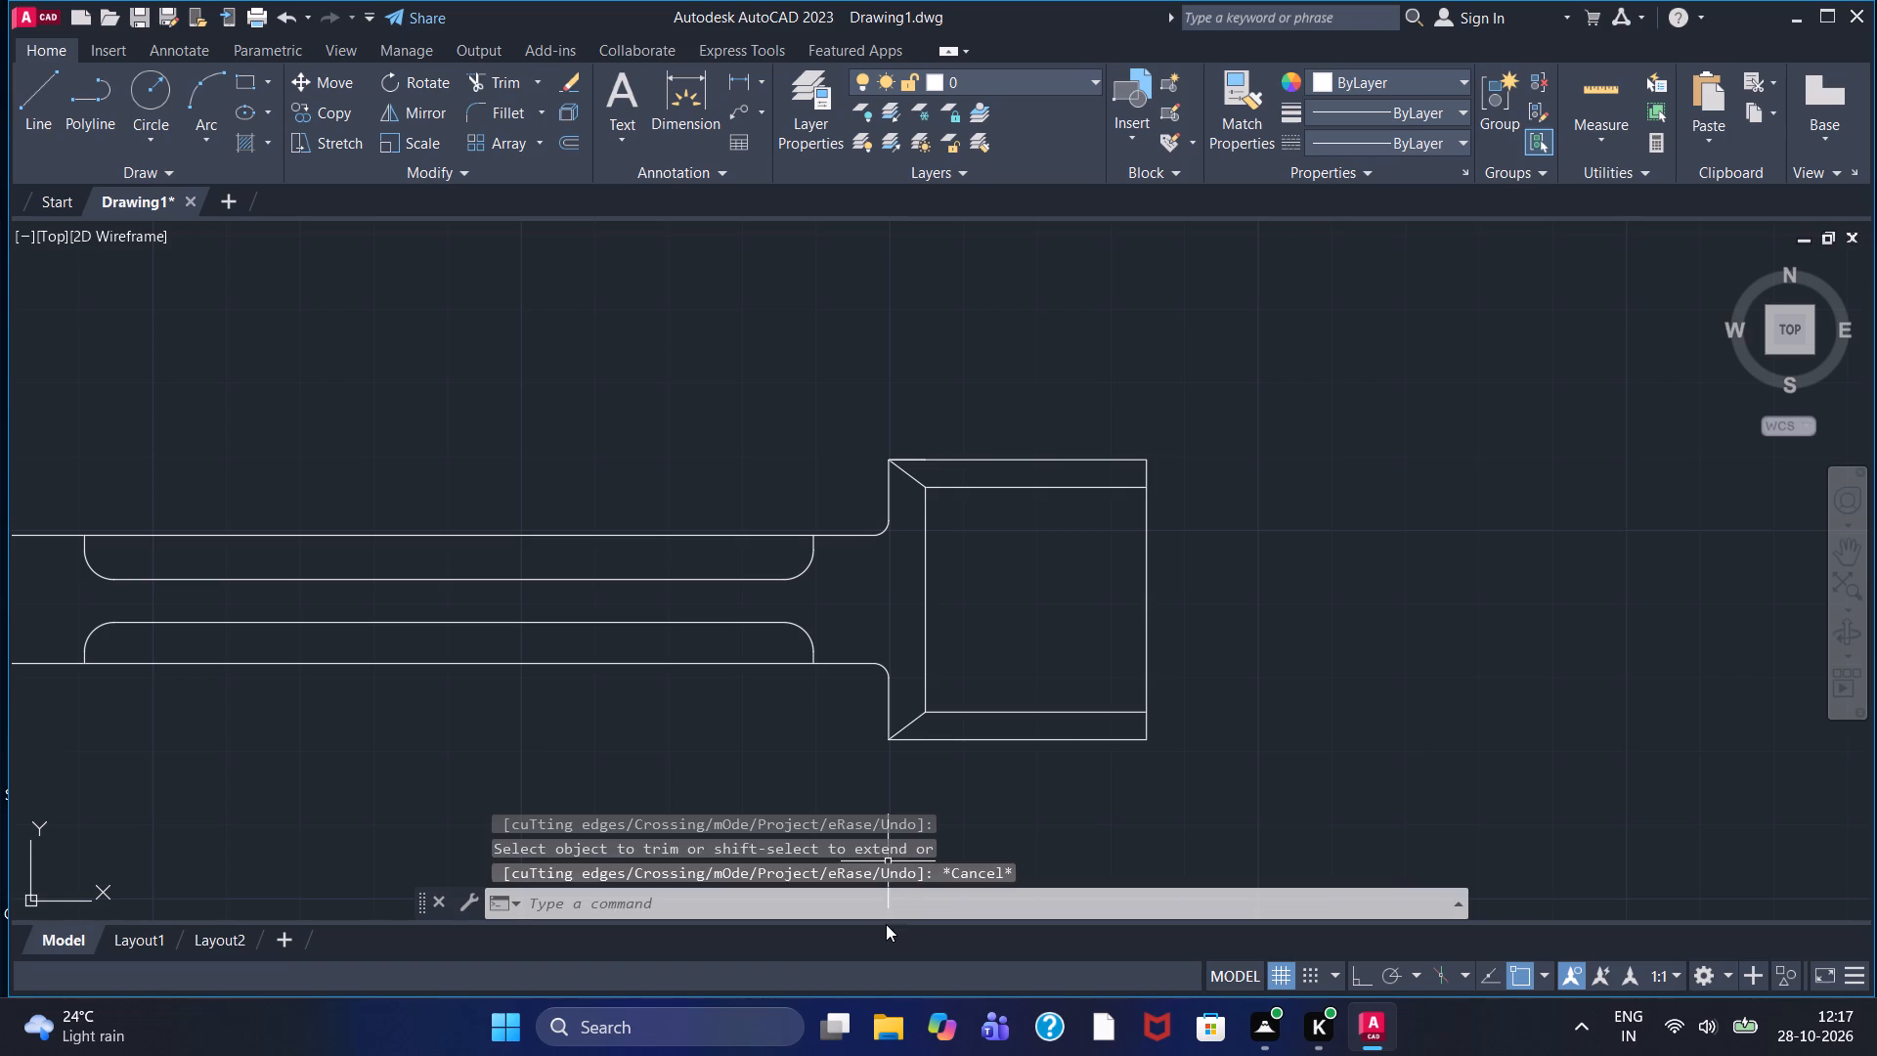
With Ortho on, draw a 12-unit line down the left block's outer edge from its top outer corner.
{"action": "scroll", "coordinate": [756, 786], "scroll_direction": "down", "scroll_amount": 1}
{"action": "middle_click_drag", "start_coordinate": [756, 786], "coordinate": [864, 737]}
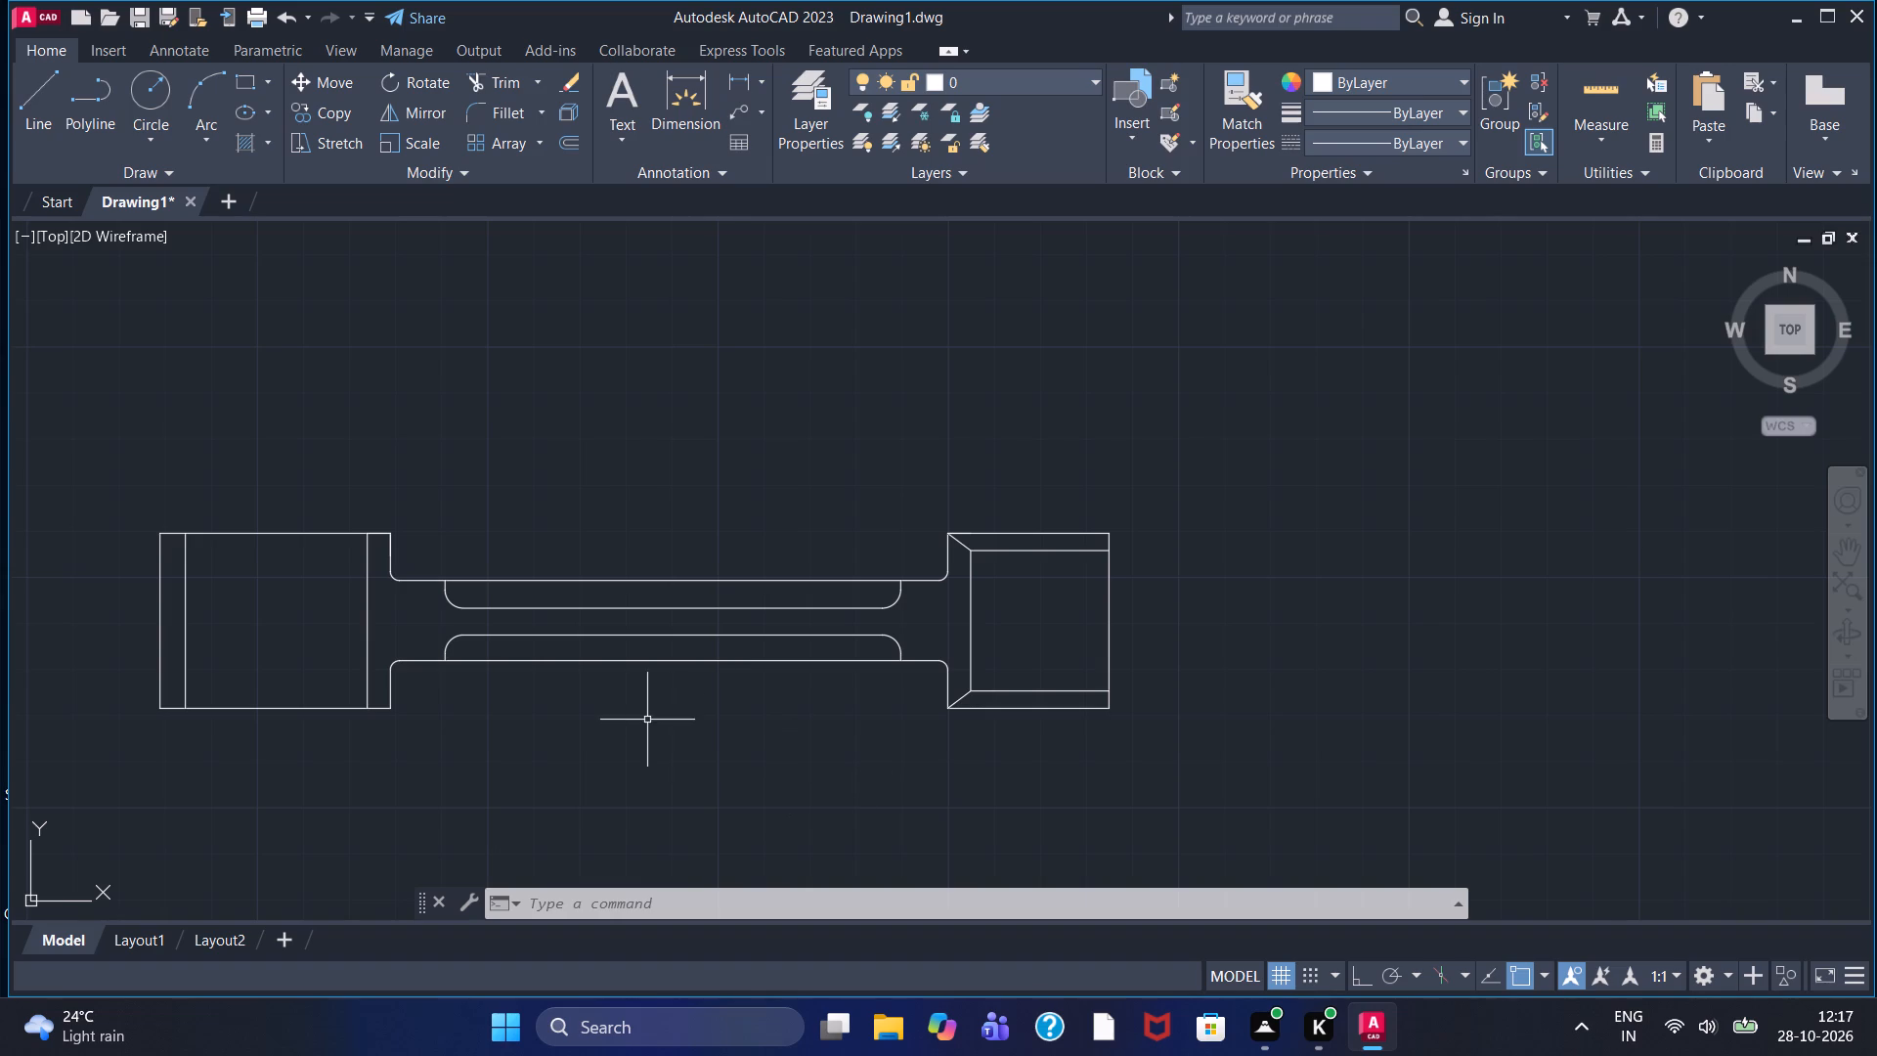
{"action": "scroll", "coordinate": [647, 720], "scroll_direction": "down", "scroll_amount": 1}
{"action": "middle_click_drag", "start_coordinate": [647, 720], "coordinate": [764, 653]}
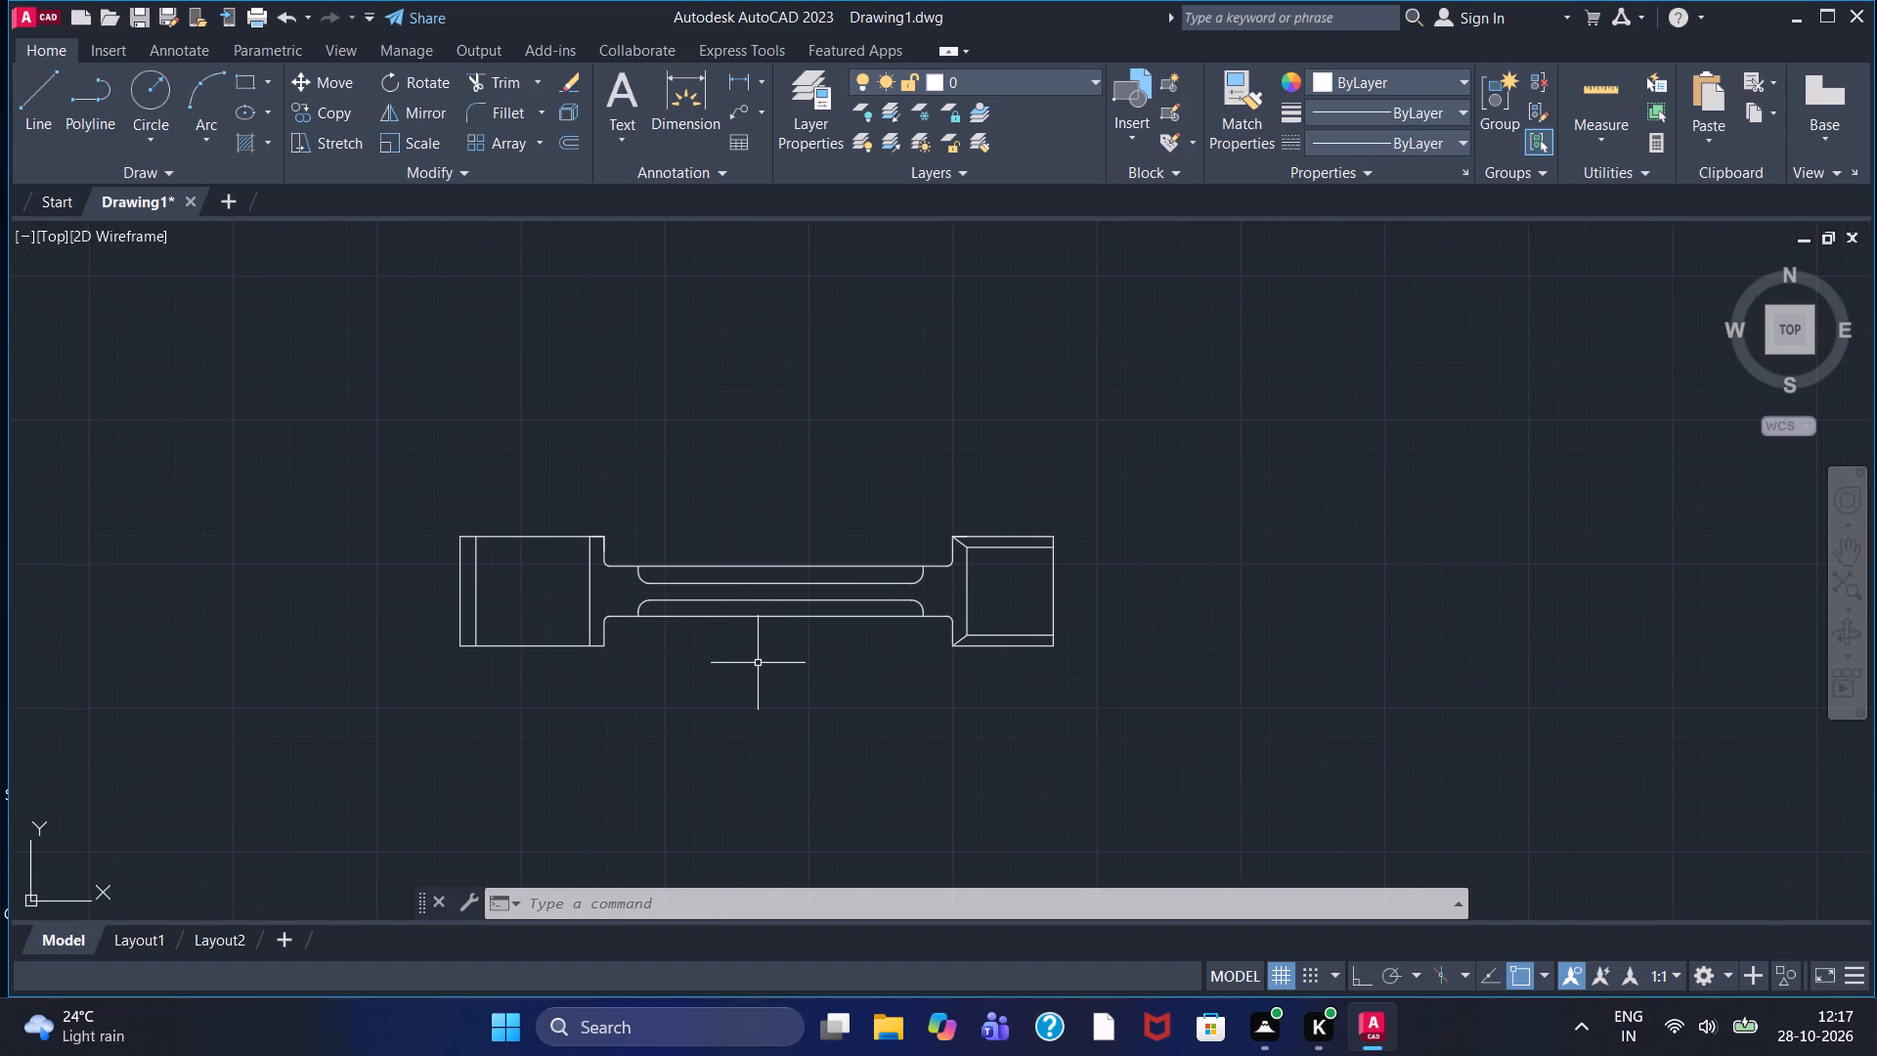
{"action": "left_click", "coordinate": [33, 95]}
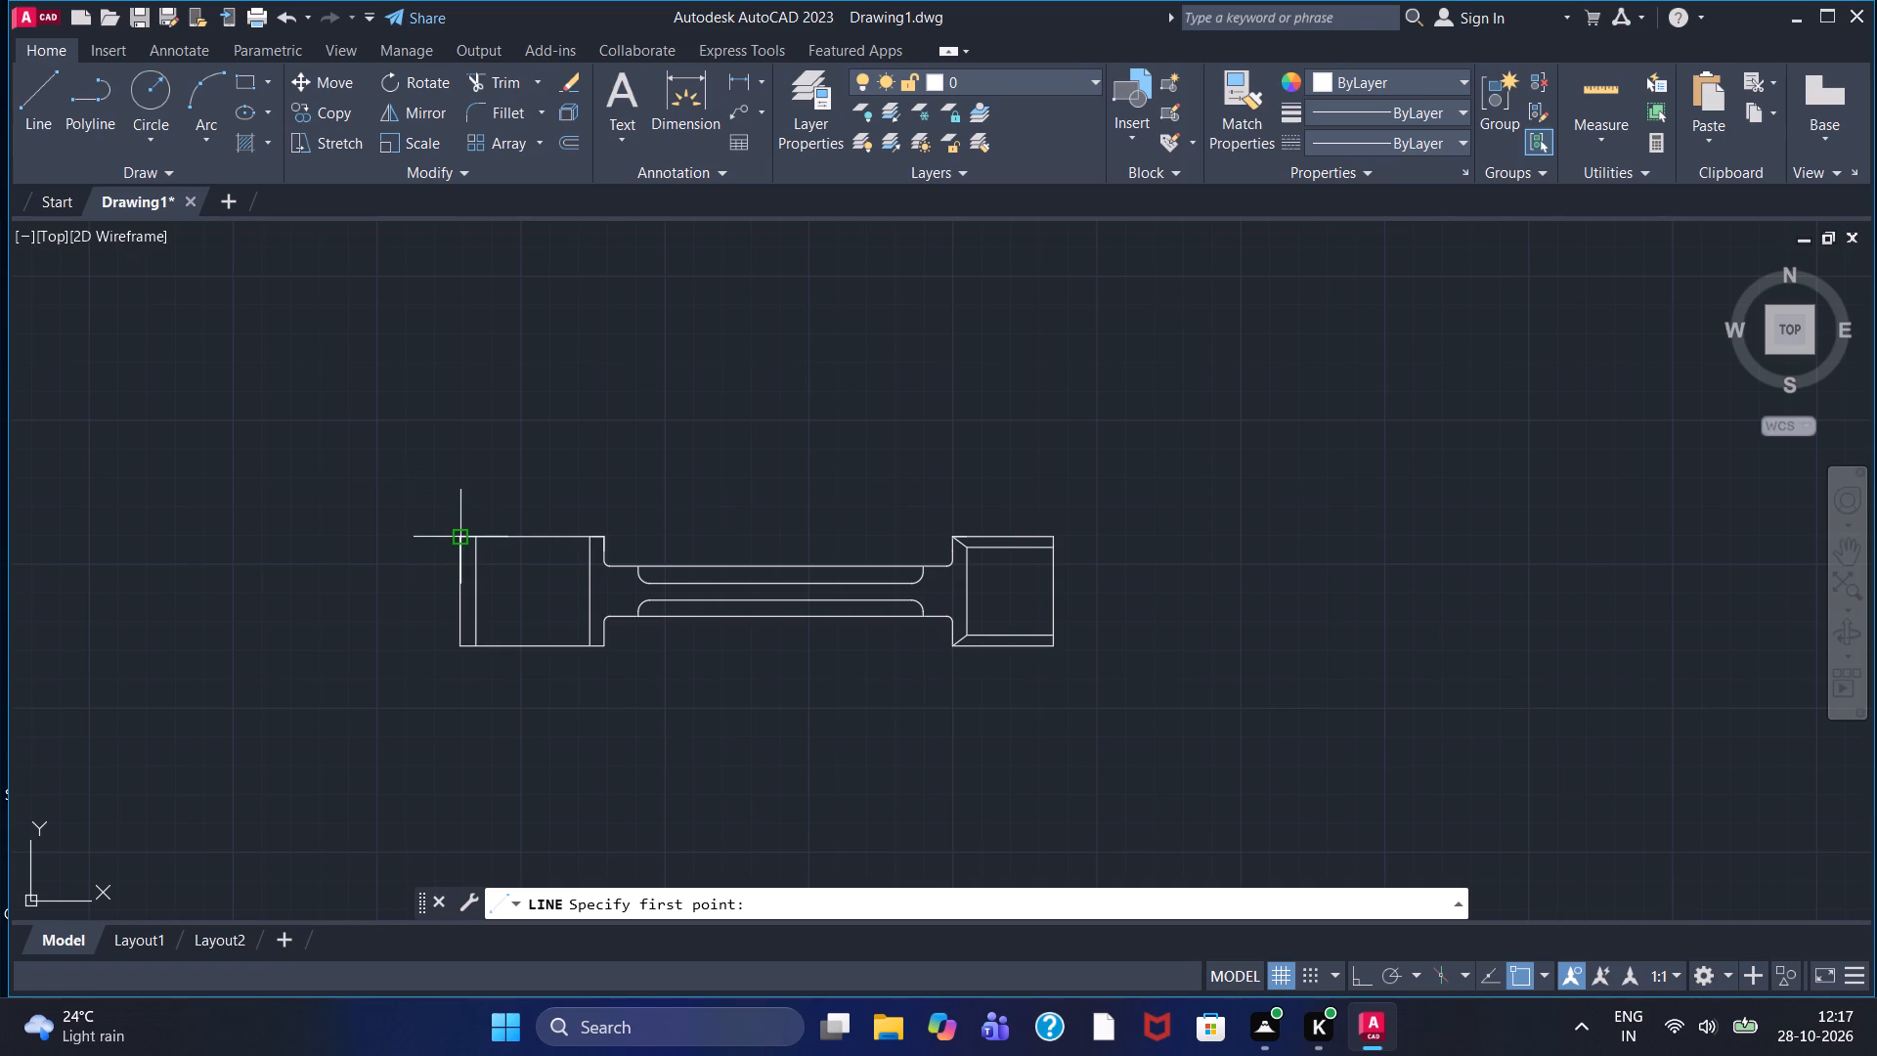
{"action": "left_click", "coordinate": [454, 536]}
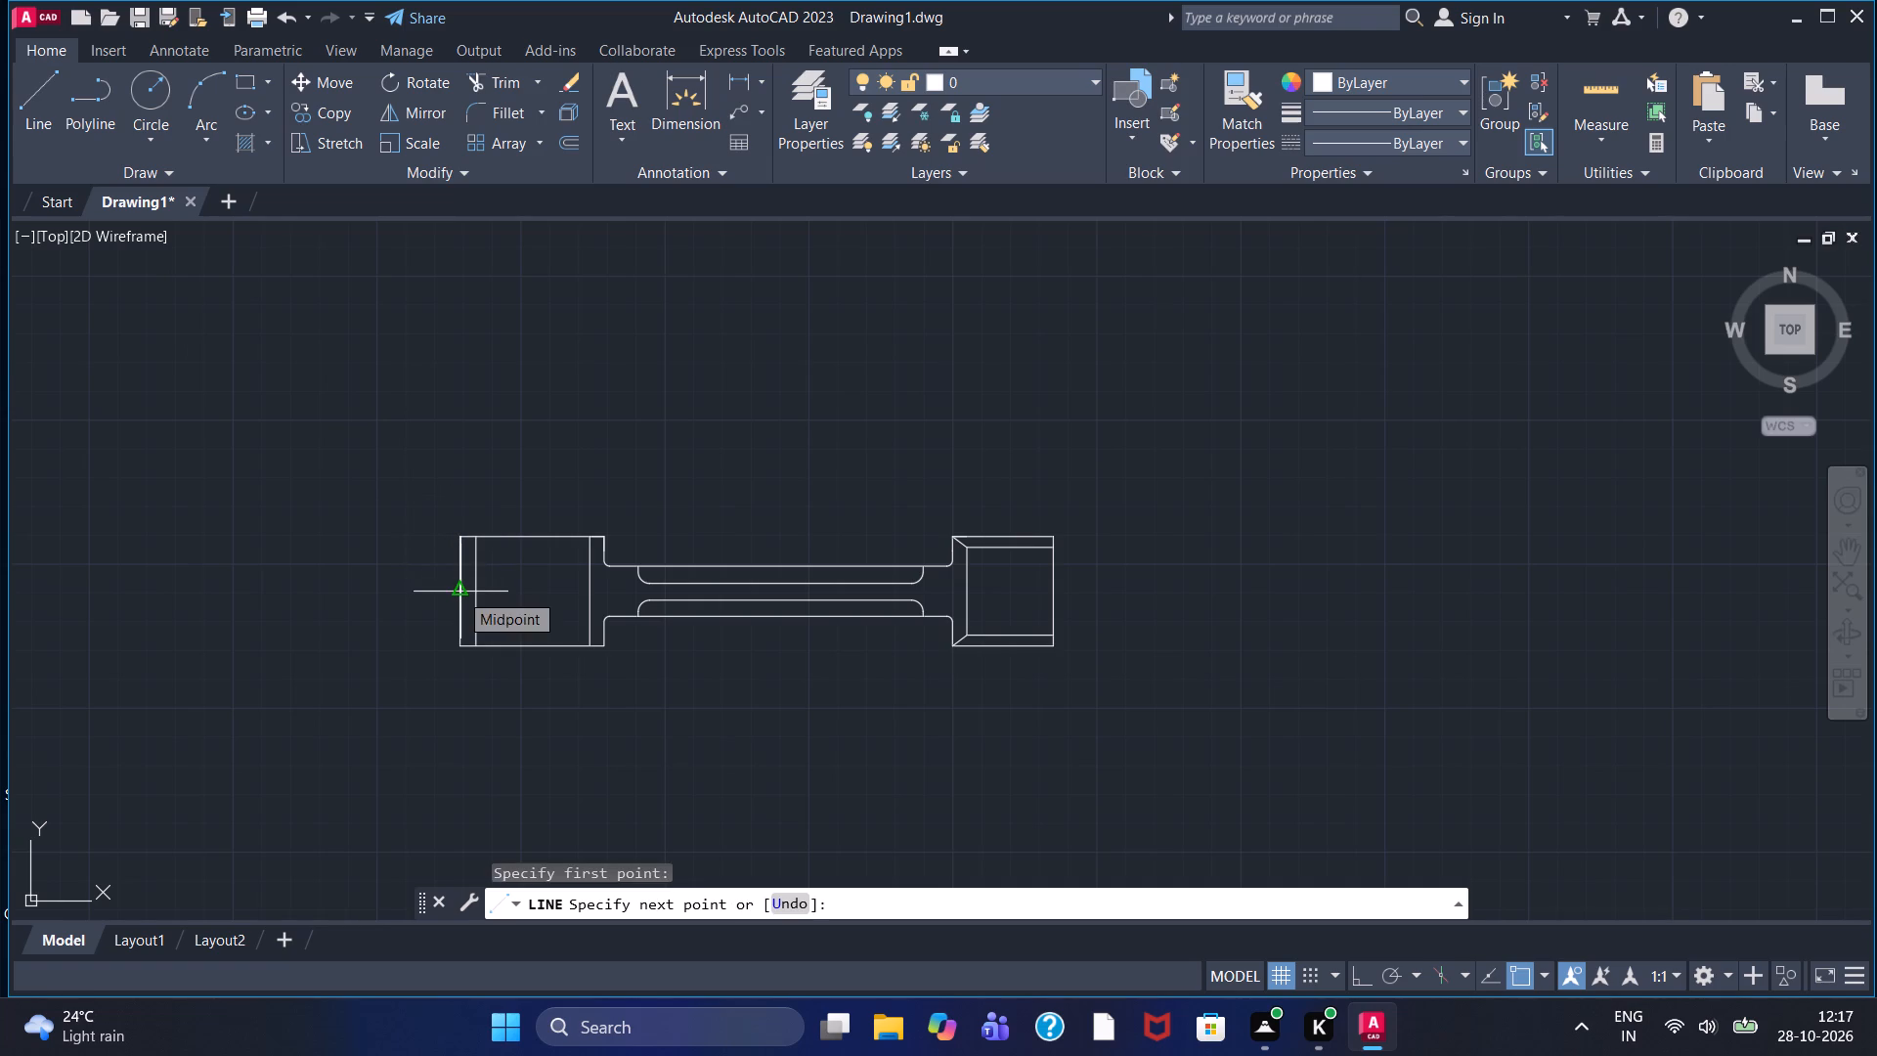
{"action": "scroll", "coordinate": [458, 592], "scroll_direction": "up", "scroll_amount": 3}
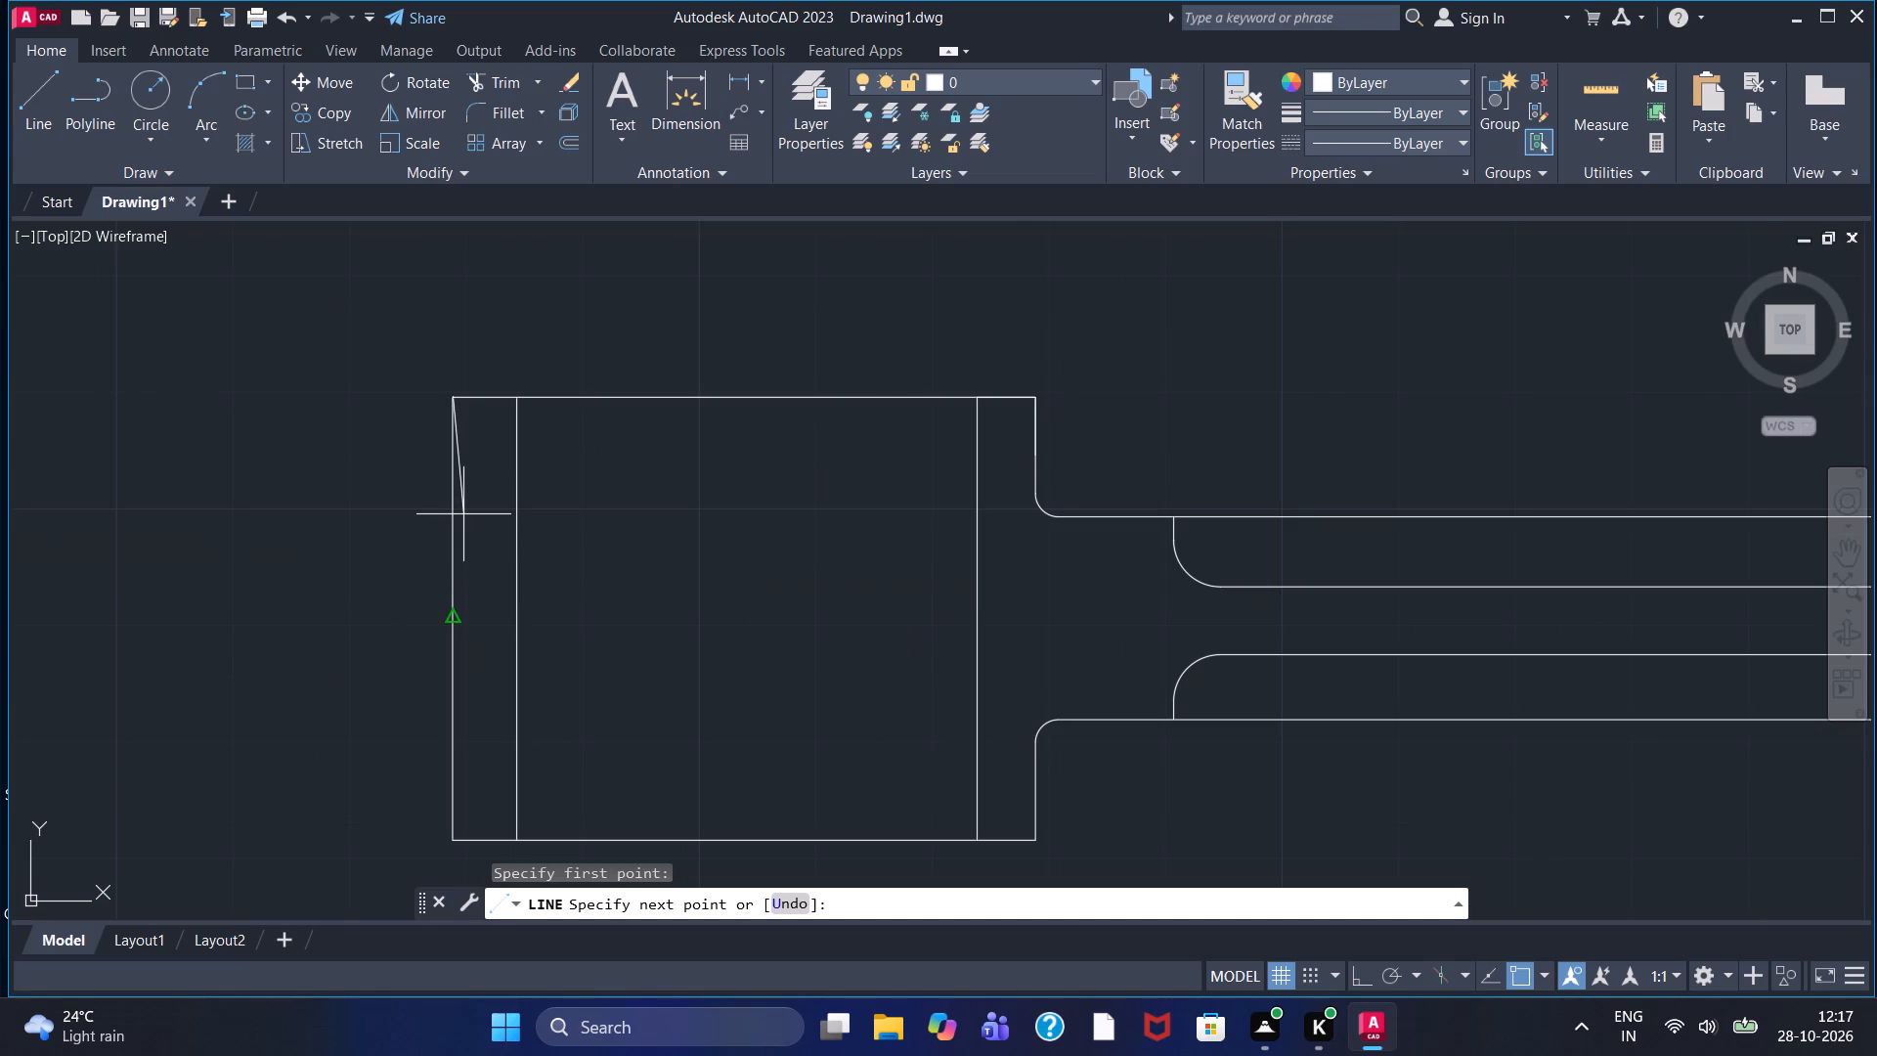
{"action": "key", "text": "F8"}
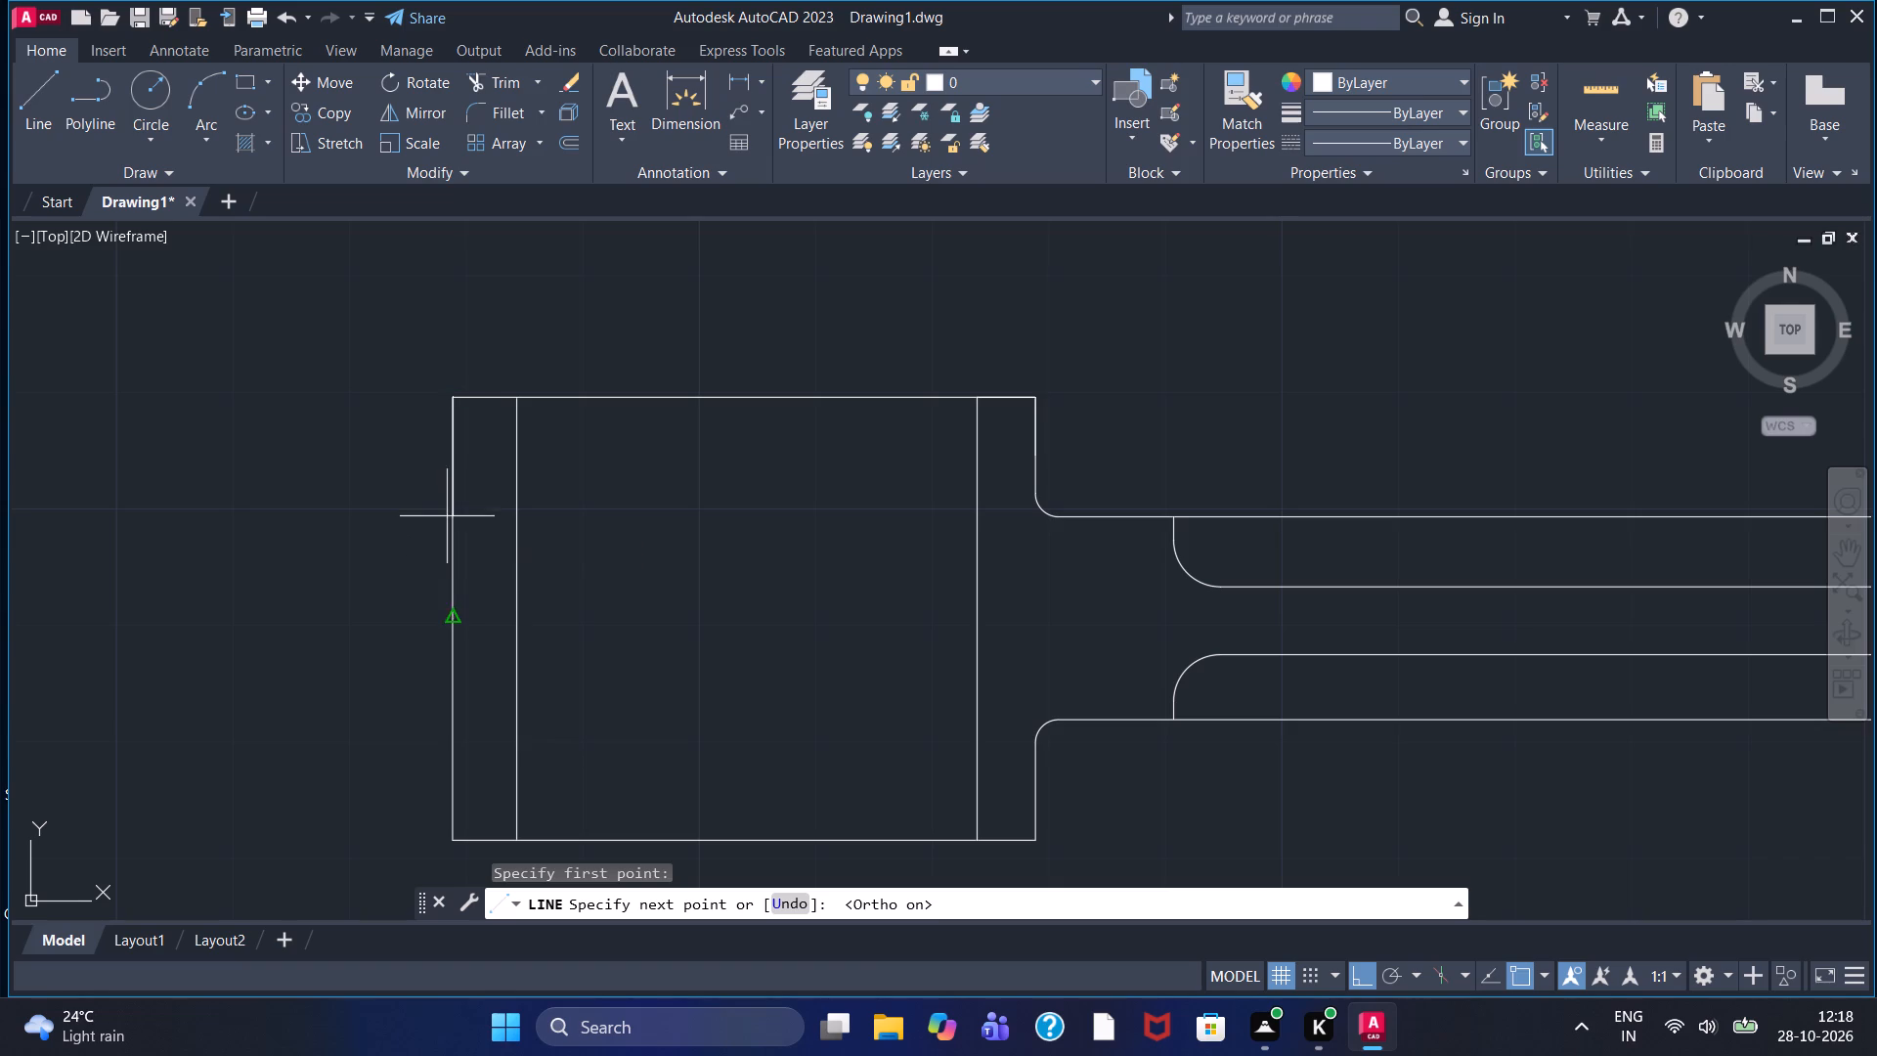
{"action": "type", "text": "12"}
{"action": "key", "text": "Return"}
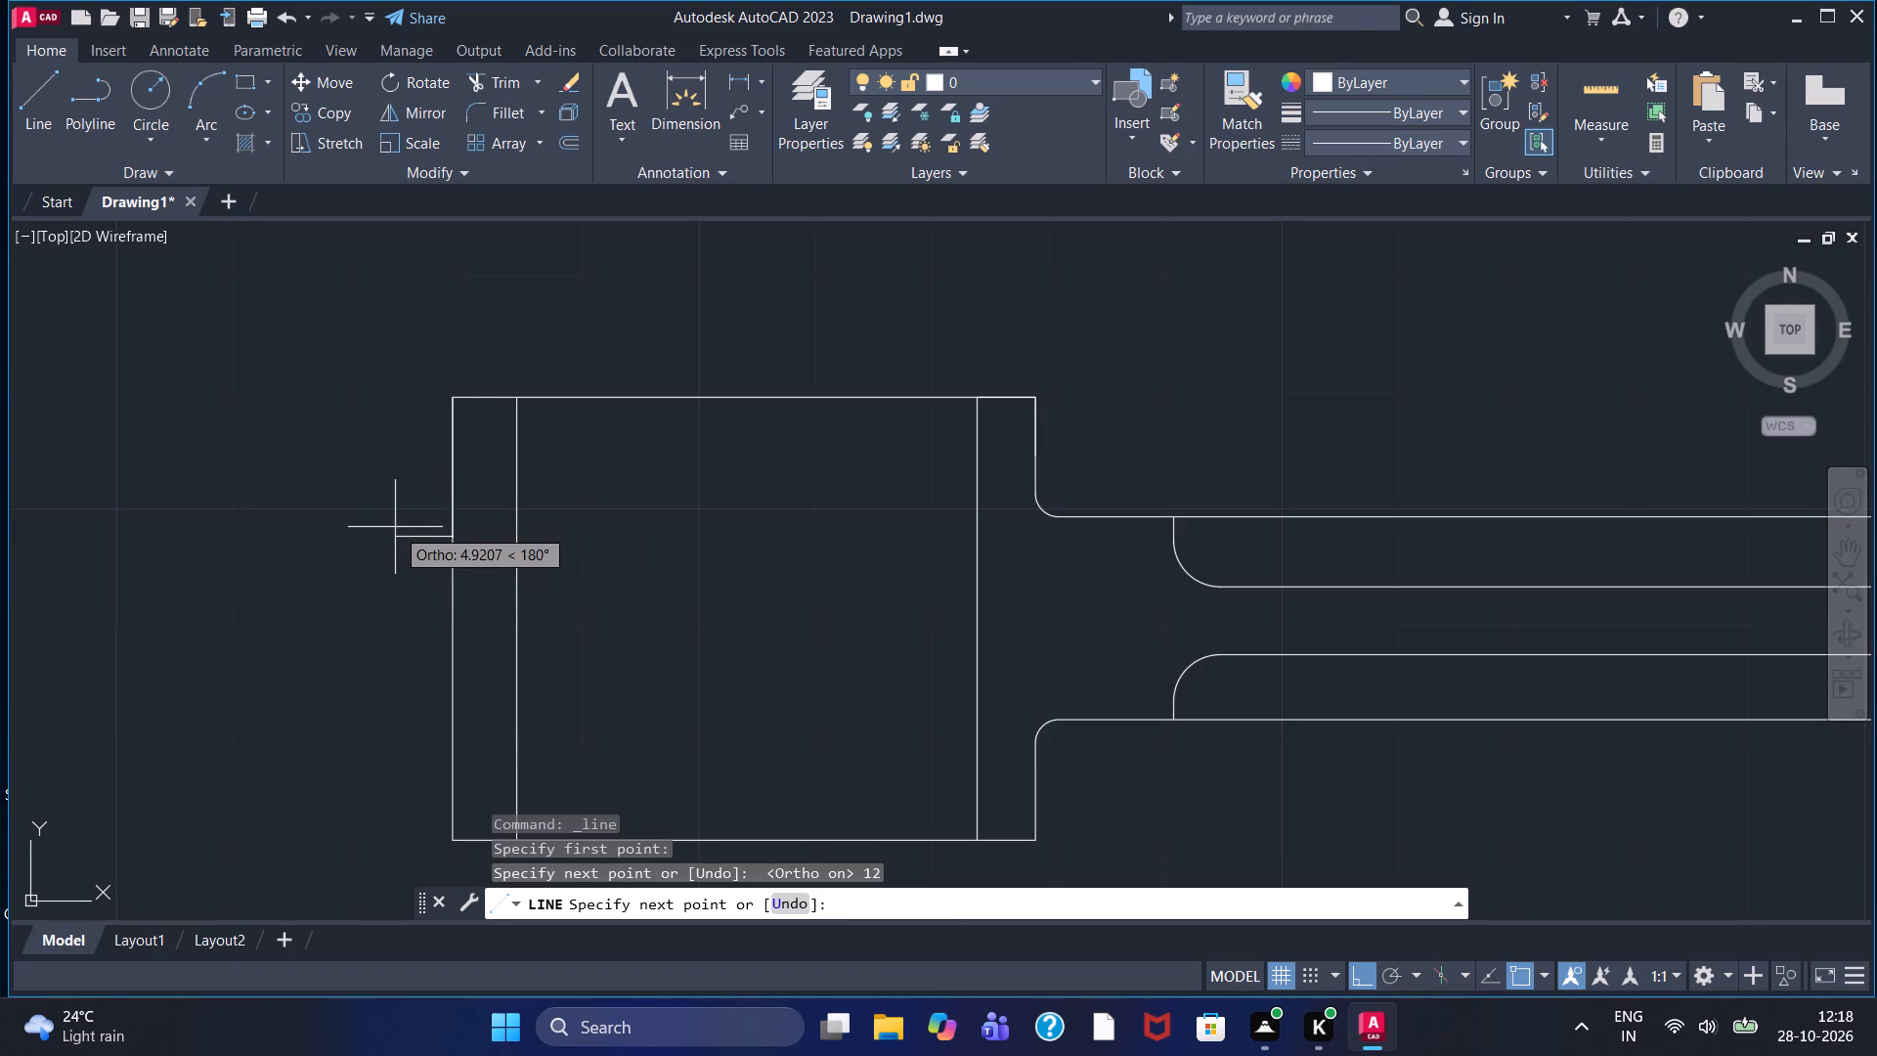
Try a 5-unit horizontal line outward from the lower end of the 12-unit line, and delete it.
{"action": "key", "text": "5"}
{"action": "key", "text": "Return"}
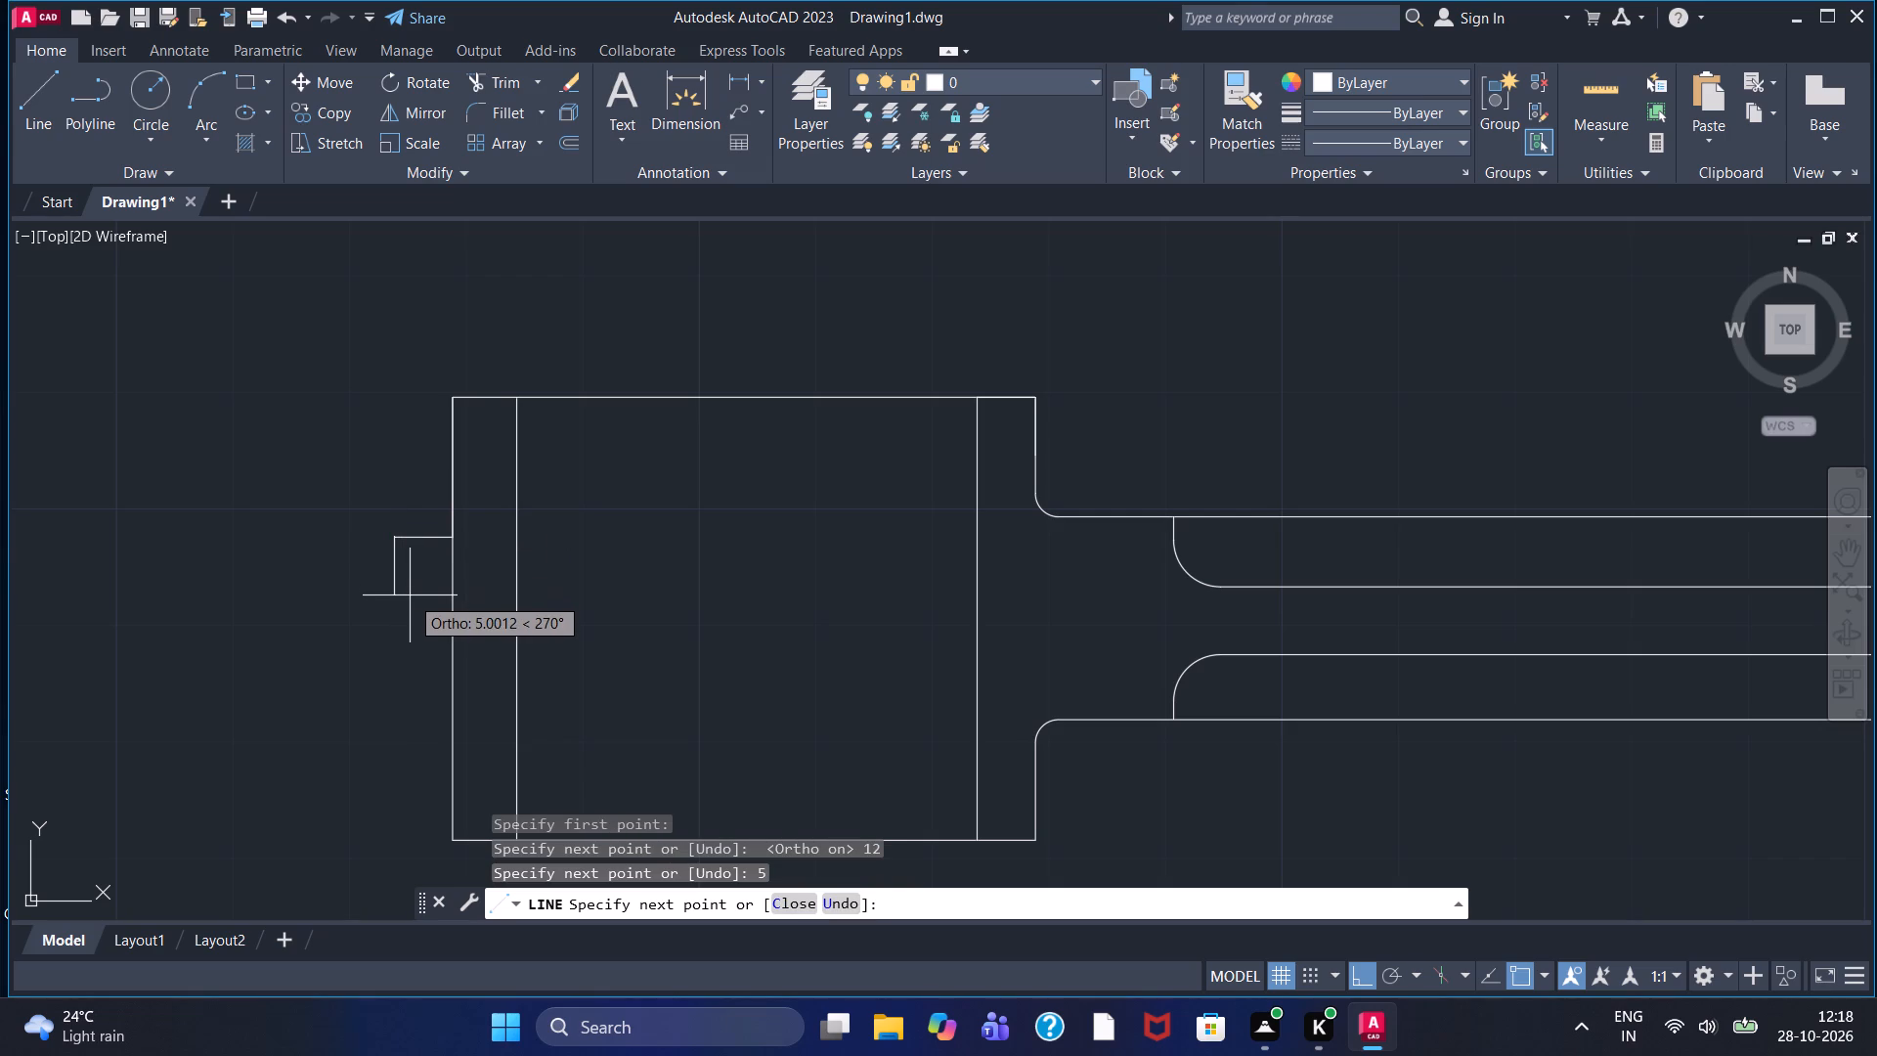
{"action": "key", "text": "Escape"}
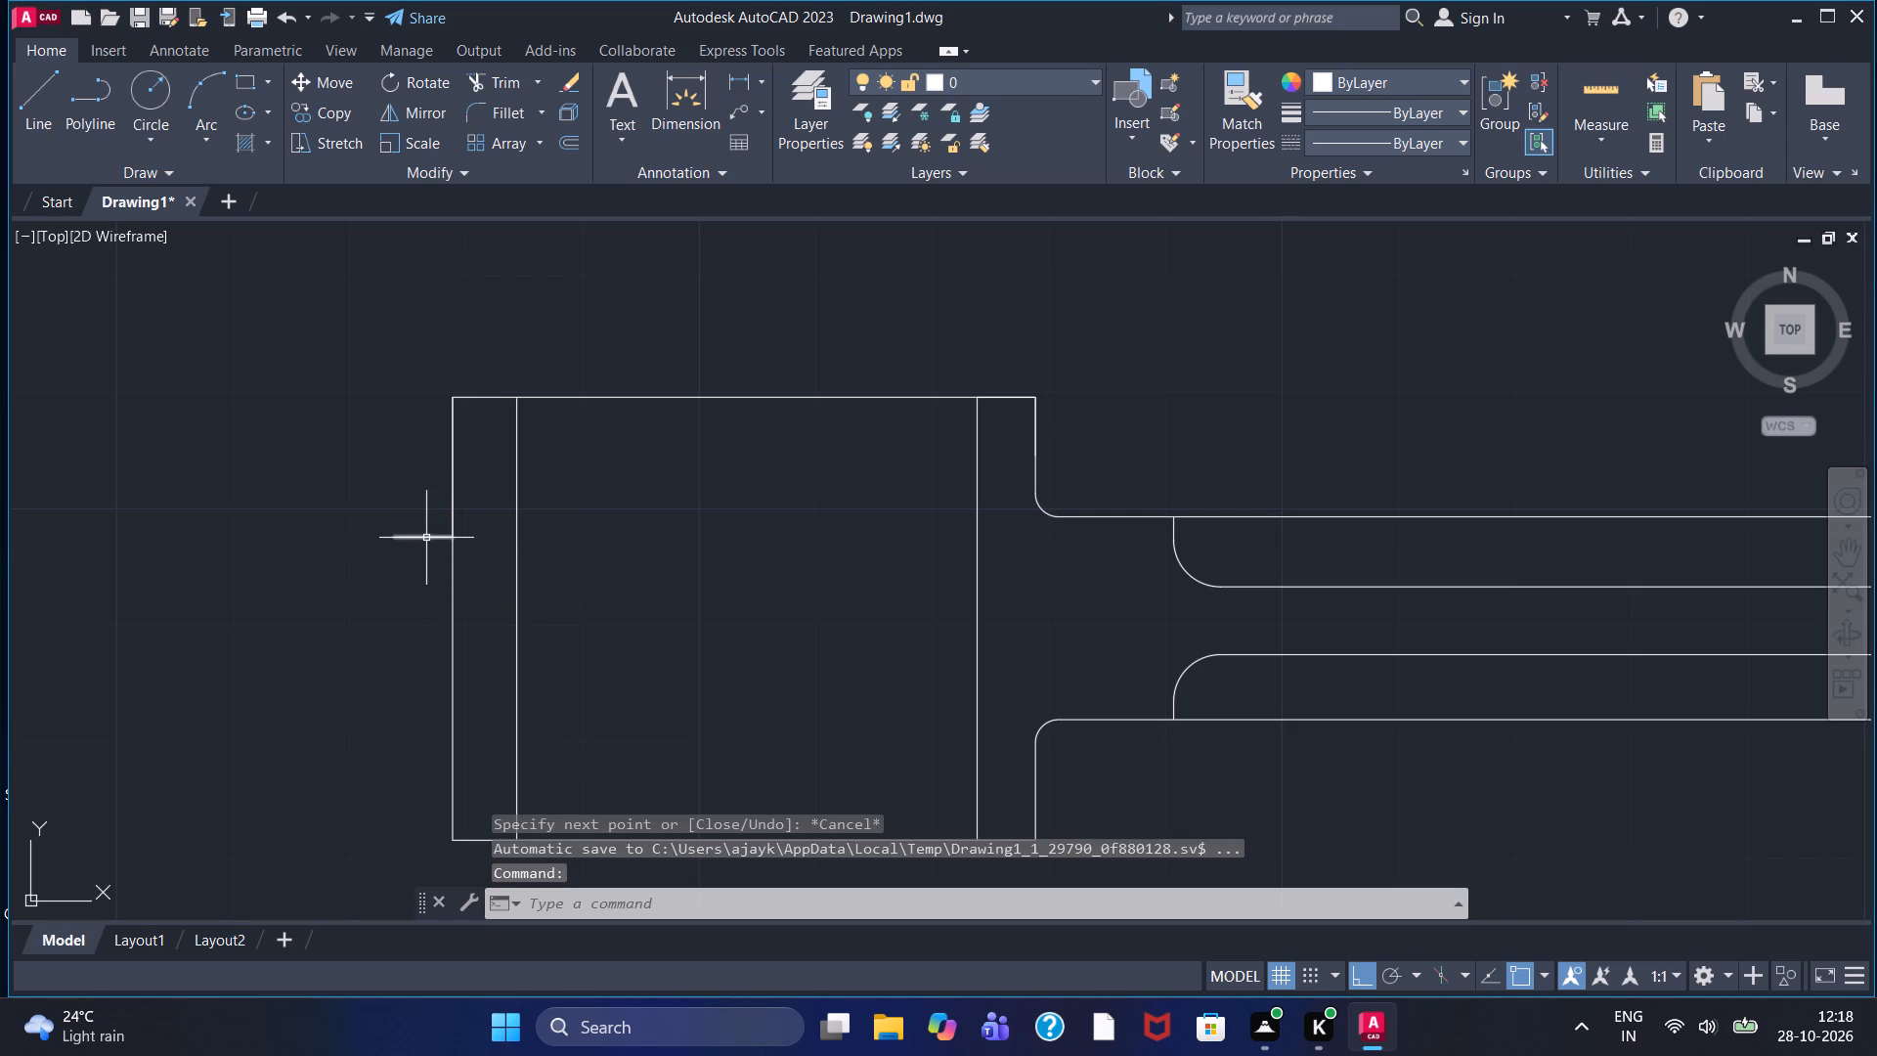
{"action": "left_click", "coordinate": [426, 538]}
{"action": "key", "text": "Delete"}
Draw a 2-unit horizontal line outward from the lower end of the 12-unit line on the left block's outer edge.
{"action": "left_click", "coordinate": [23, 129]}
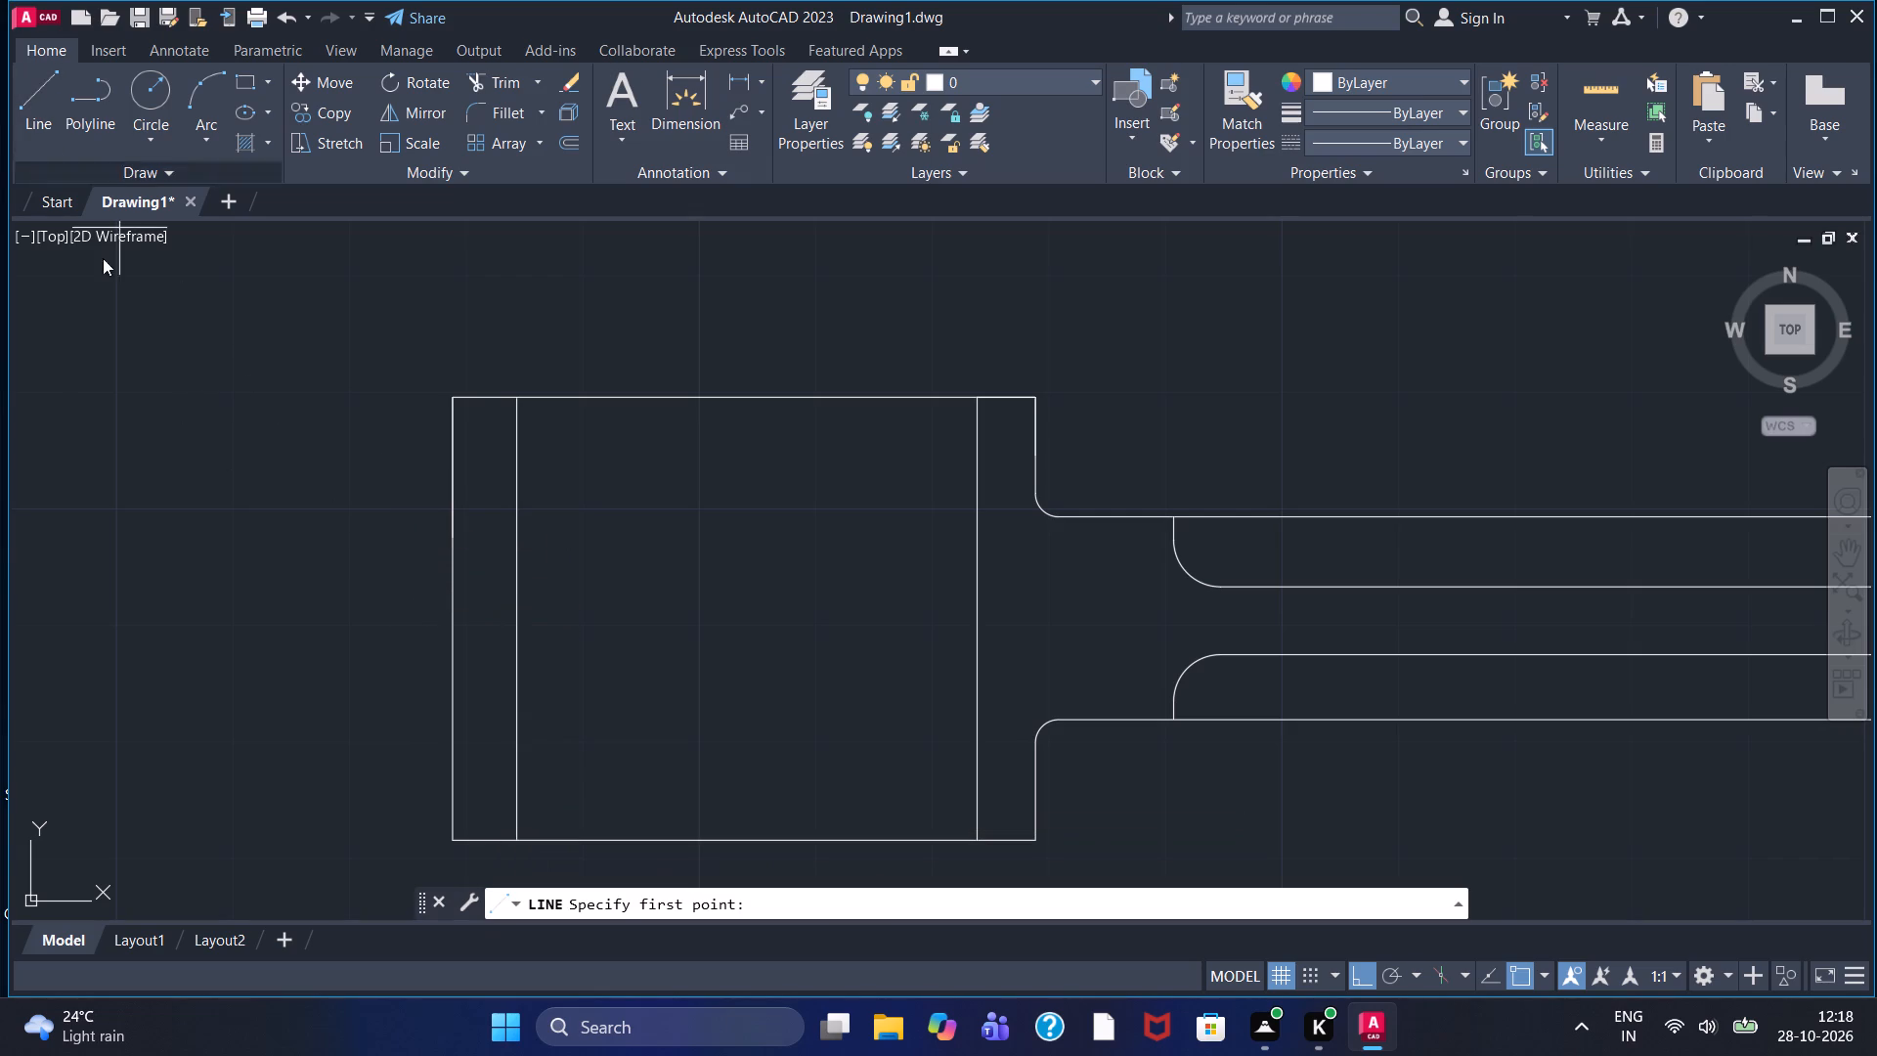
{"action": "left_click", "coordinate": [456, 535]}
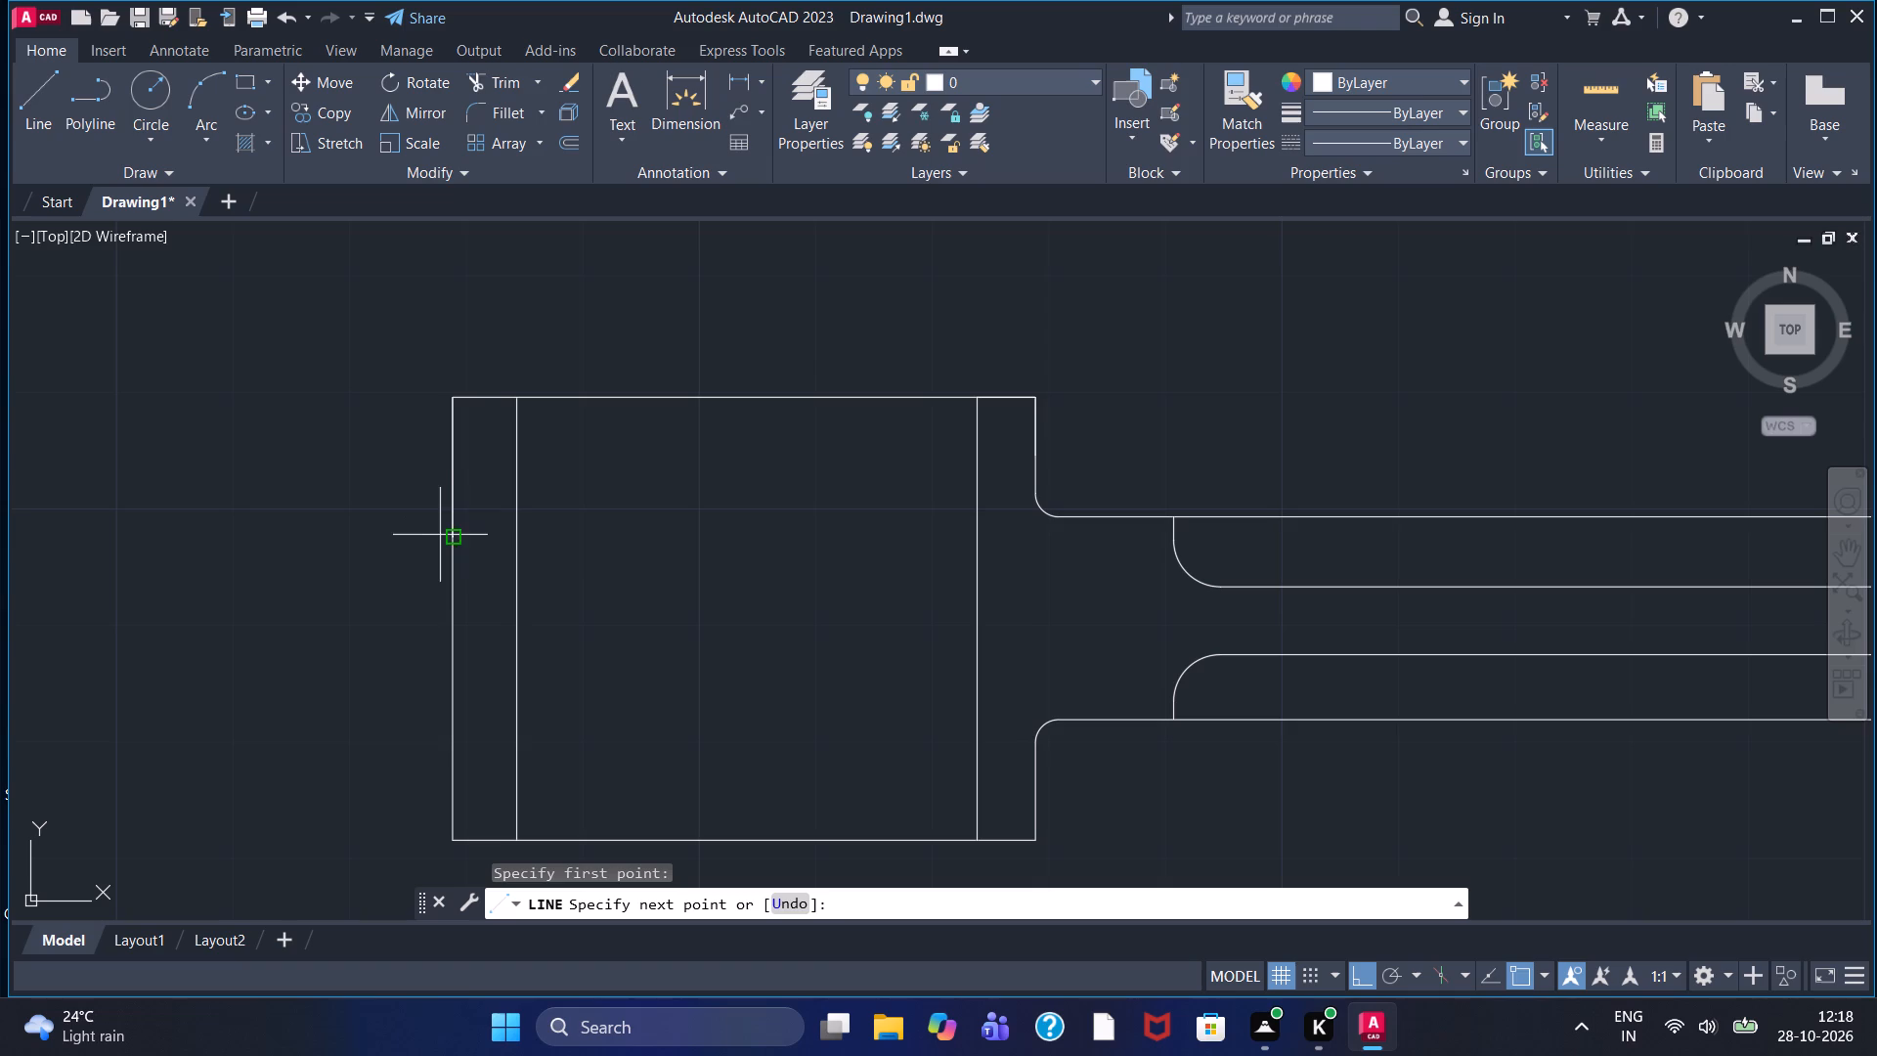
{"action": "key", "text": "2"}
{"action": "key", "text": "Return"}
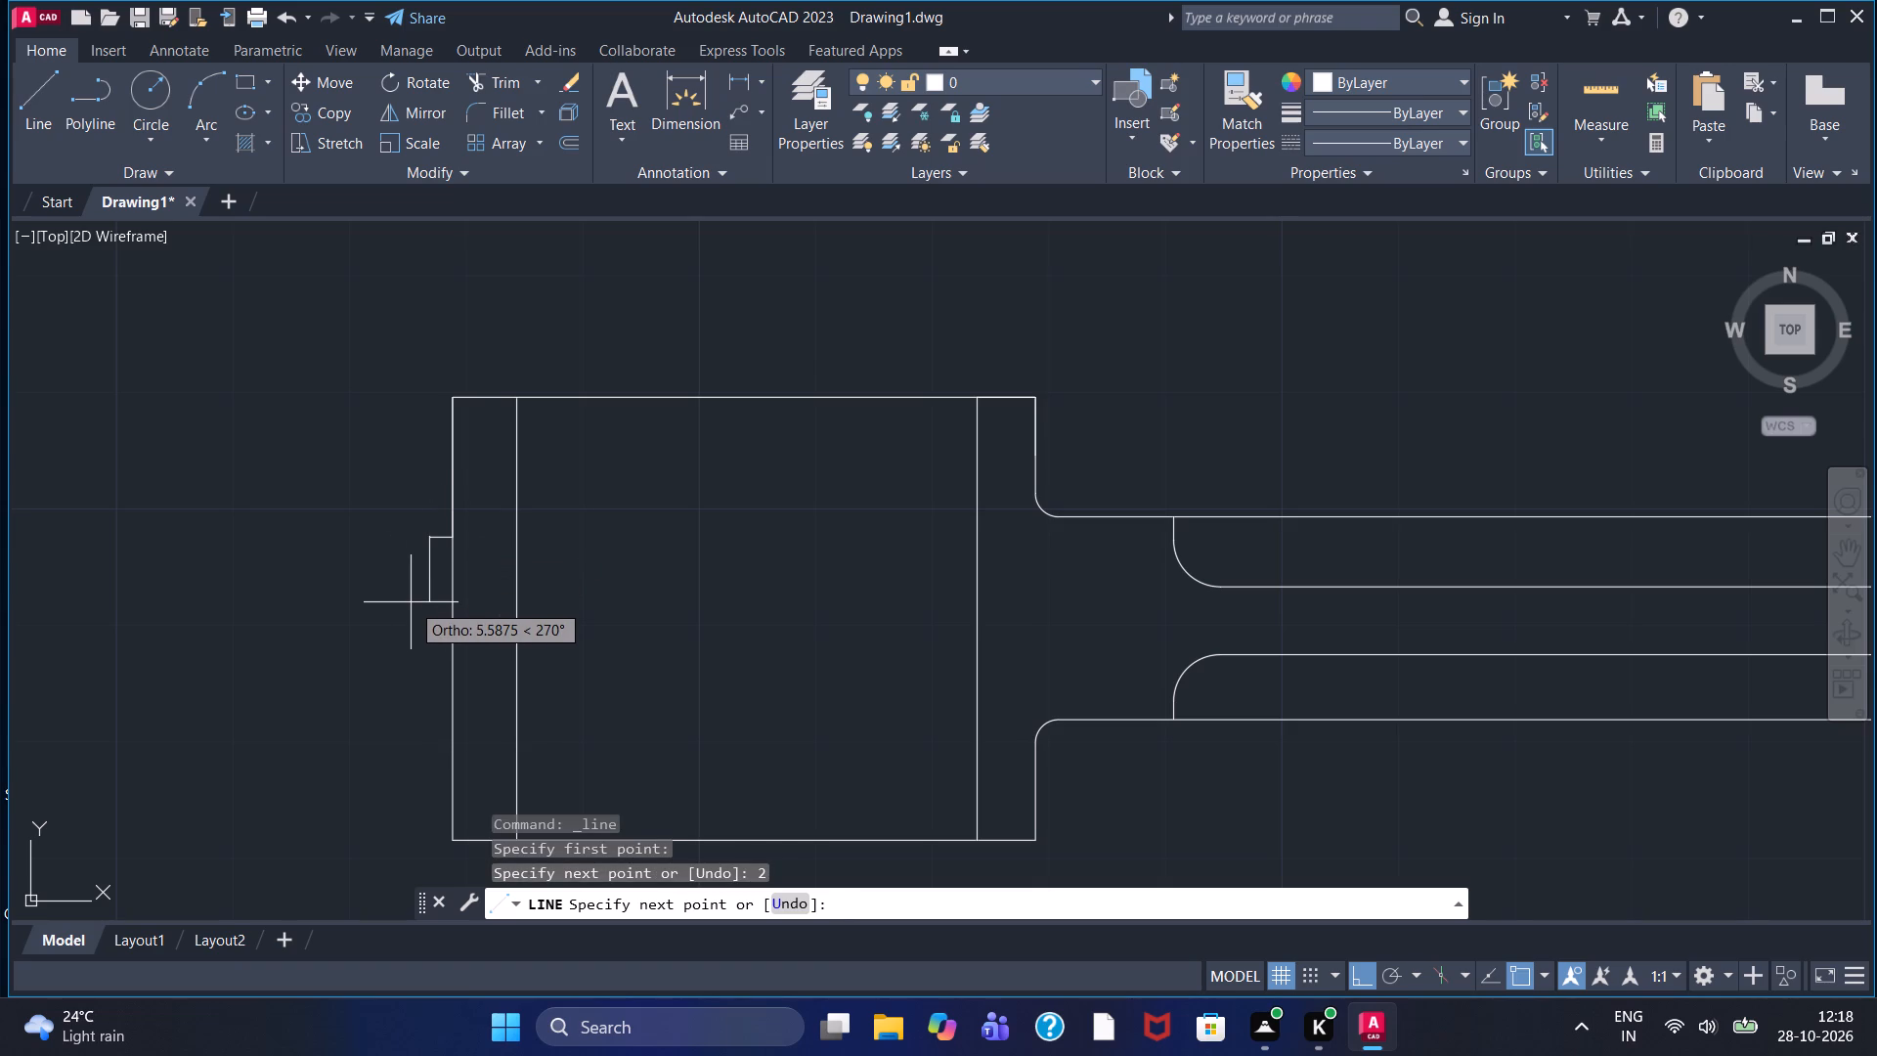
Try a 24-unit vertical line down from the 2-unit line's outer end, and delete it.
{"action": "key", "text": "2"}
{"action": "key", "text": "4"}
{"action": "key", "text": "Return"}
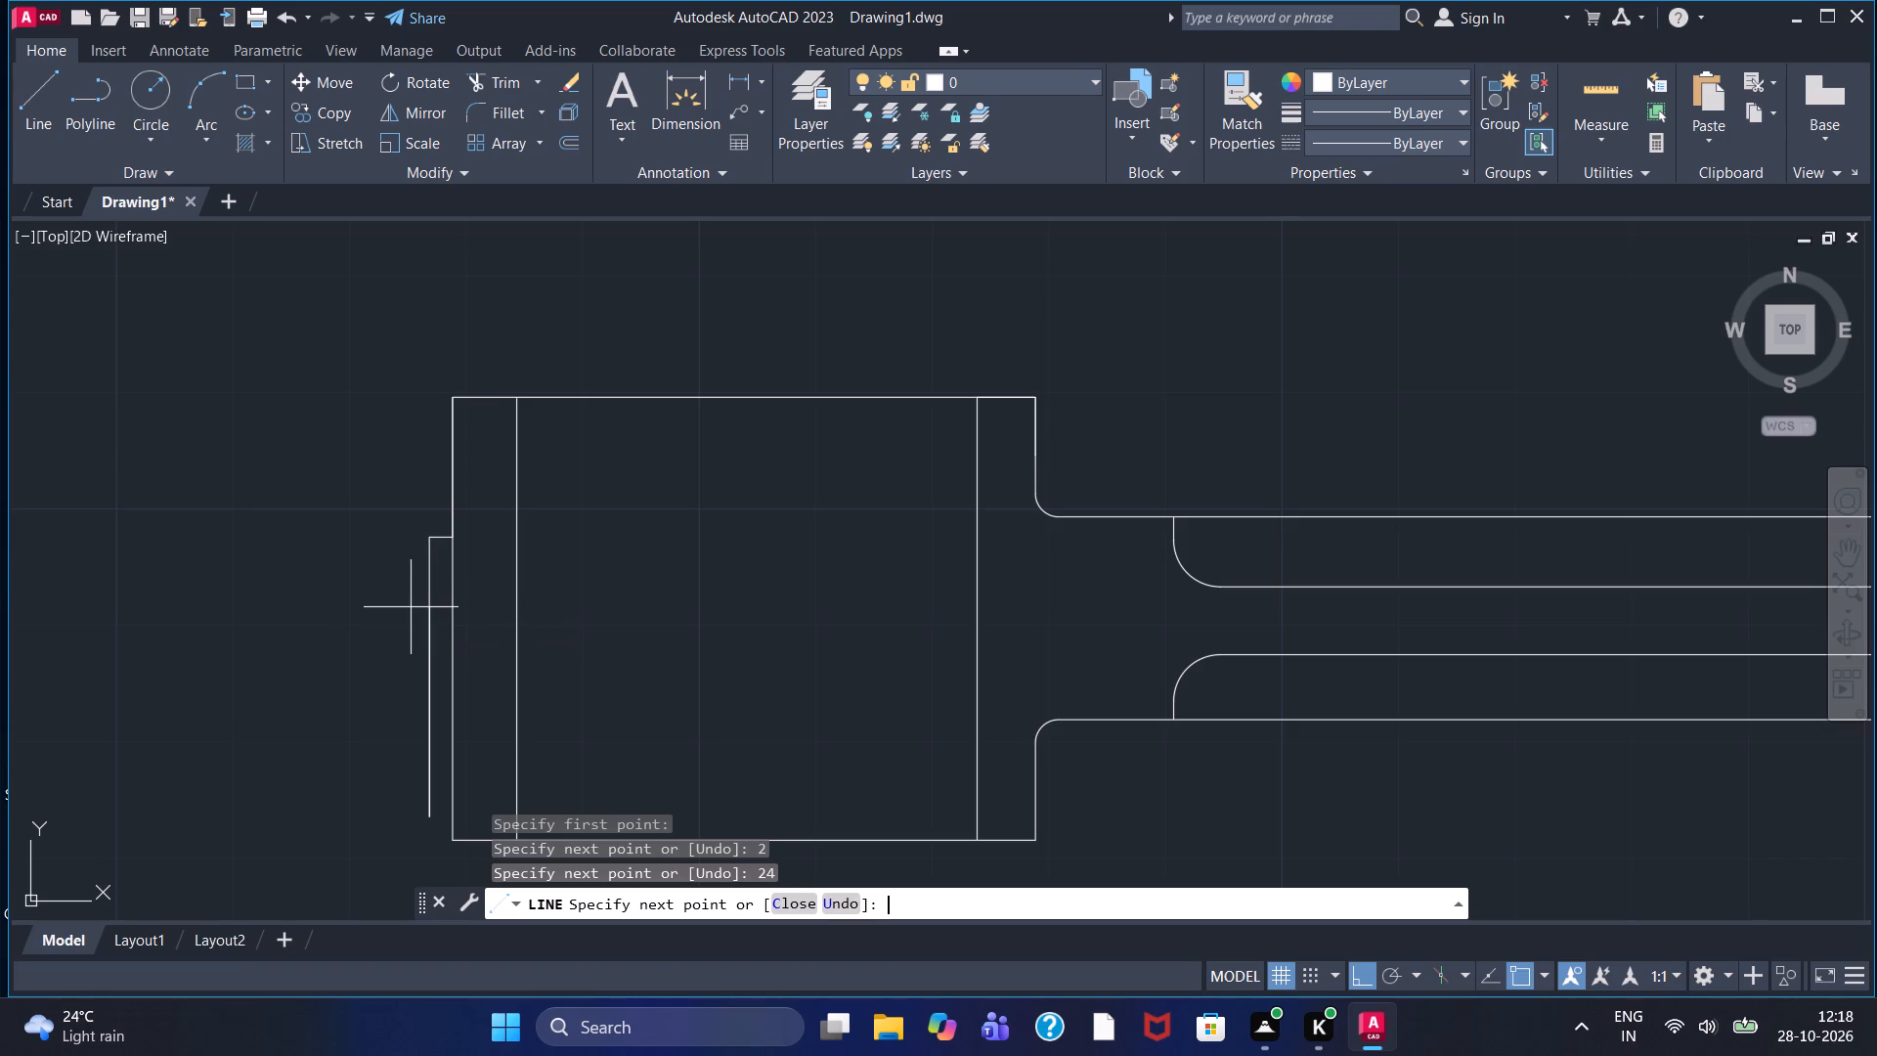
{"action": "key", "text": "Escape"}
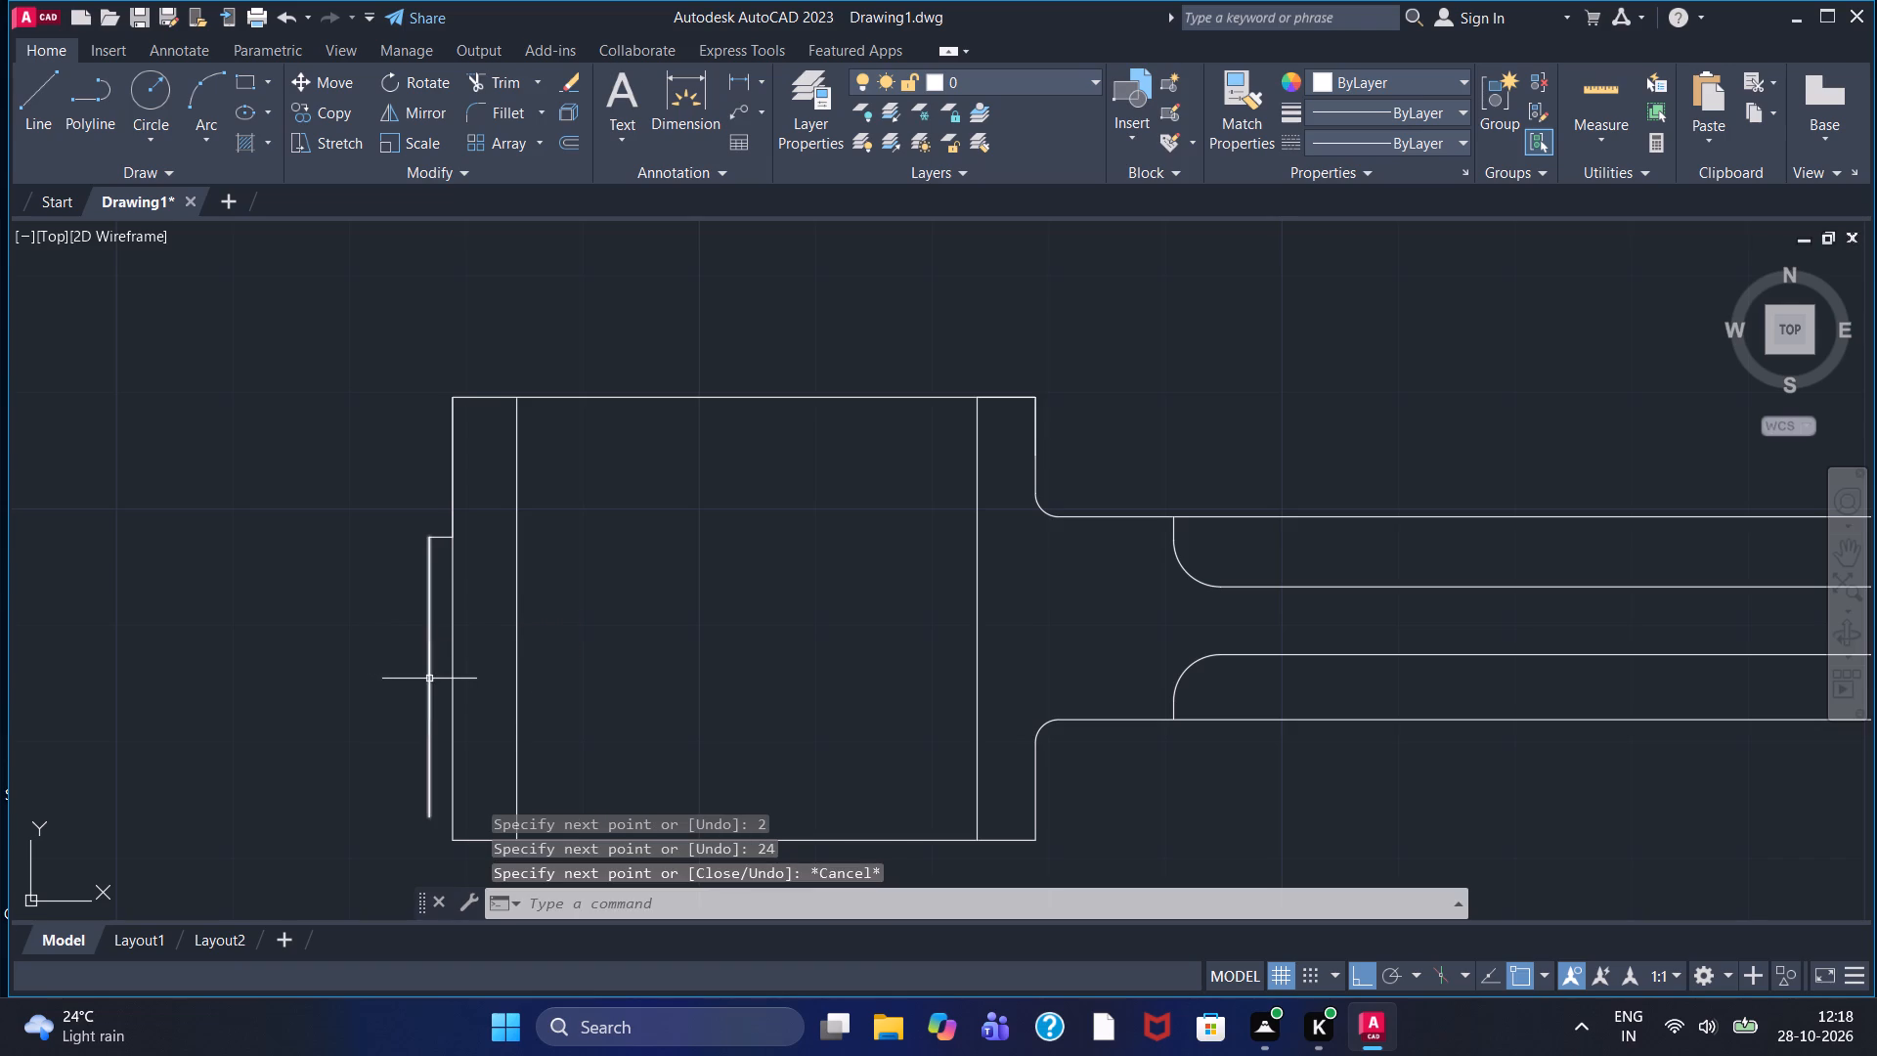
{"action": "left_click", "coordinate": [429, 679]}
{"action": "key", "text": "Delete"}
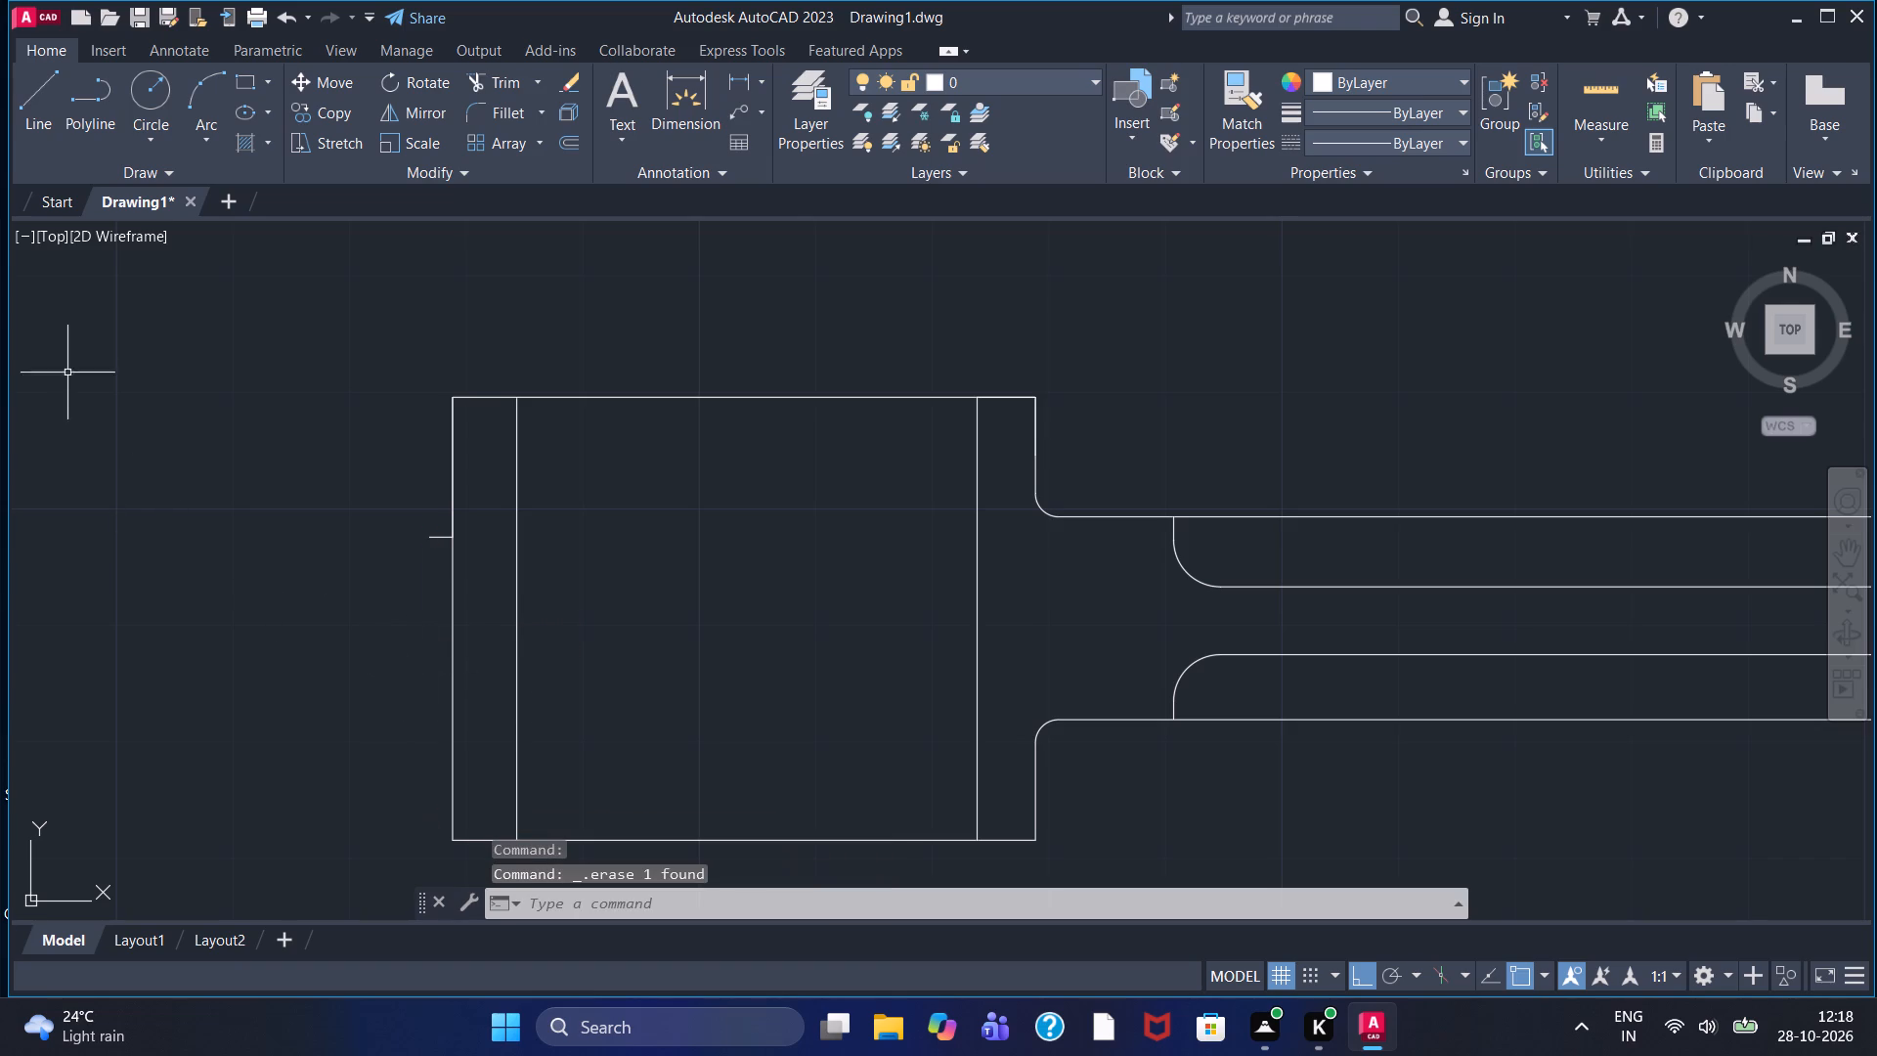
Draw a 12-unit line down from the 2-unit line's outer end and a horizontal line back past the left block's outer edge.
{"action": "left_click", "coordinate": [39, 122]}
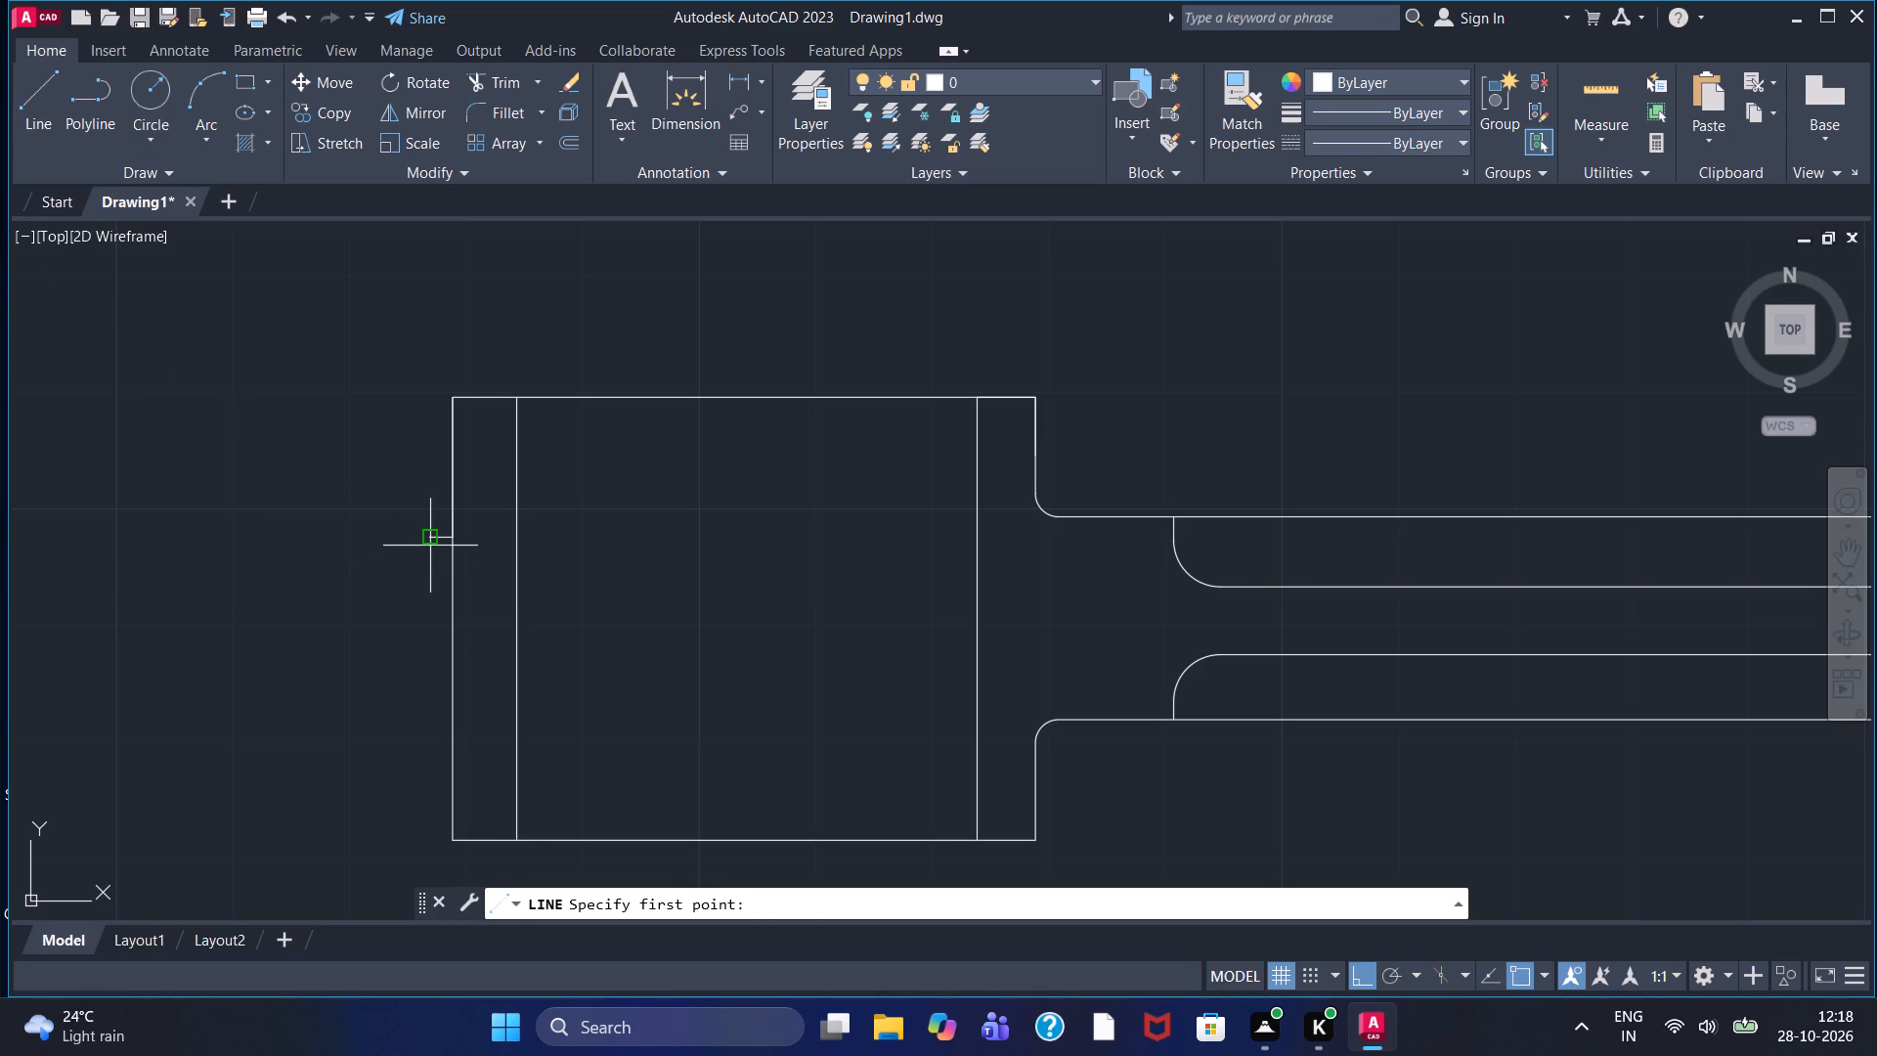
{"action": "left_click", "coordinate": [430, 546]}
{"action": "key", "text": "1"}
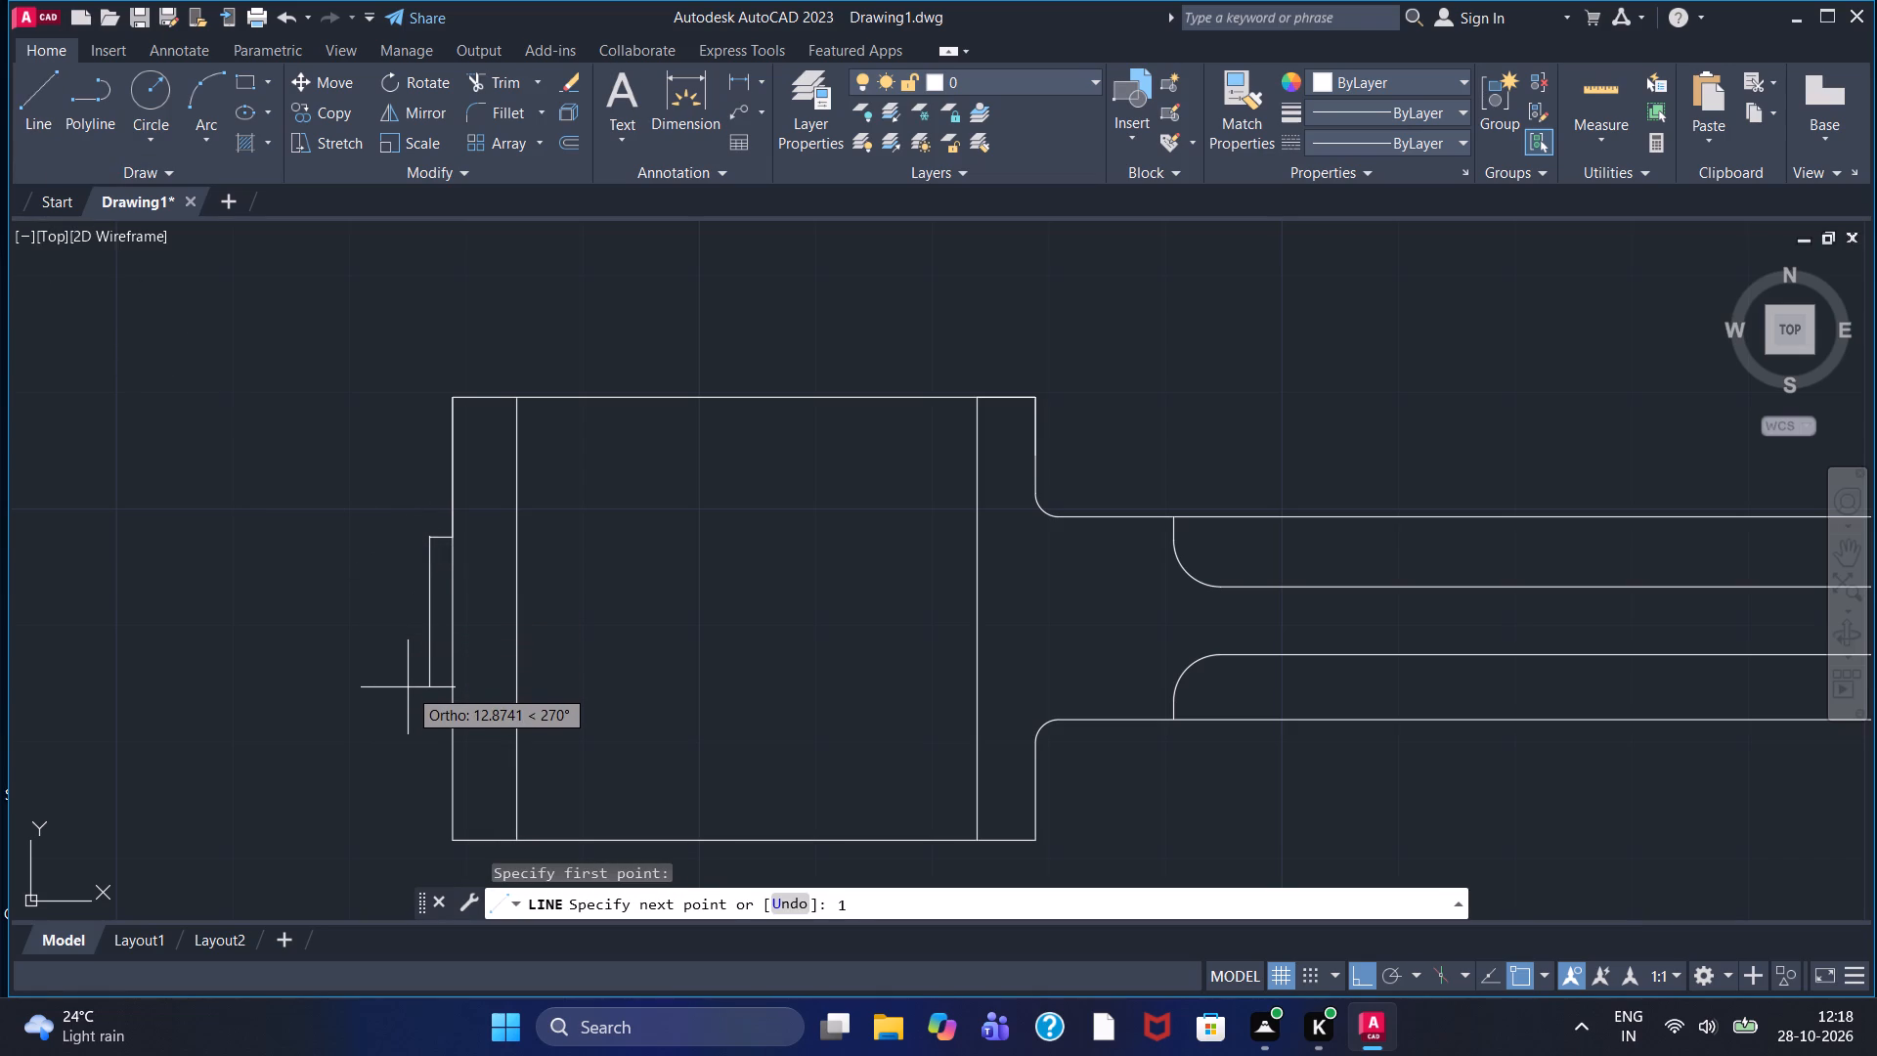
{"action": "type", "text": "12"}
{"action": "key", "text": "Return"}
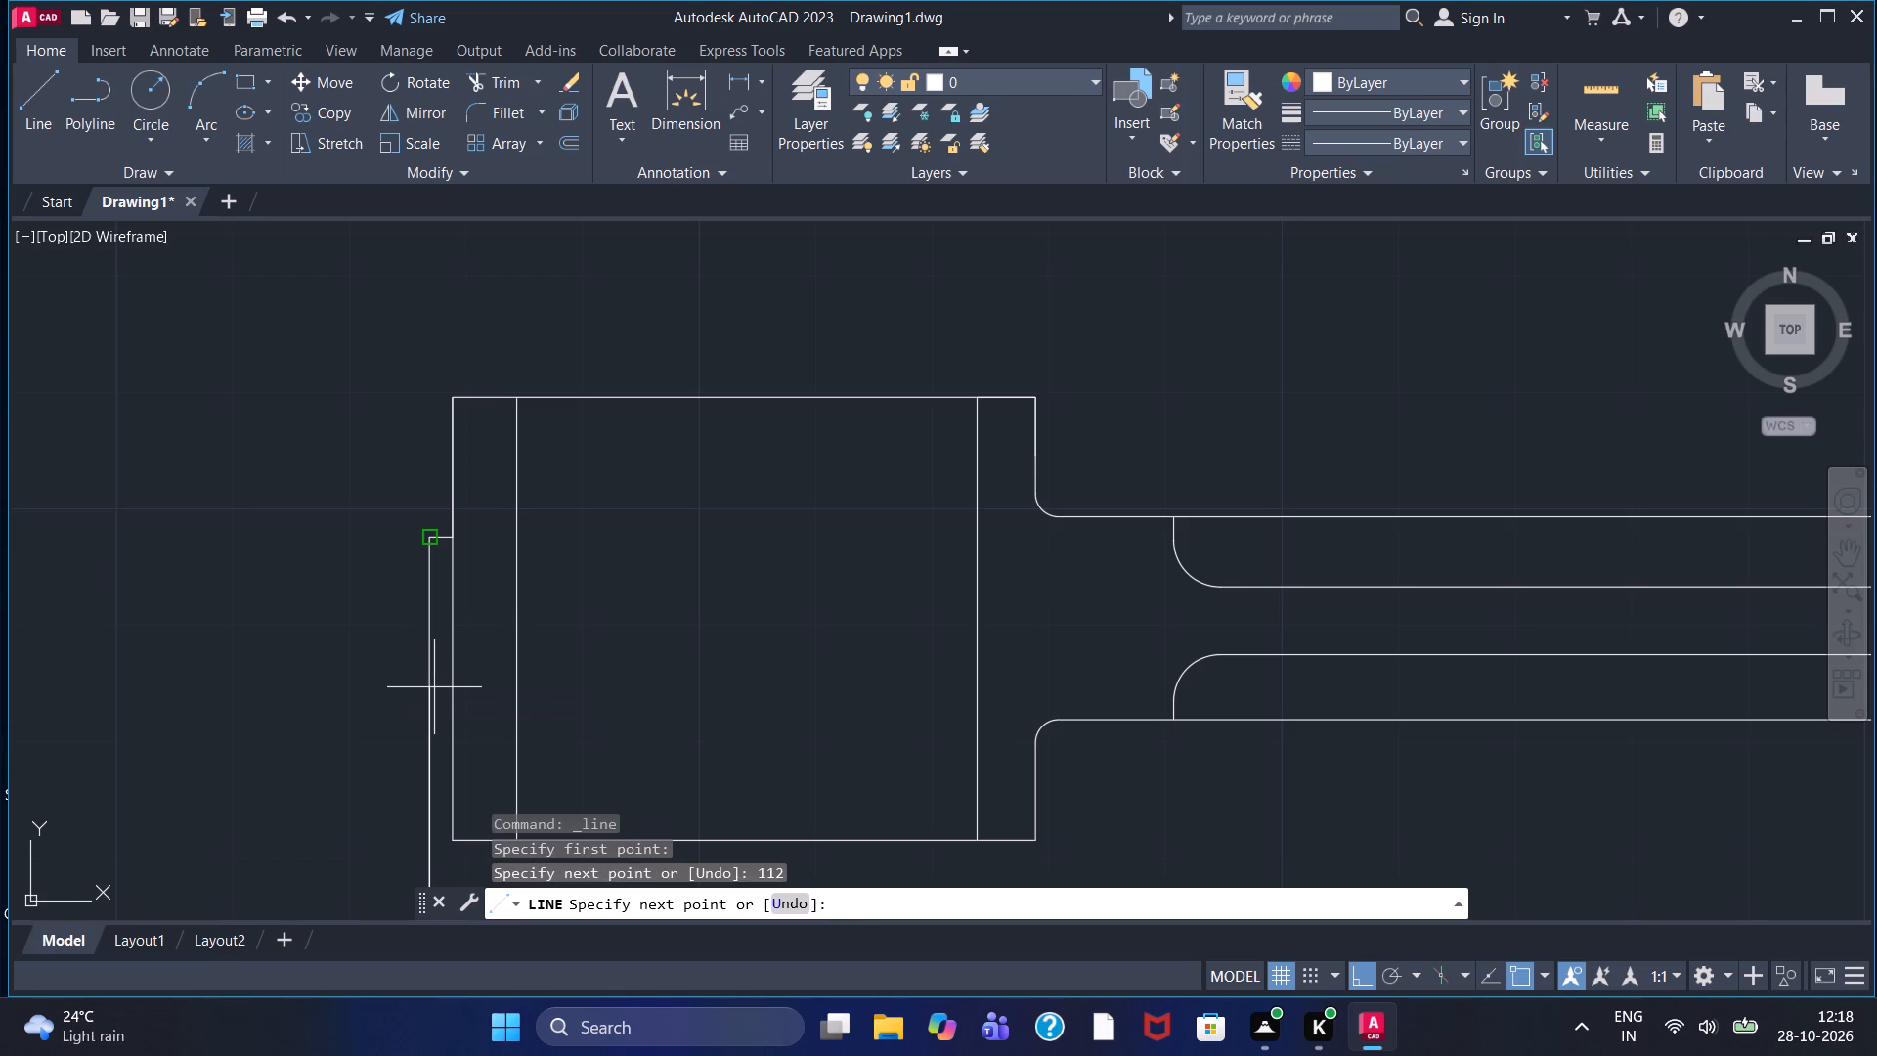
{"action": "key", "text": "ctrl+z"}
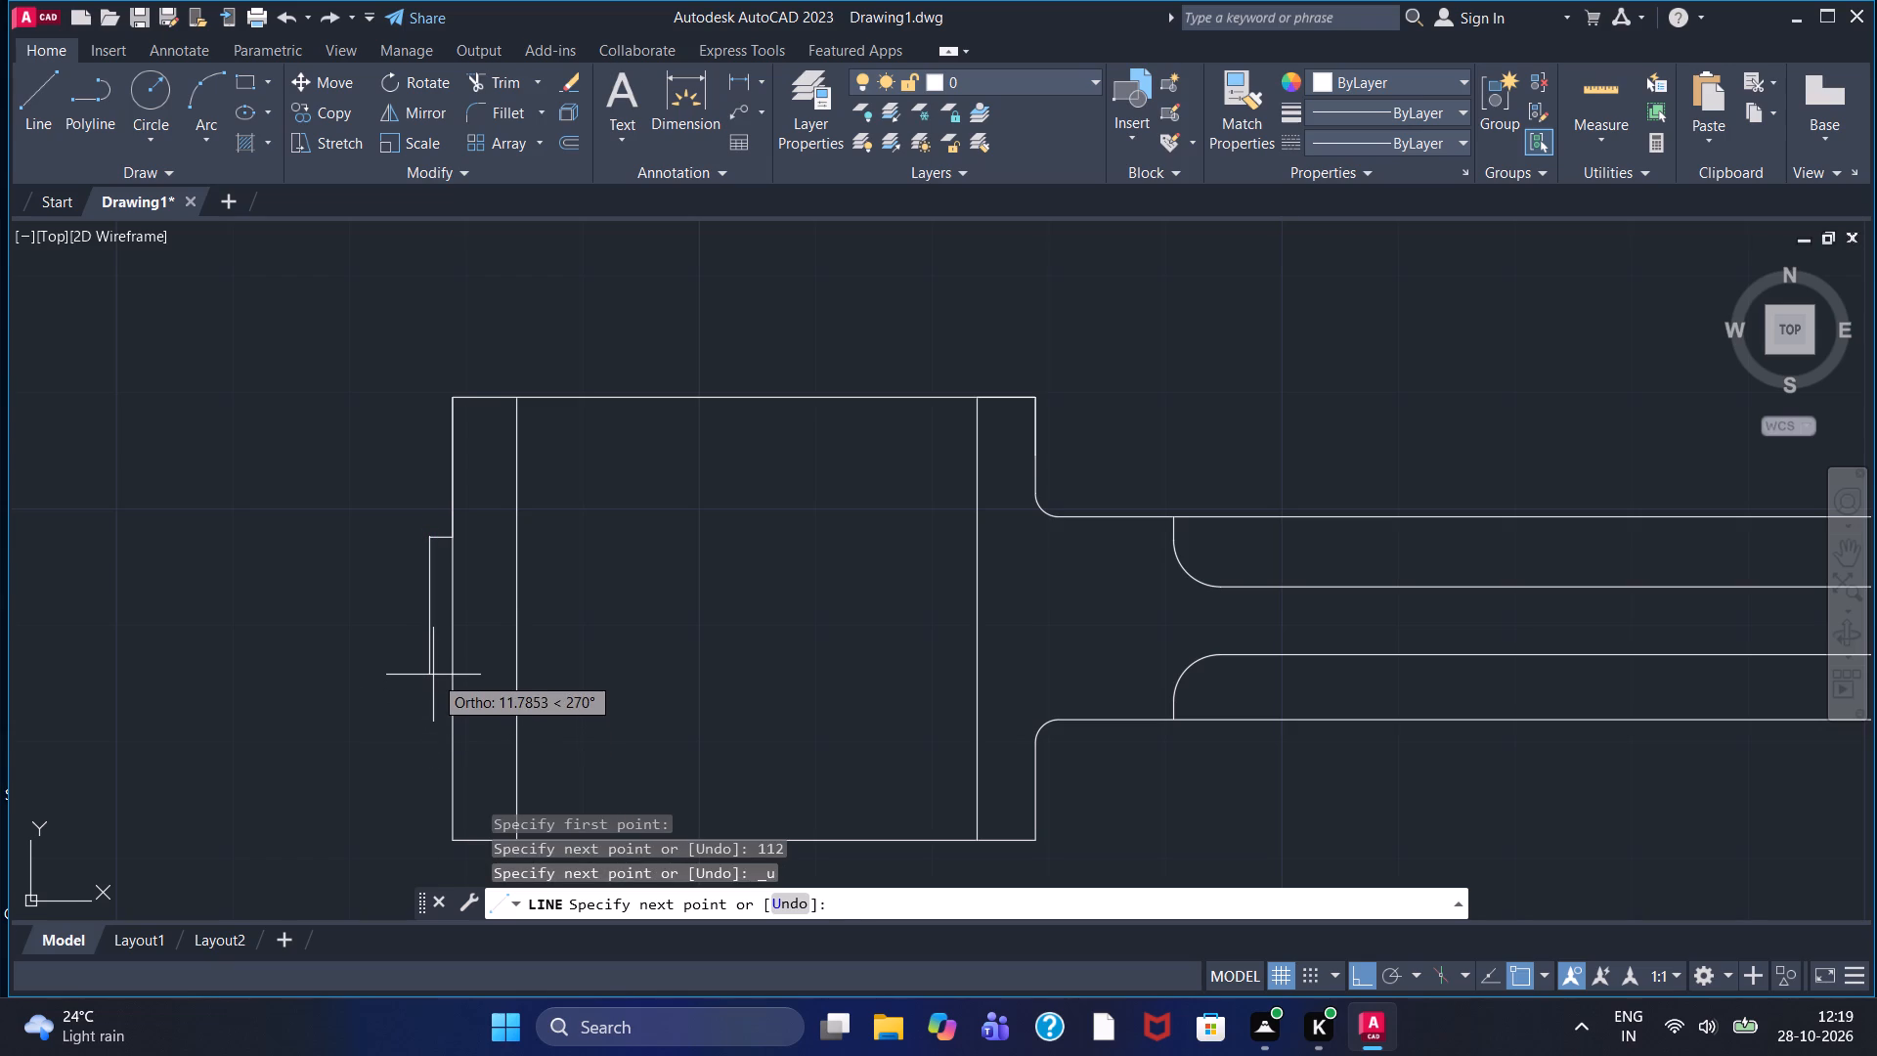
{"action": "type", "text": "12"}
{"action": "key", "text": "Return"}
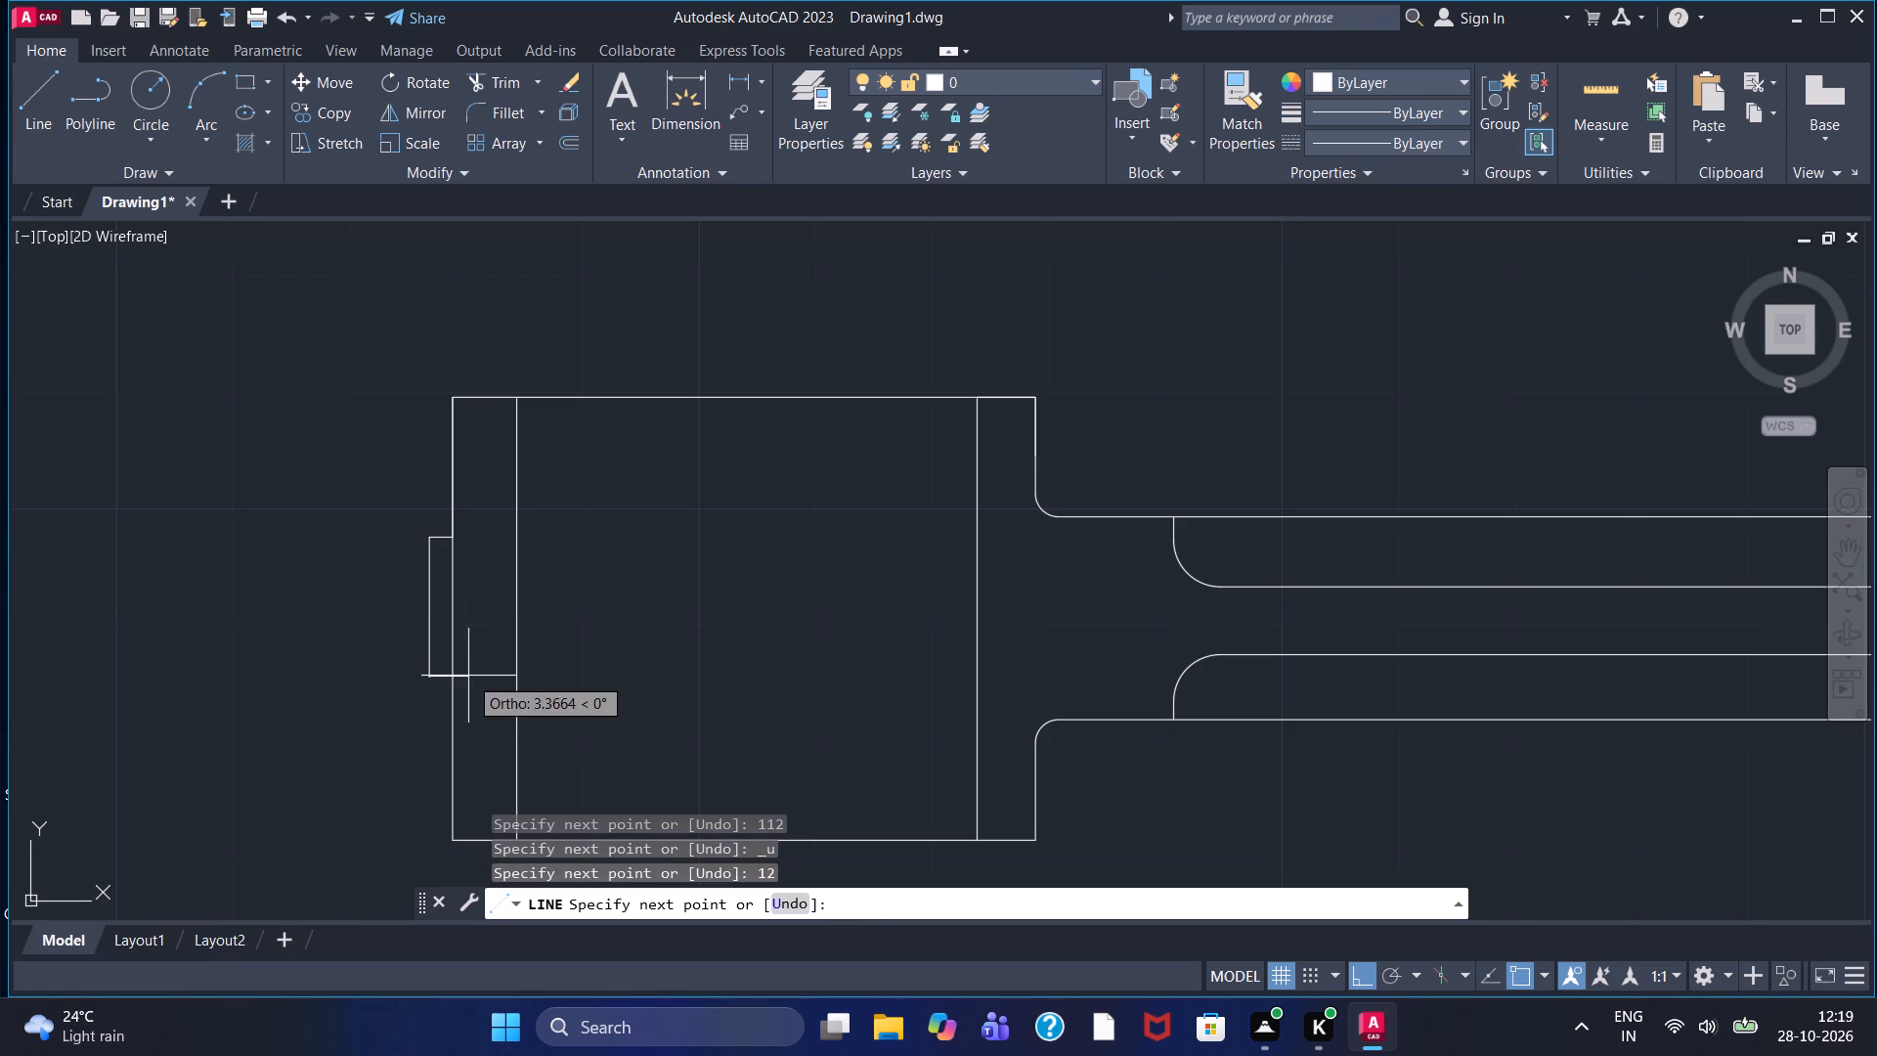
{"action": "left_click", "coordinate": [468, 676]}
{"action": "right_click", "coordinate": [468, 676]}
{"action": "left_click", "coordinate": [490, 689]}
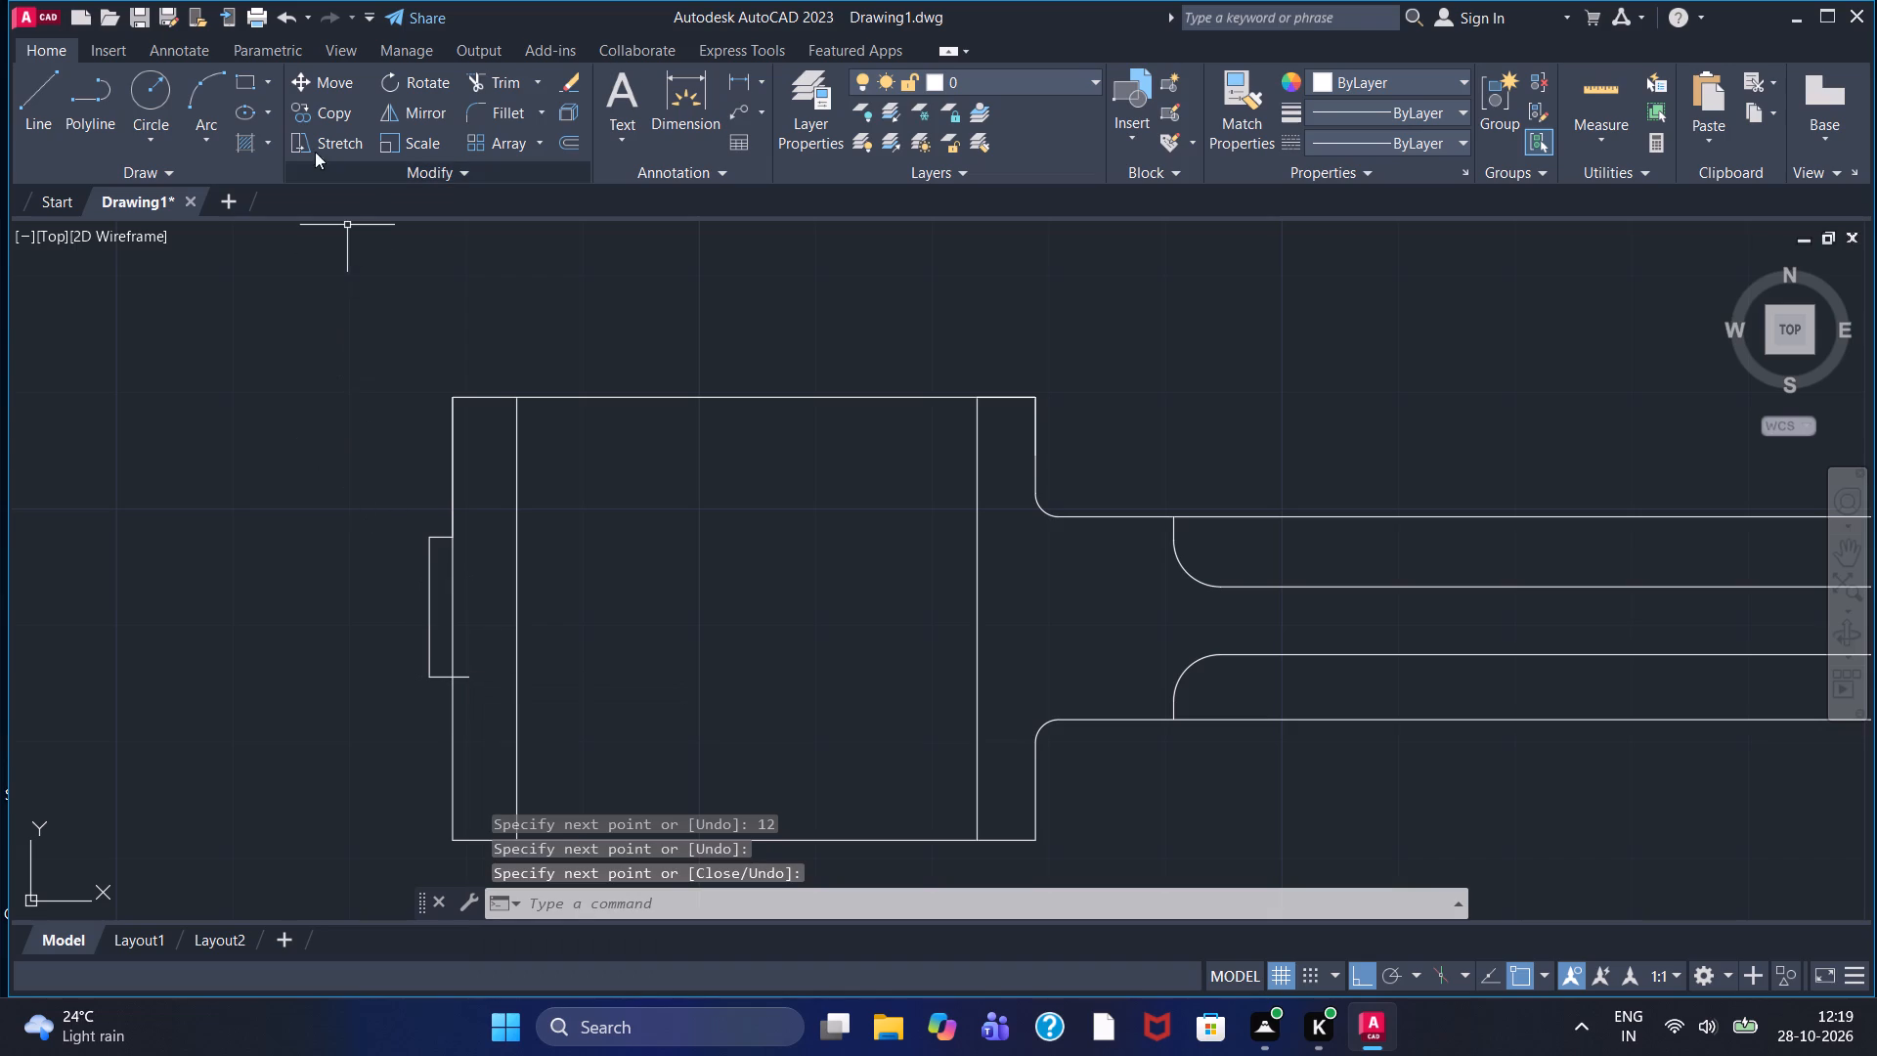
Trim the step's lower line inside the left block and the block's outer edge between the step's two horizontal lines.
{"action": "left_click", "coordinate": [521, 81]}
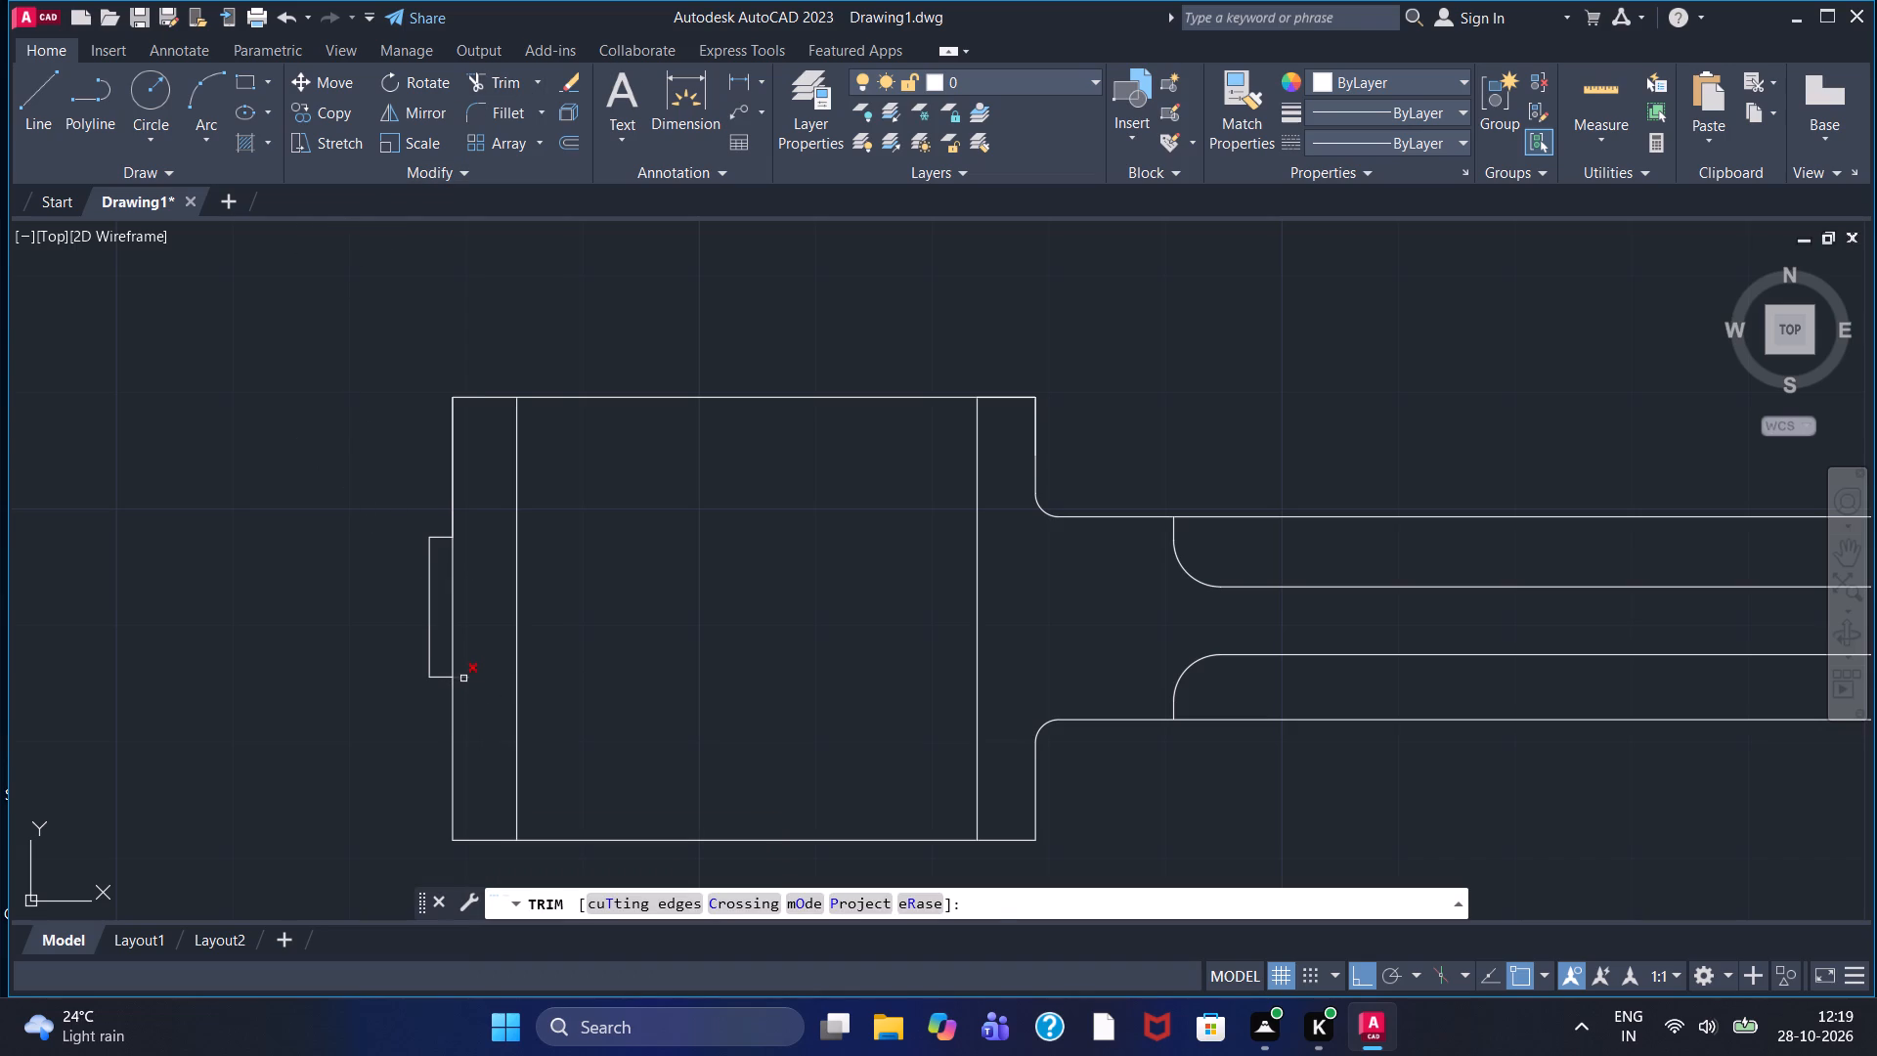
{"action": "left_click", "coordinate": [465, 677]}
{"action": "left_click", "coordinate": [454, 627]}
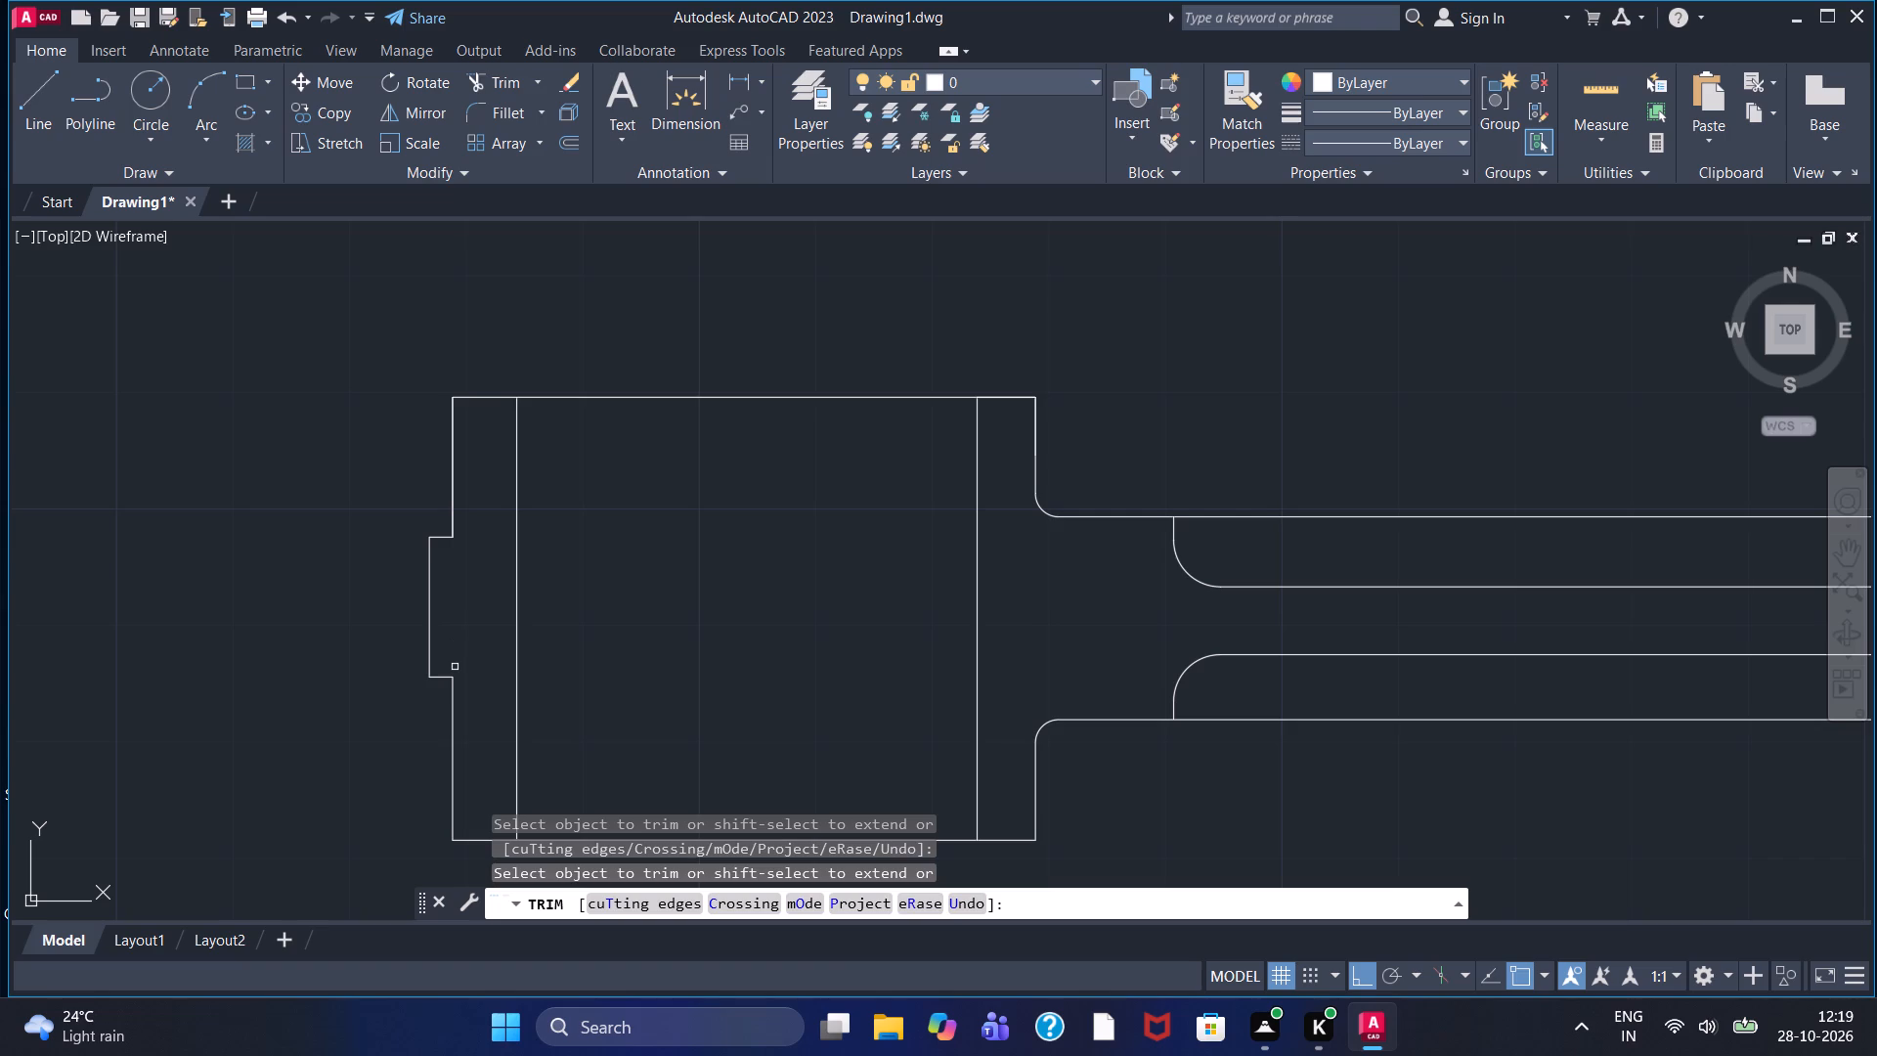
From the midpoint of the left block's outer-side inner vertical, draw 2 units up, horizontally past the step, 4 units down, and back past the inner vertical.
{"action": "left_click", "coordinate": [34, 107]}
{"action": "left_click", "coordinate": [521, 622]}
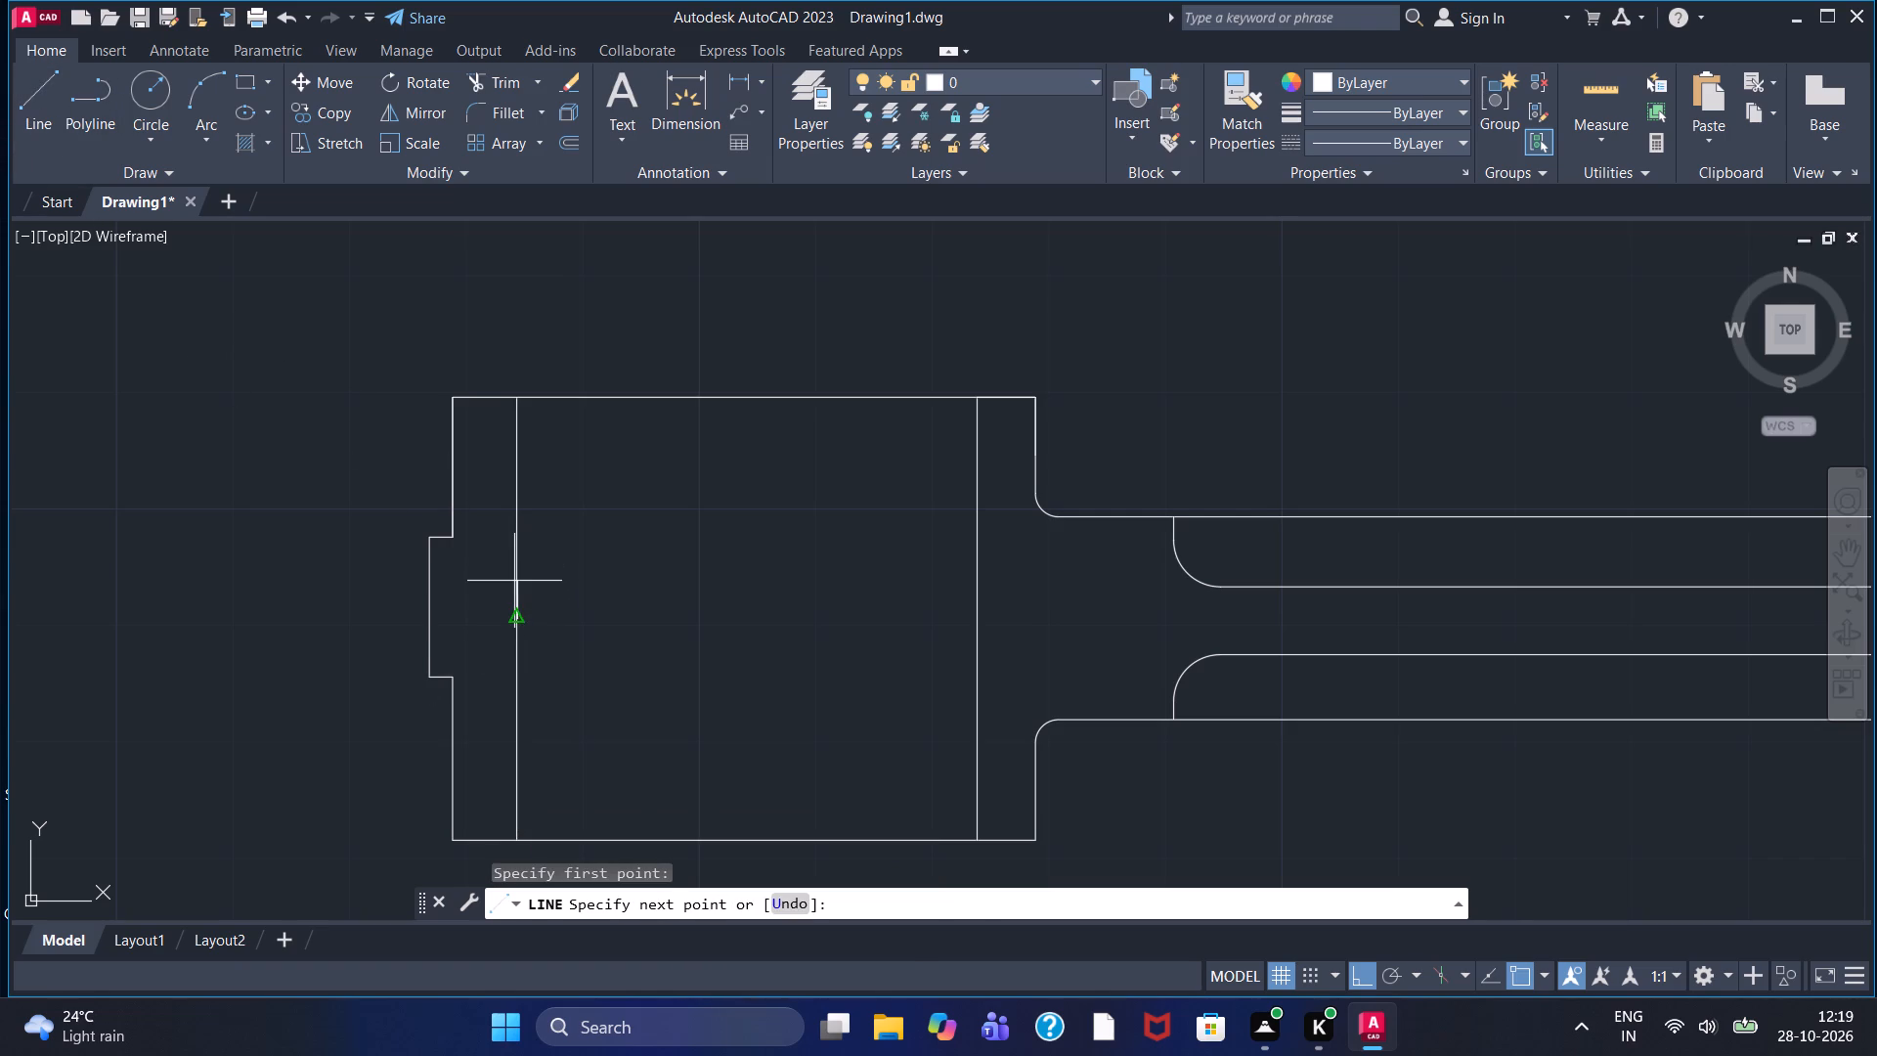
{"action": "key", "text": "2"}
{"action": "key", "text": "Return"}
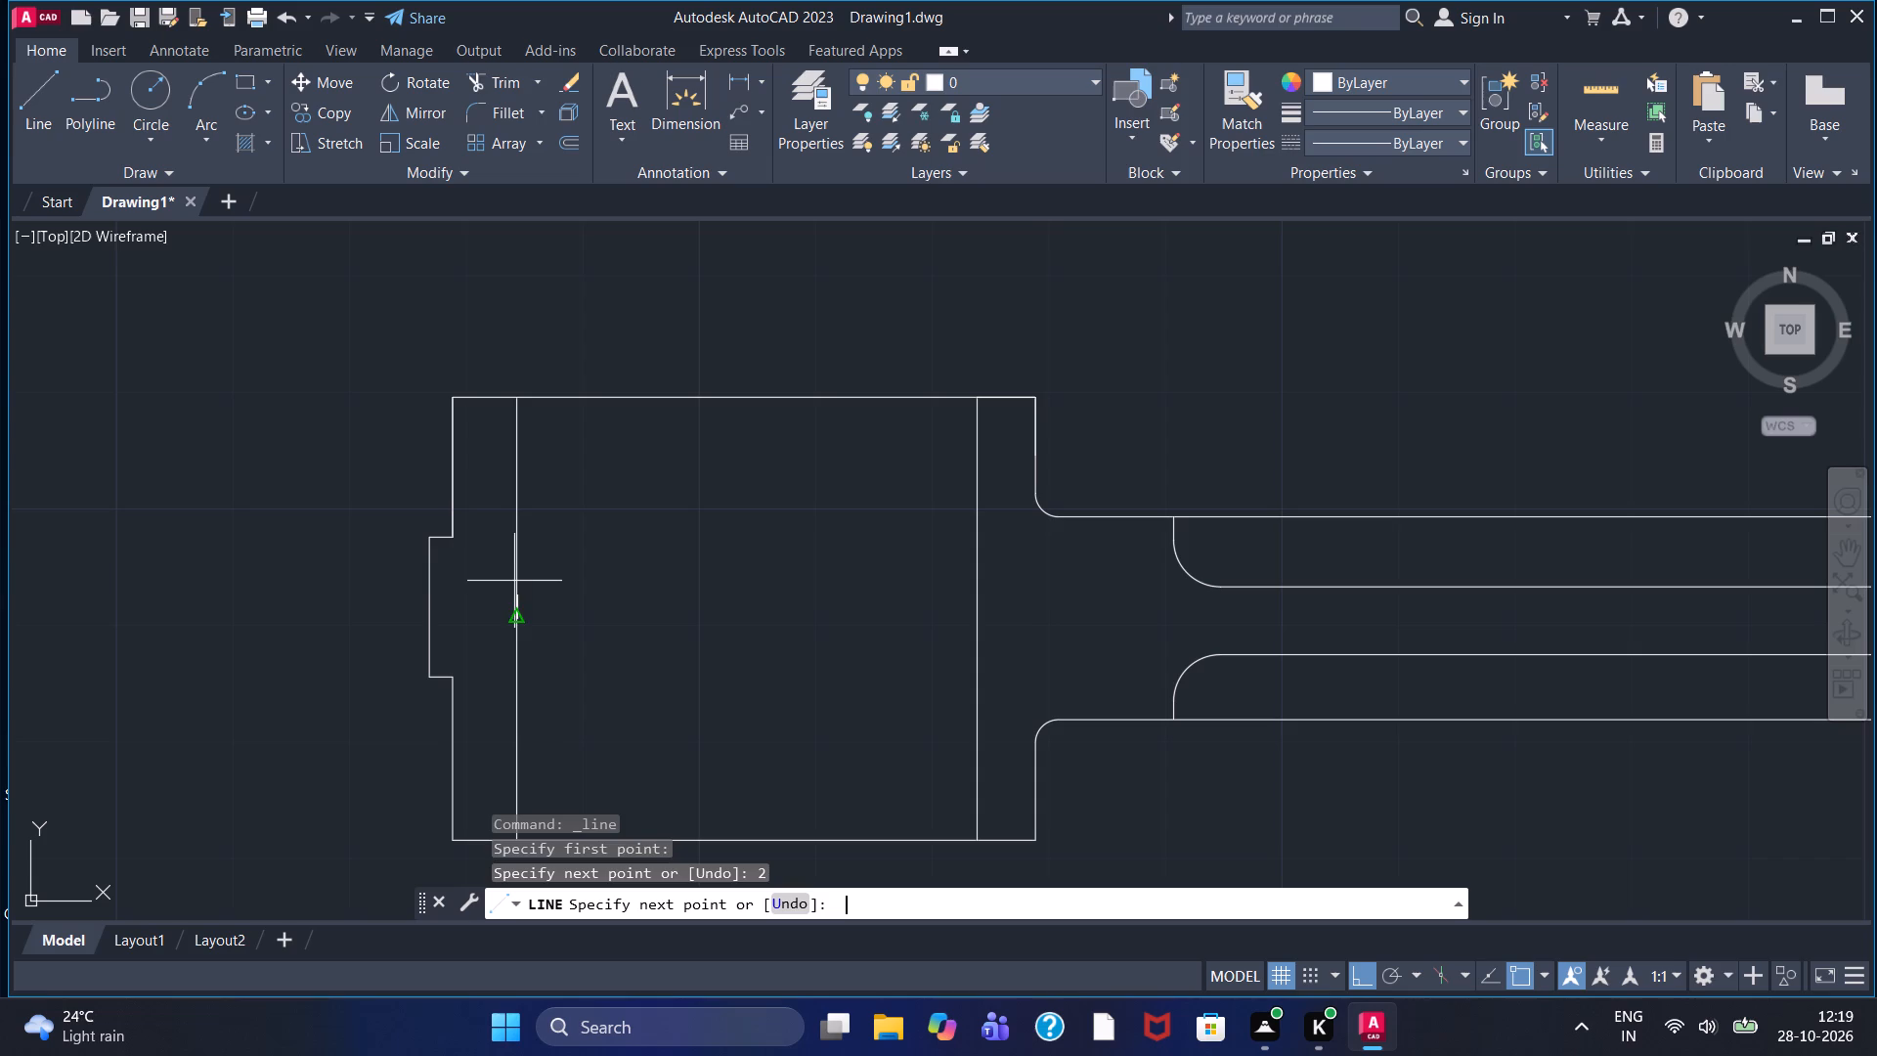
{"action": "left_click", "coordinate": [411, 586]}
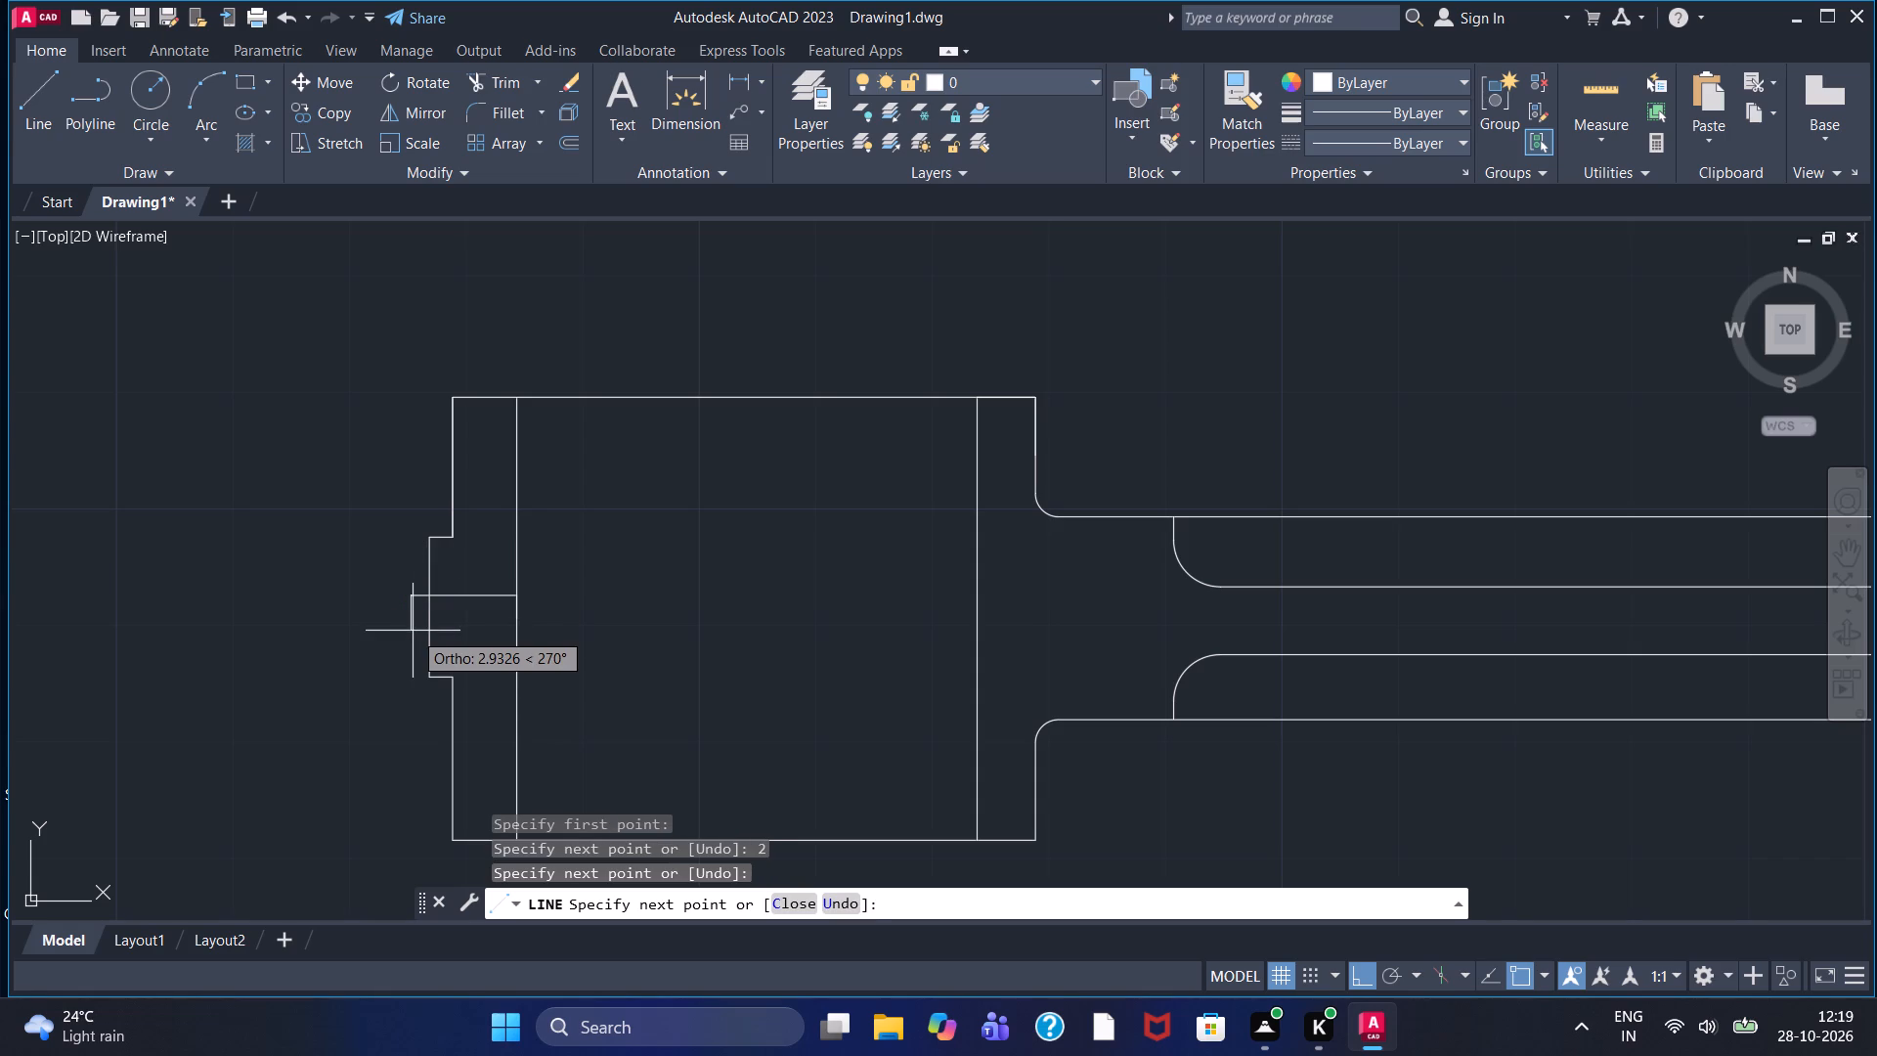
{"action": "key", "text": "4"}
{"action": "key", "text": "Return"}
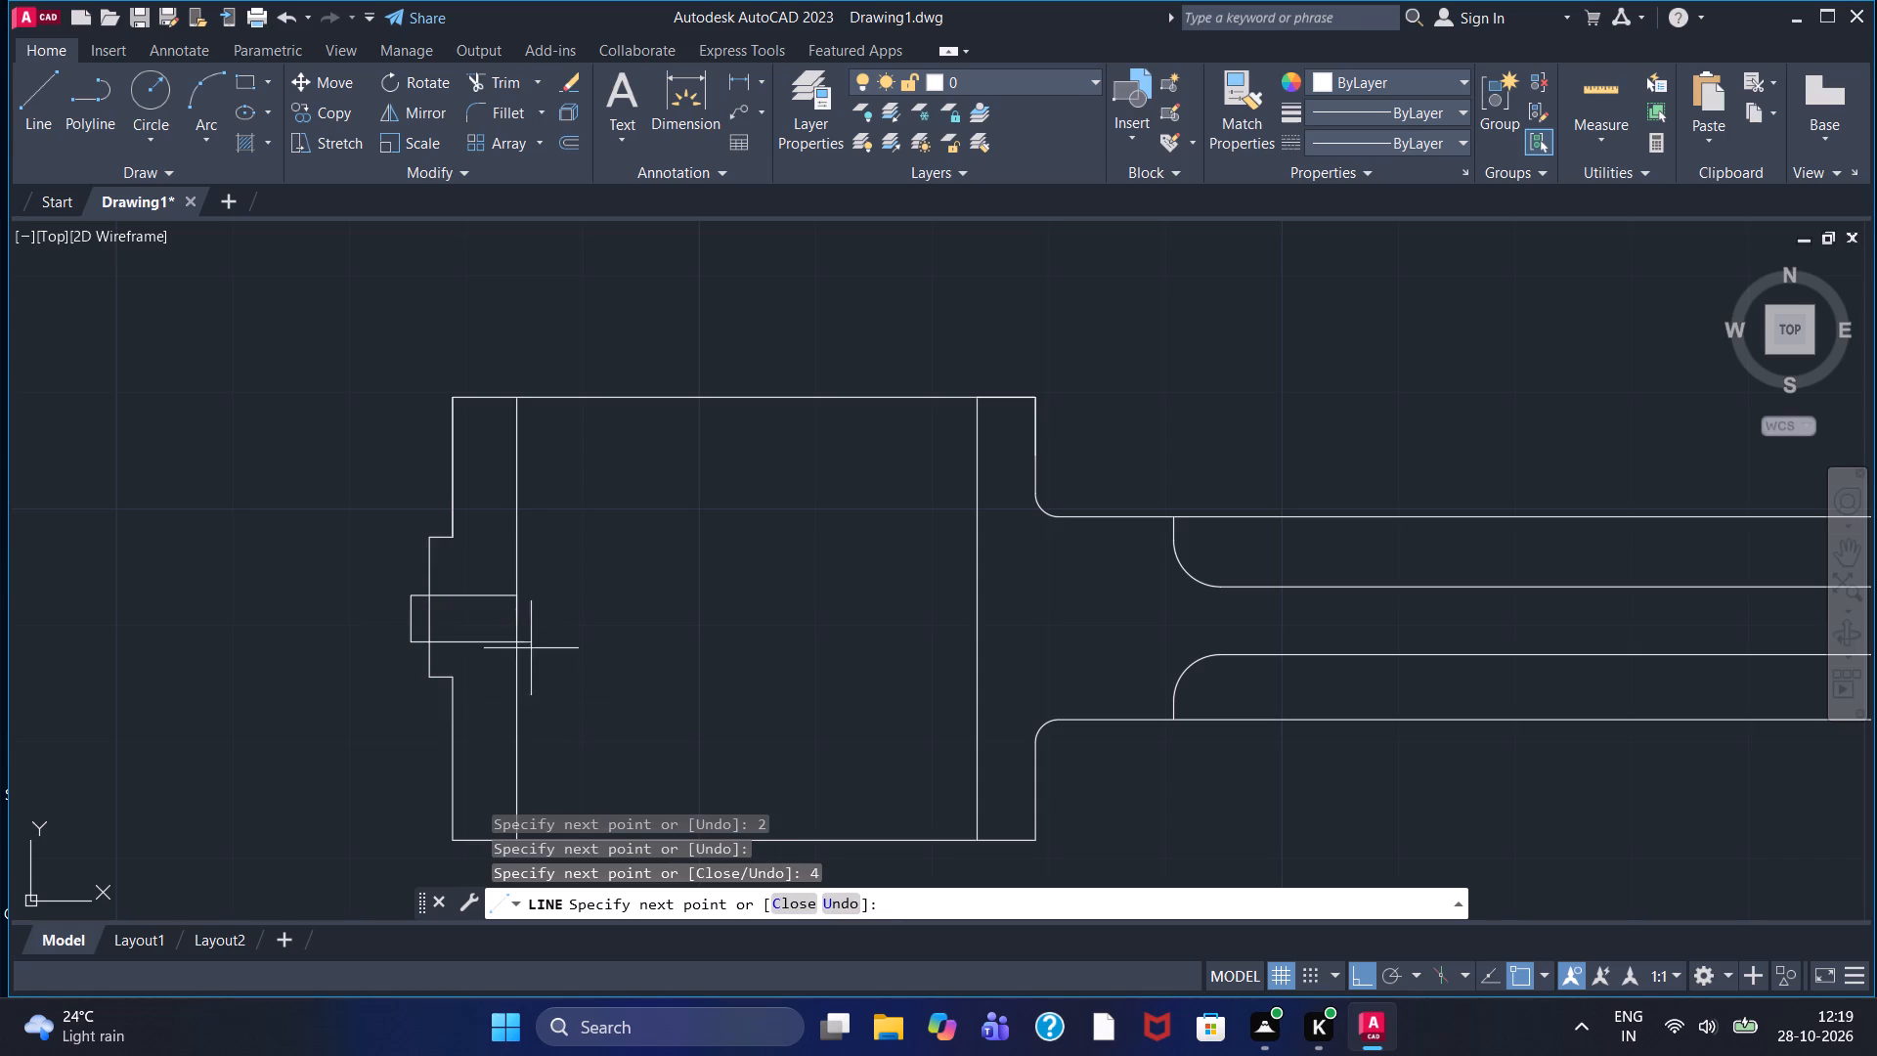
{"action": "left_click", "coordinate": [552, 646]}
{"action": "key", "text": "Escape"}
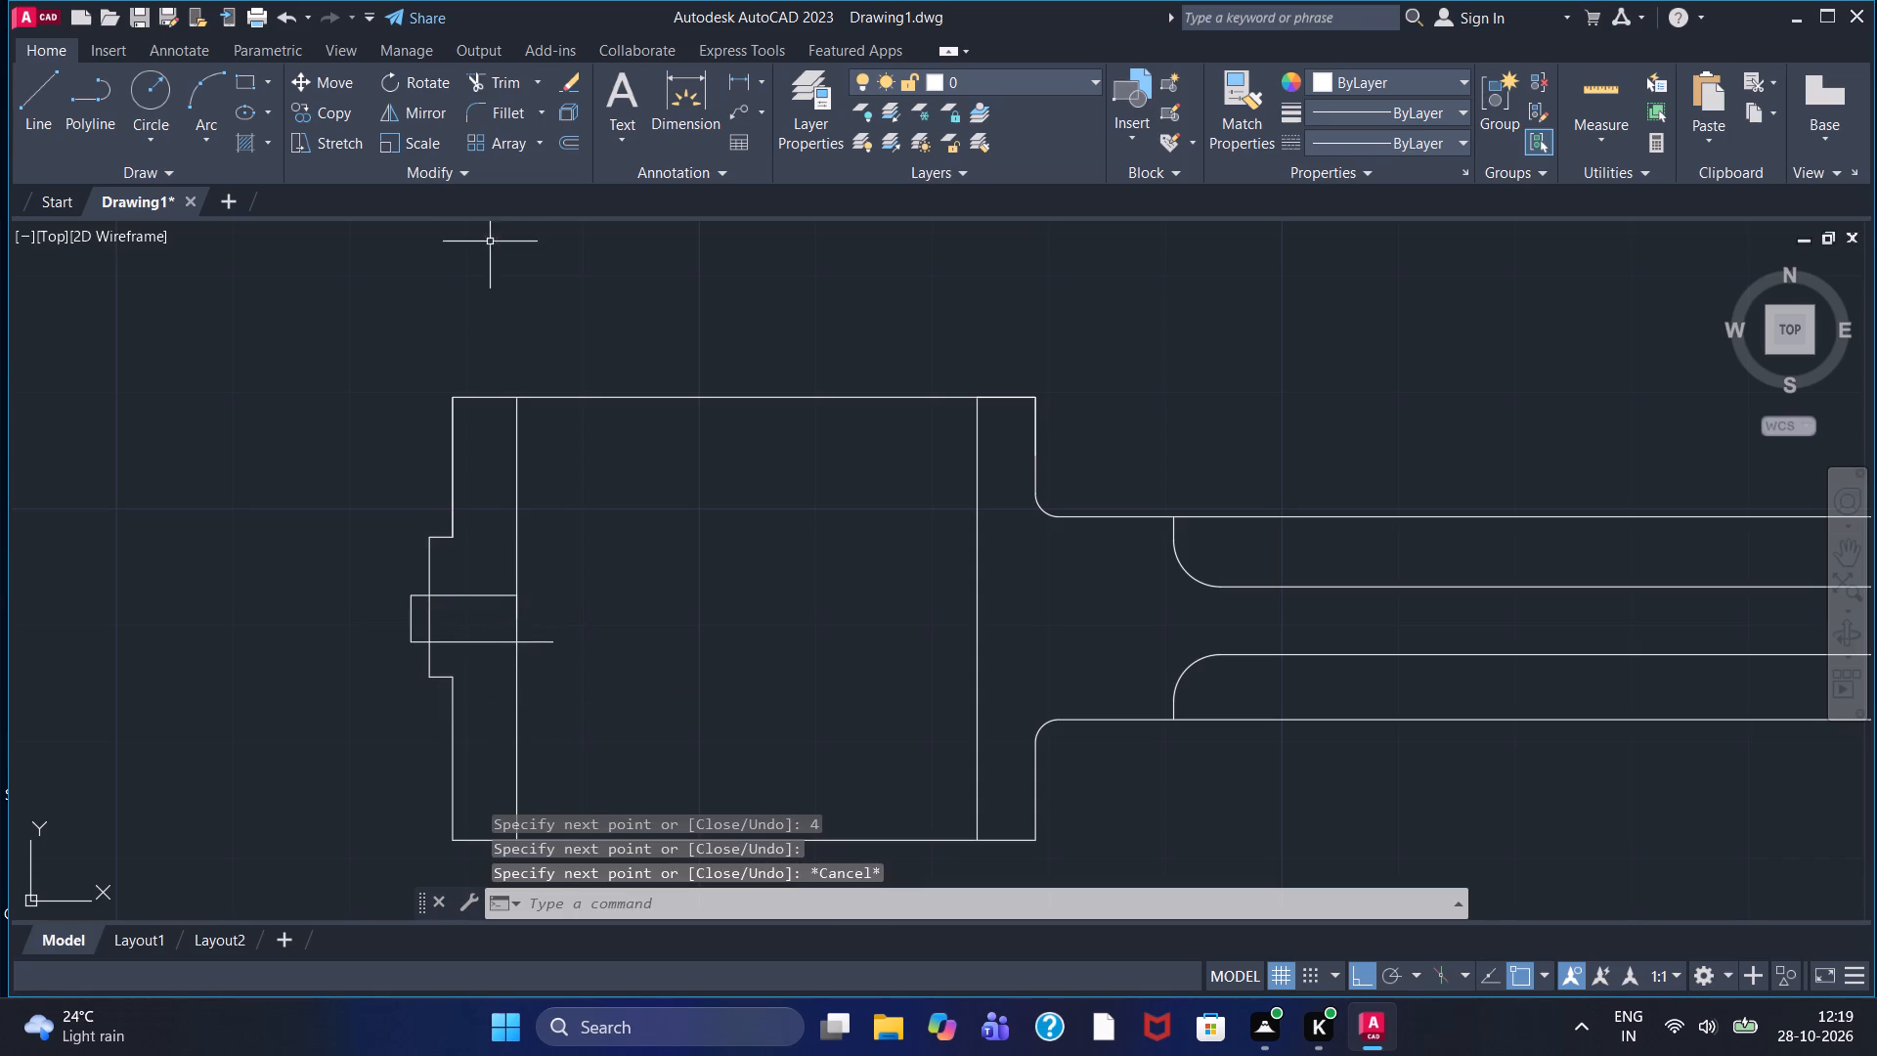
Trim the slot outline's overhangs beyond the inner vertical line and outside the step's outer edge, including its outer vertical.
{"action": "left_click", "coordinate": [504, 81]}
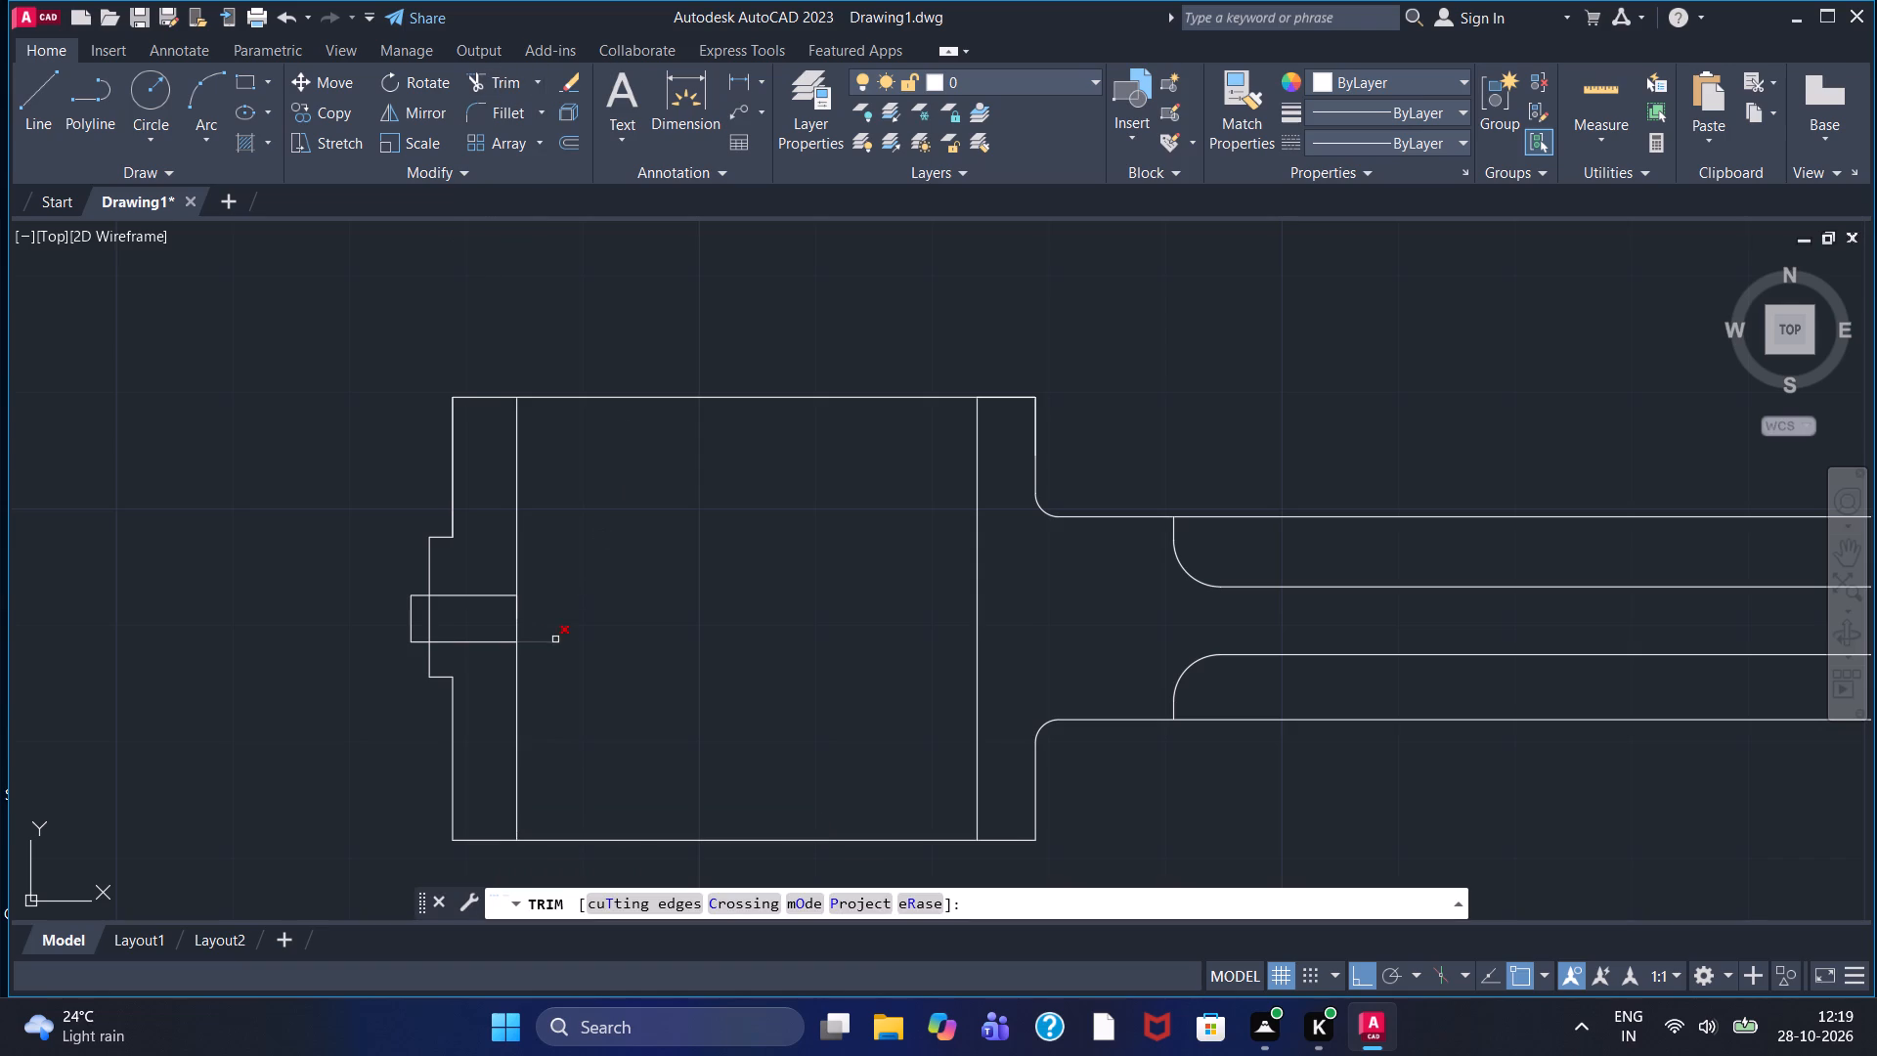
{"action": "left_click", "coordinate": [535, 640]}
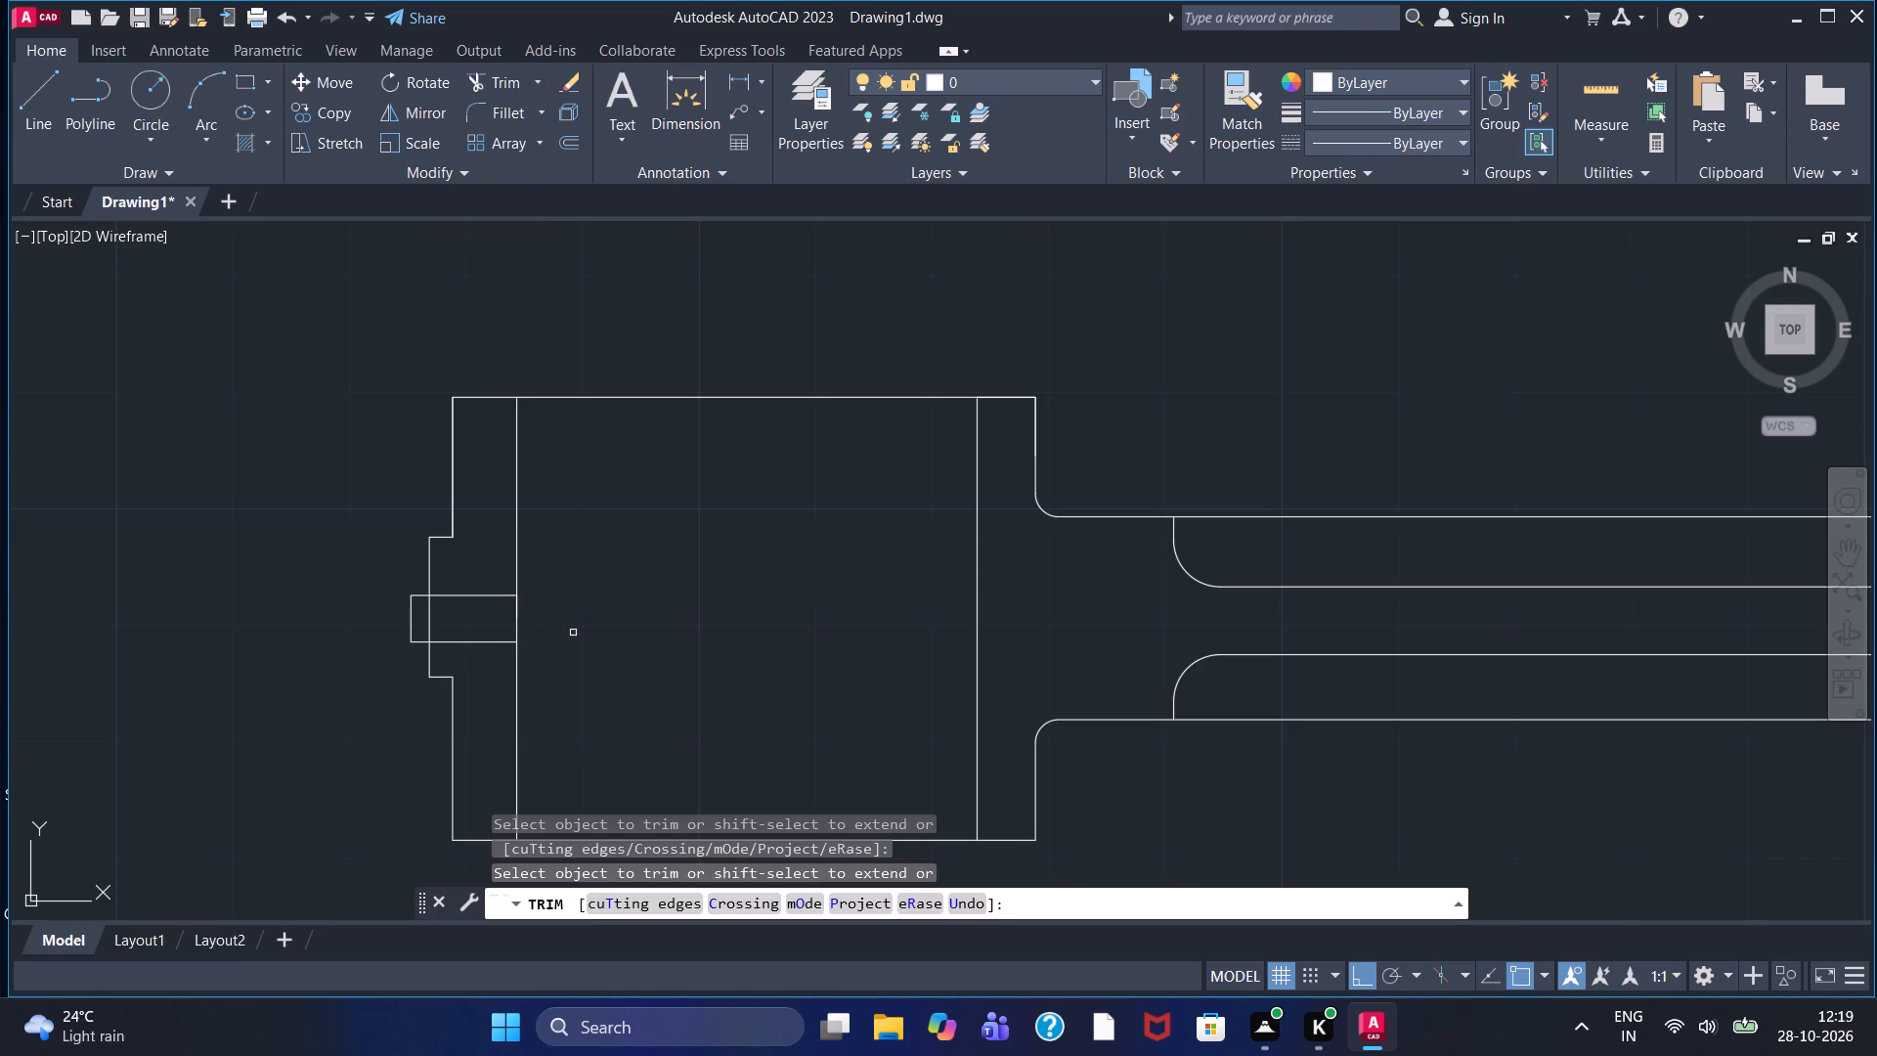
{"action": "left_click", "coordinate": [413, 595]}
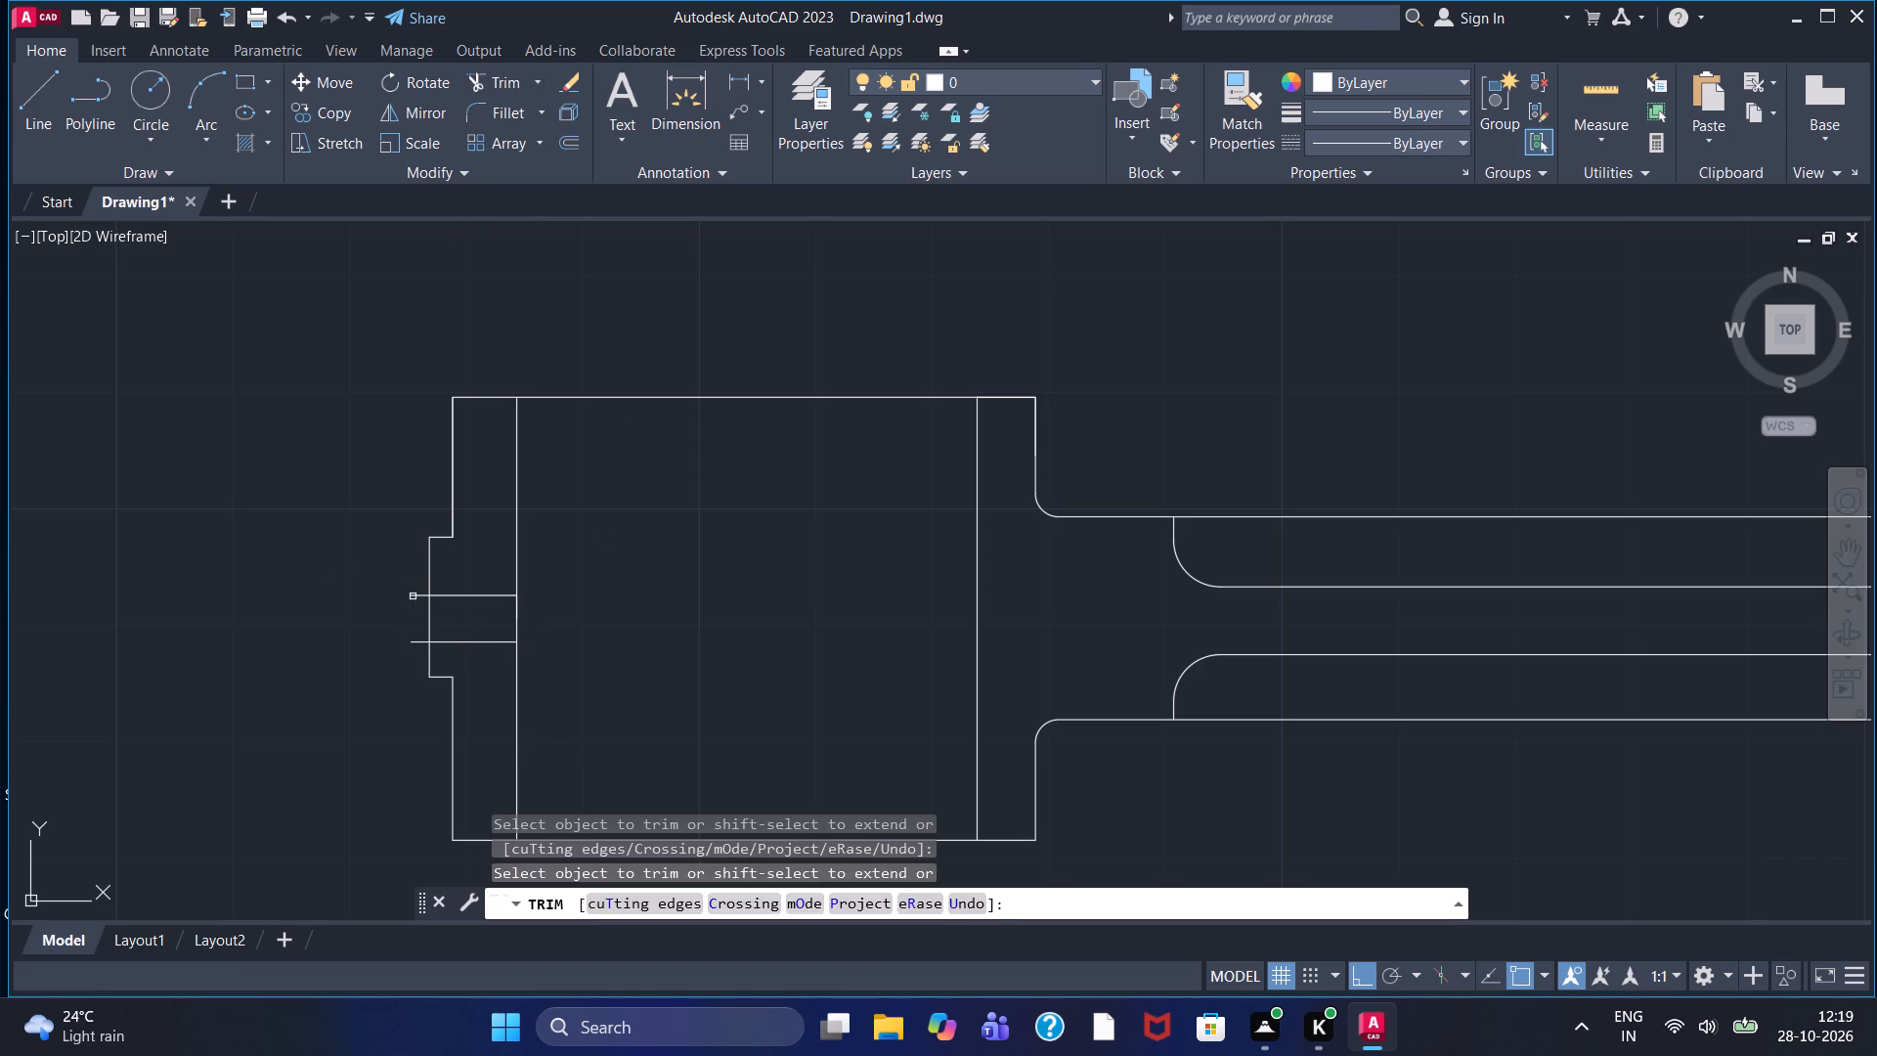
{"action": "left_click", "coordinate": [413, 596]}
{"action": "left_click", "coordinate": [411, 639]}
Draw a vertical line across the step's opening along the left block's outer edge, joining the step's inner top and bottom corners.
{"action": "left_click", "coordinate": [20, 118]}
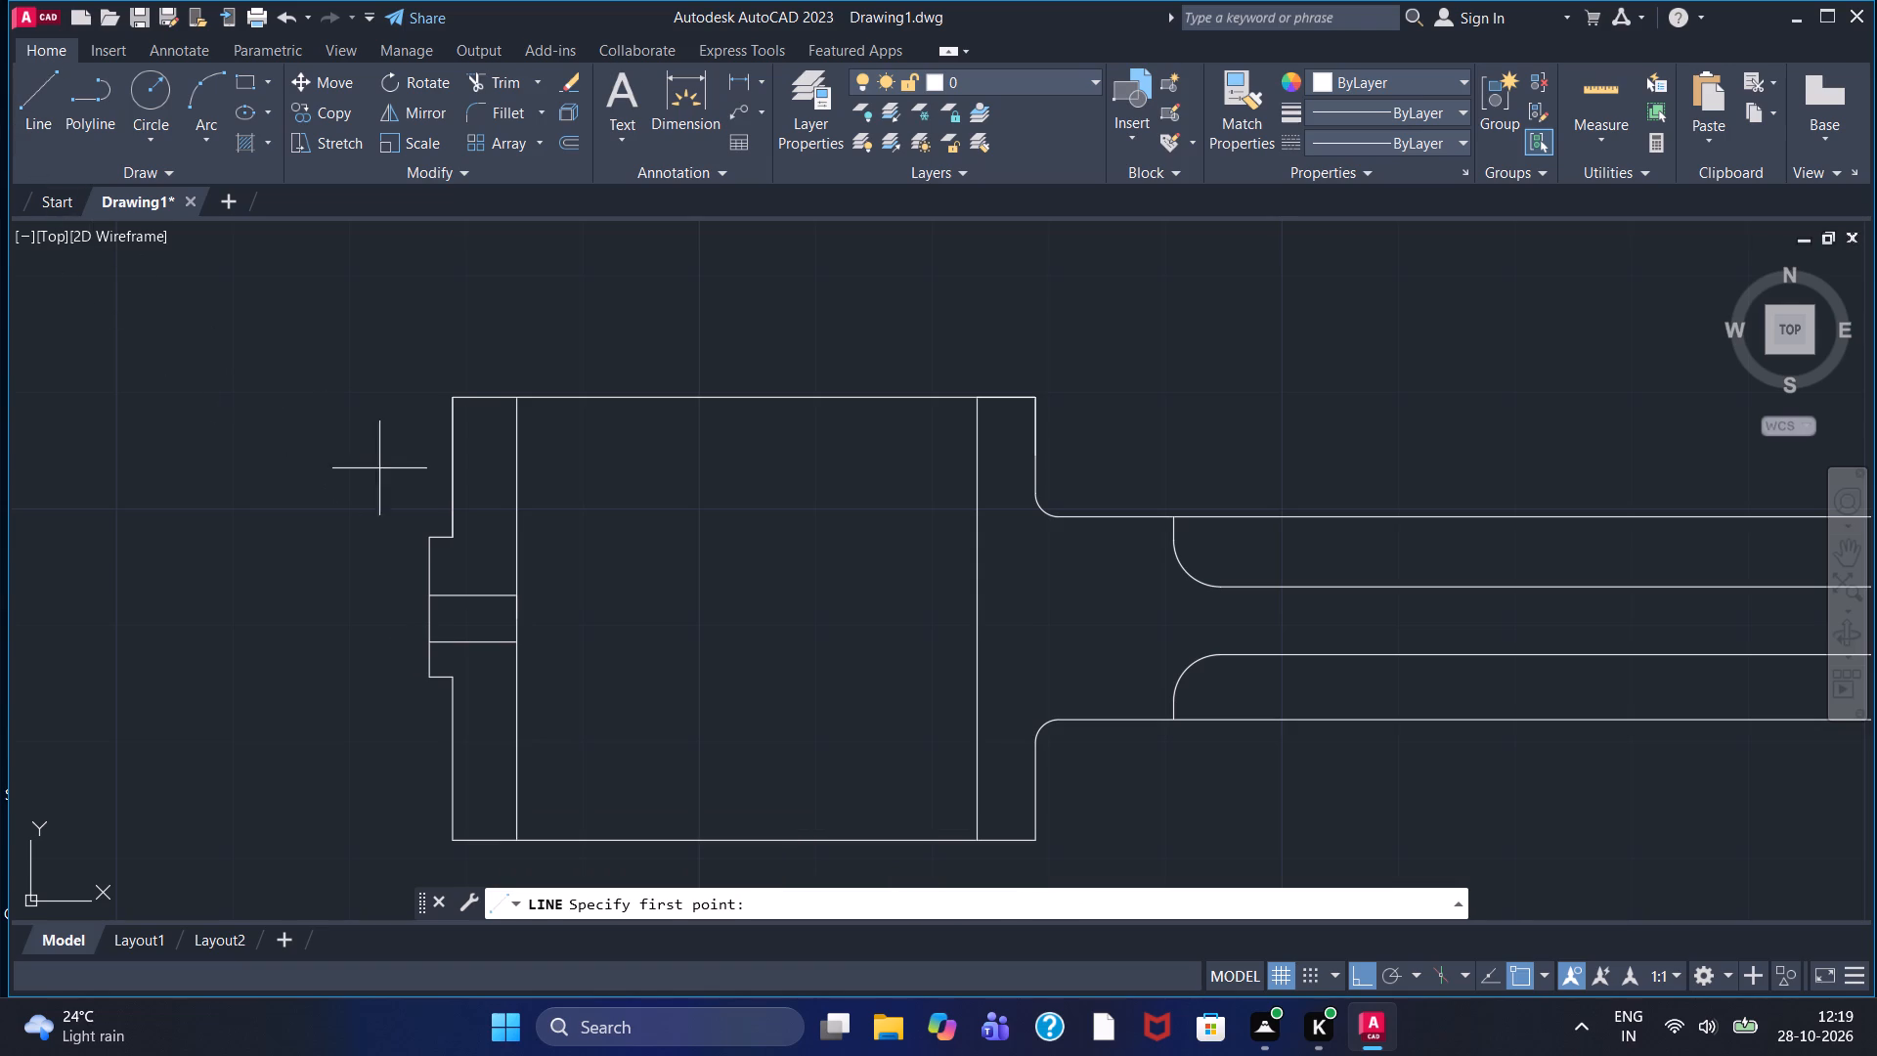
{"action": "left_click", "coordinate": [458, 542]}
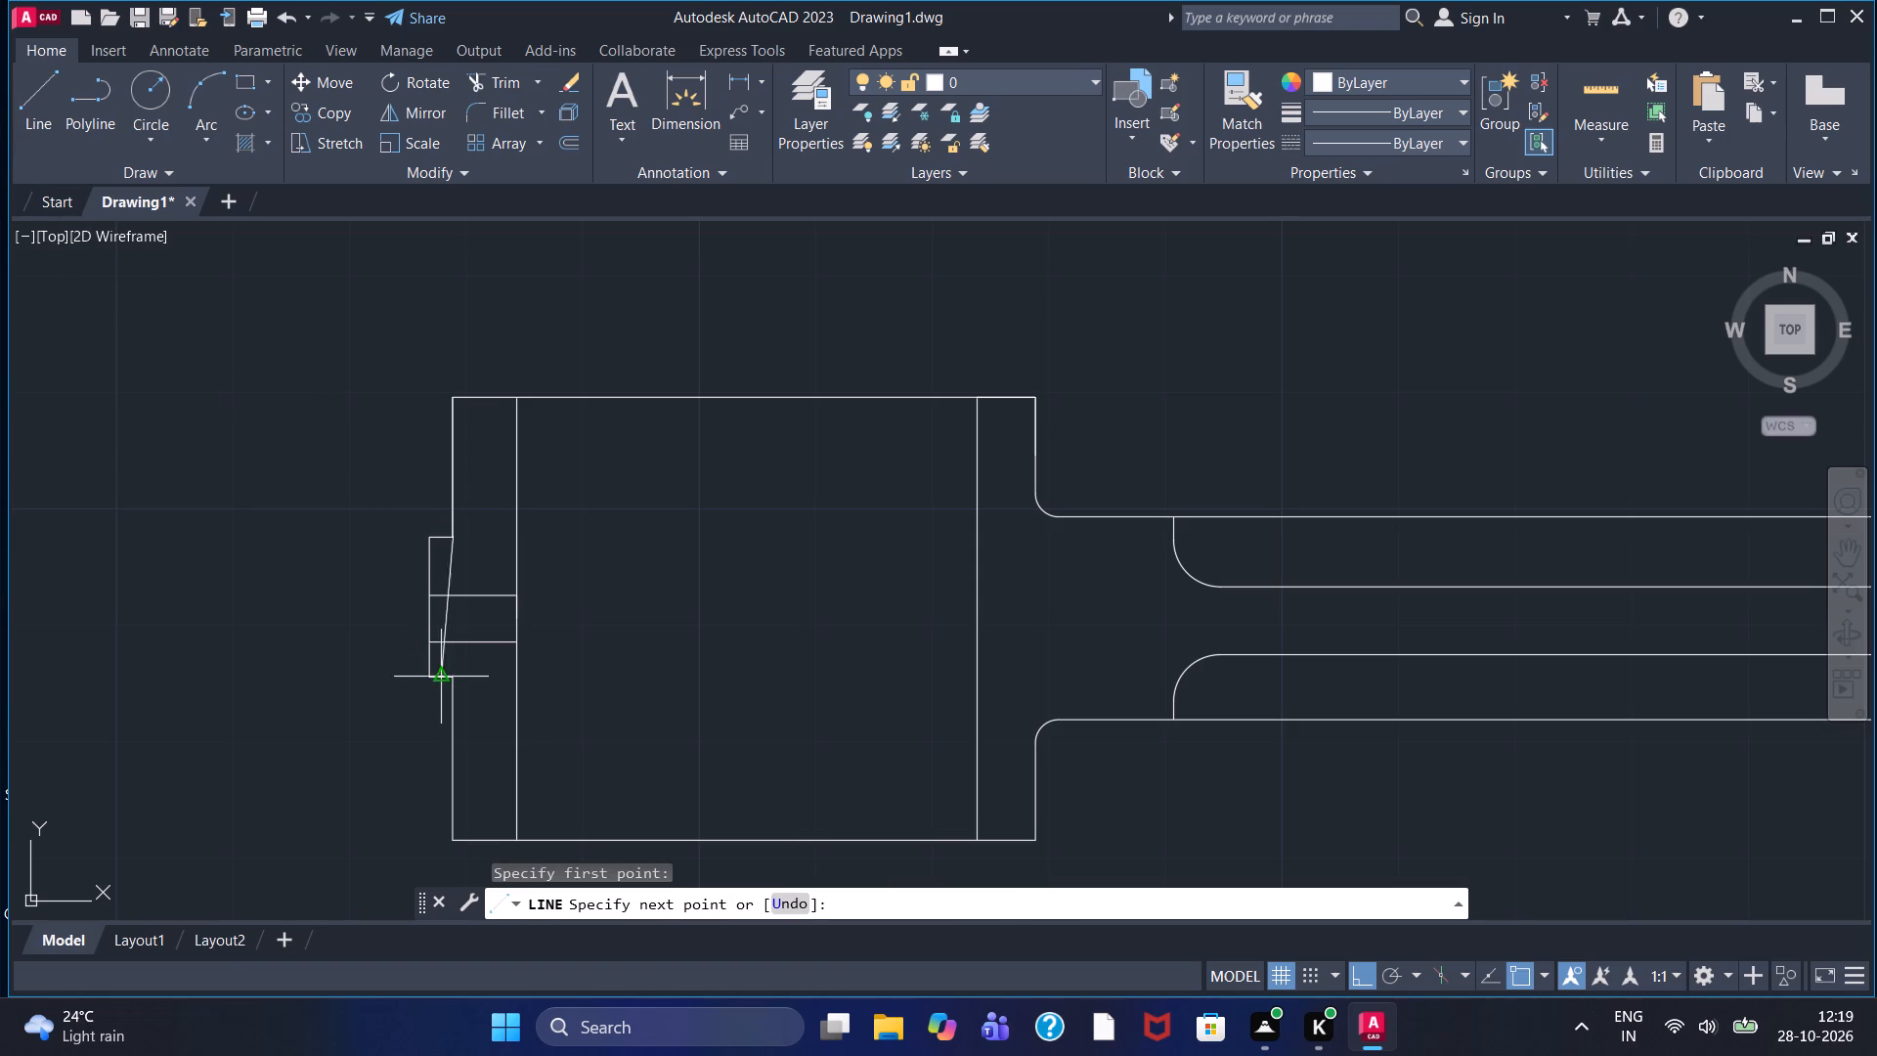
{"action": "left_click", "coordinate": [457, 685]}
{"action": "key", "text": "Escape"}
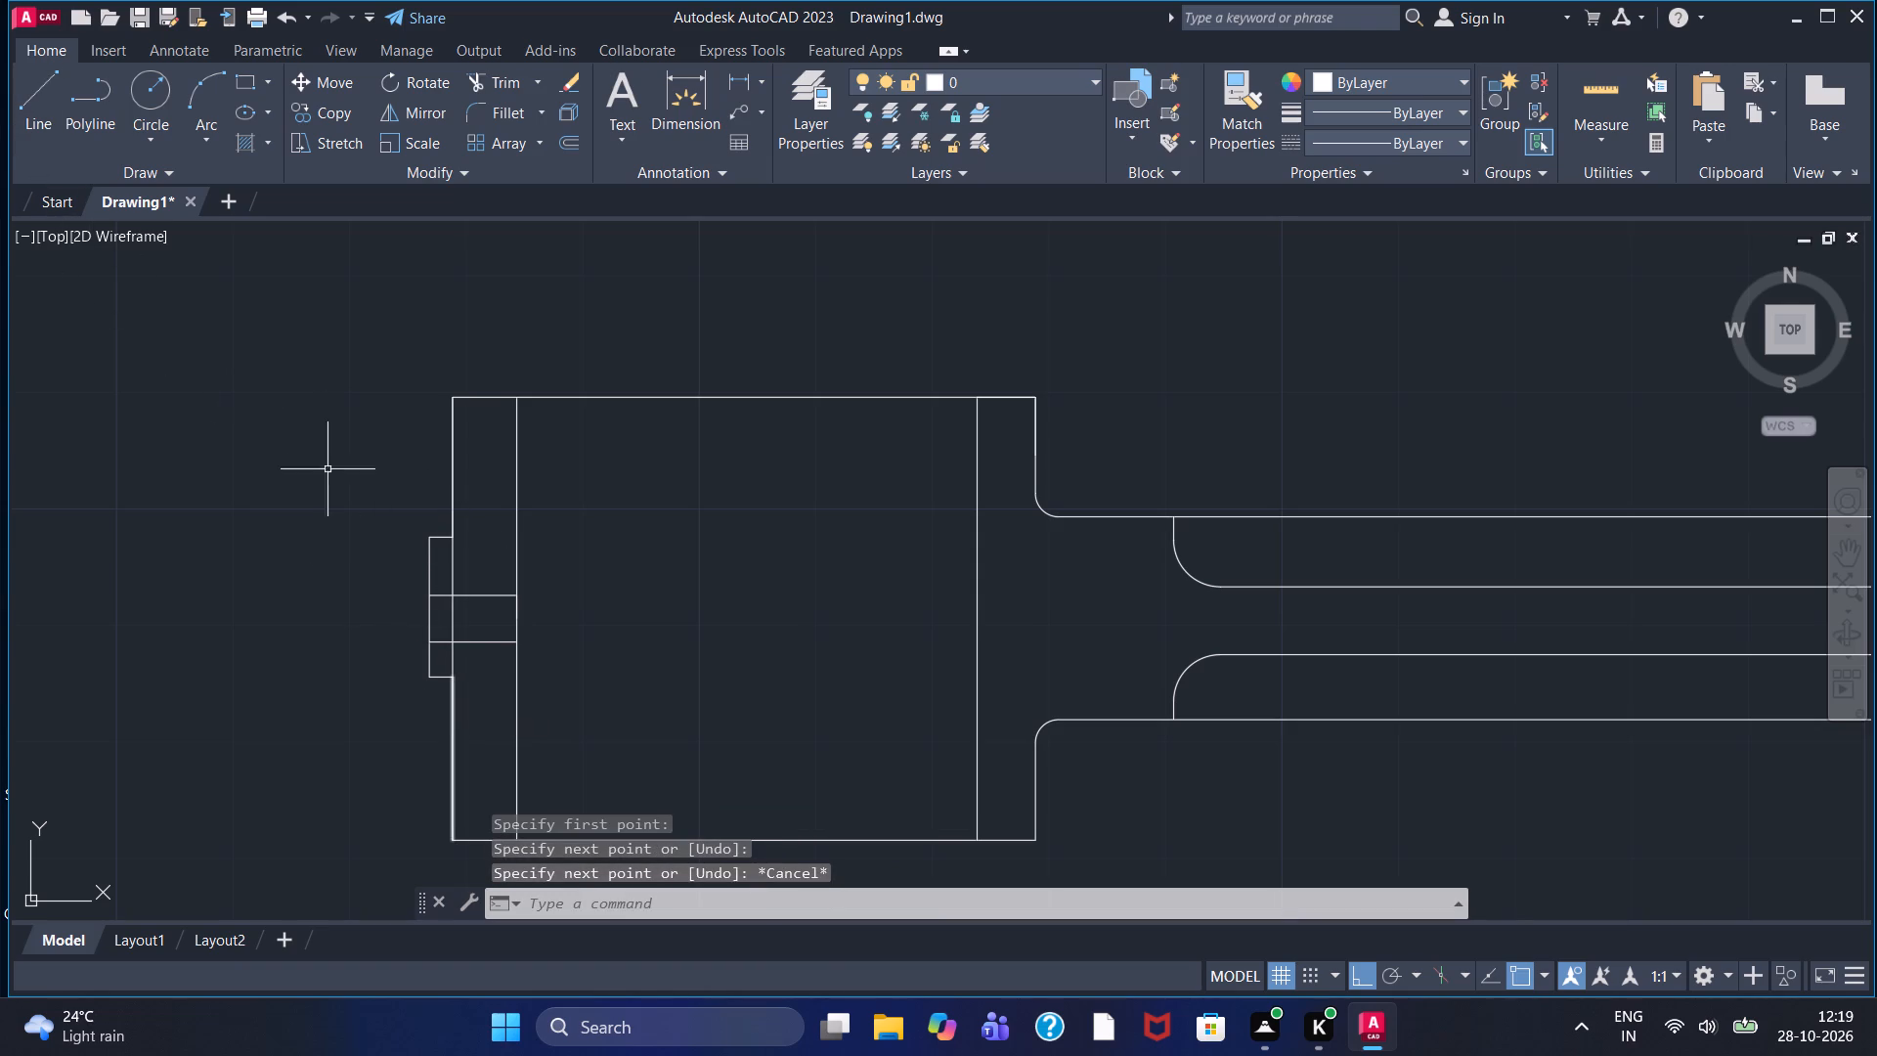
Trim the two slot lines inside the step and the new vertical line above and below the slot.
{"action": "left_click", "coordinate": [469, 83]}
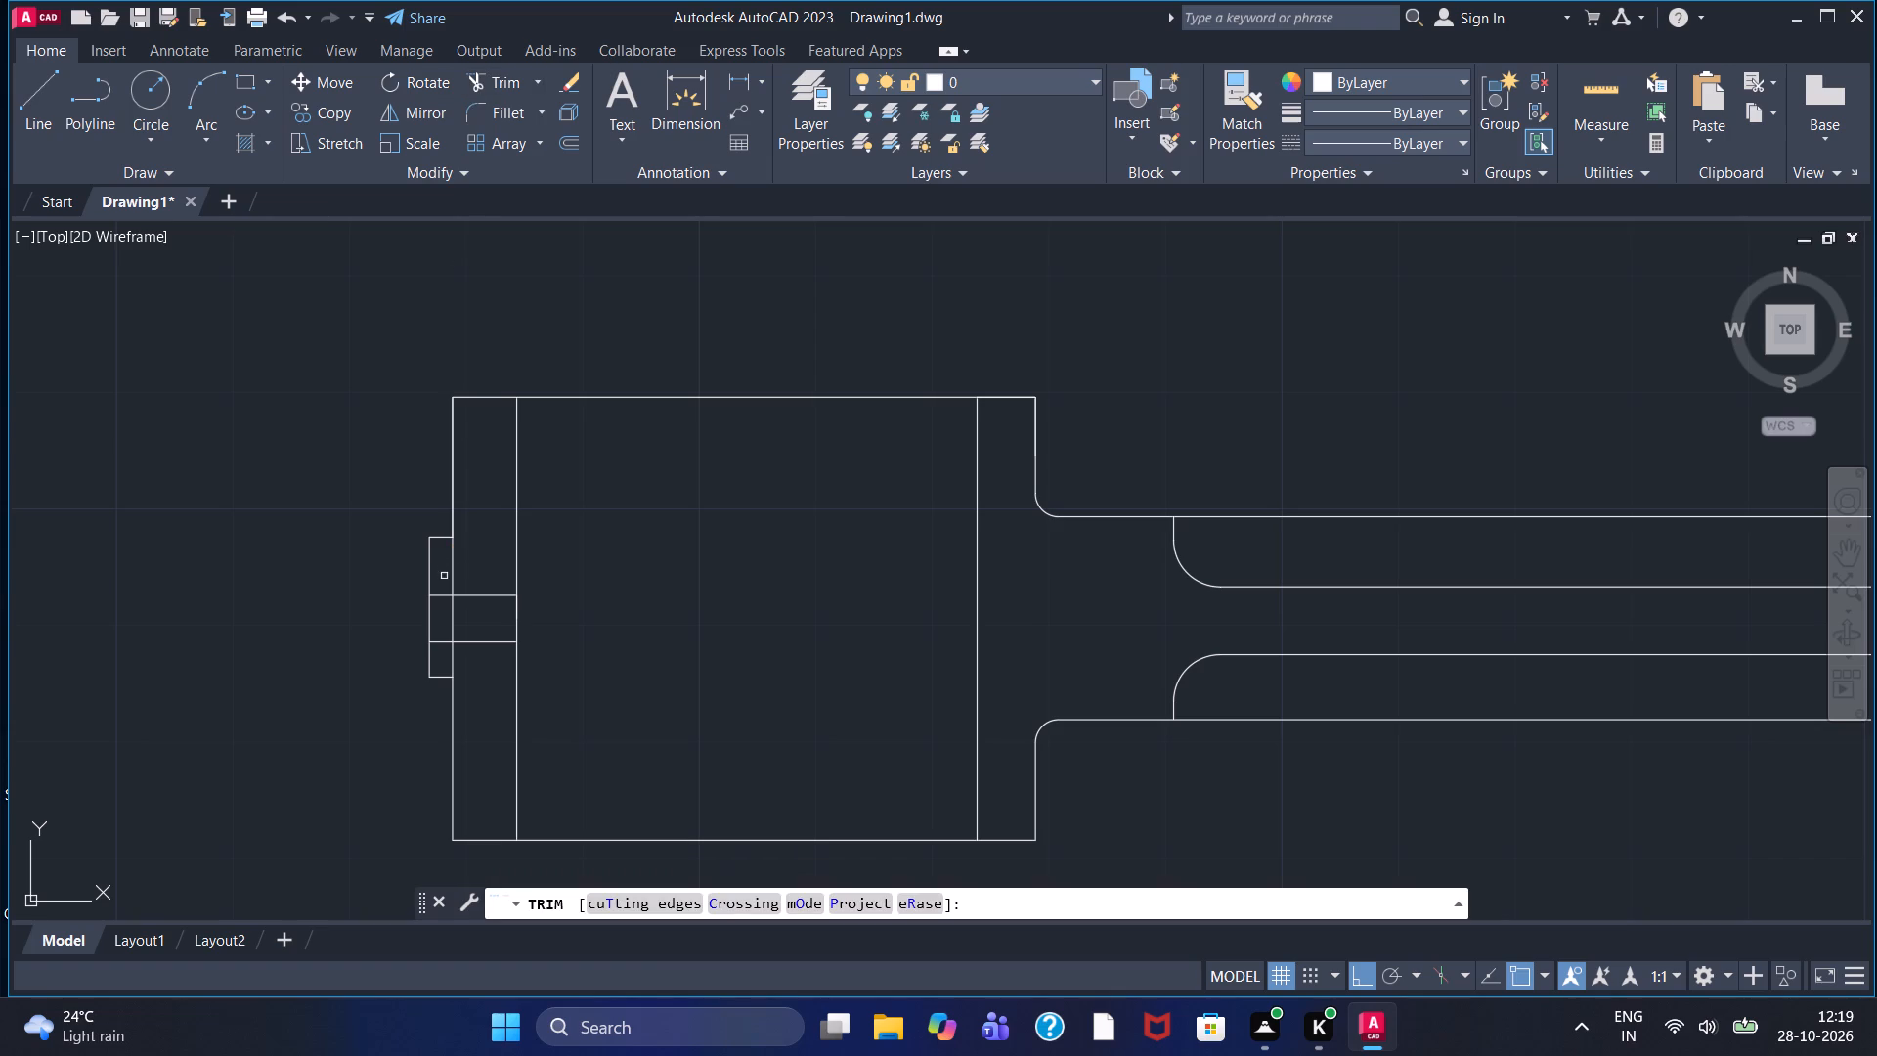
{"action": "left_click", "coordinate": [443, 595]}
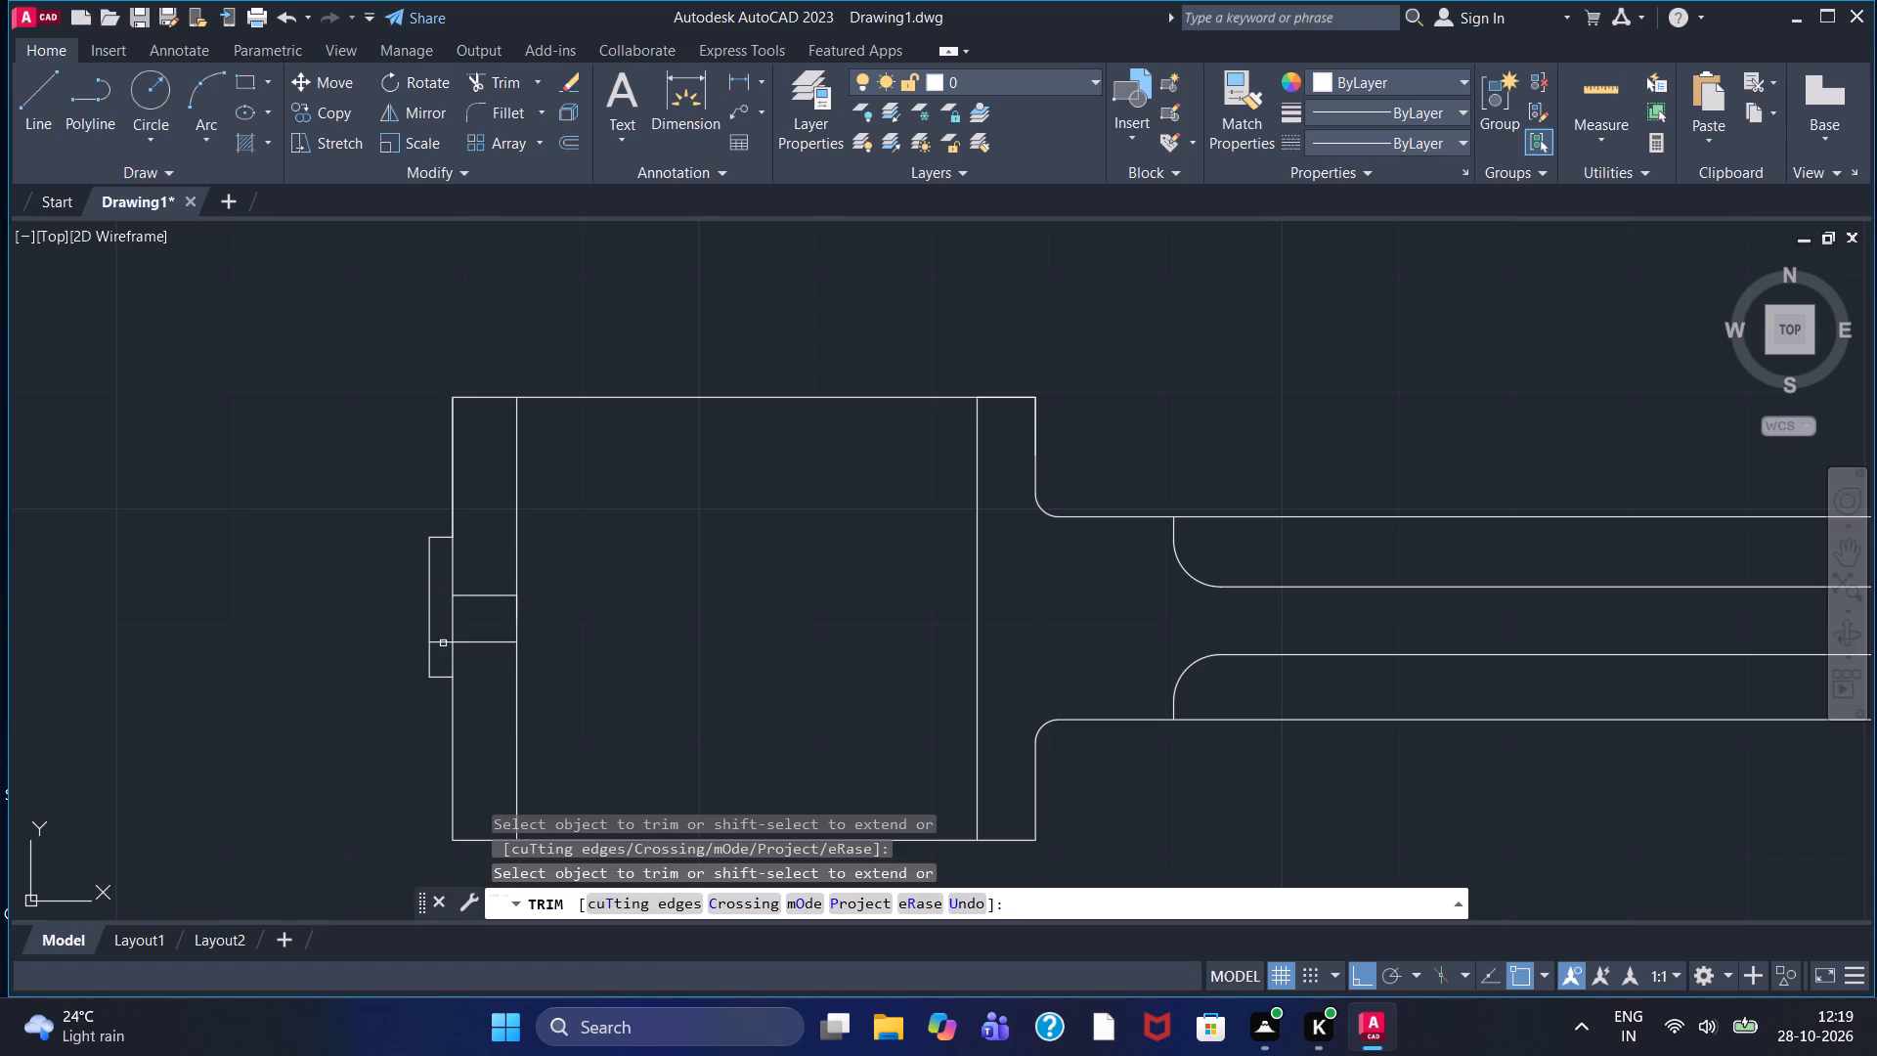
{"action": "left_click", "coordinate": [443, 643]}
{"action": "left_click", "coordinate": [452, 564]}
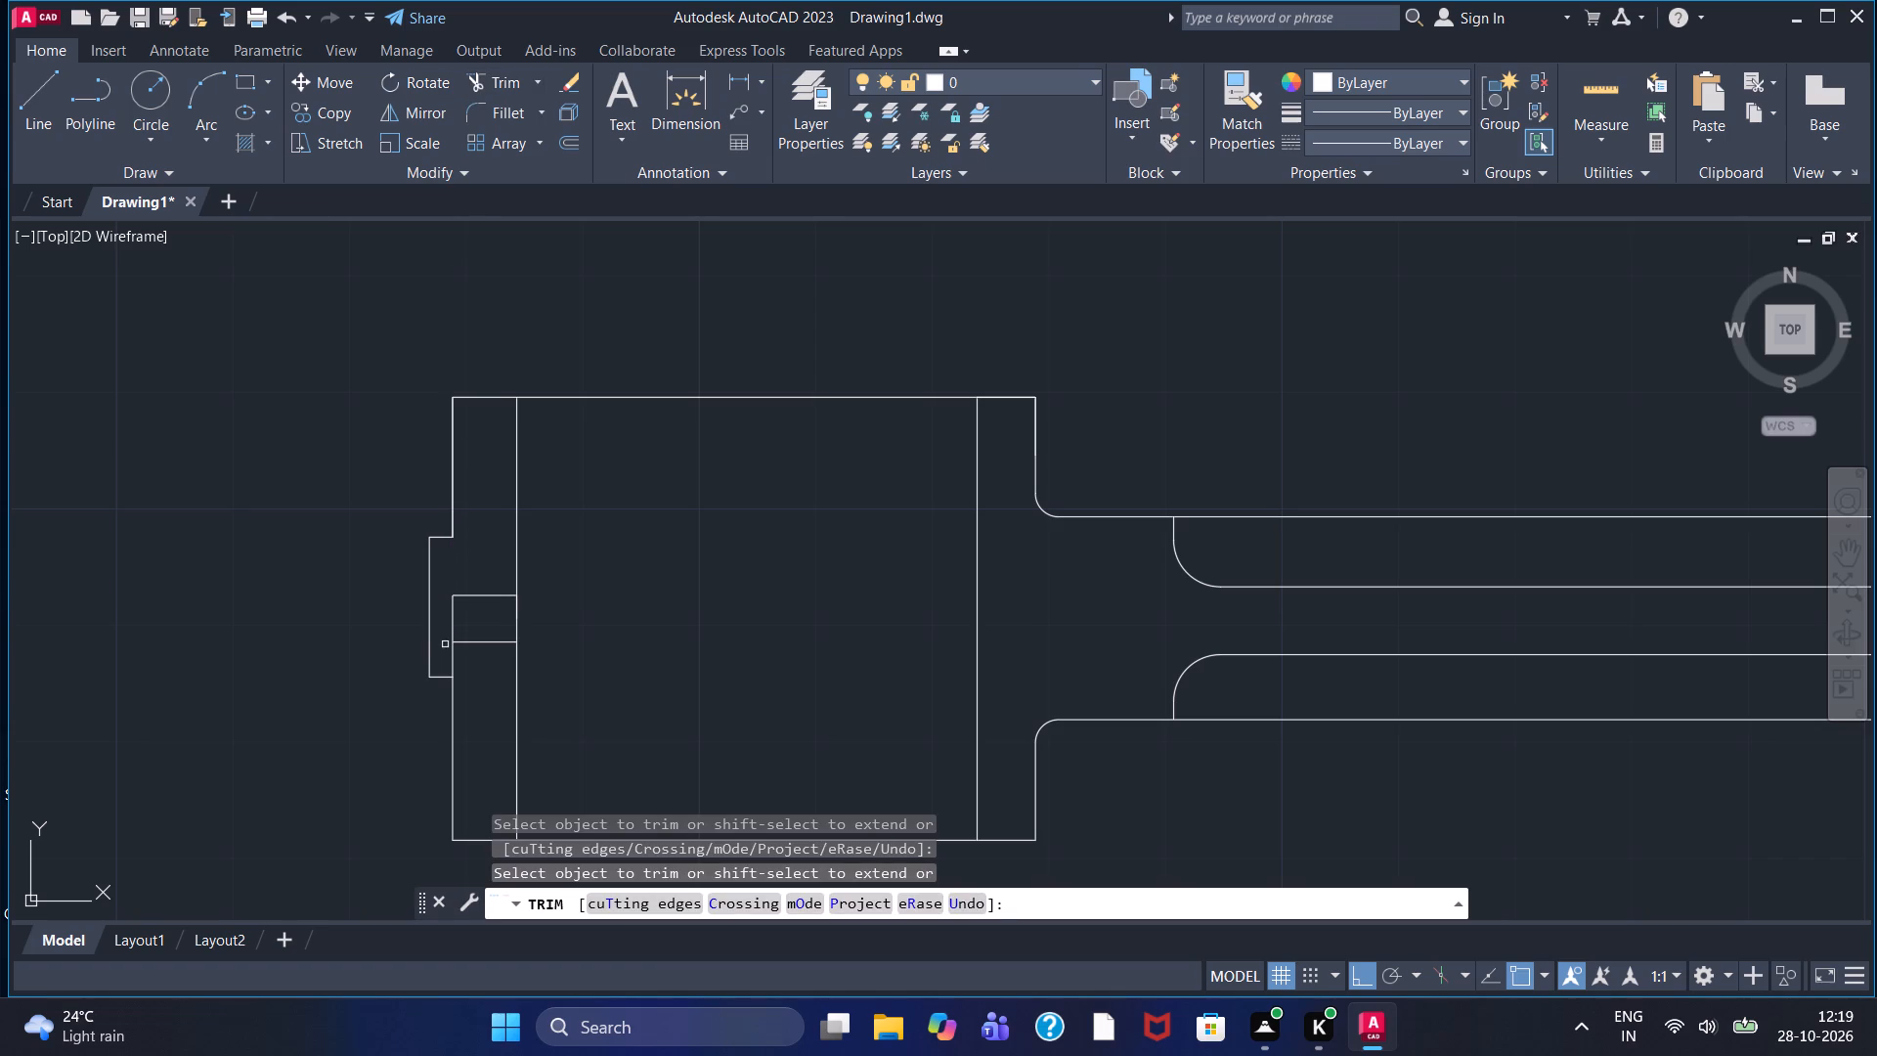
{"action": "left_click", "coordinate": [450, 656]}
With ortho off, draw diagonal lines from the slot's two outer corners, flaring outward past the left step's outer edge.
{"action": "key", "text": "F8"}
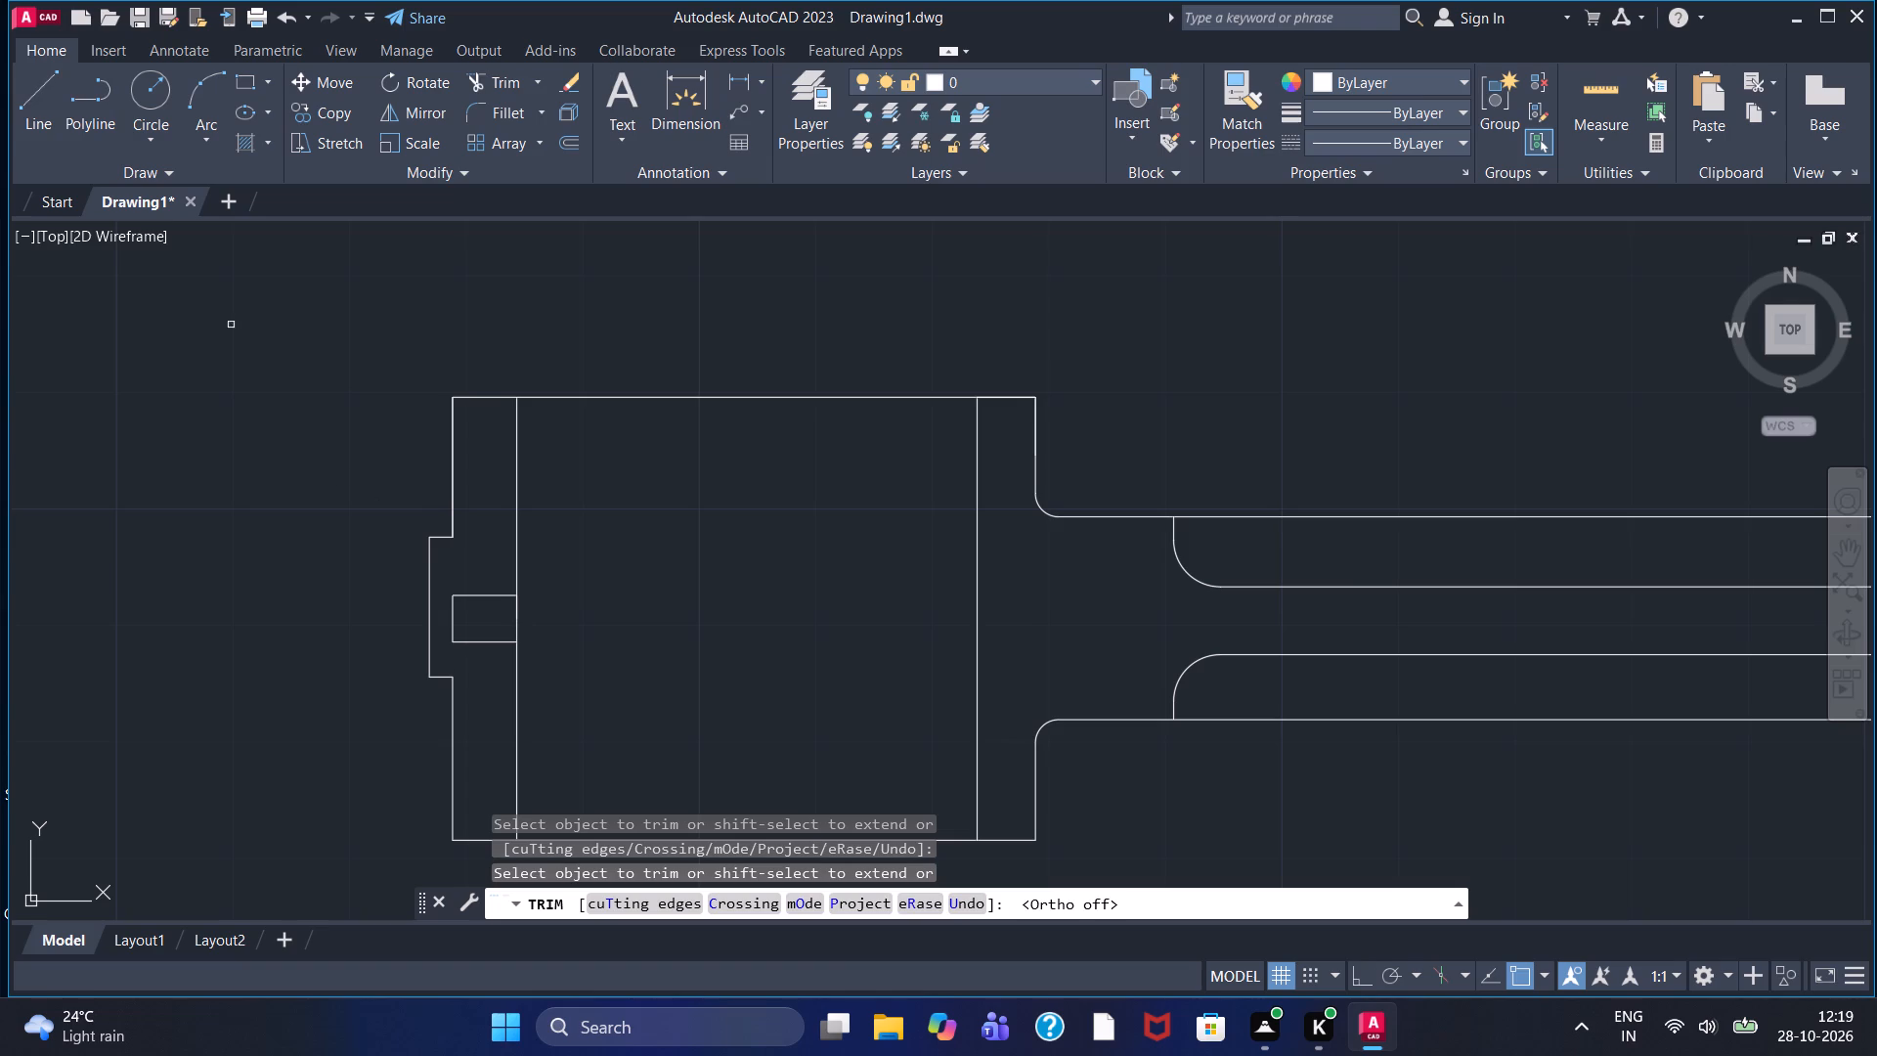
{"action": "left_click", "coordinate": [42, 94]}
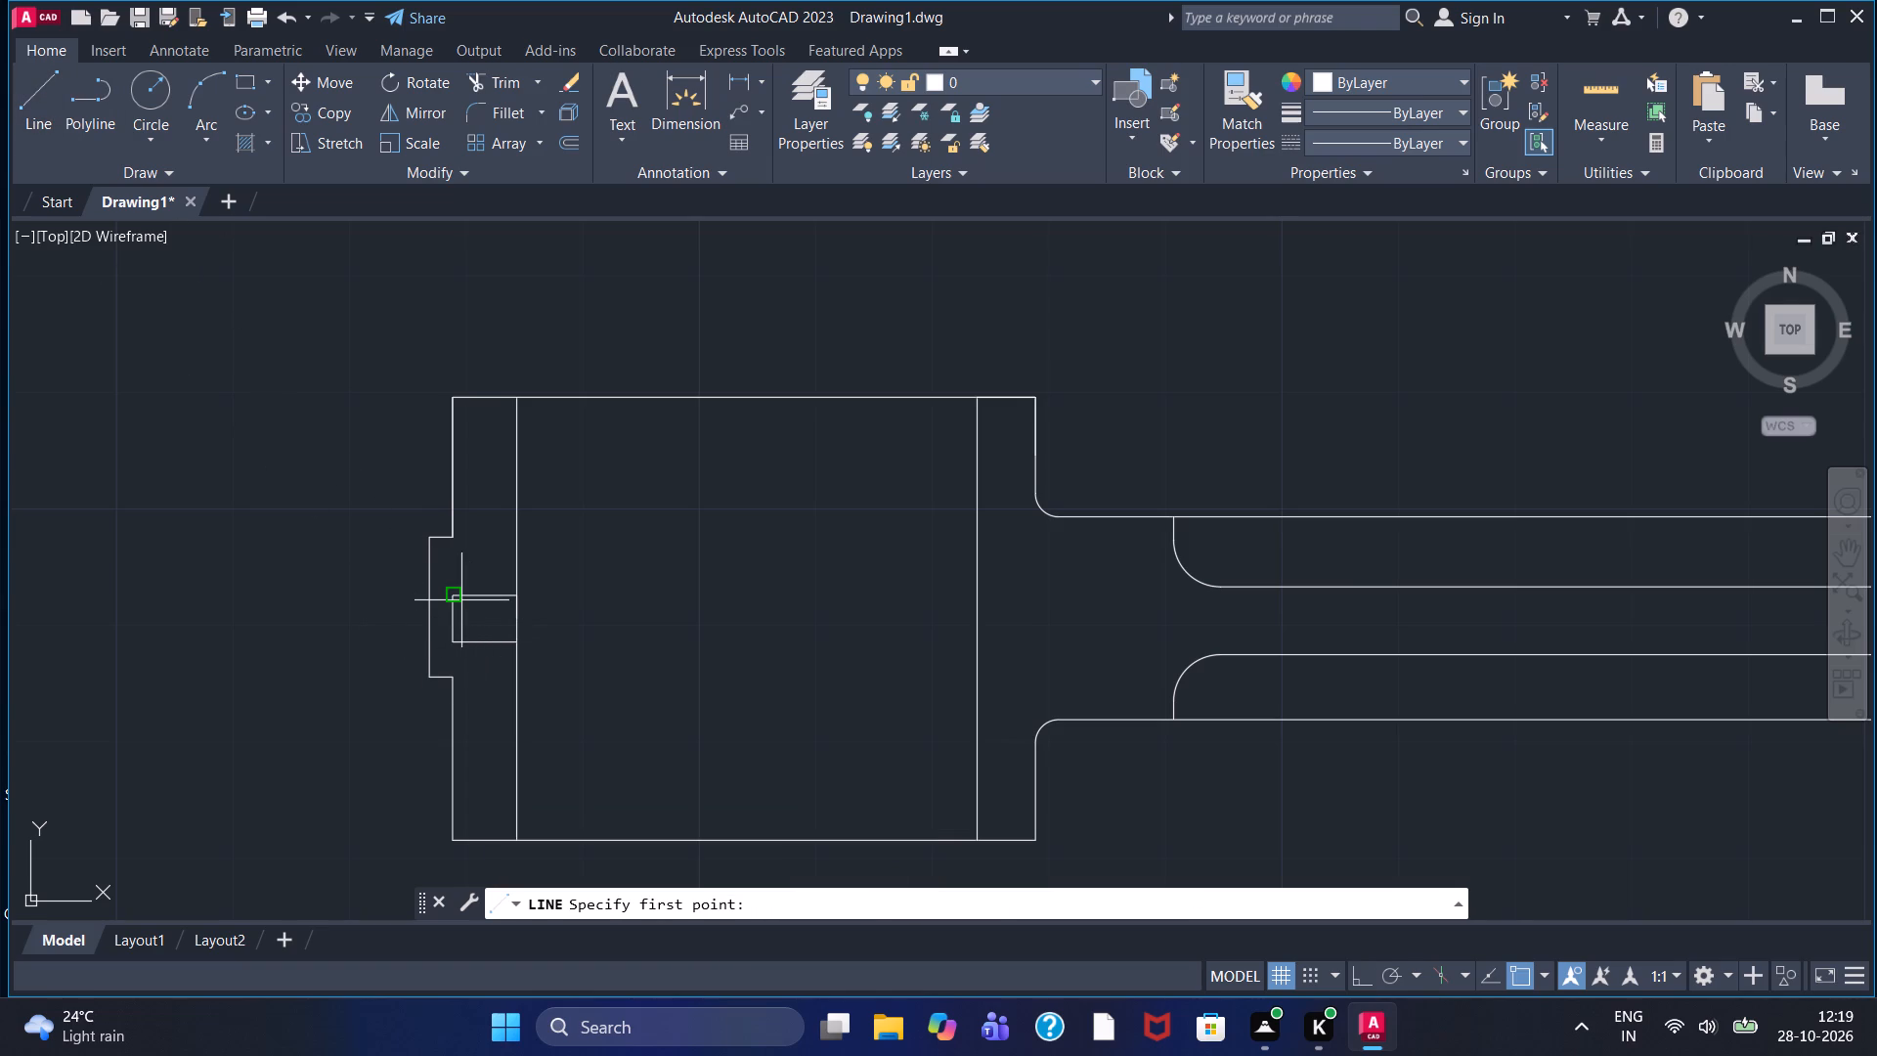
{"action": "left_click", "coordinate": [461, 600]}
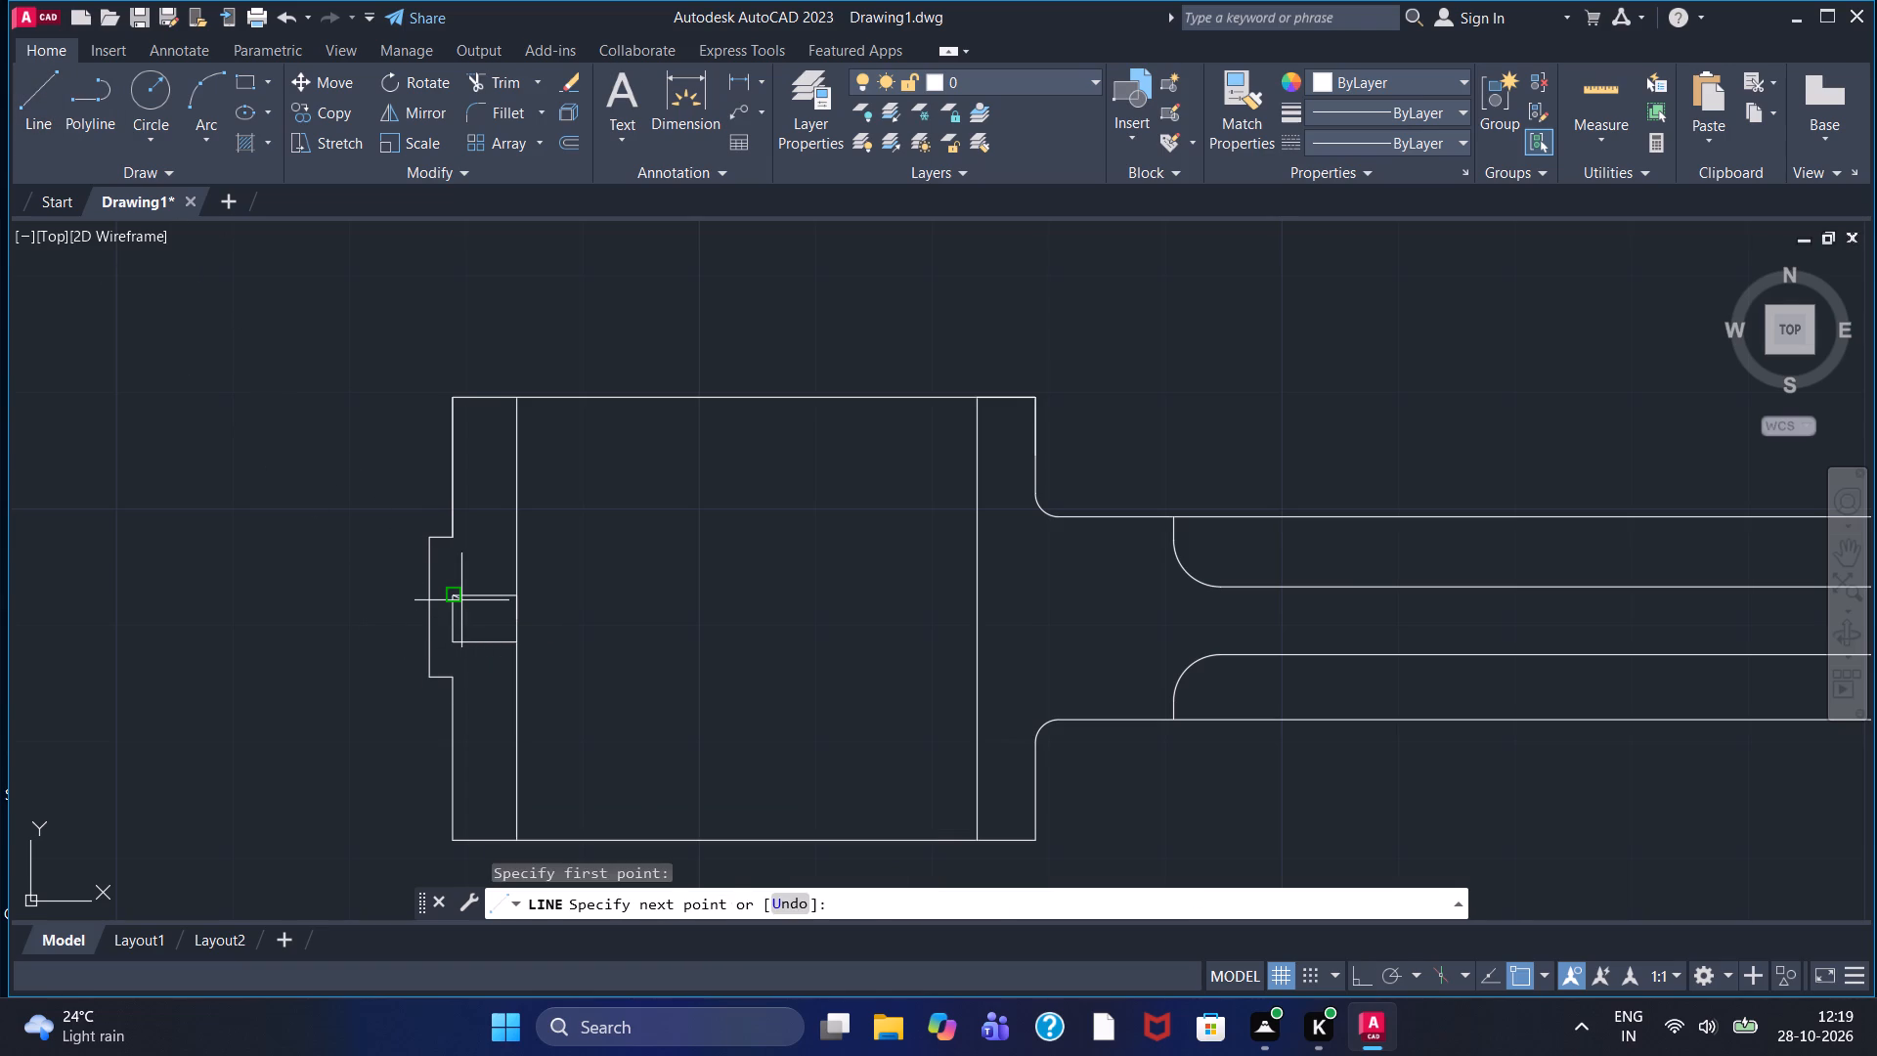
{"action": "left_click", "coordinate": [404, 537]}
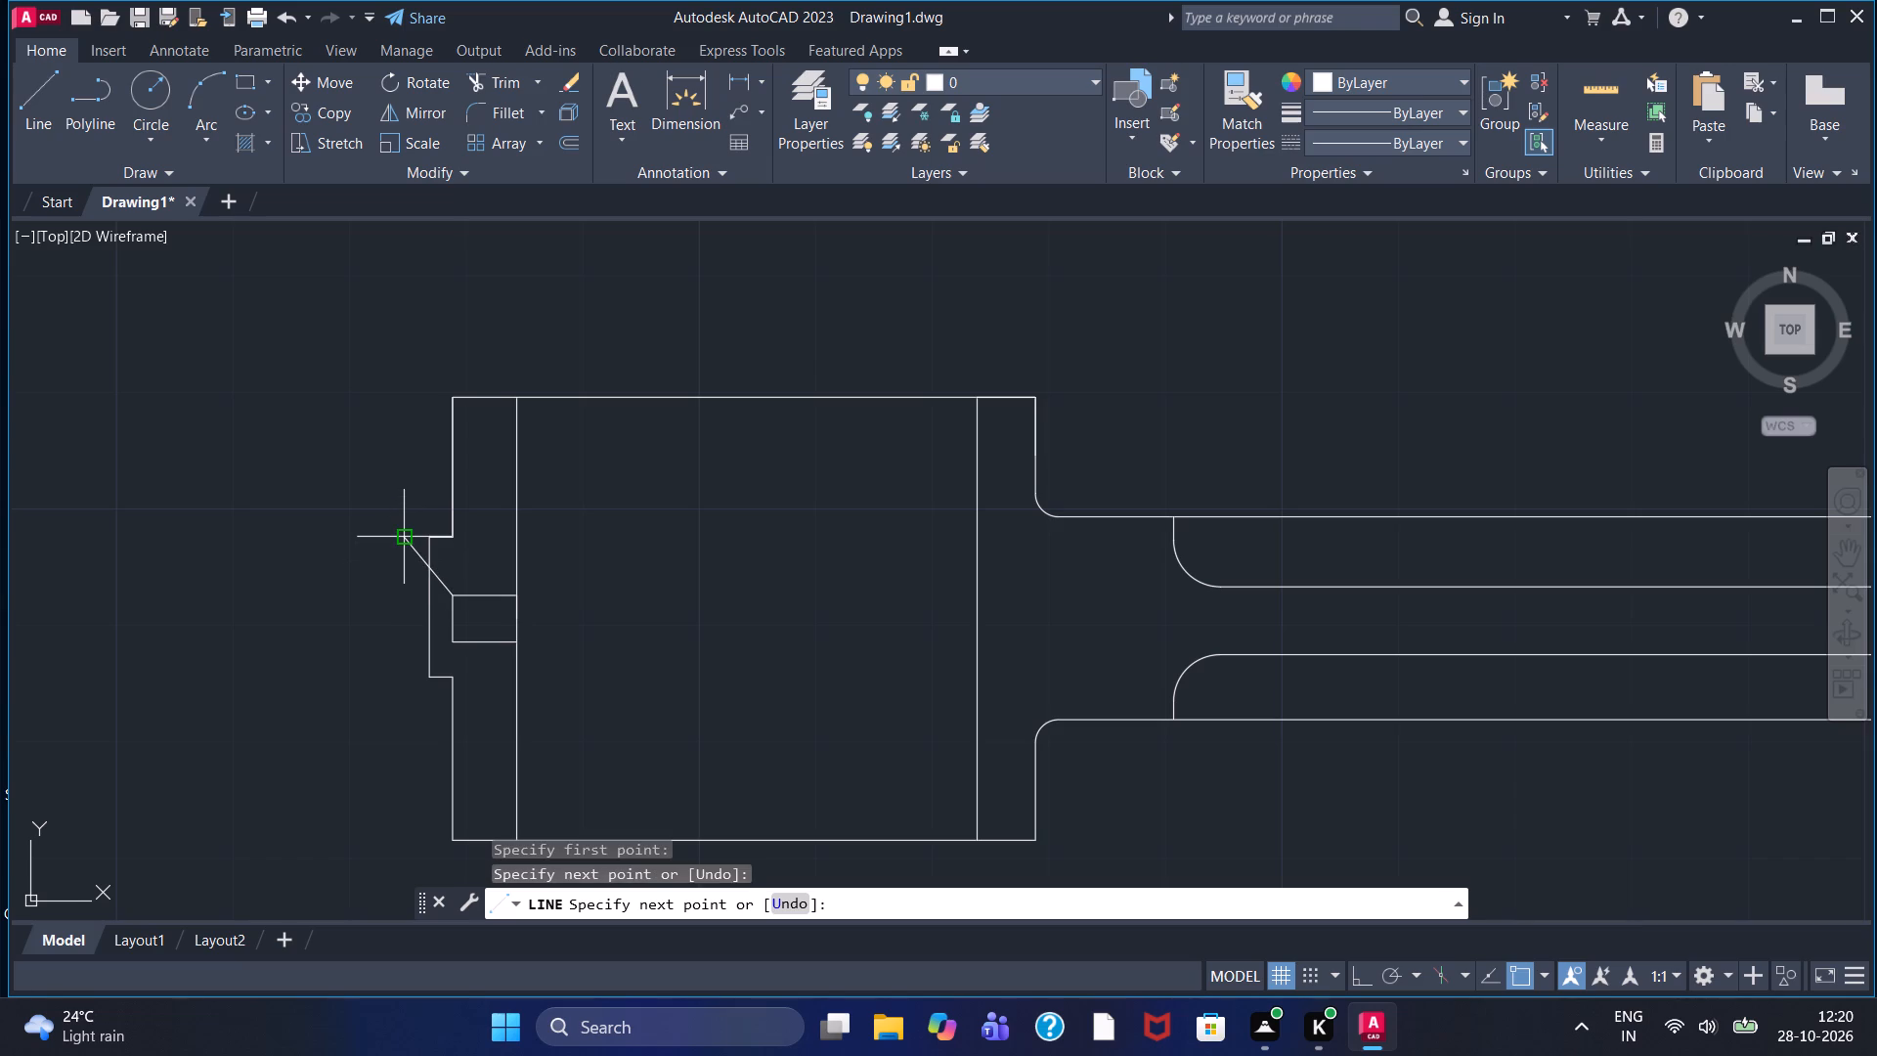
{"action": "key", "text": "Escape"}
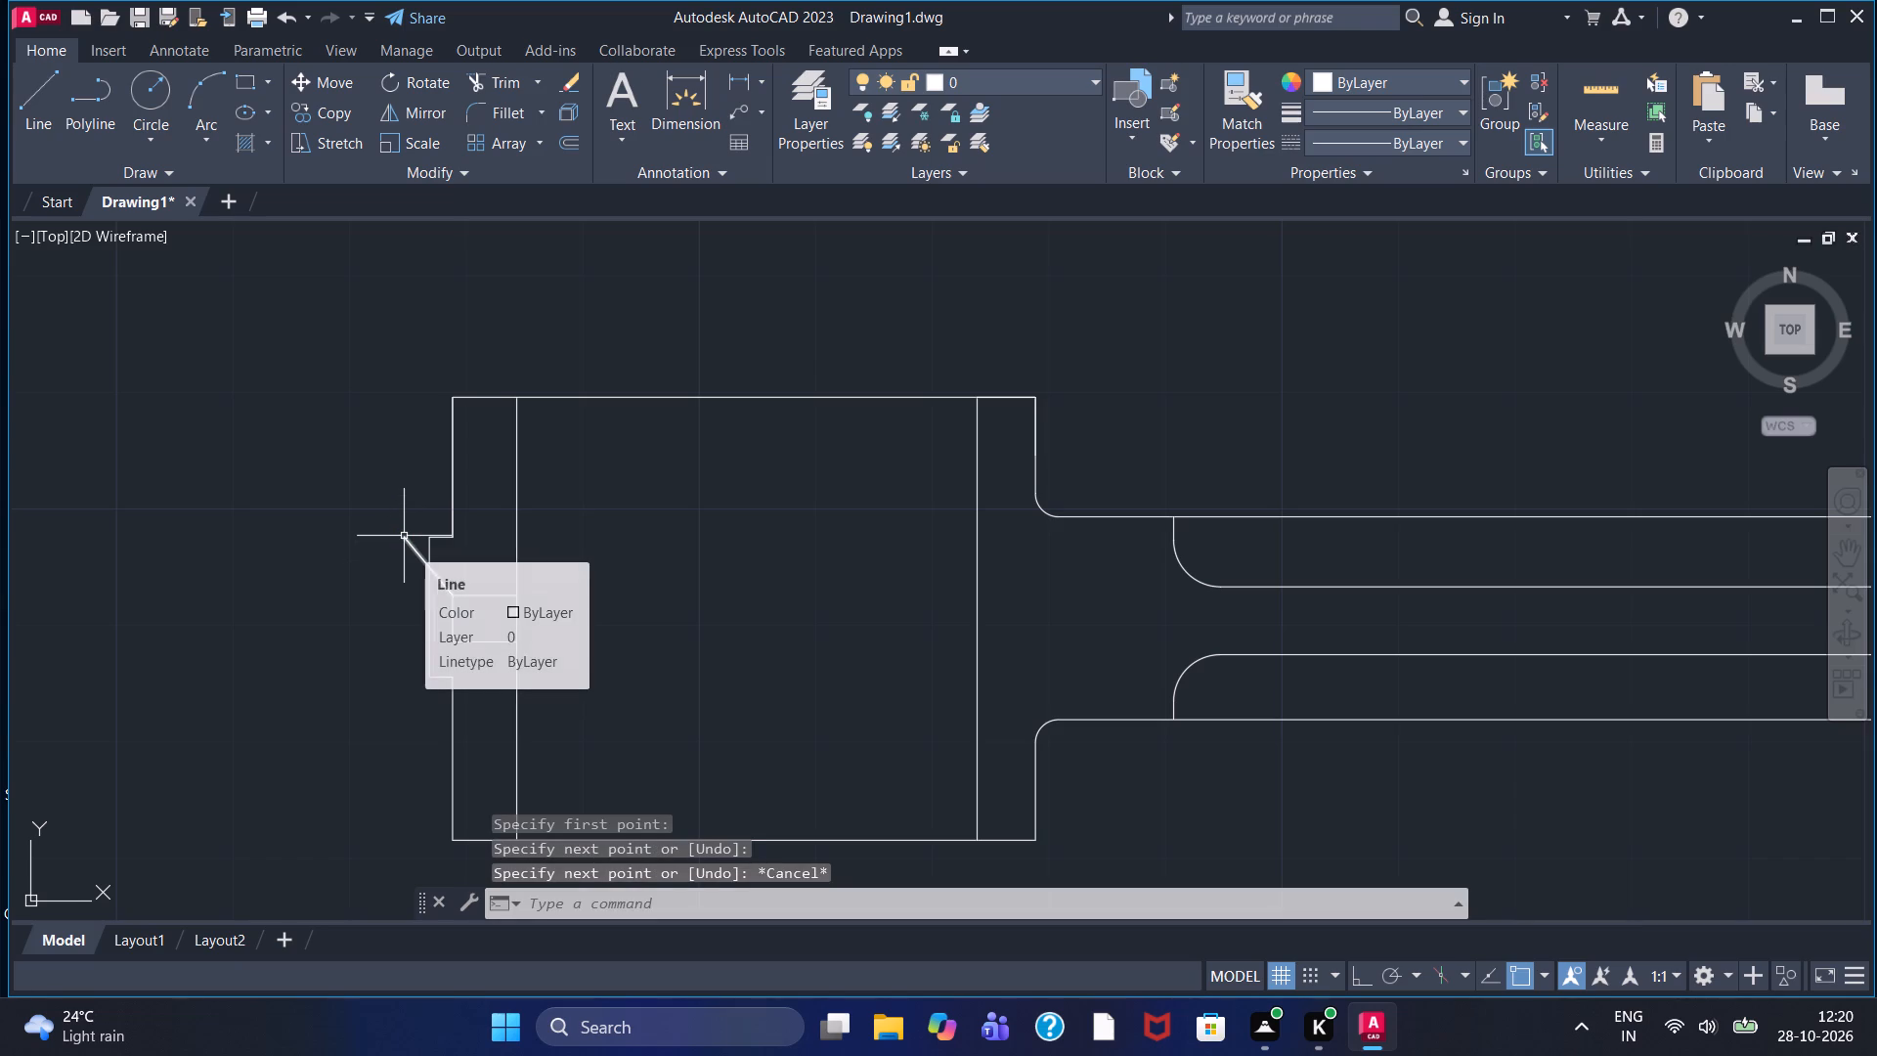
{"action": "left_click", "coordinate": [22, 86]}
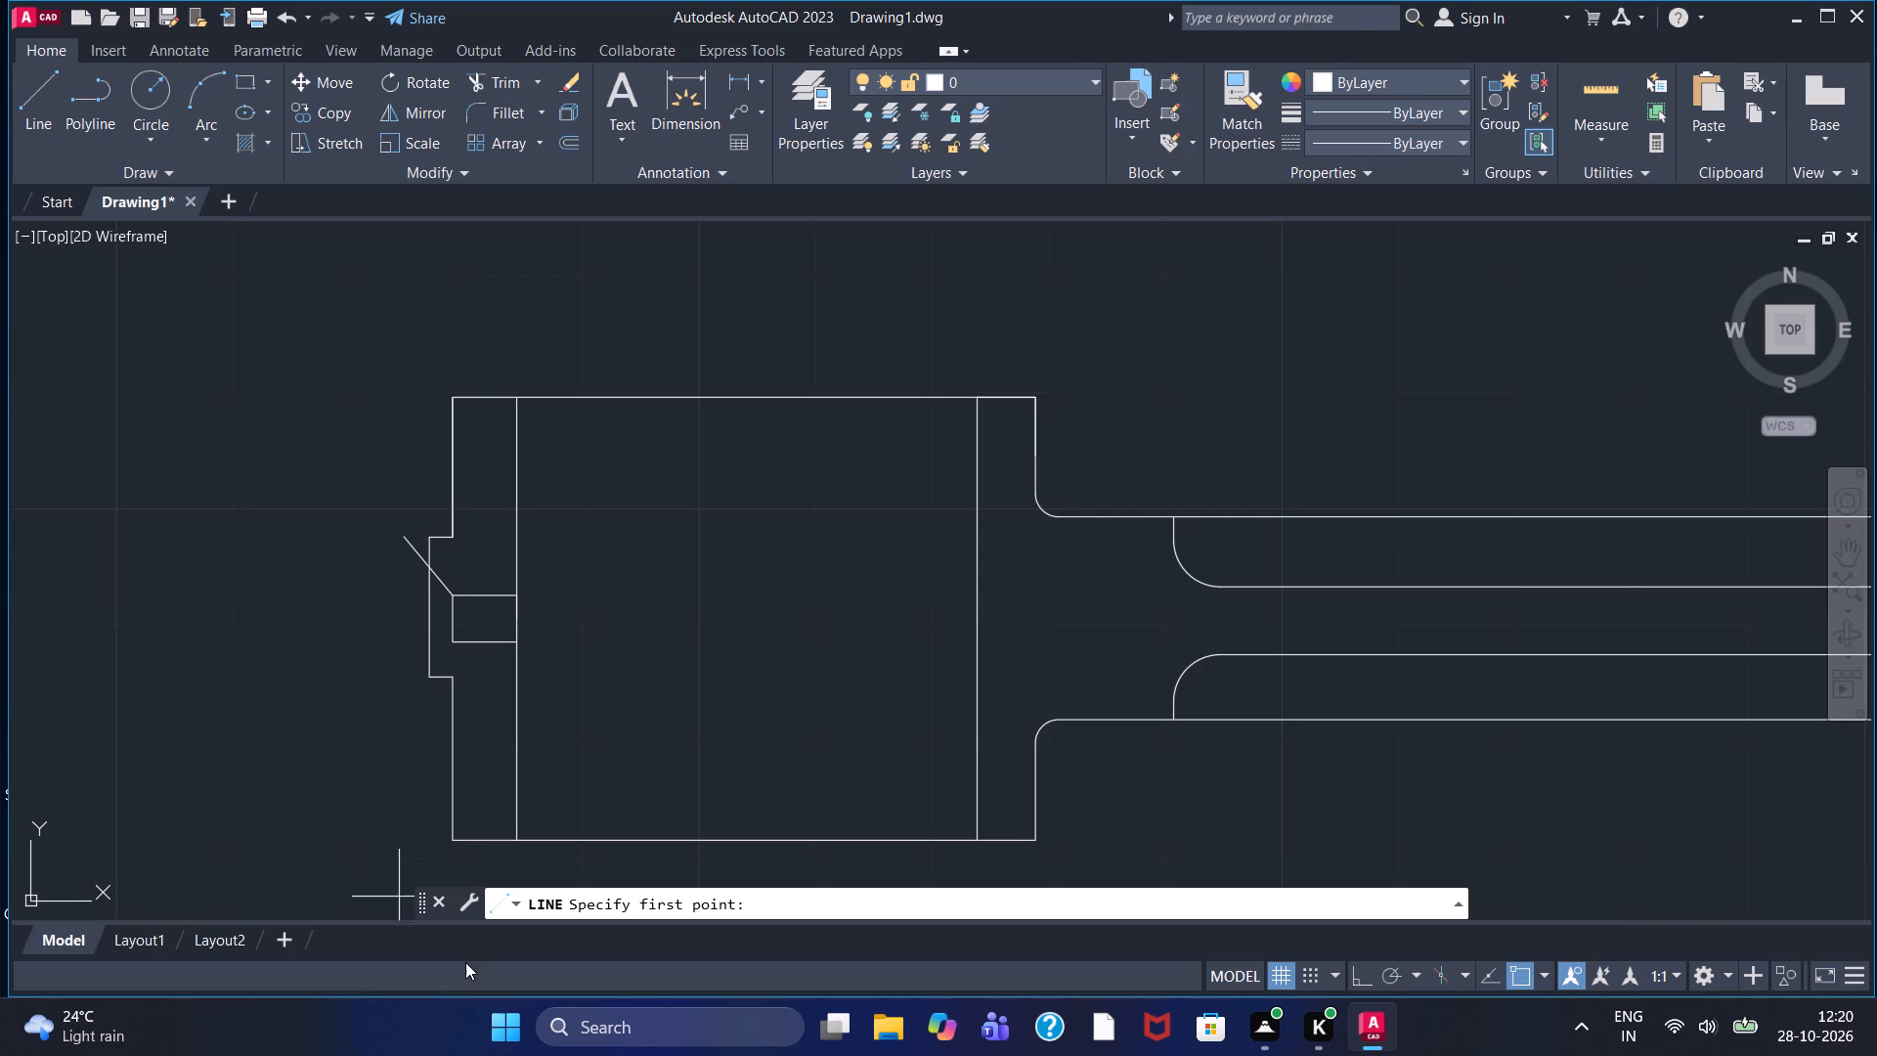
{"action": "left_click", "coordinate": [454, 645]}
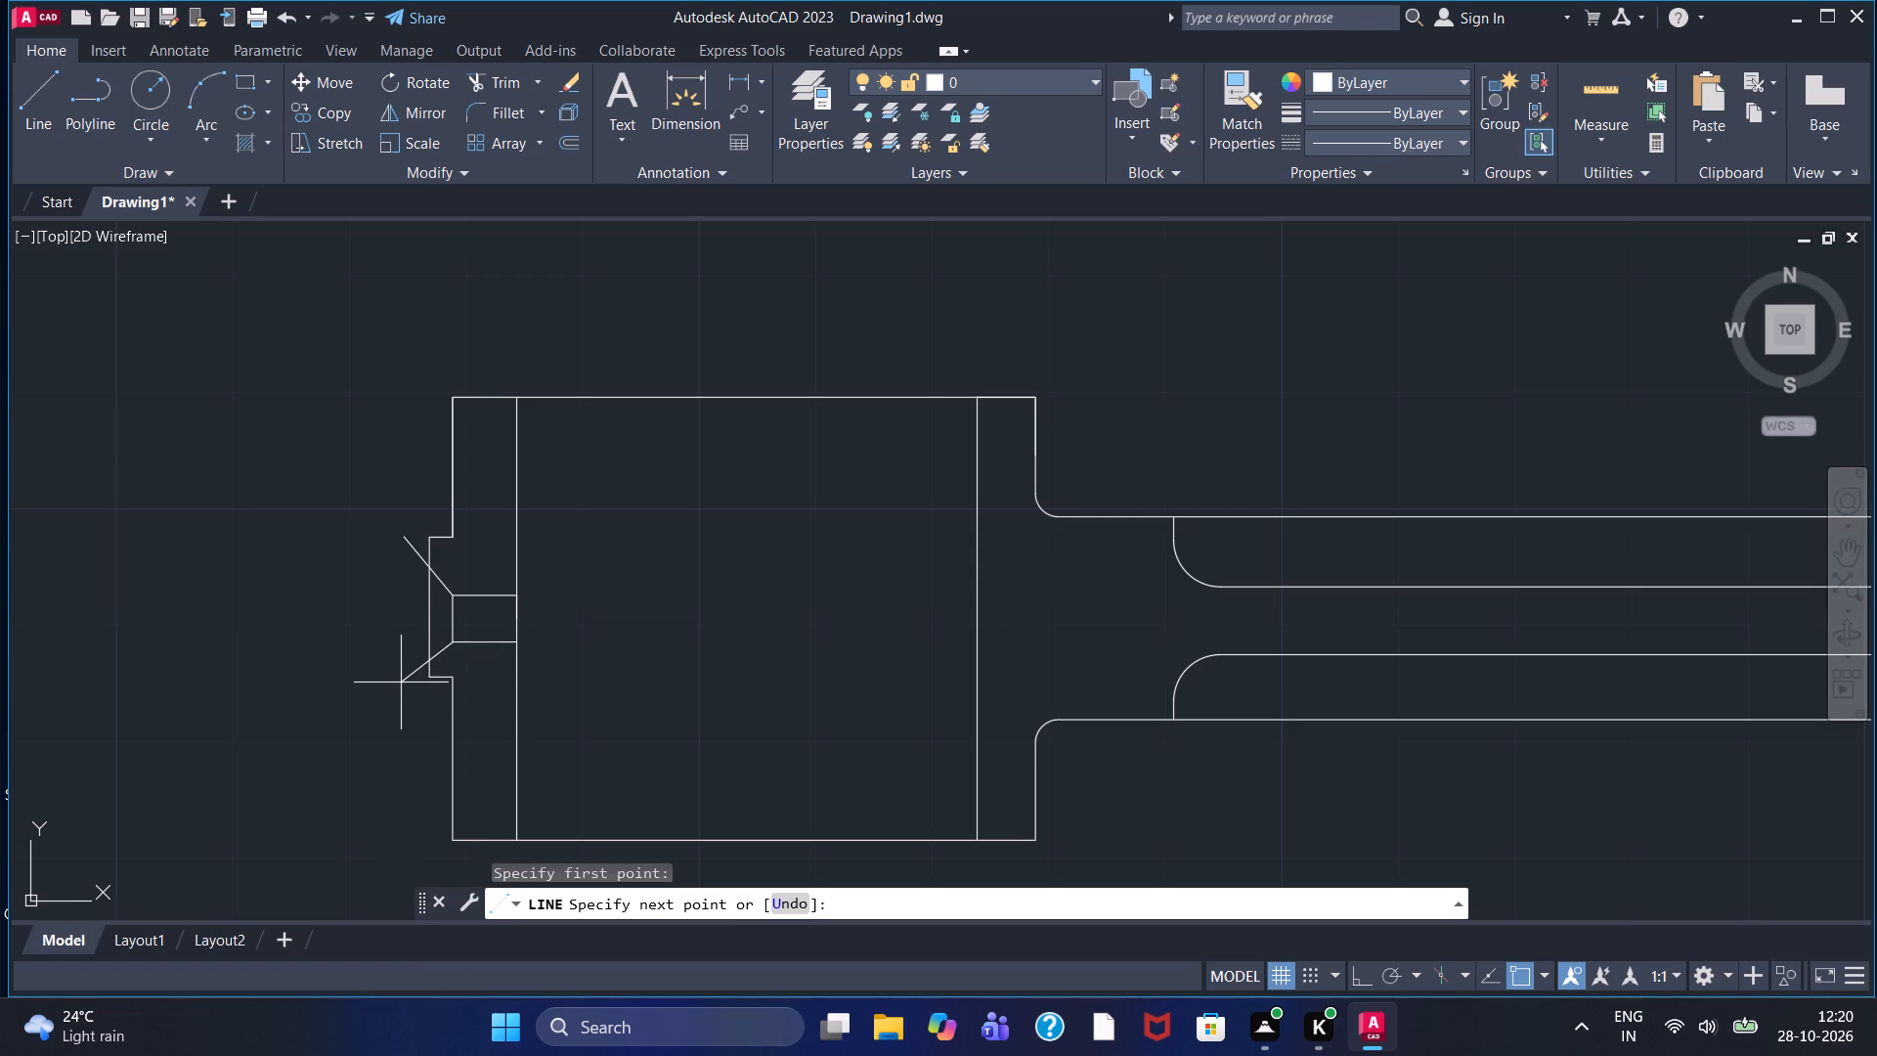
{"action": "left_click", "coordinate": [399, 683]}
{"action": "key", "text": "Escape"}
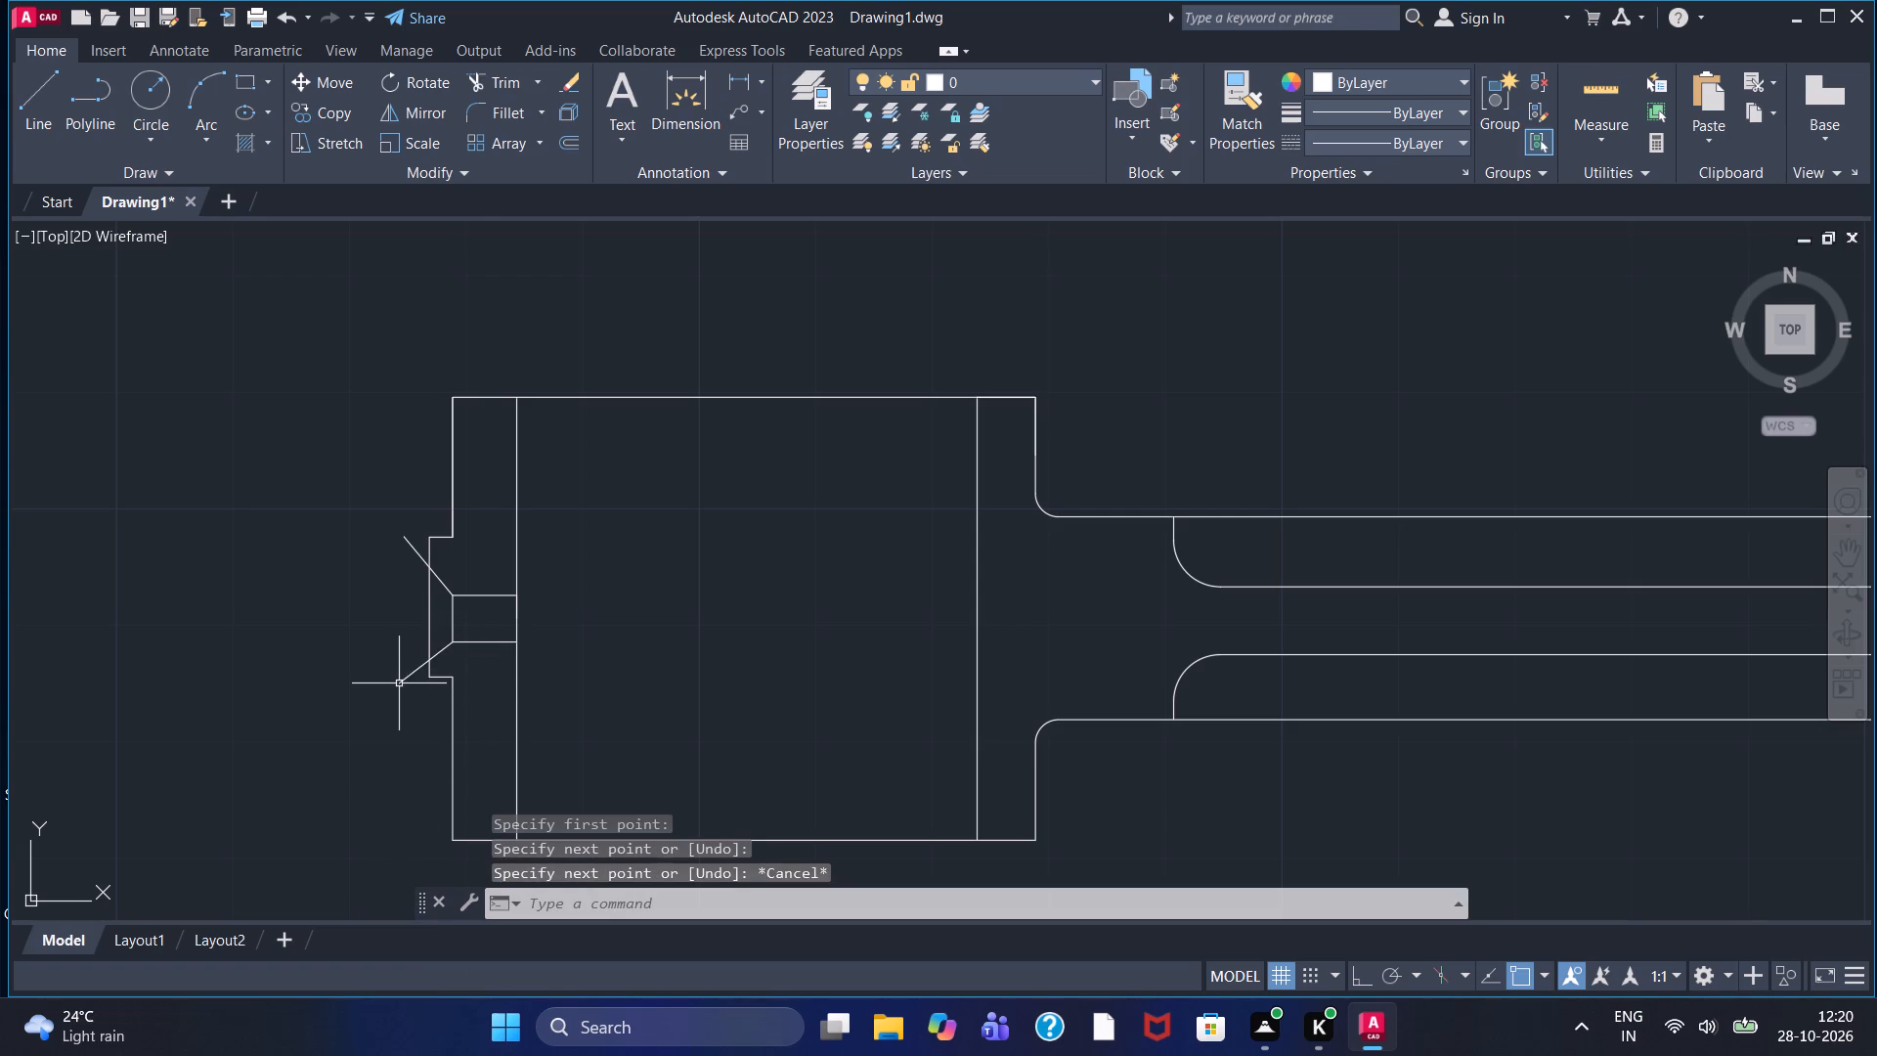
Trim both diagonal lines where they overhang the left step's outer vertical edge.
{"action": "left_click", "coordinate": [505, 78]}
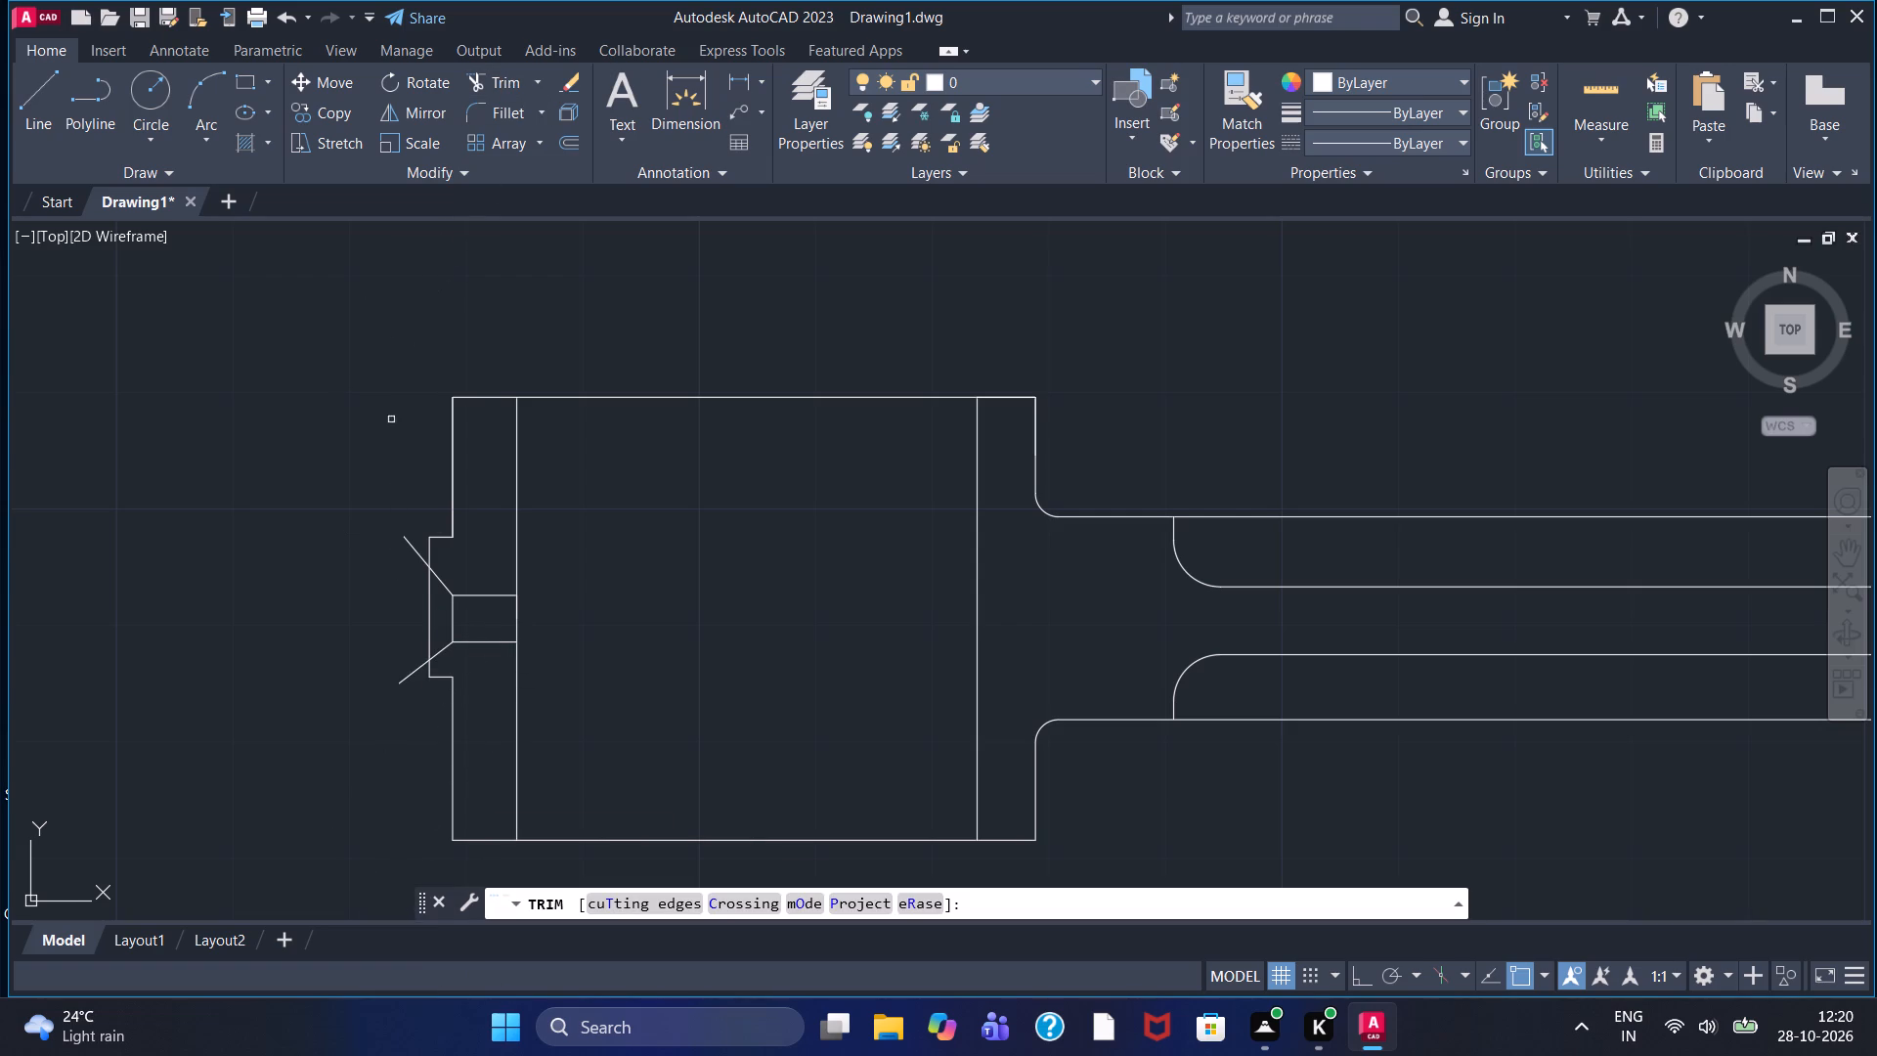
{"action": "left_click", "coordinate": [410, 542]}
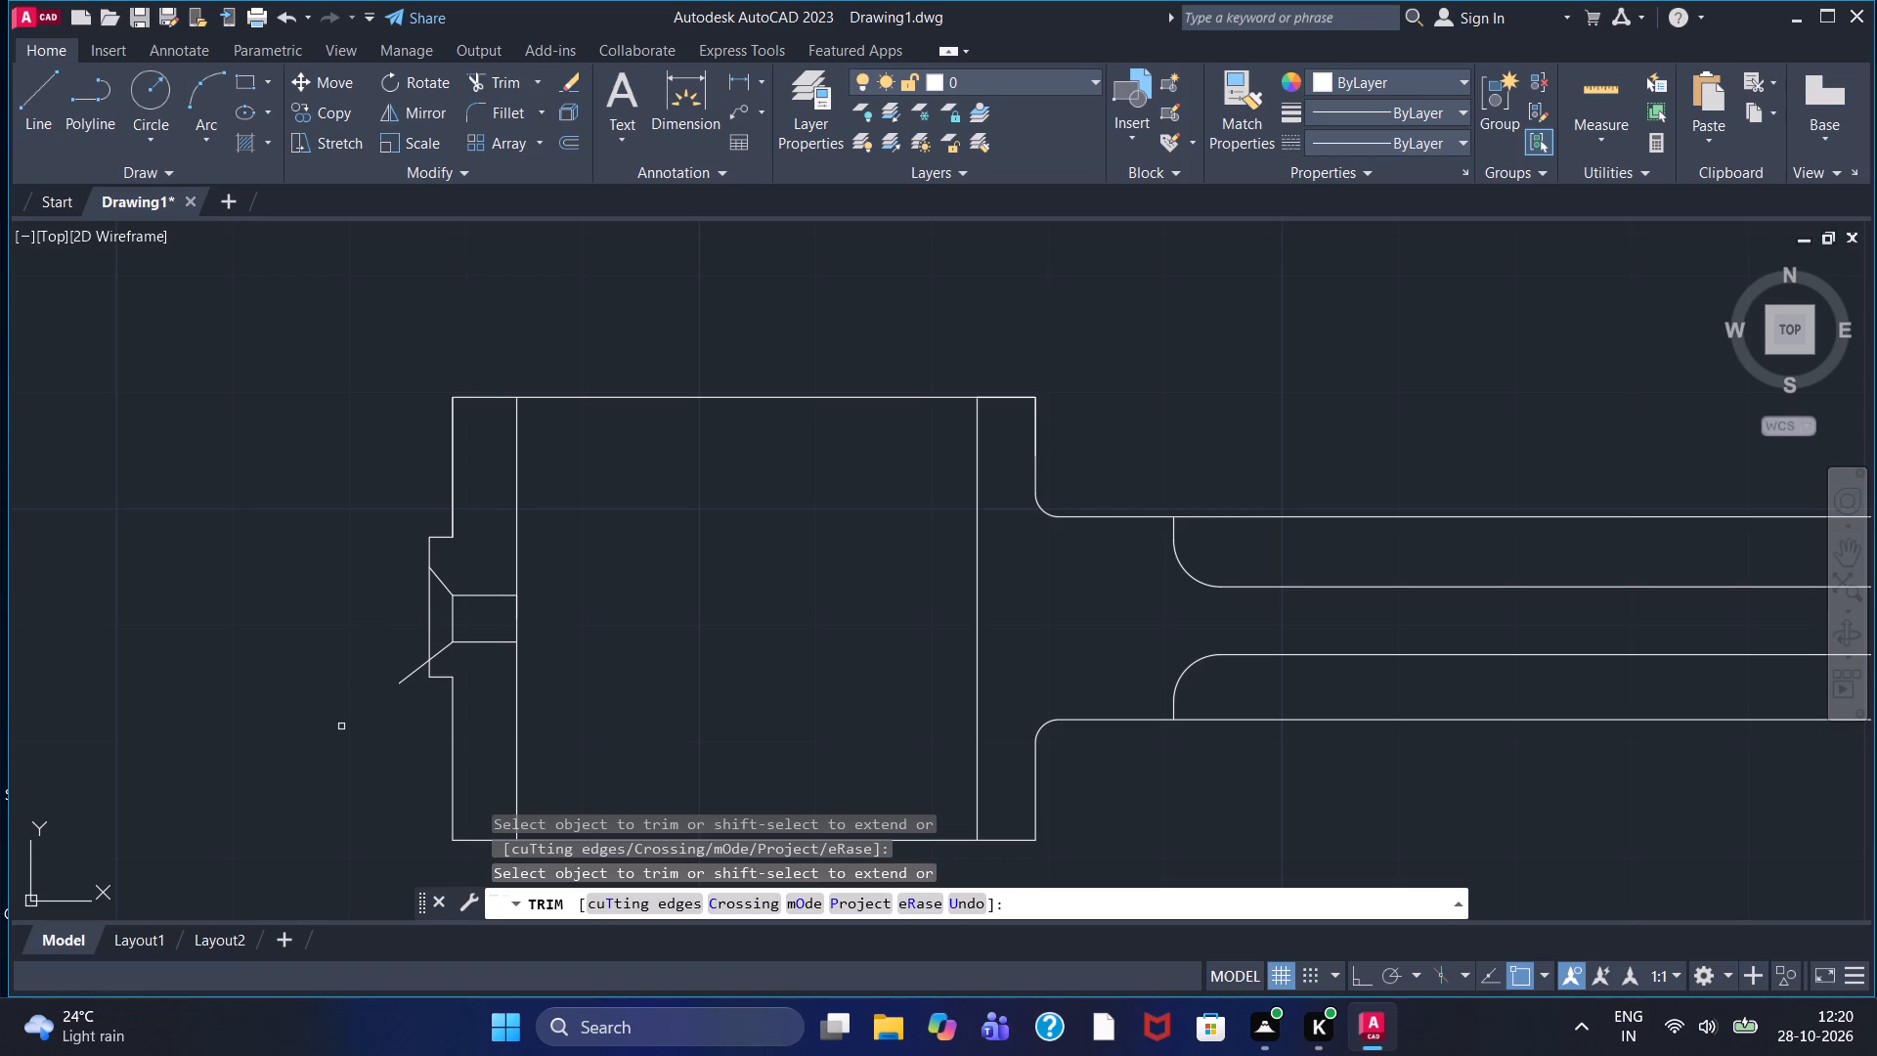
{"action": "left_click", "coordinate": [414, 672]}
With ortho on, draw a 10-unit horizontal line inward from the midpoint of the right block's outer vertical edge.
{"action": "scroll", "coordinate": [414, 671], "scroll_direction": "down", "scroll_amount": 1}
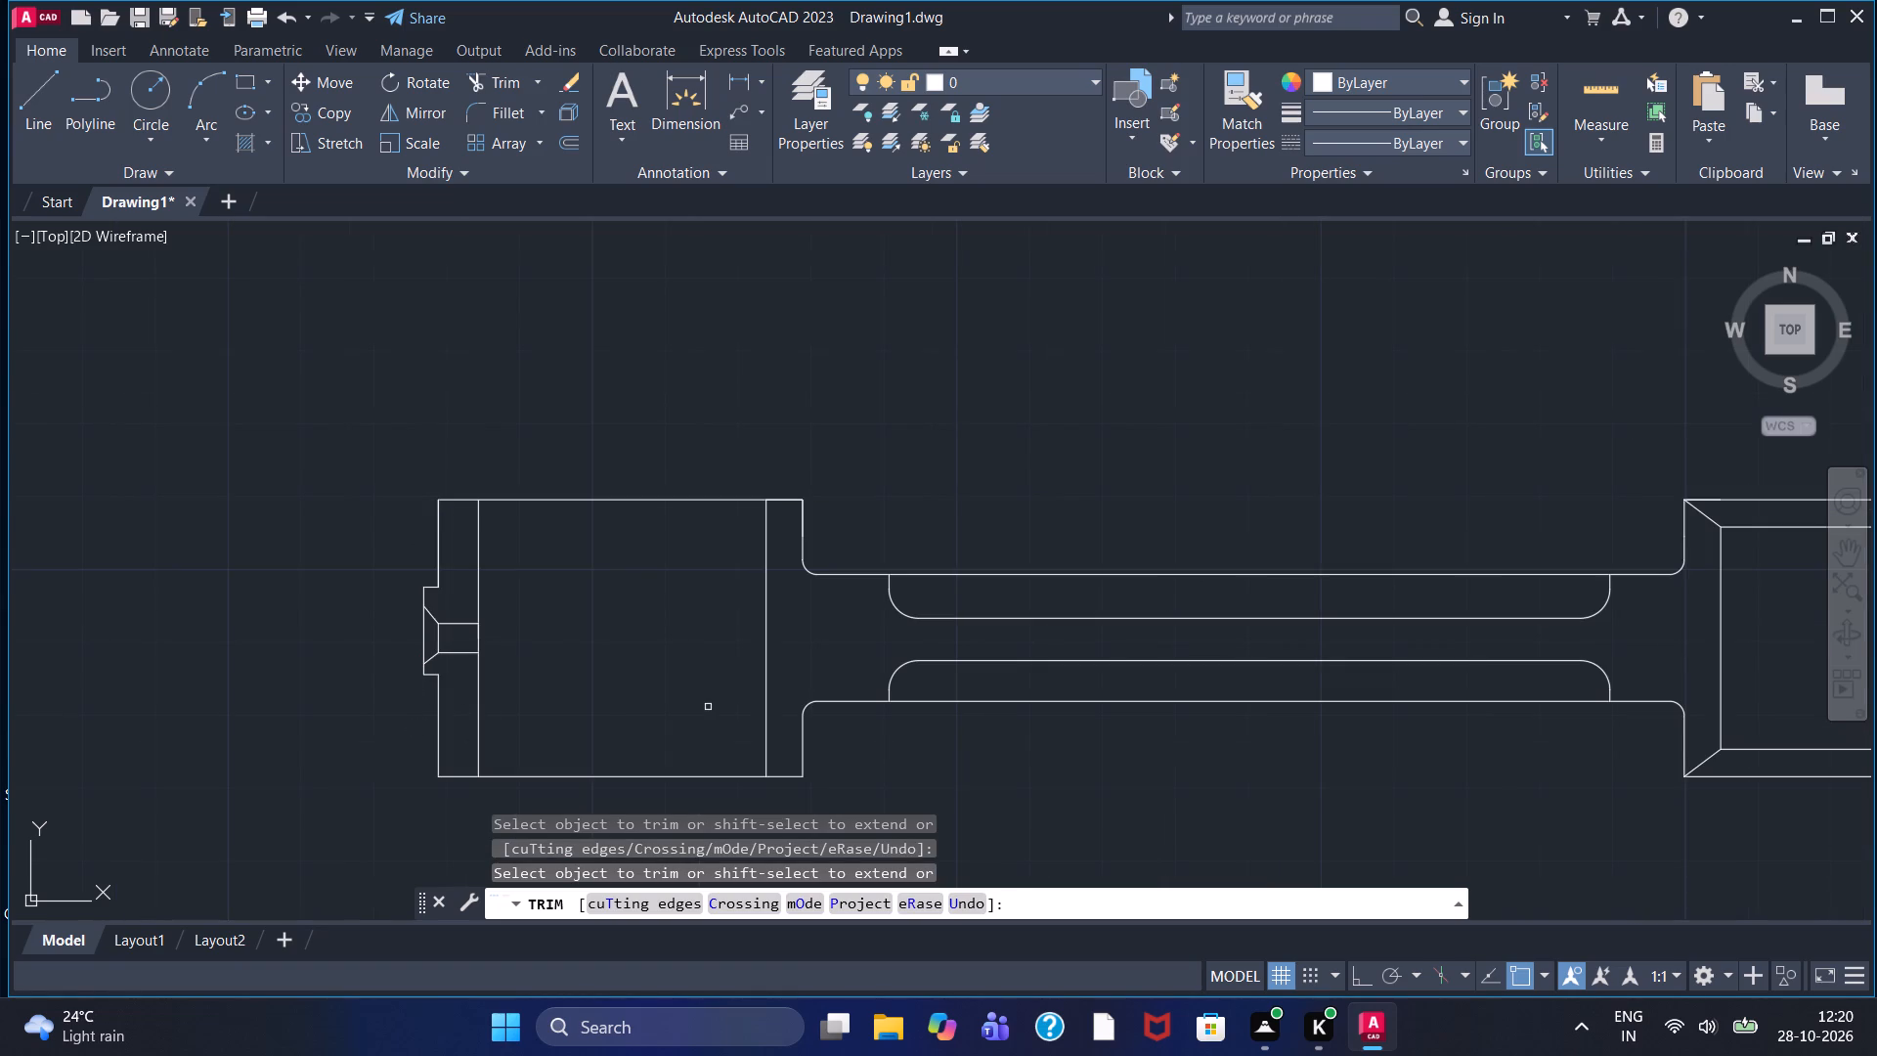
{"action": "scroll", "coordinate": [1517, 771], "scroll_direction": "down", "scroll_amount": 1}
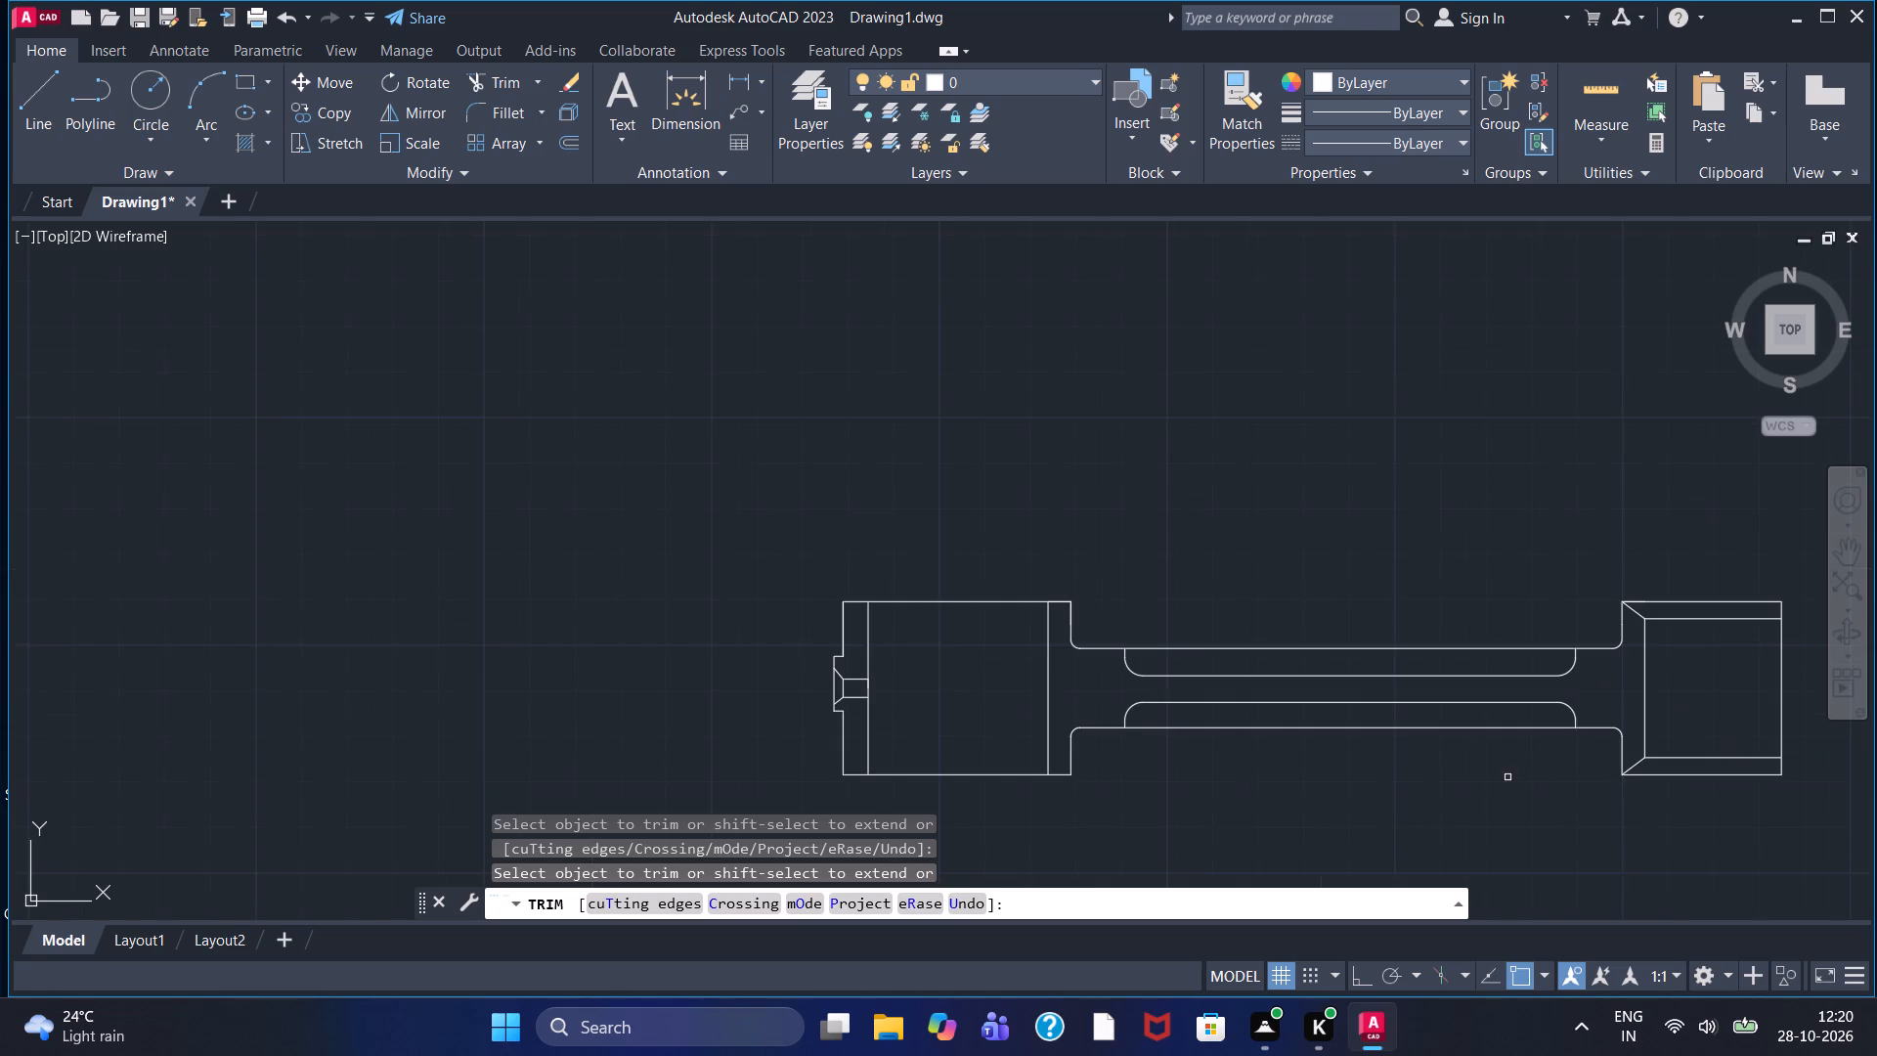
{"action": "middle_click_drag", "start_coordinate": [1503, 778], "coordinate": [1181, 738]}
{"action": "left_click", "coordinate": [41, 85]}
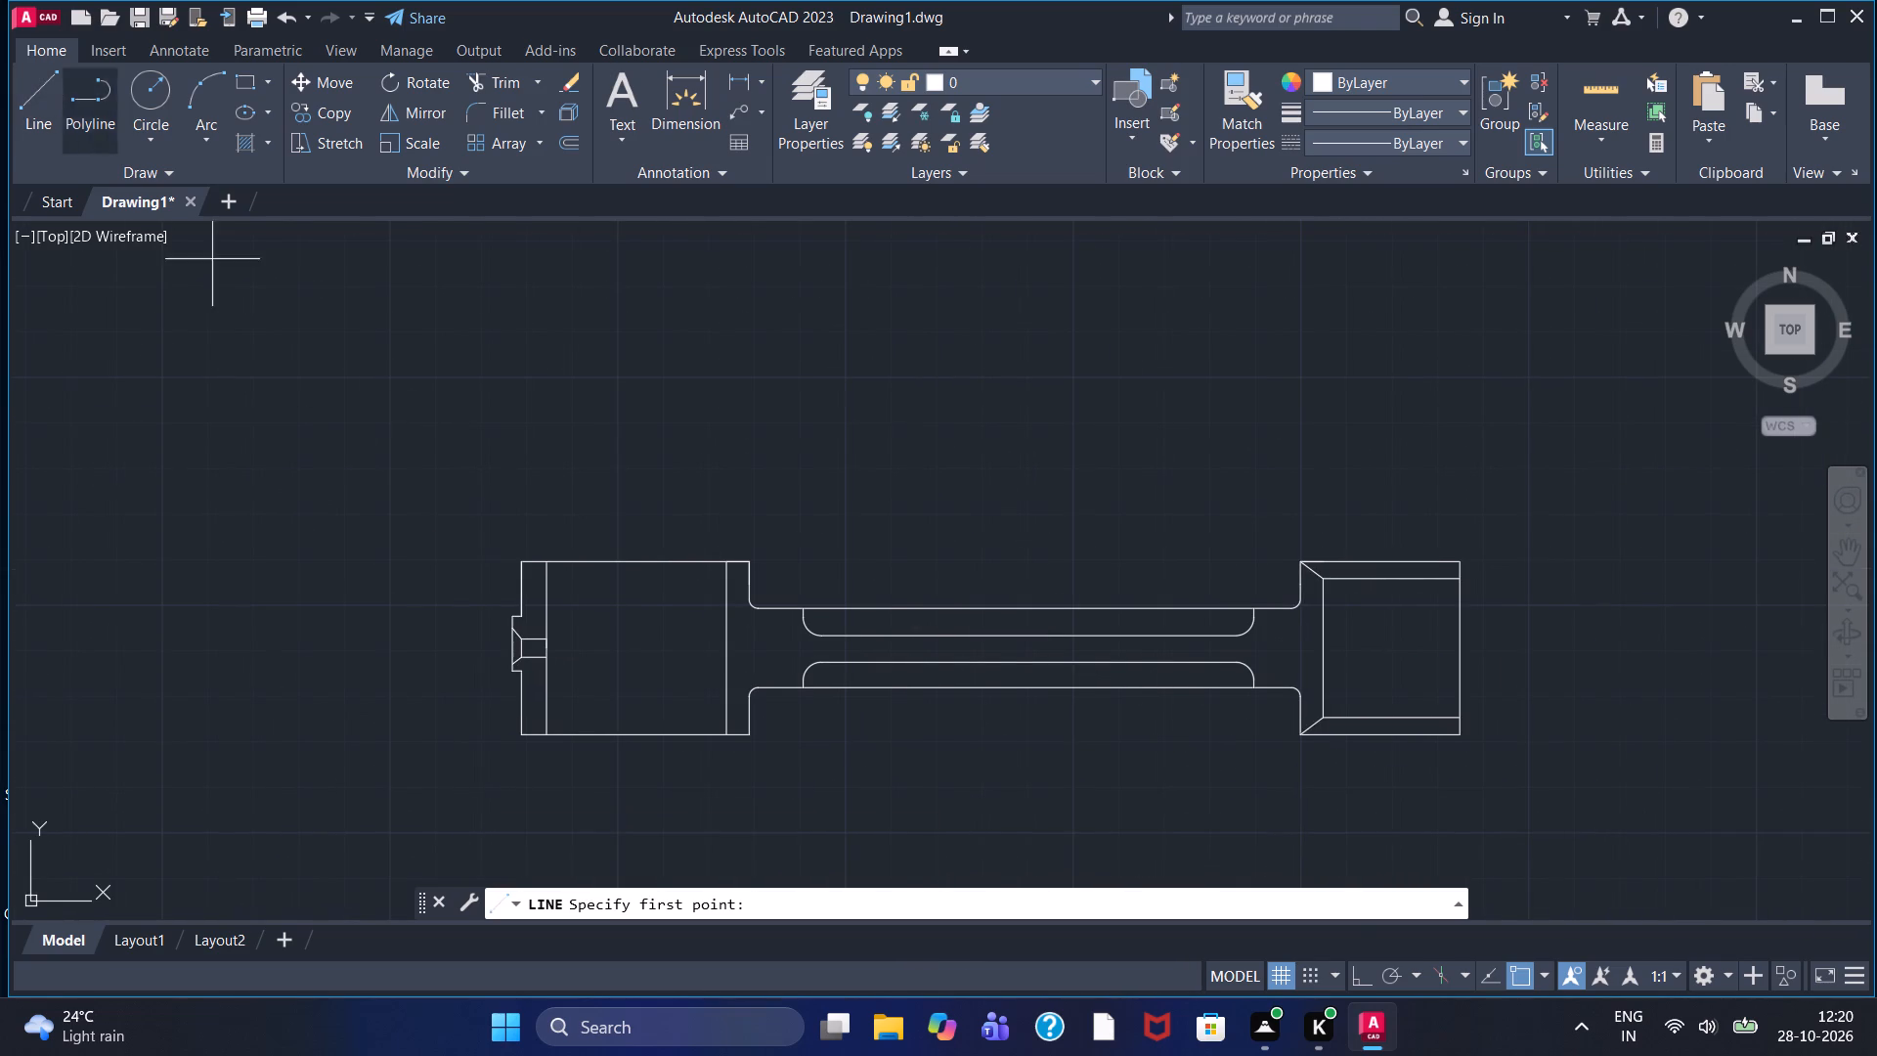
{"action": "left_click", "coordinate": [1457, 649]}
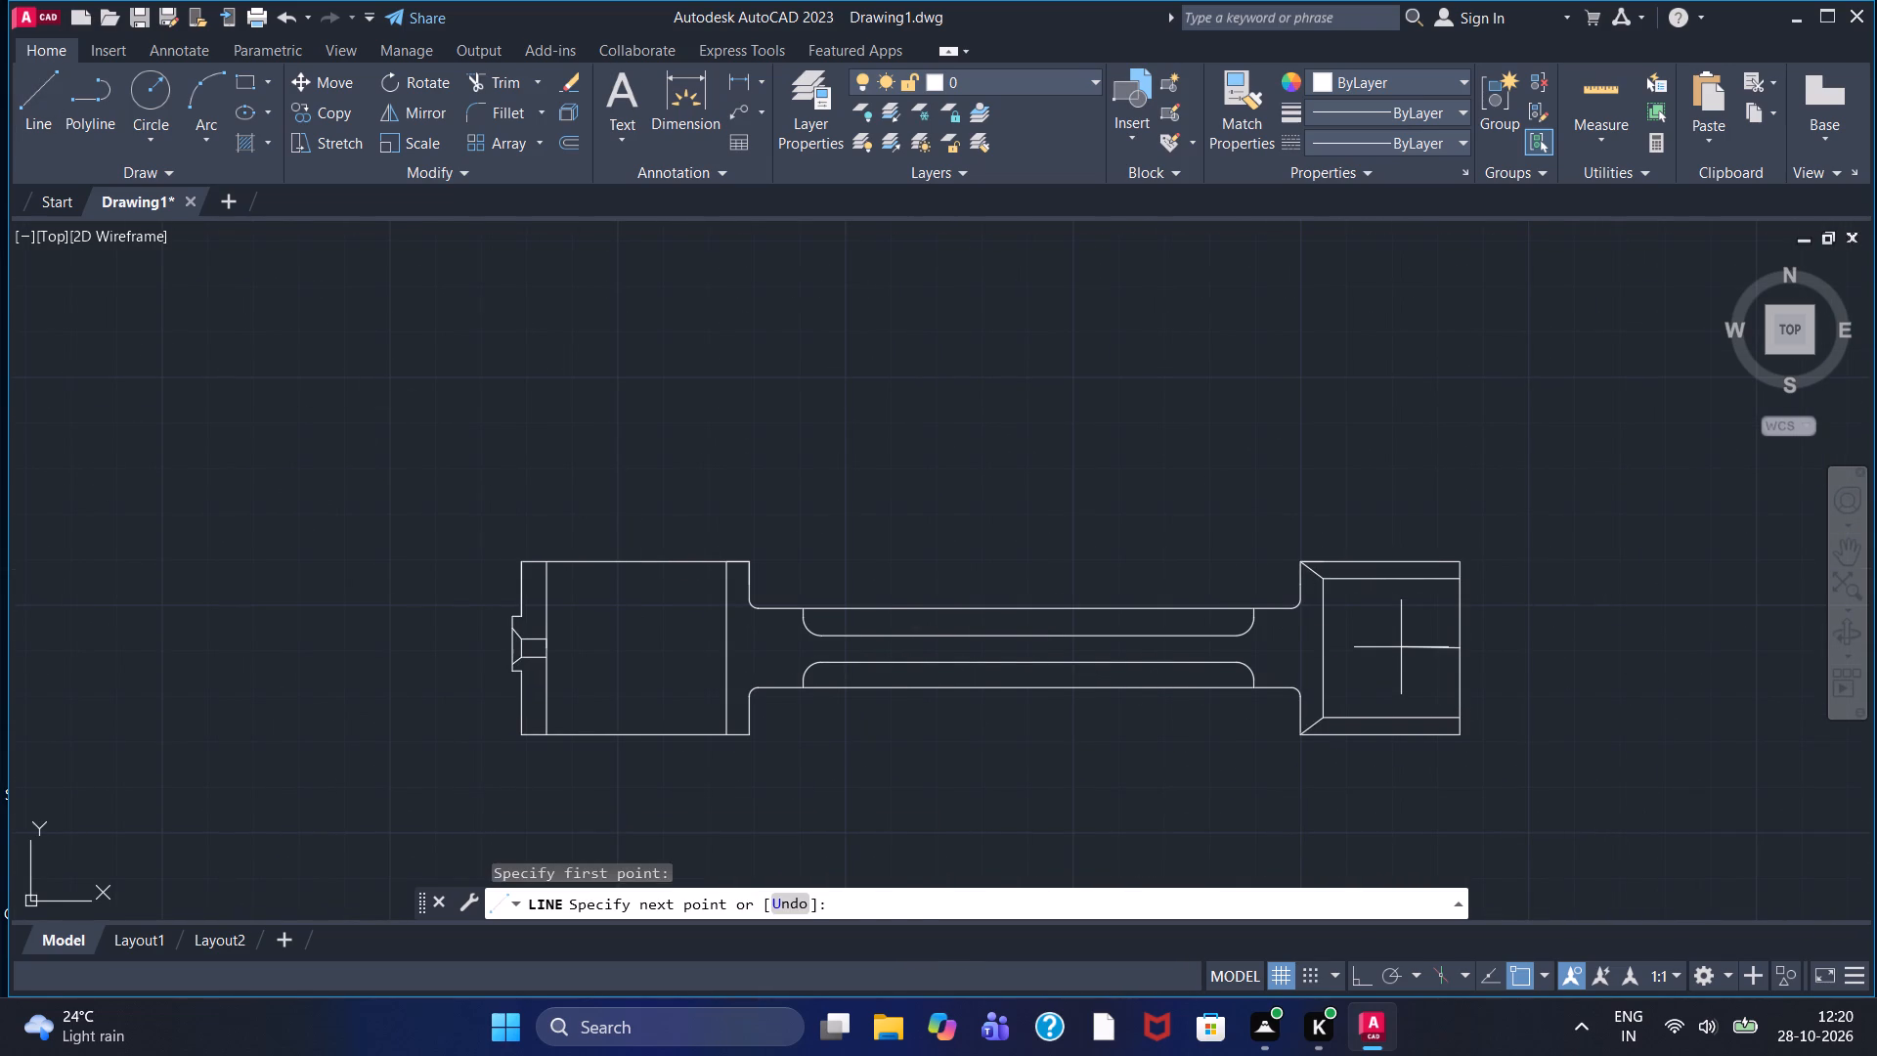
{"action": "key", "text": "F8"}
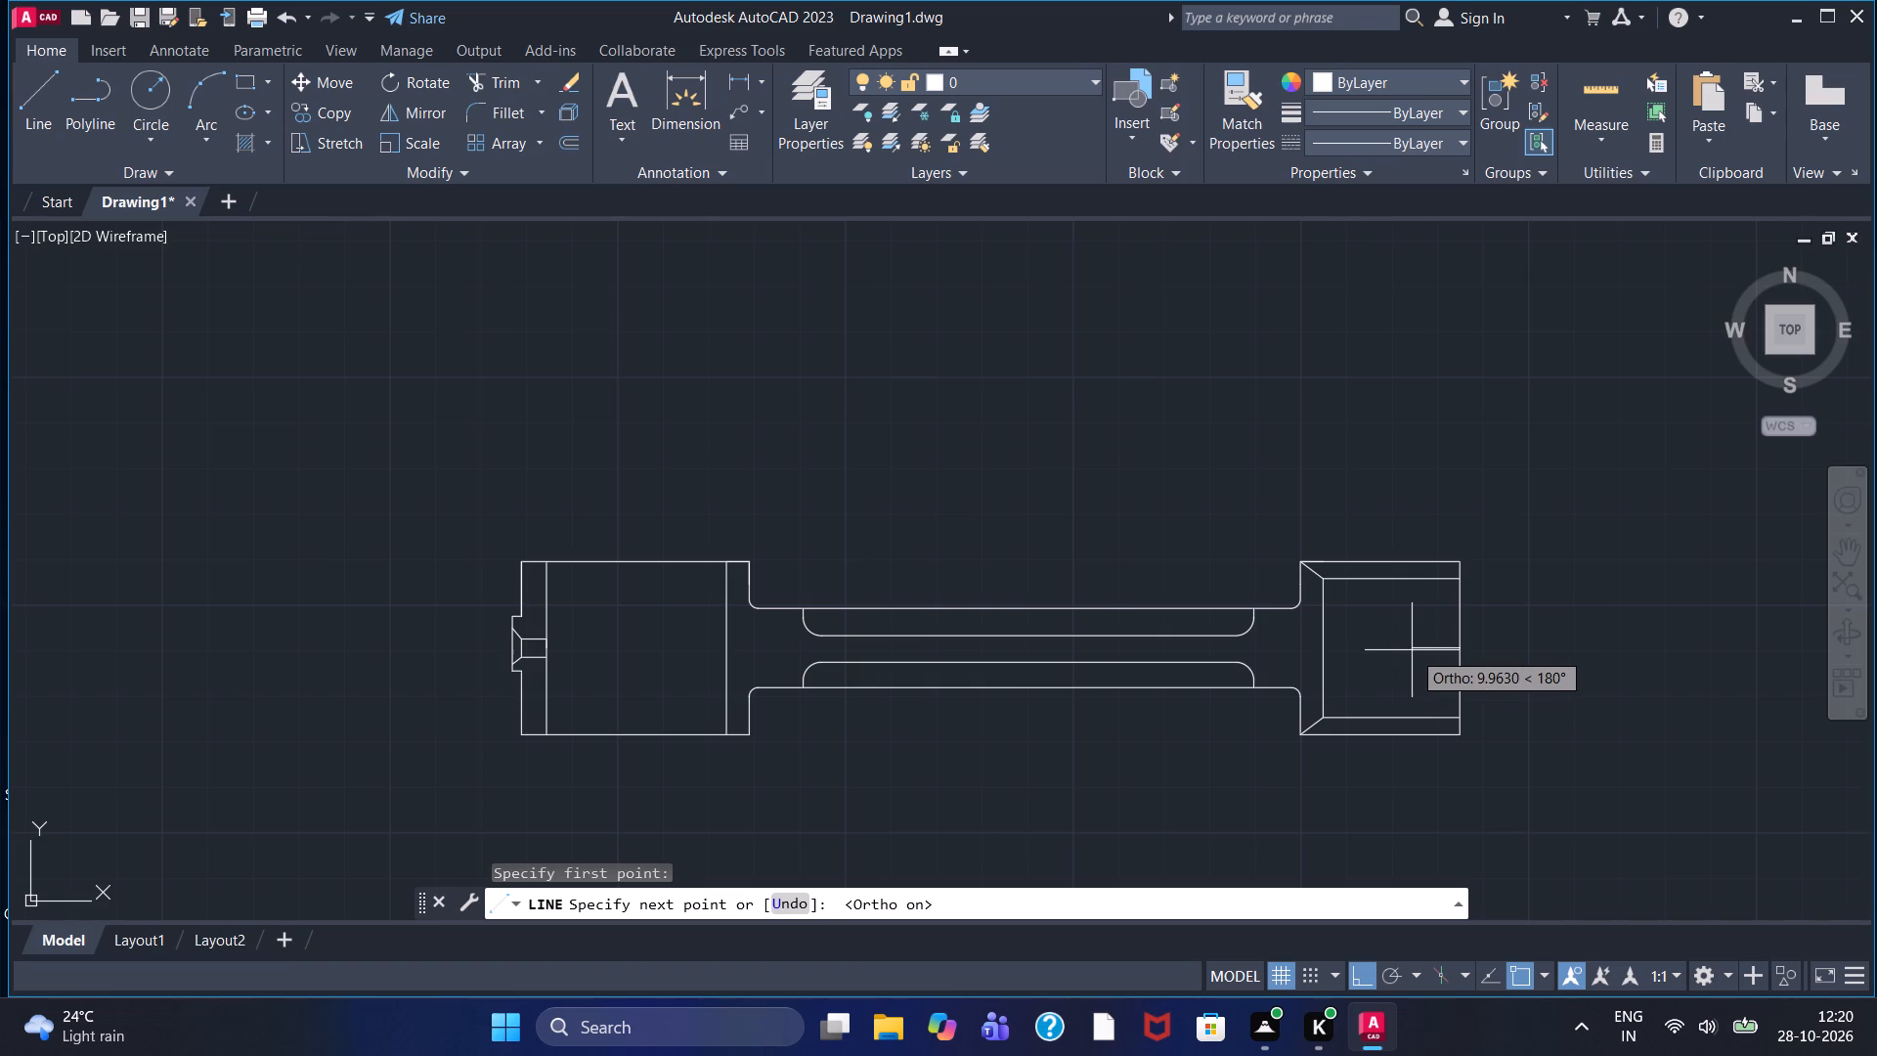
{"action": "type", "text": "10"}
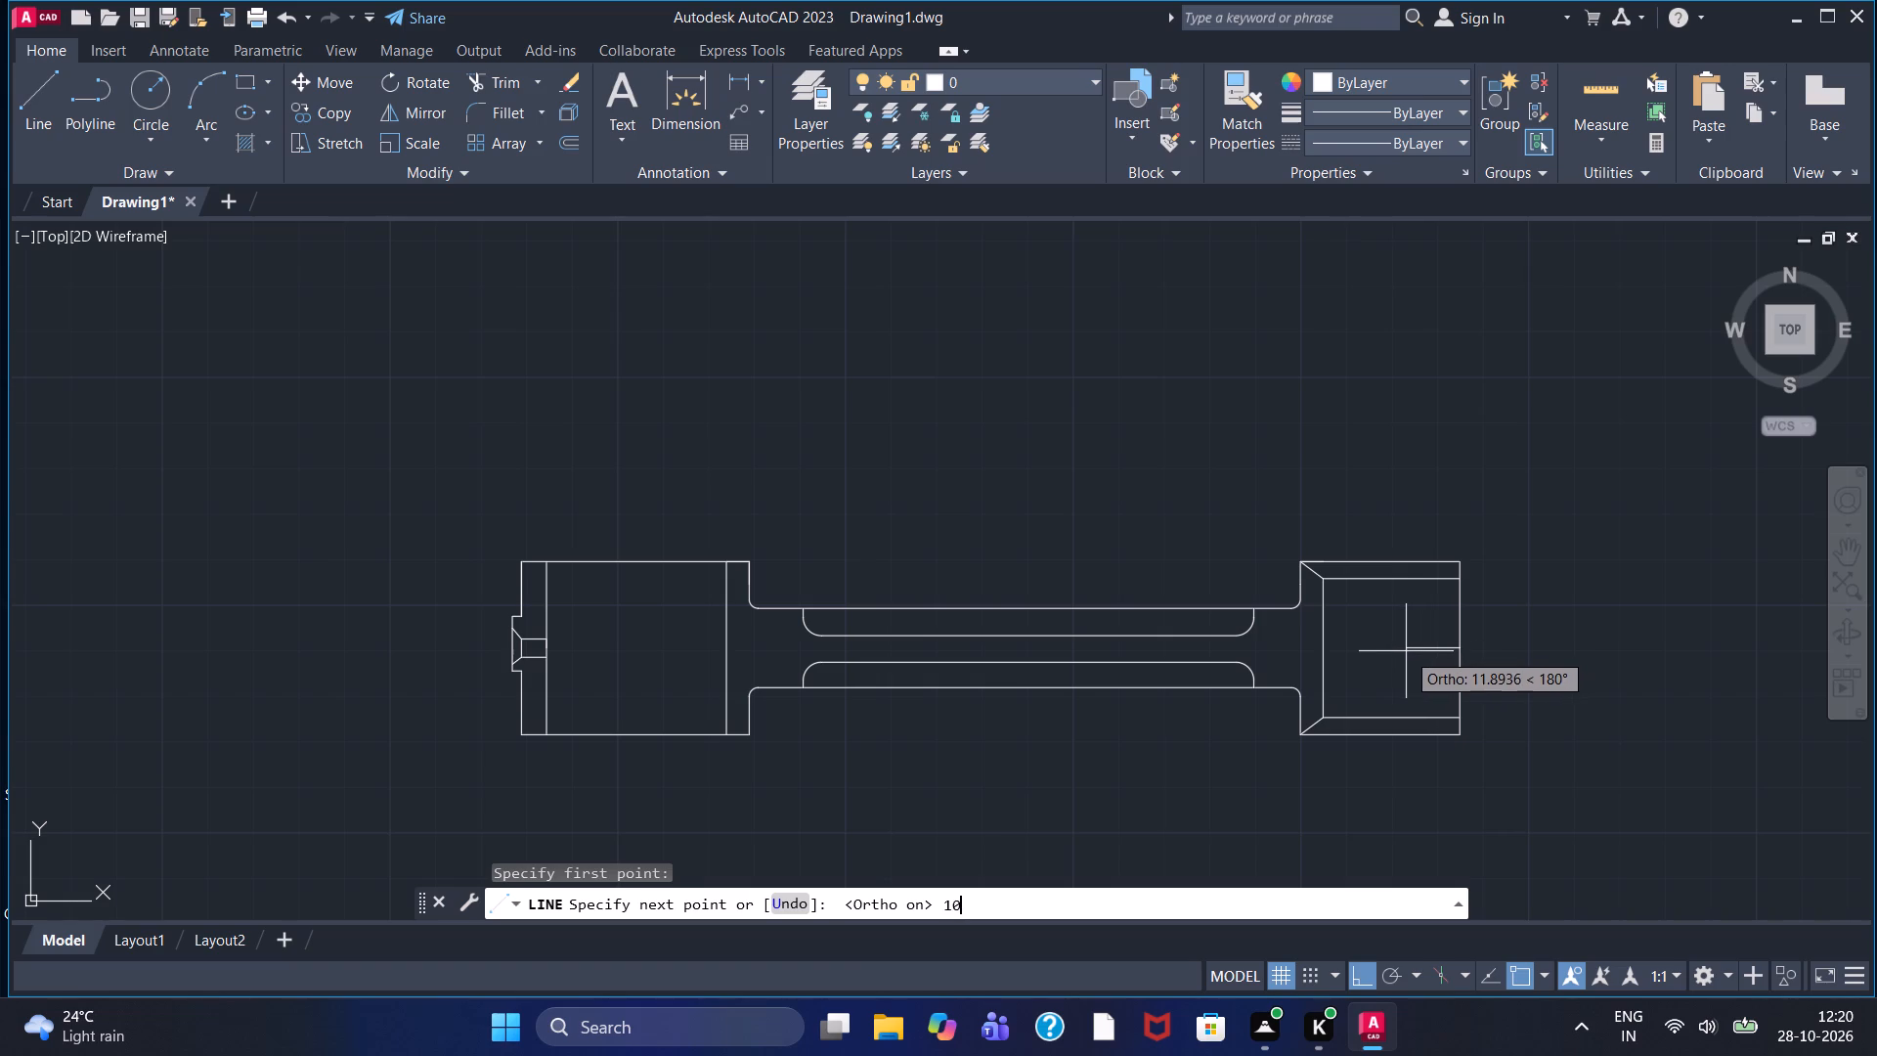
{"action": "key", "text": "Return"}
{"action": "key", "text": "Escape"}
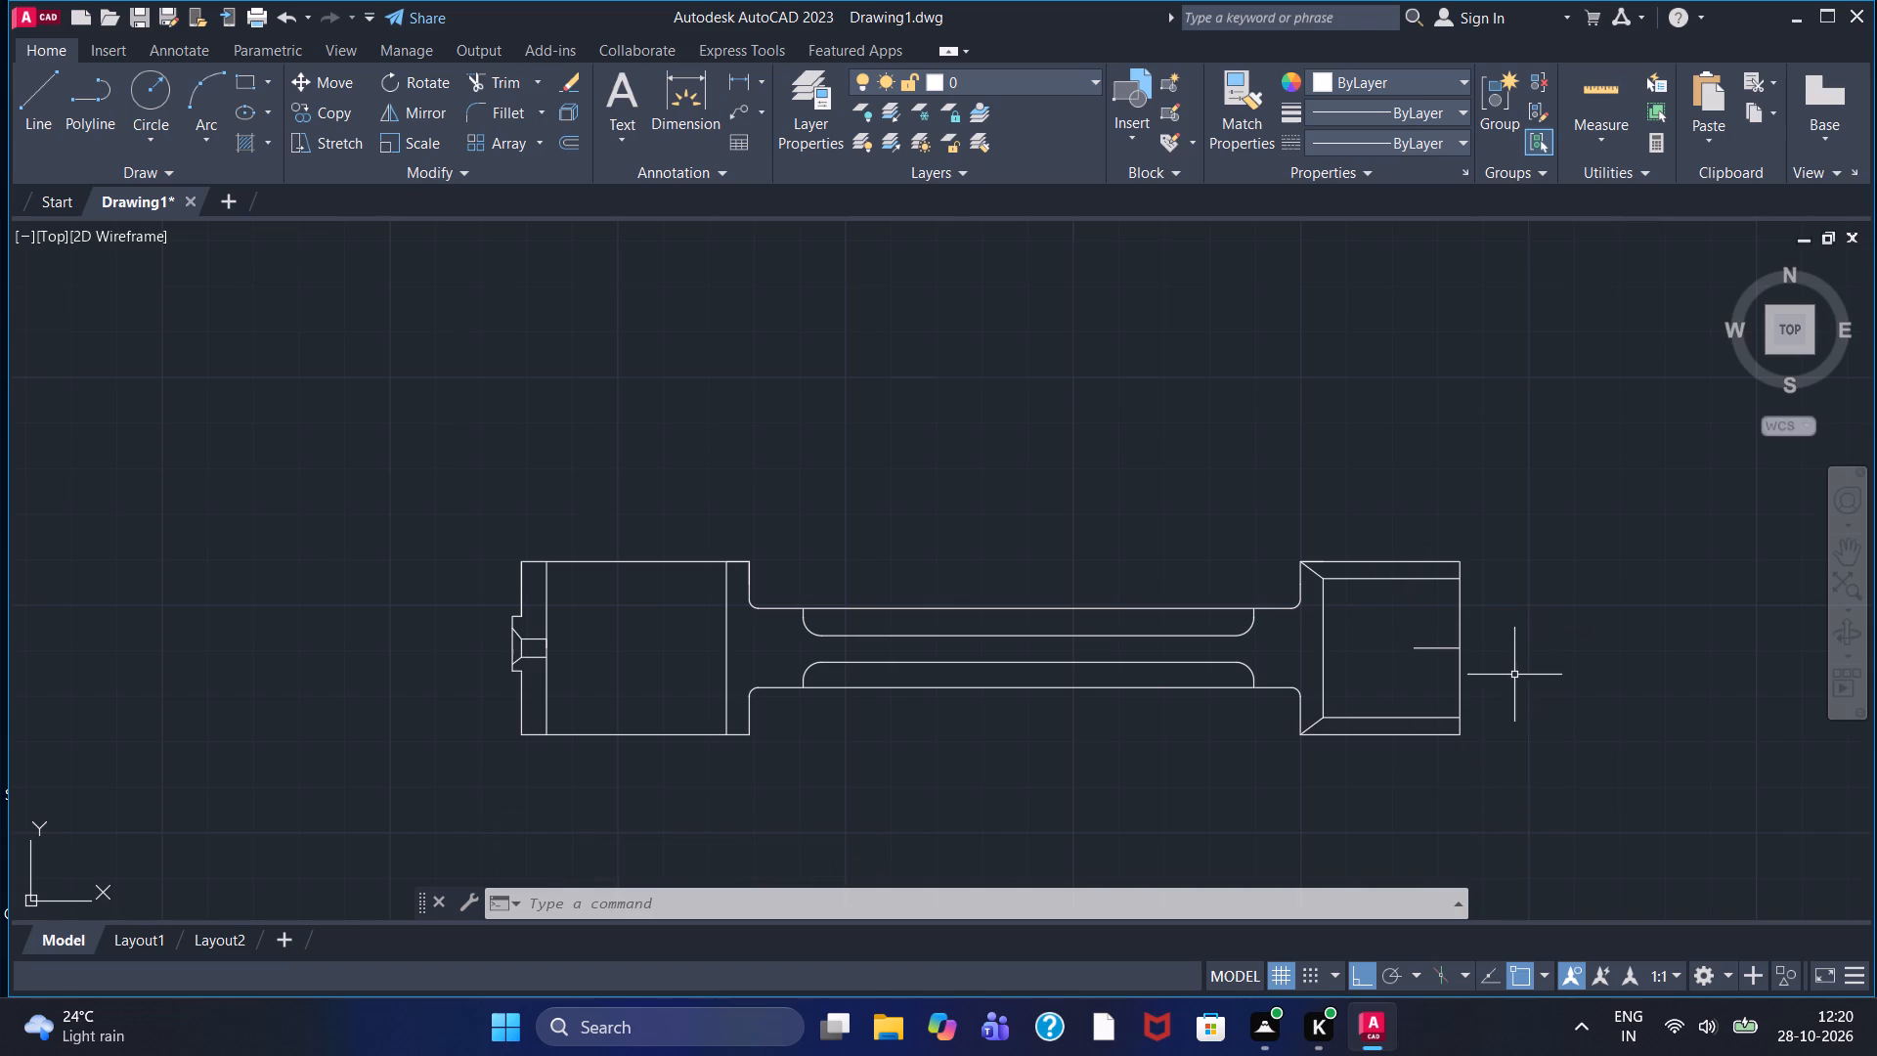
From the same midpoint on the right block's outer edge, draw lines 5 units up, 10 units down, and 5 units horizontally inward.
{"action": "left_click", "coordinate": [39, 117]}
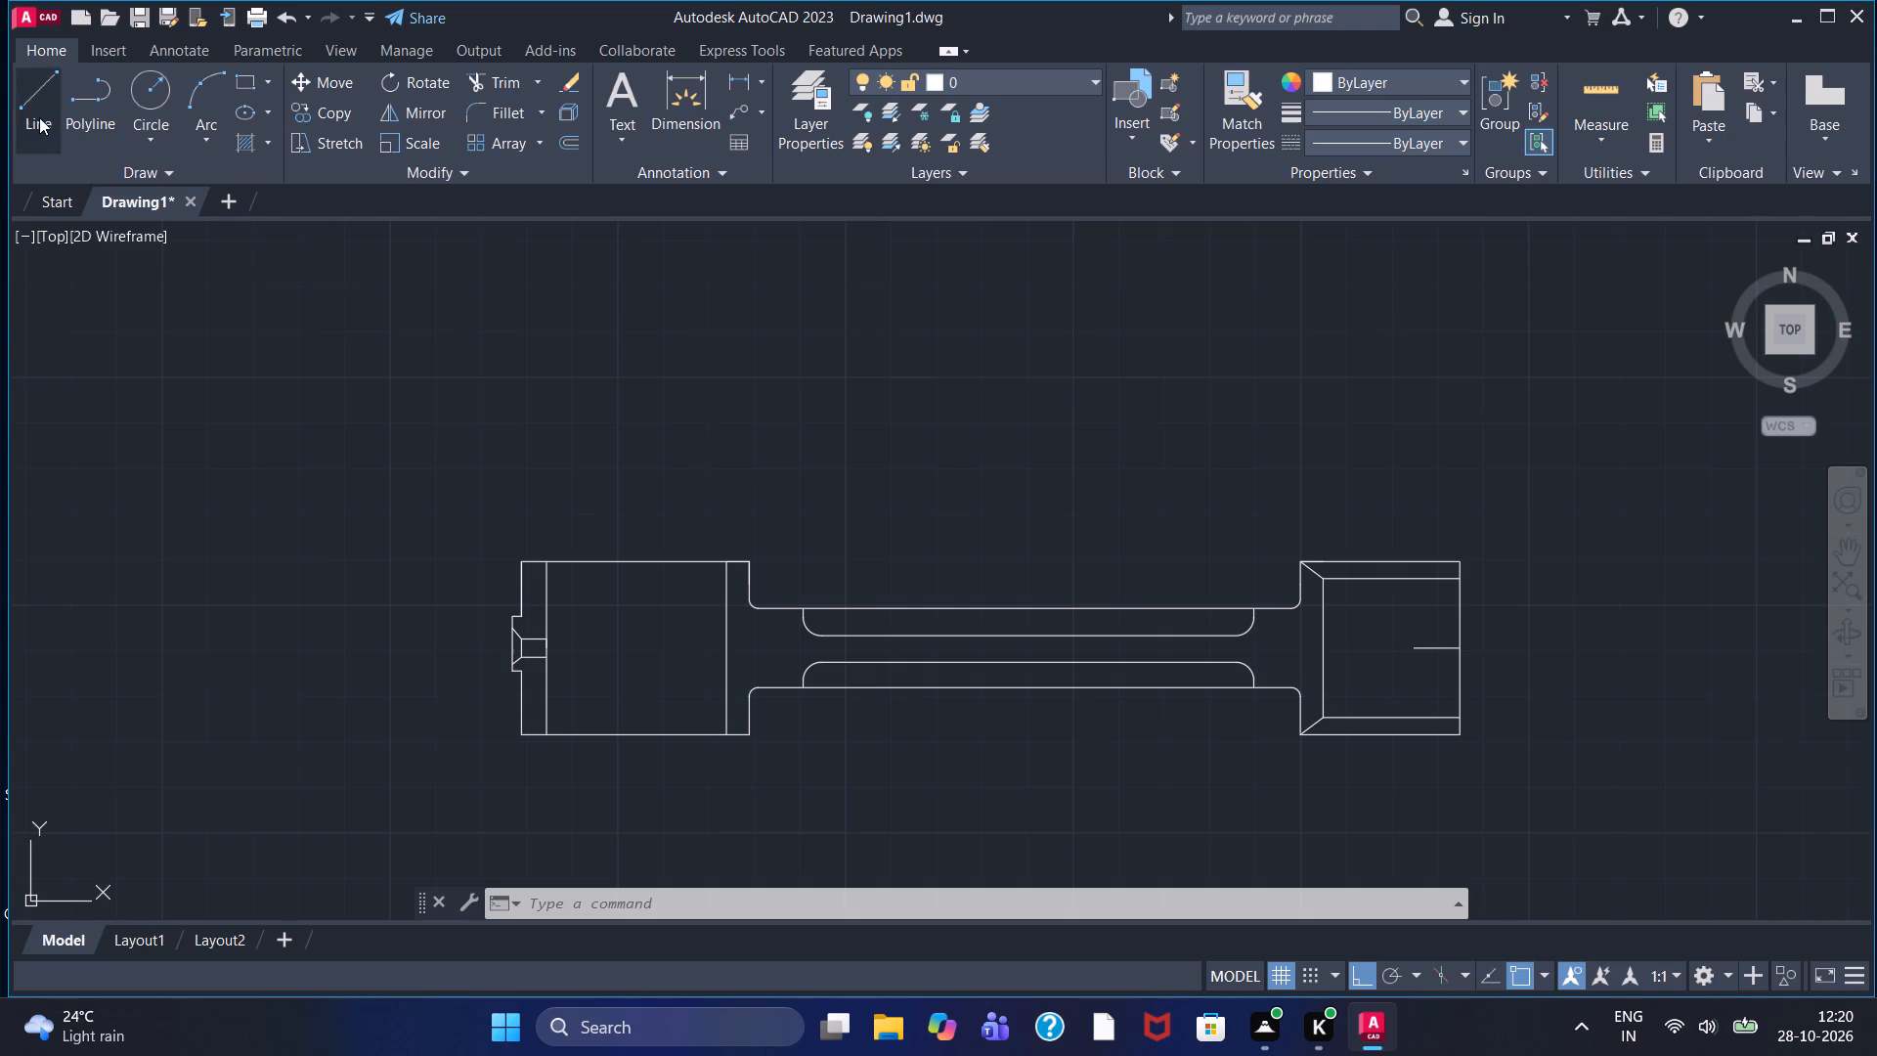
{"action": "left_click", "coordinate": [1462, 651]}
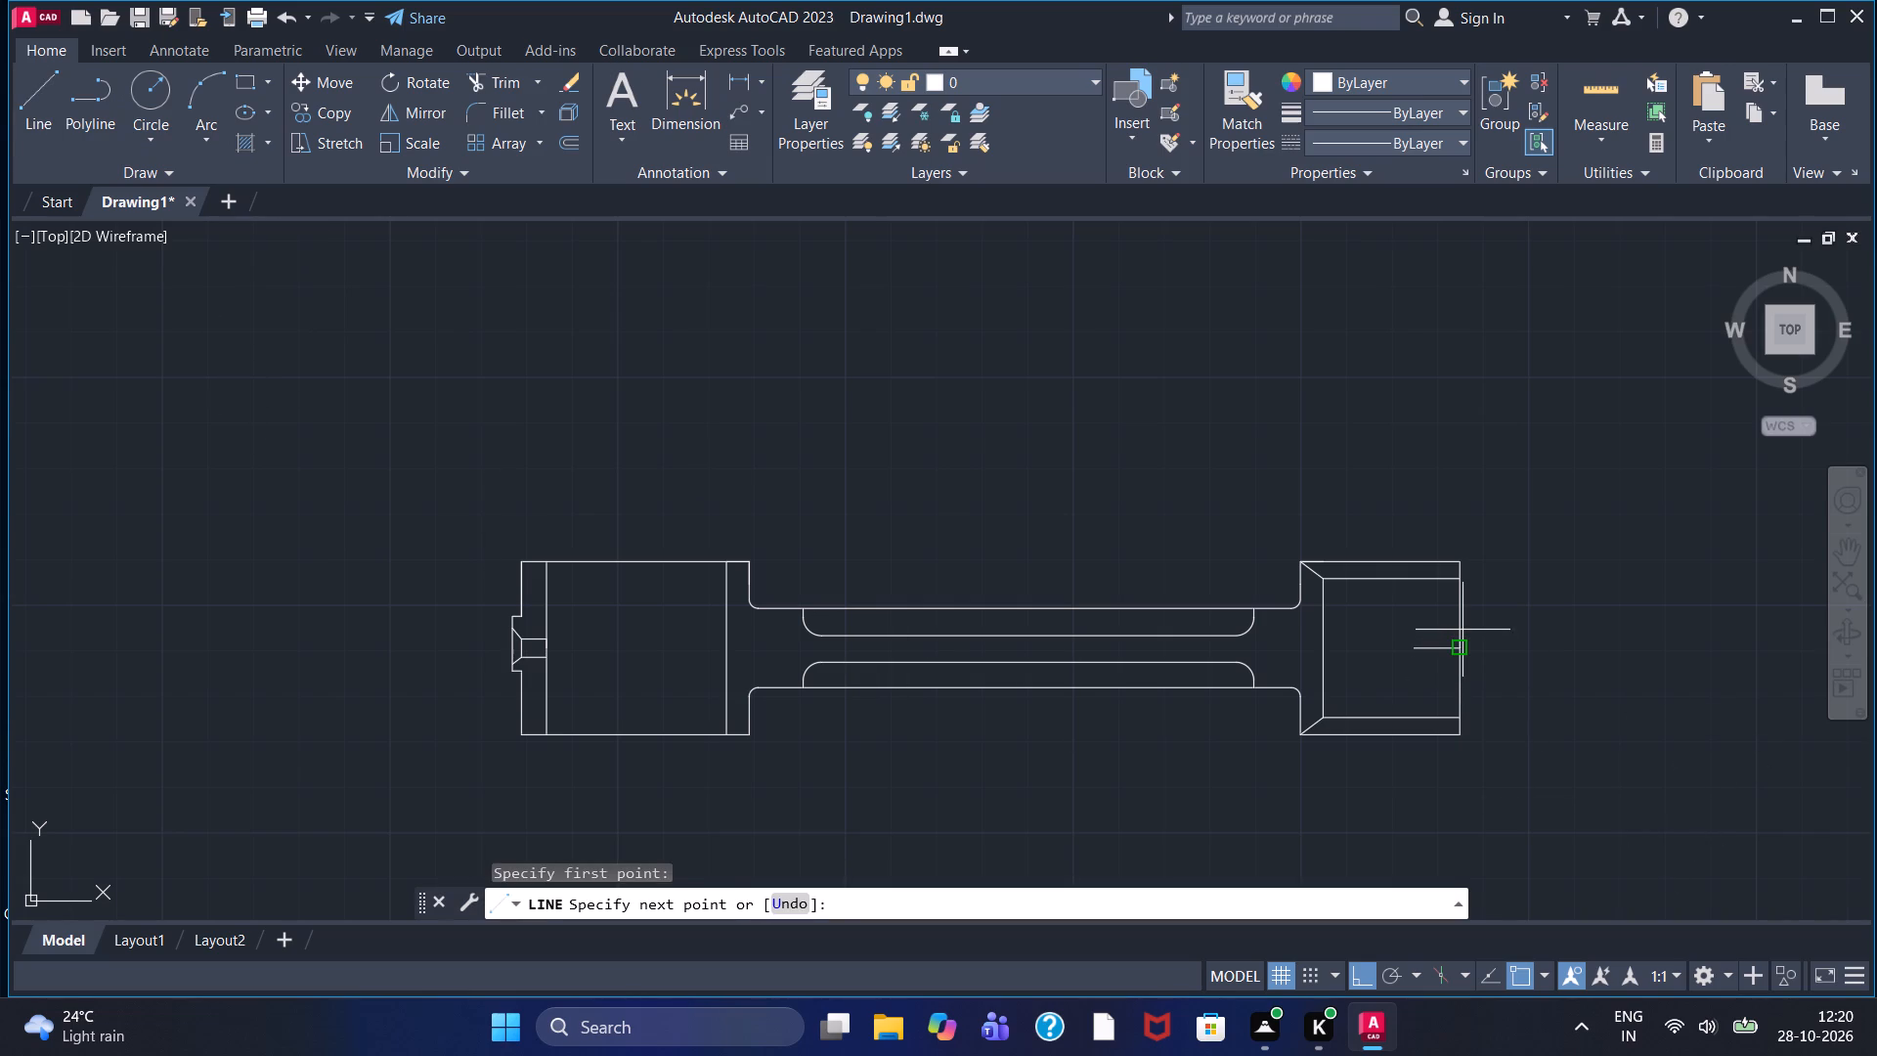
{"action": "key", "text": "5"}
{"action": "key", "text": "Return"}
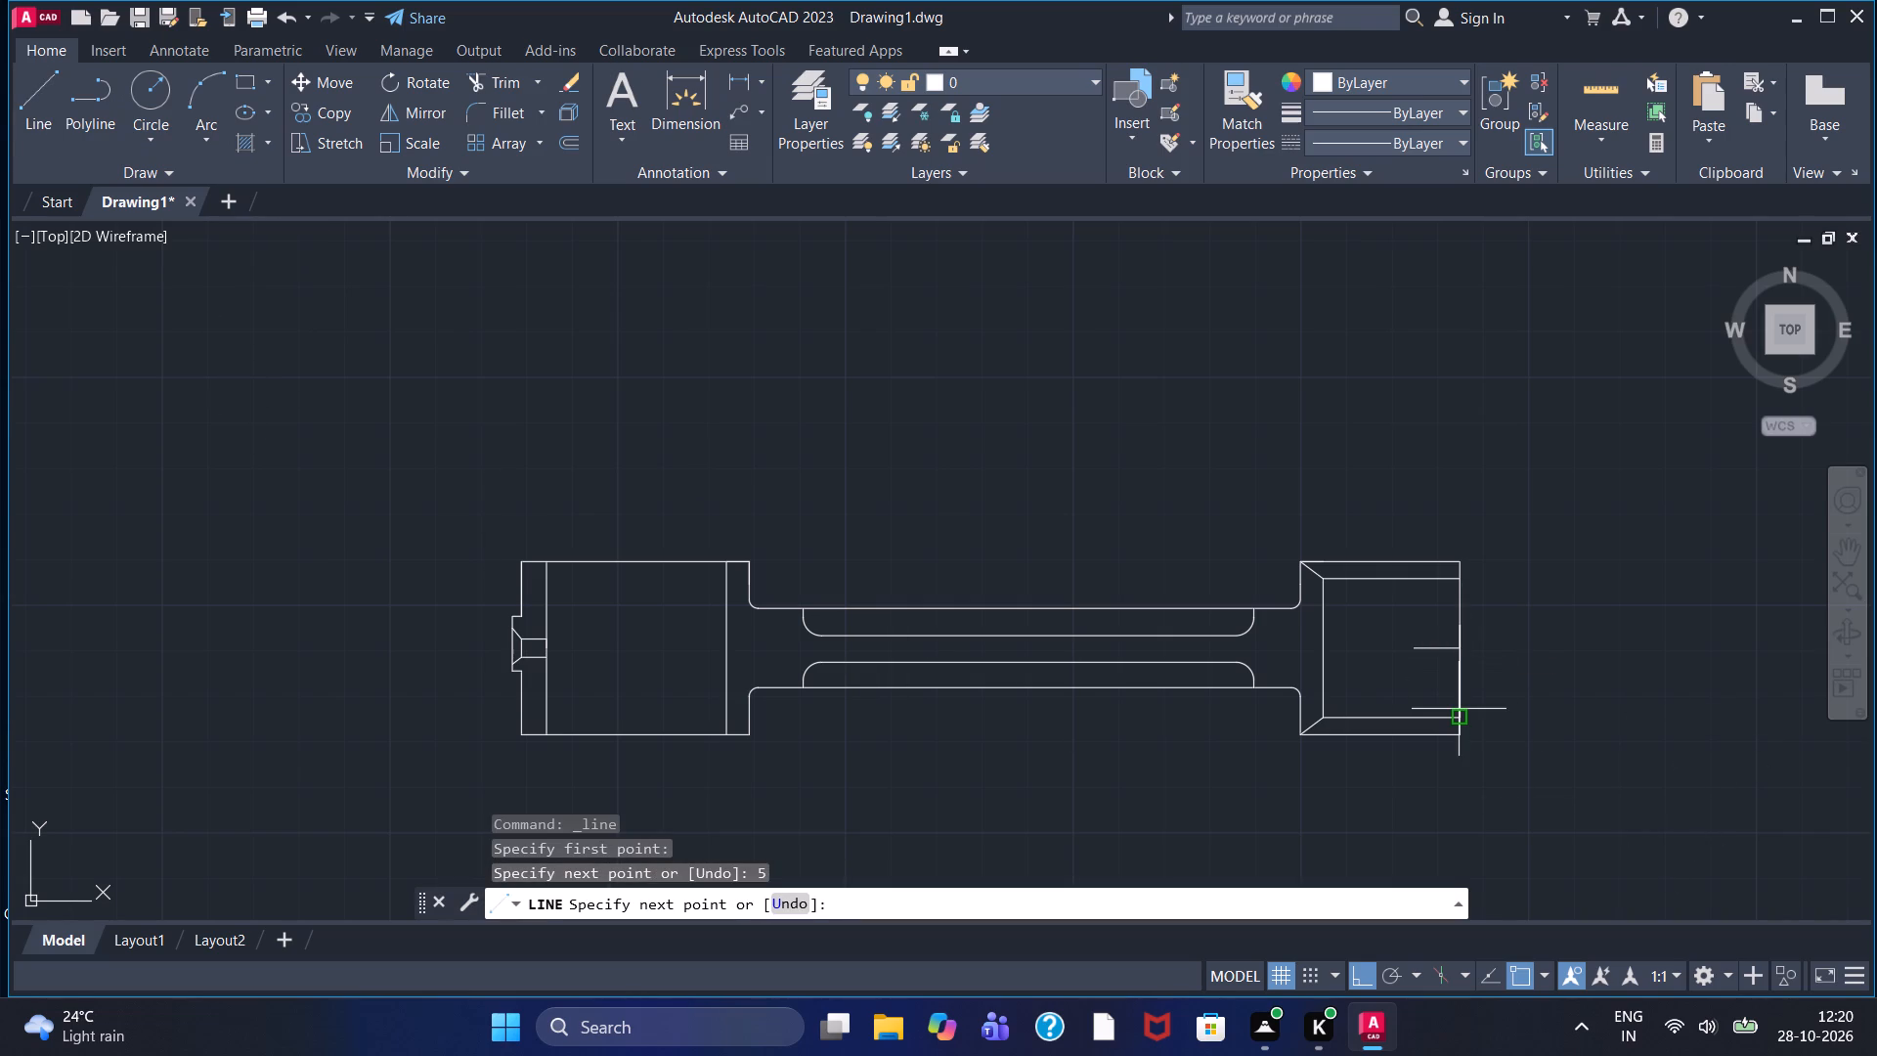
{"action": "type", "text": "10"}
{"action": "key", "text": "Return"}
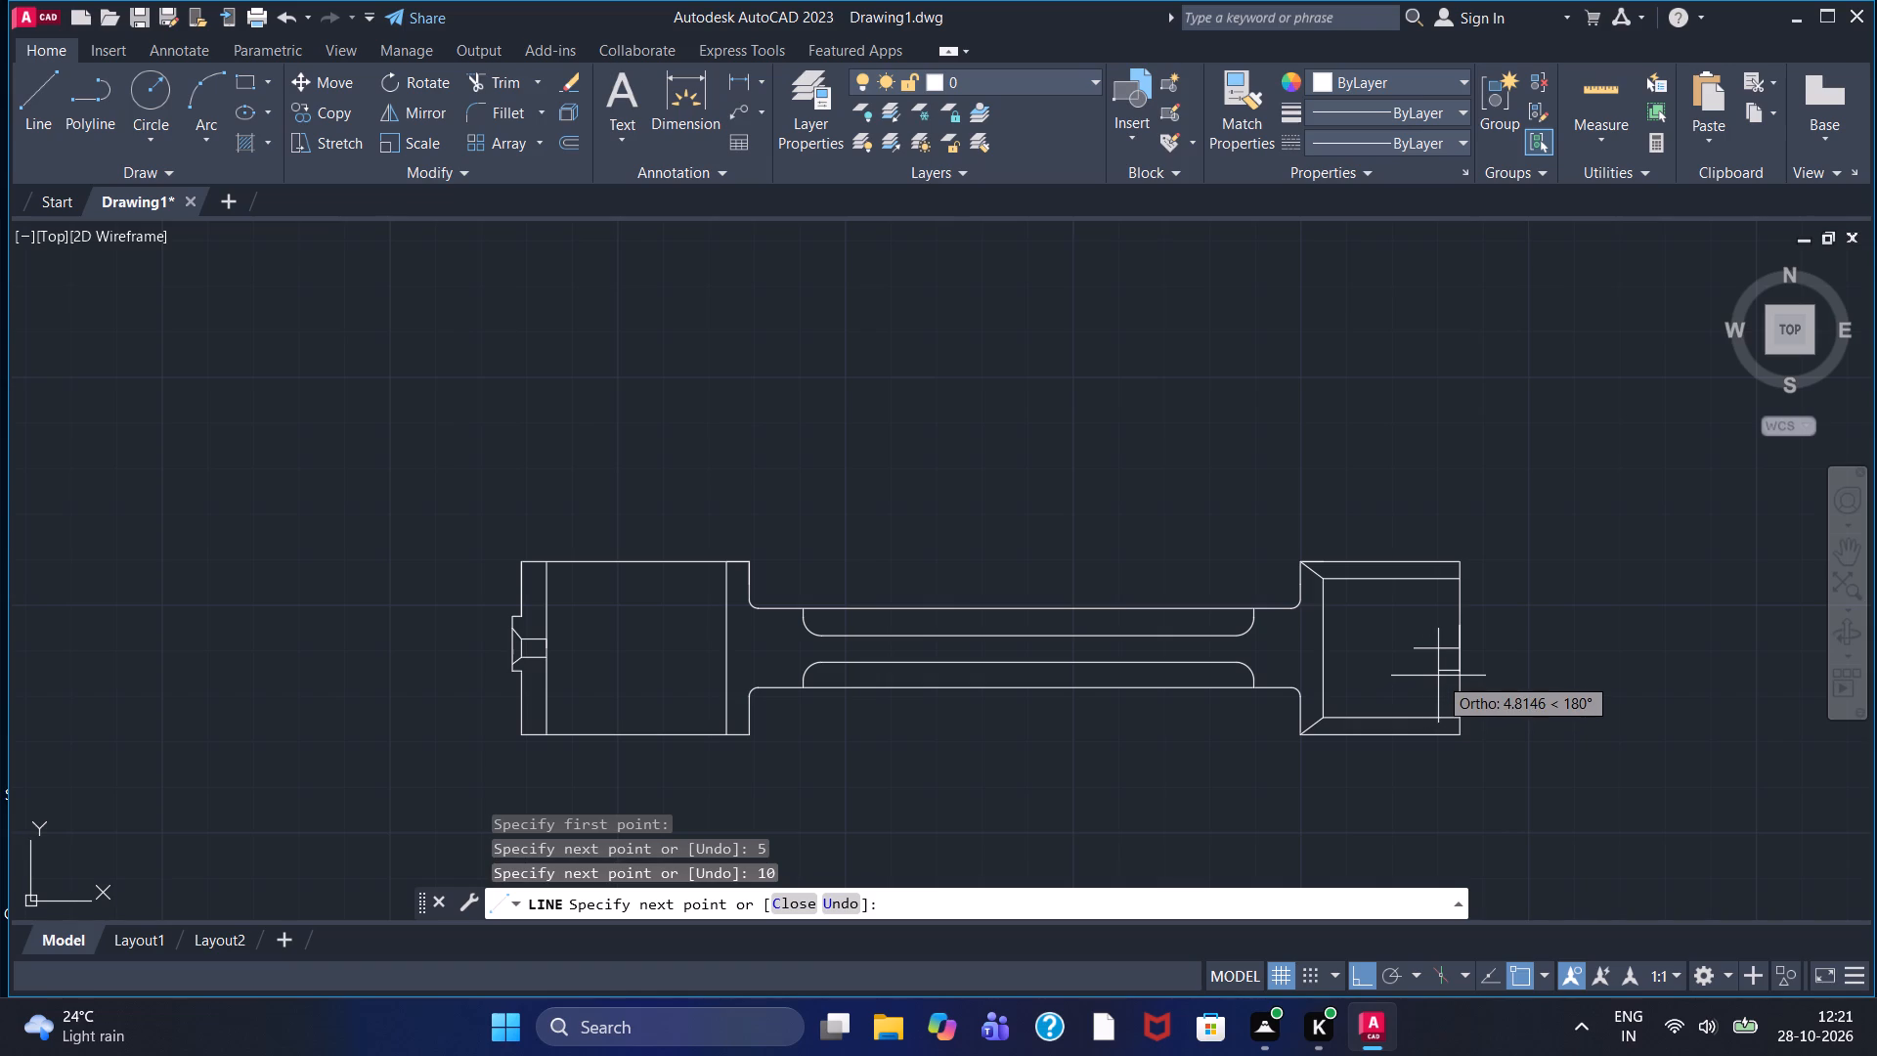
{"action": "key", "text": "5"}
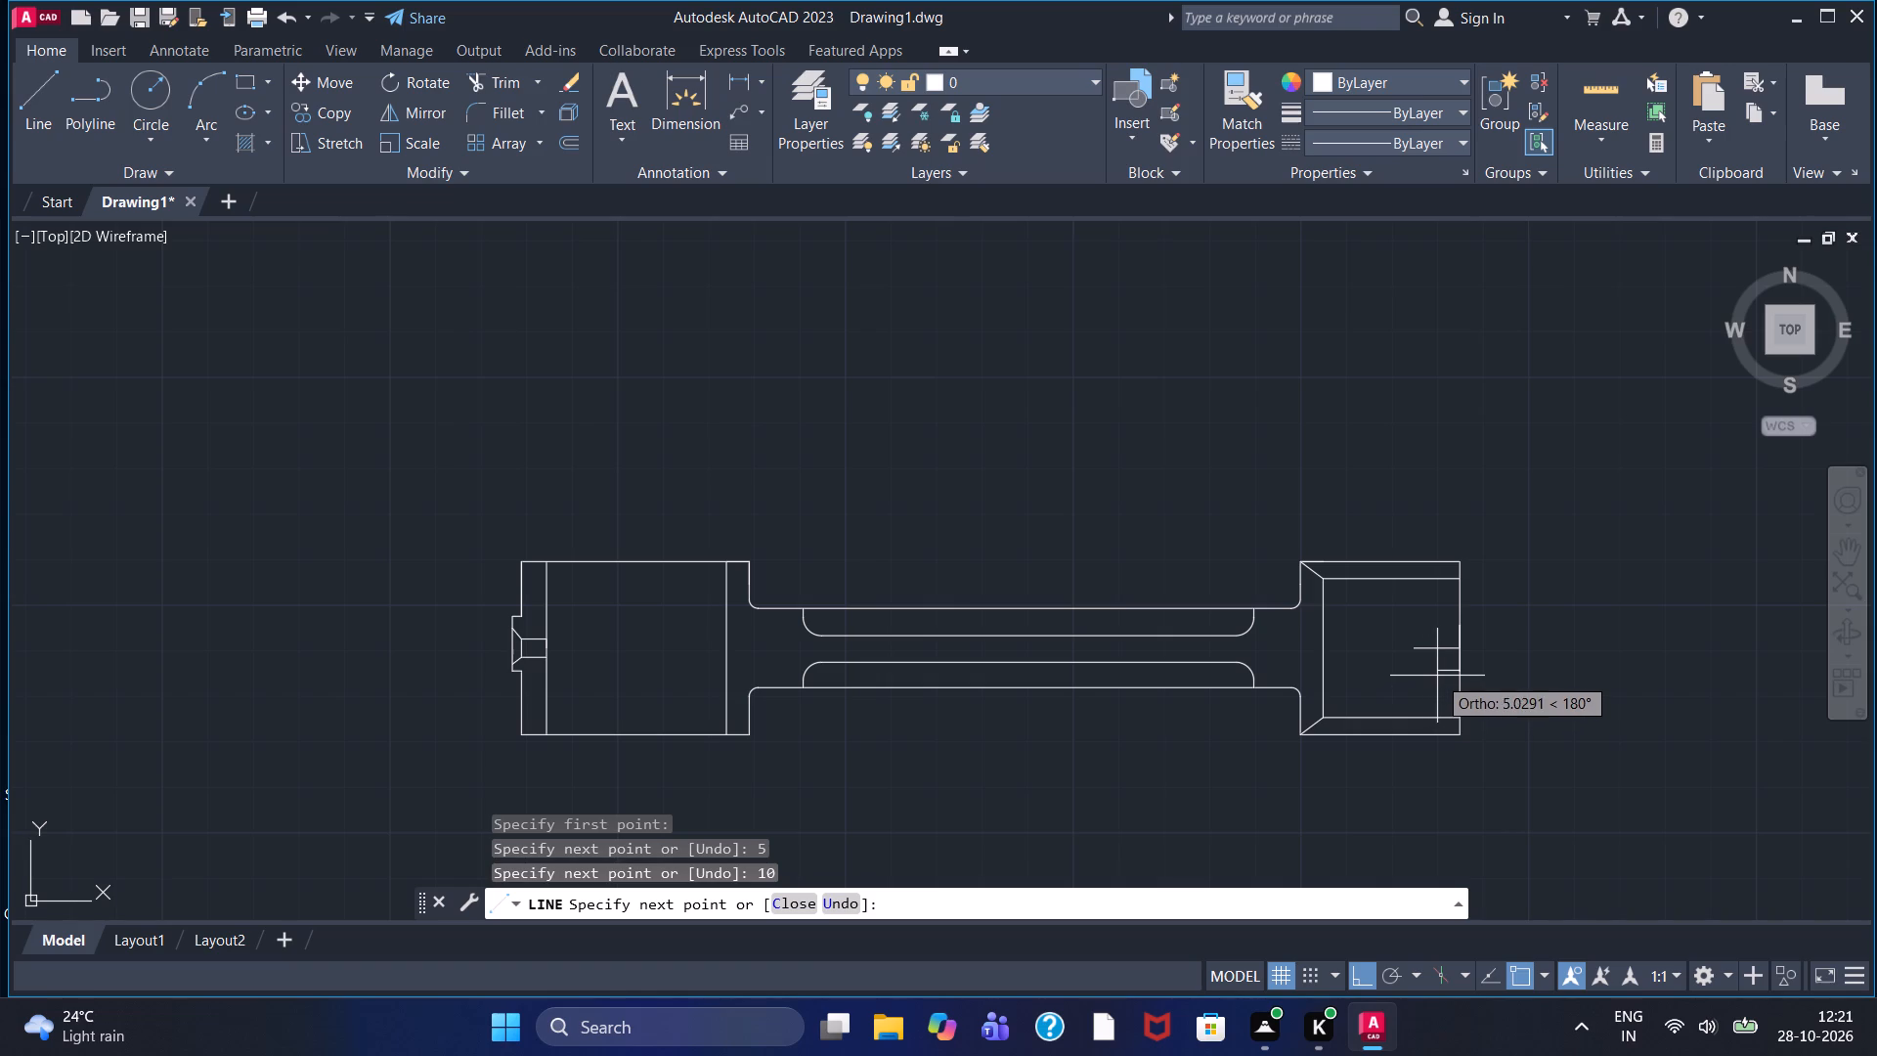
{"action": "key", "text": "Return"}
{"action": "right_click", "coordinate": [1431, 673]}
{"action": "left_click", "coordinate": [1465, 681]}
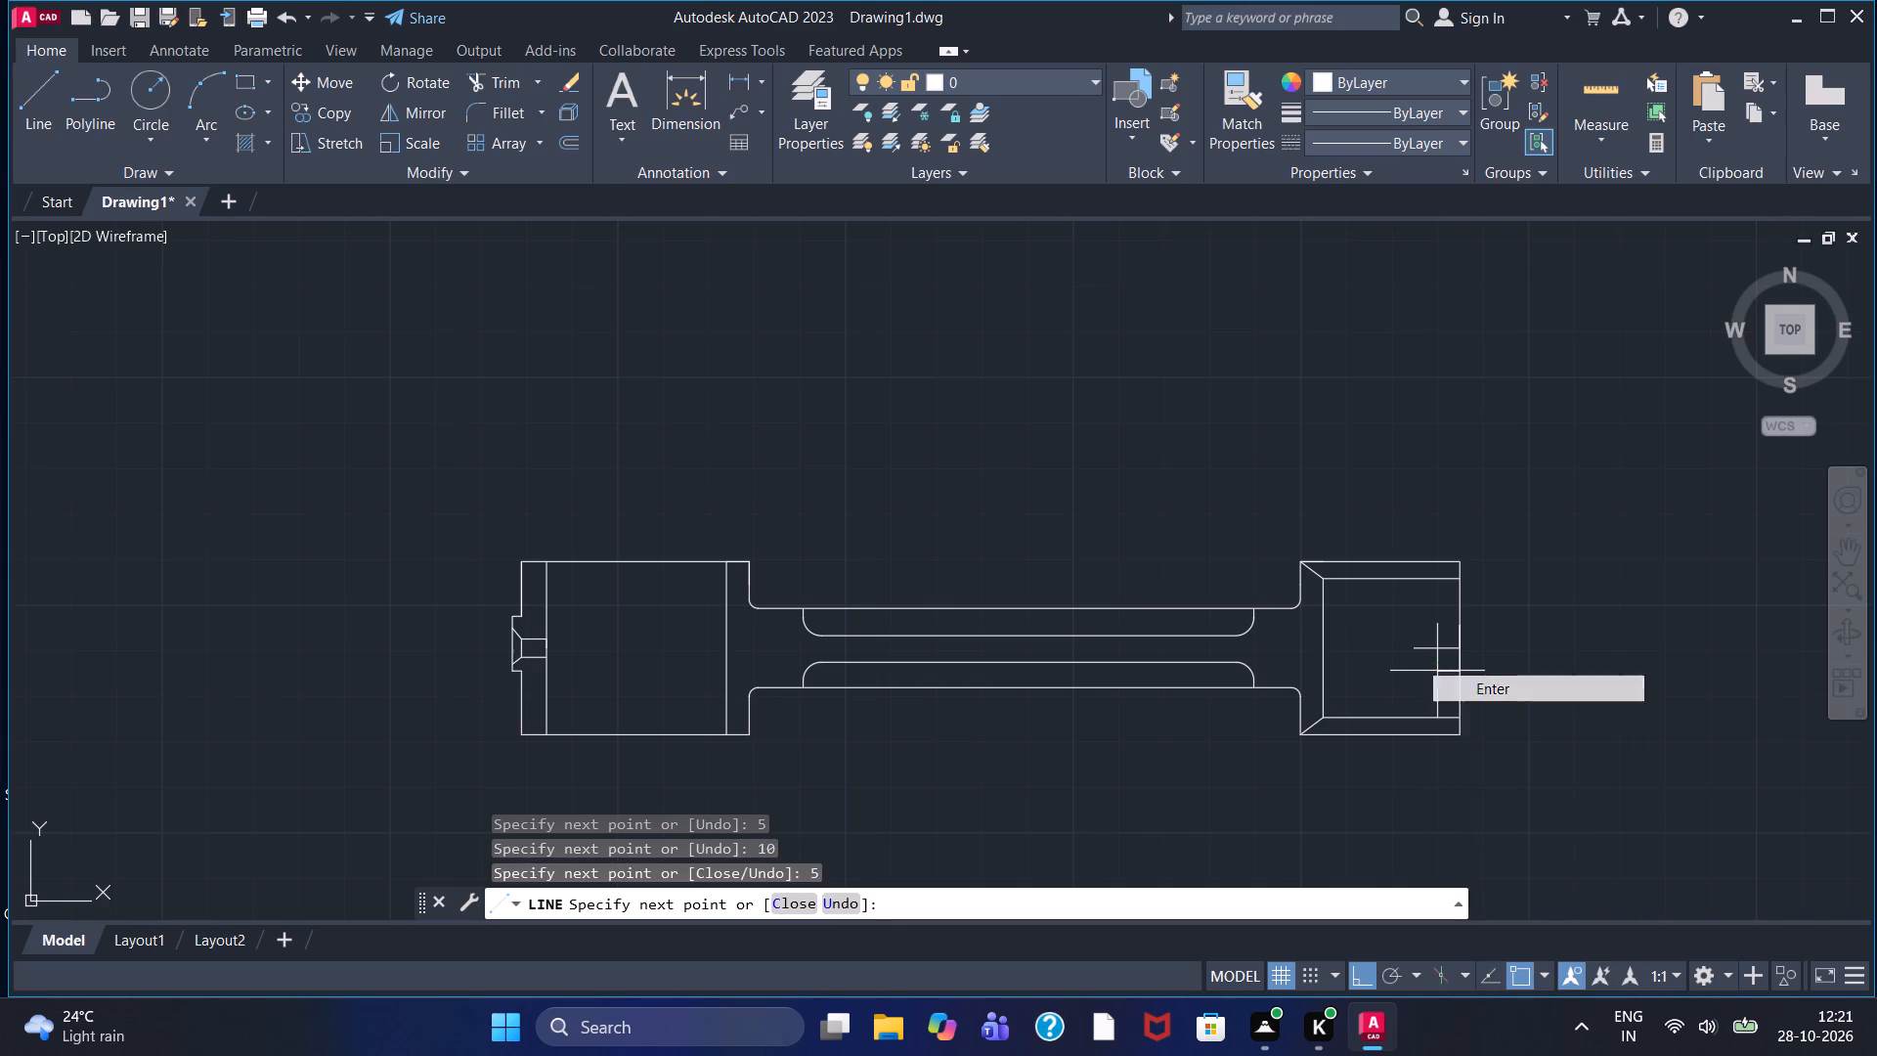
Draw a 5-unit horizontal line inward from the upper end of the 10-unit vertical on the right block's outer edge.
{"action": "right_click", "coordinate": [1465, 682]}
{"action": "left_click", "coordinate": [1548, 213]}
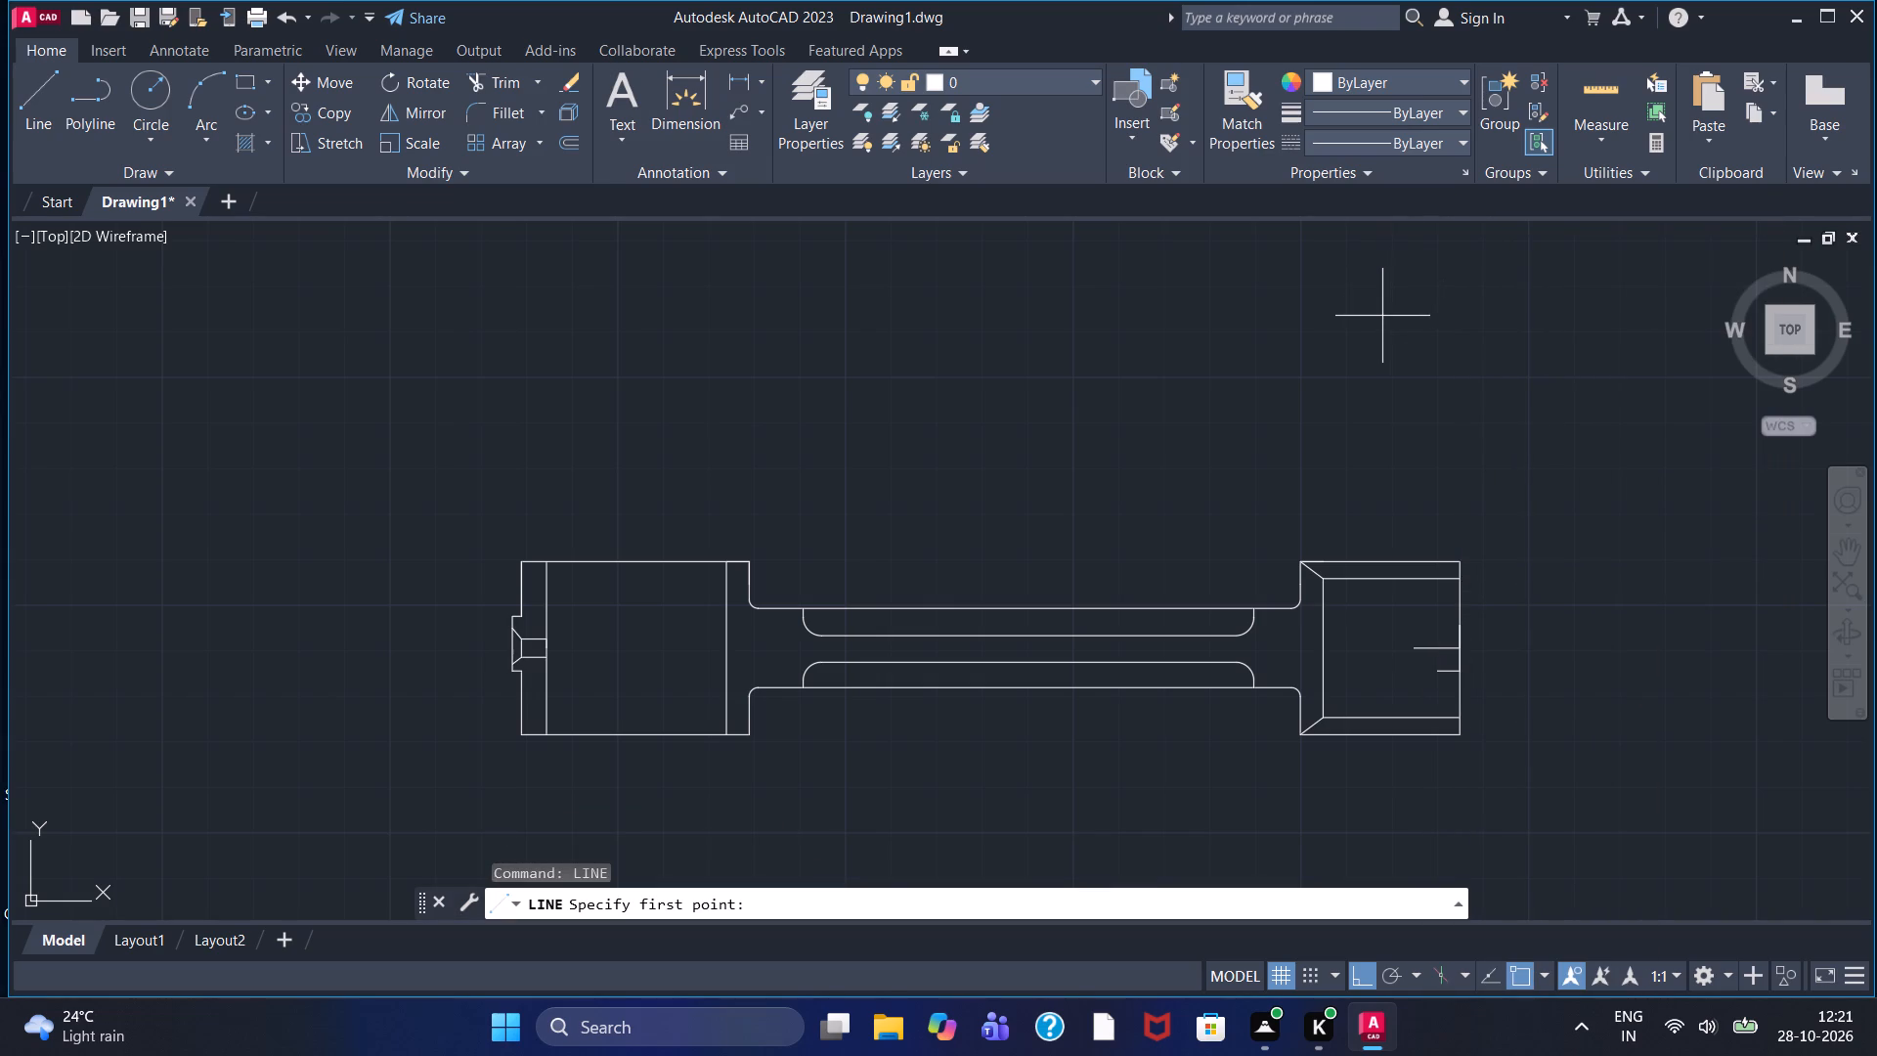
{"action": "left_click", "coordinate": [1459, 628]}
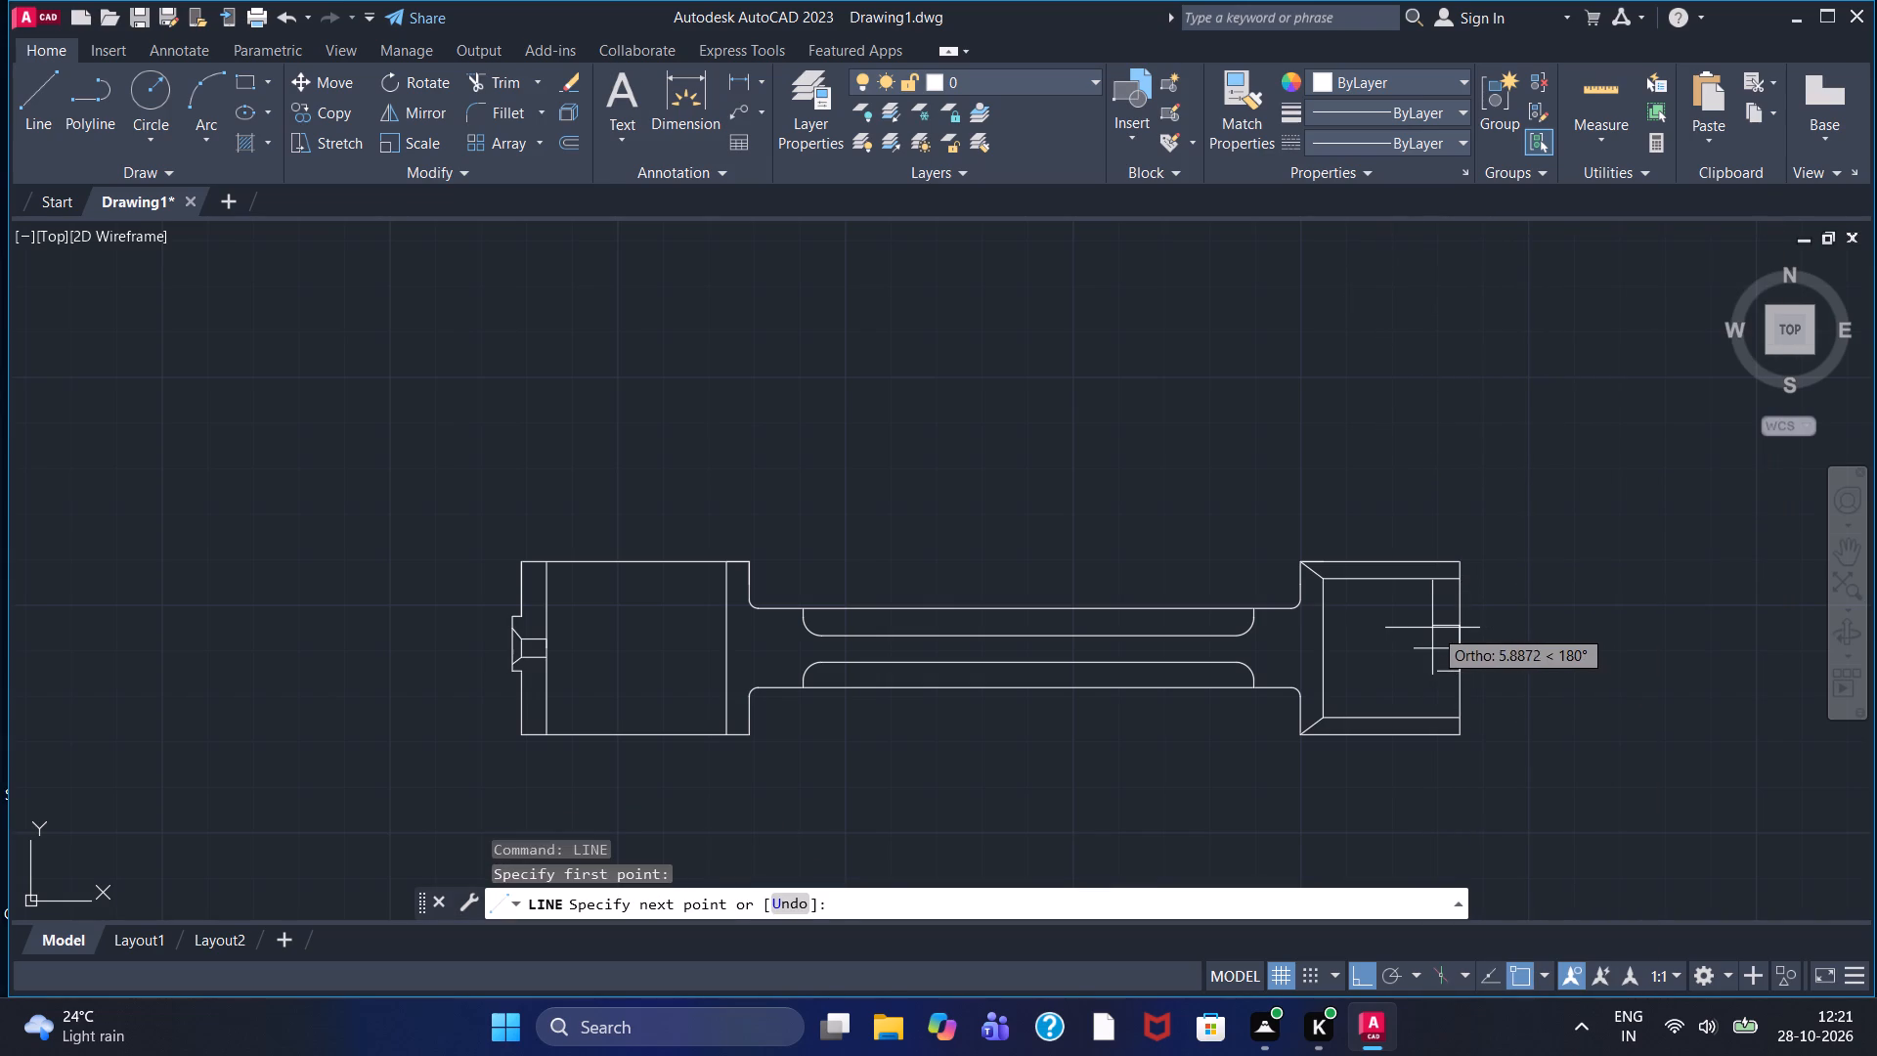
{"action": "key", "text": "5"}
{"action": "key", "text": "Return"}
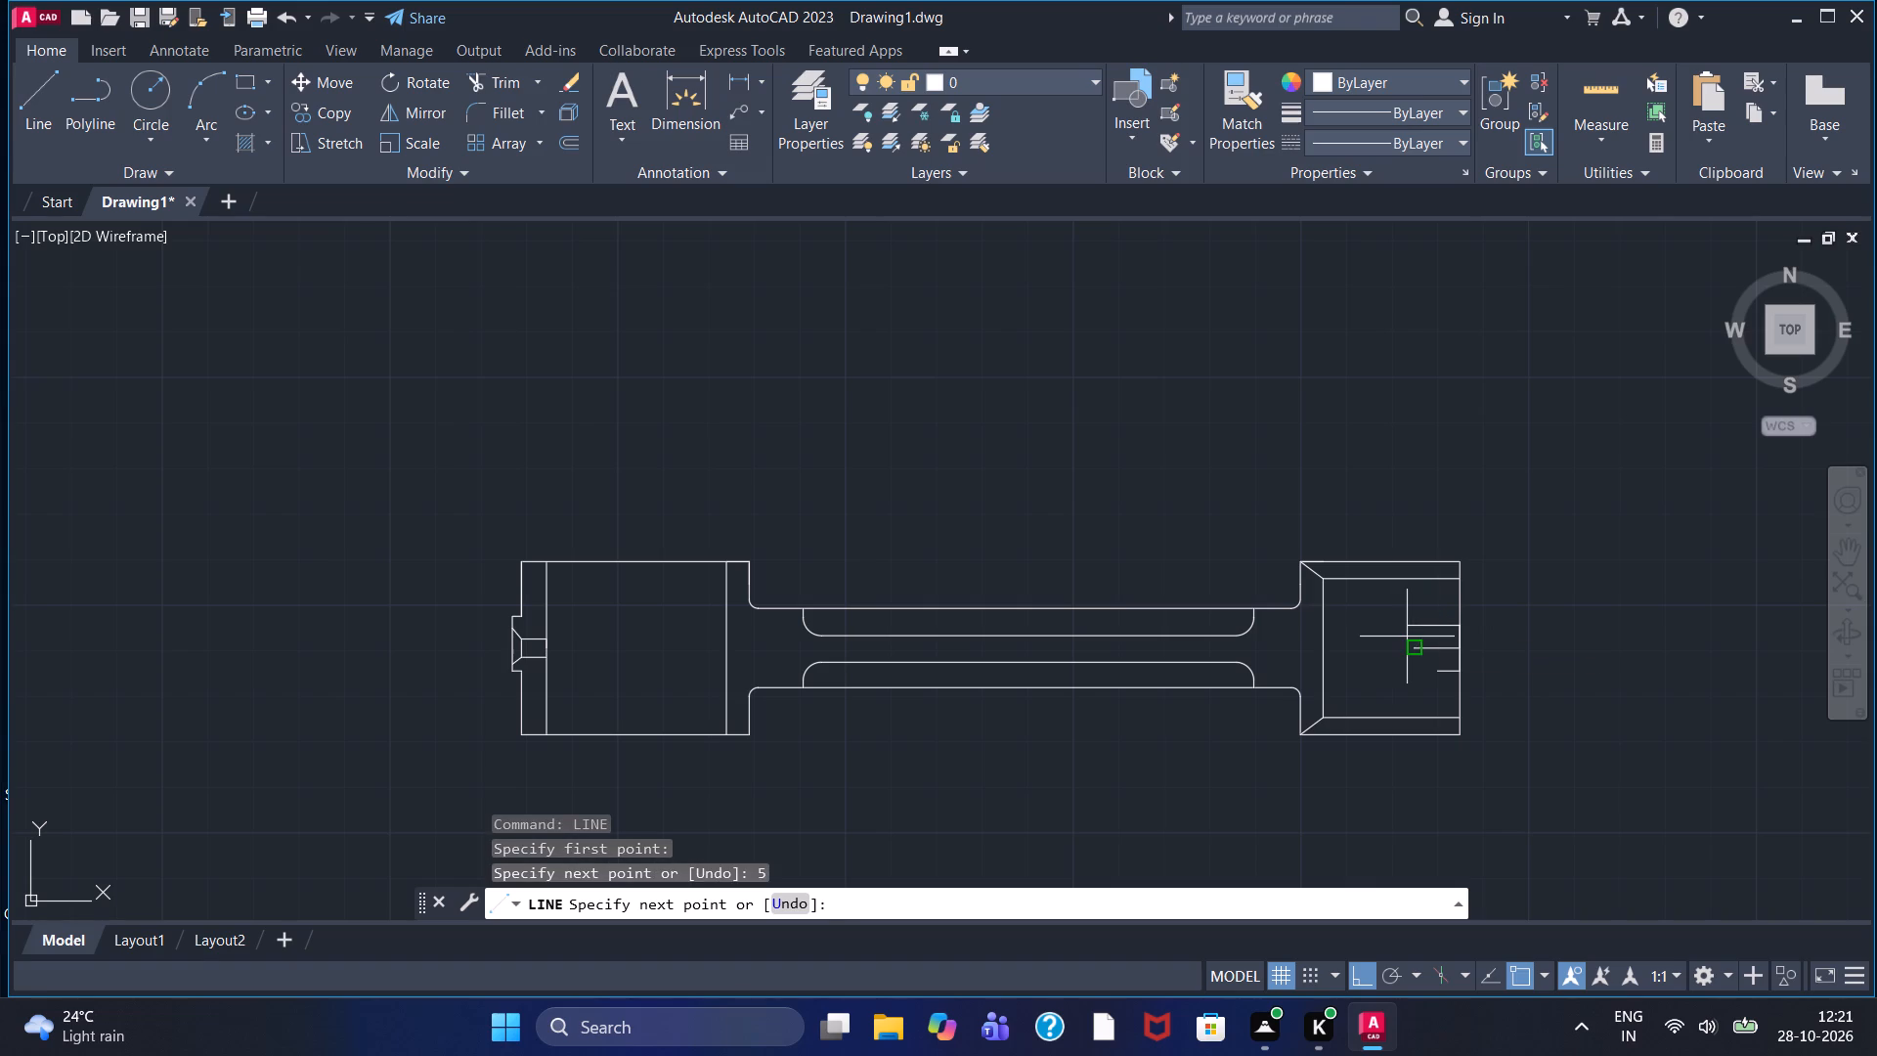
{"action": "key", "text": "Escape"}
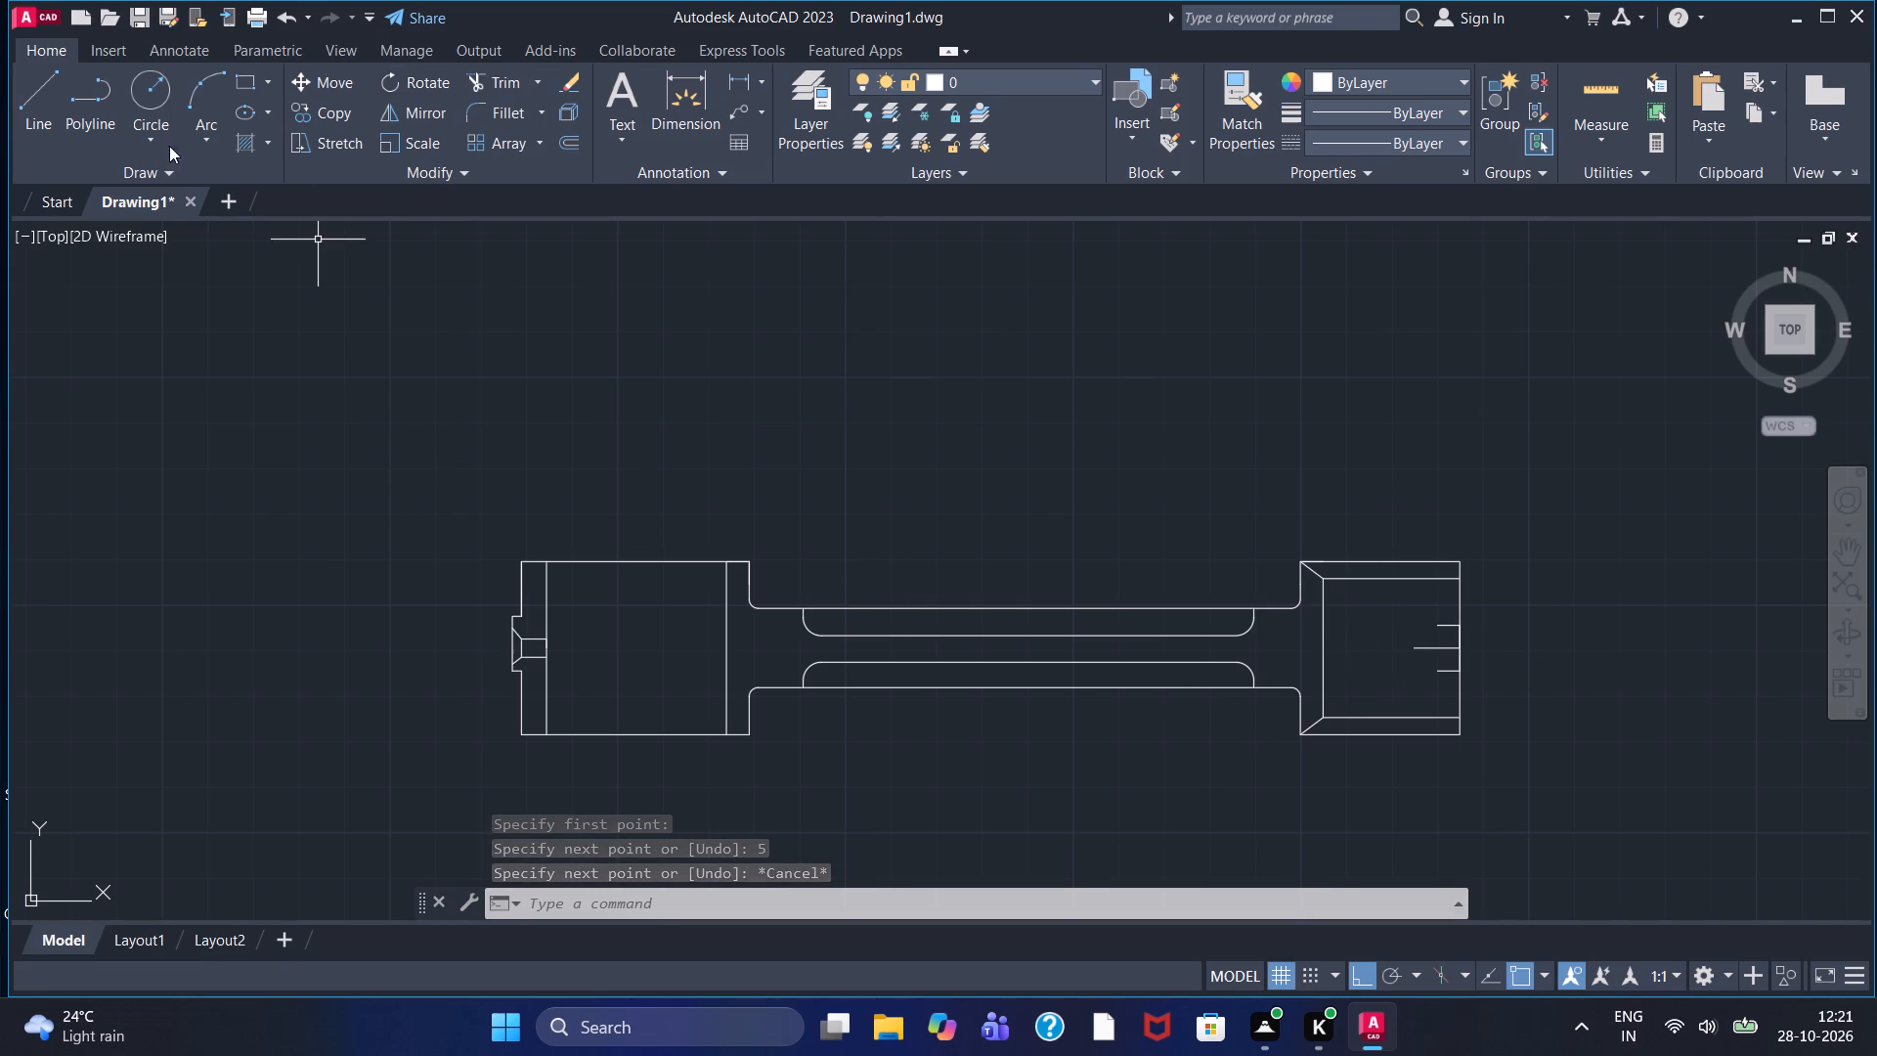
Draw a start-end-radius arc from the upper short line's inner end to the inner end of the 10-unit centre line.
{"action": "left_click", "coordinate": [209, 143]}
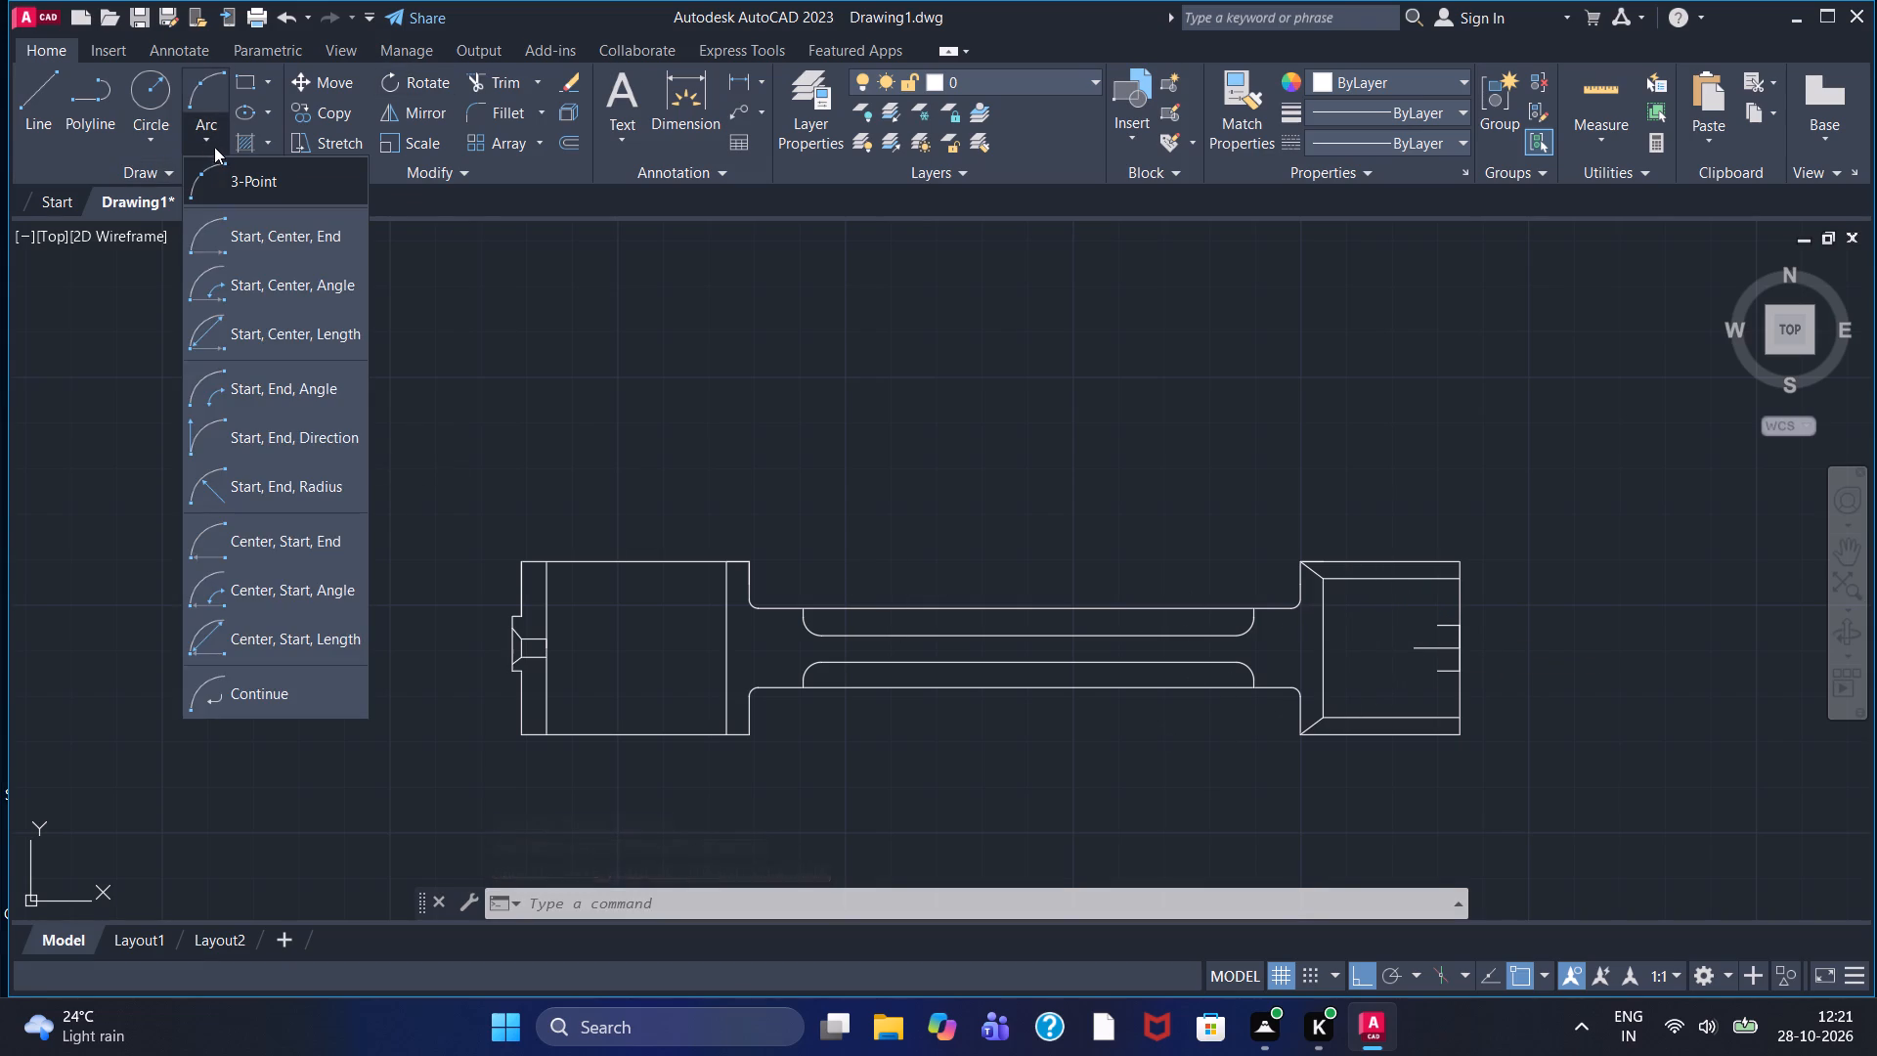
{"action": "left_click", "coordinate": [284, 494]}
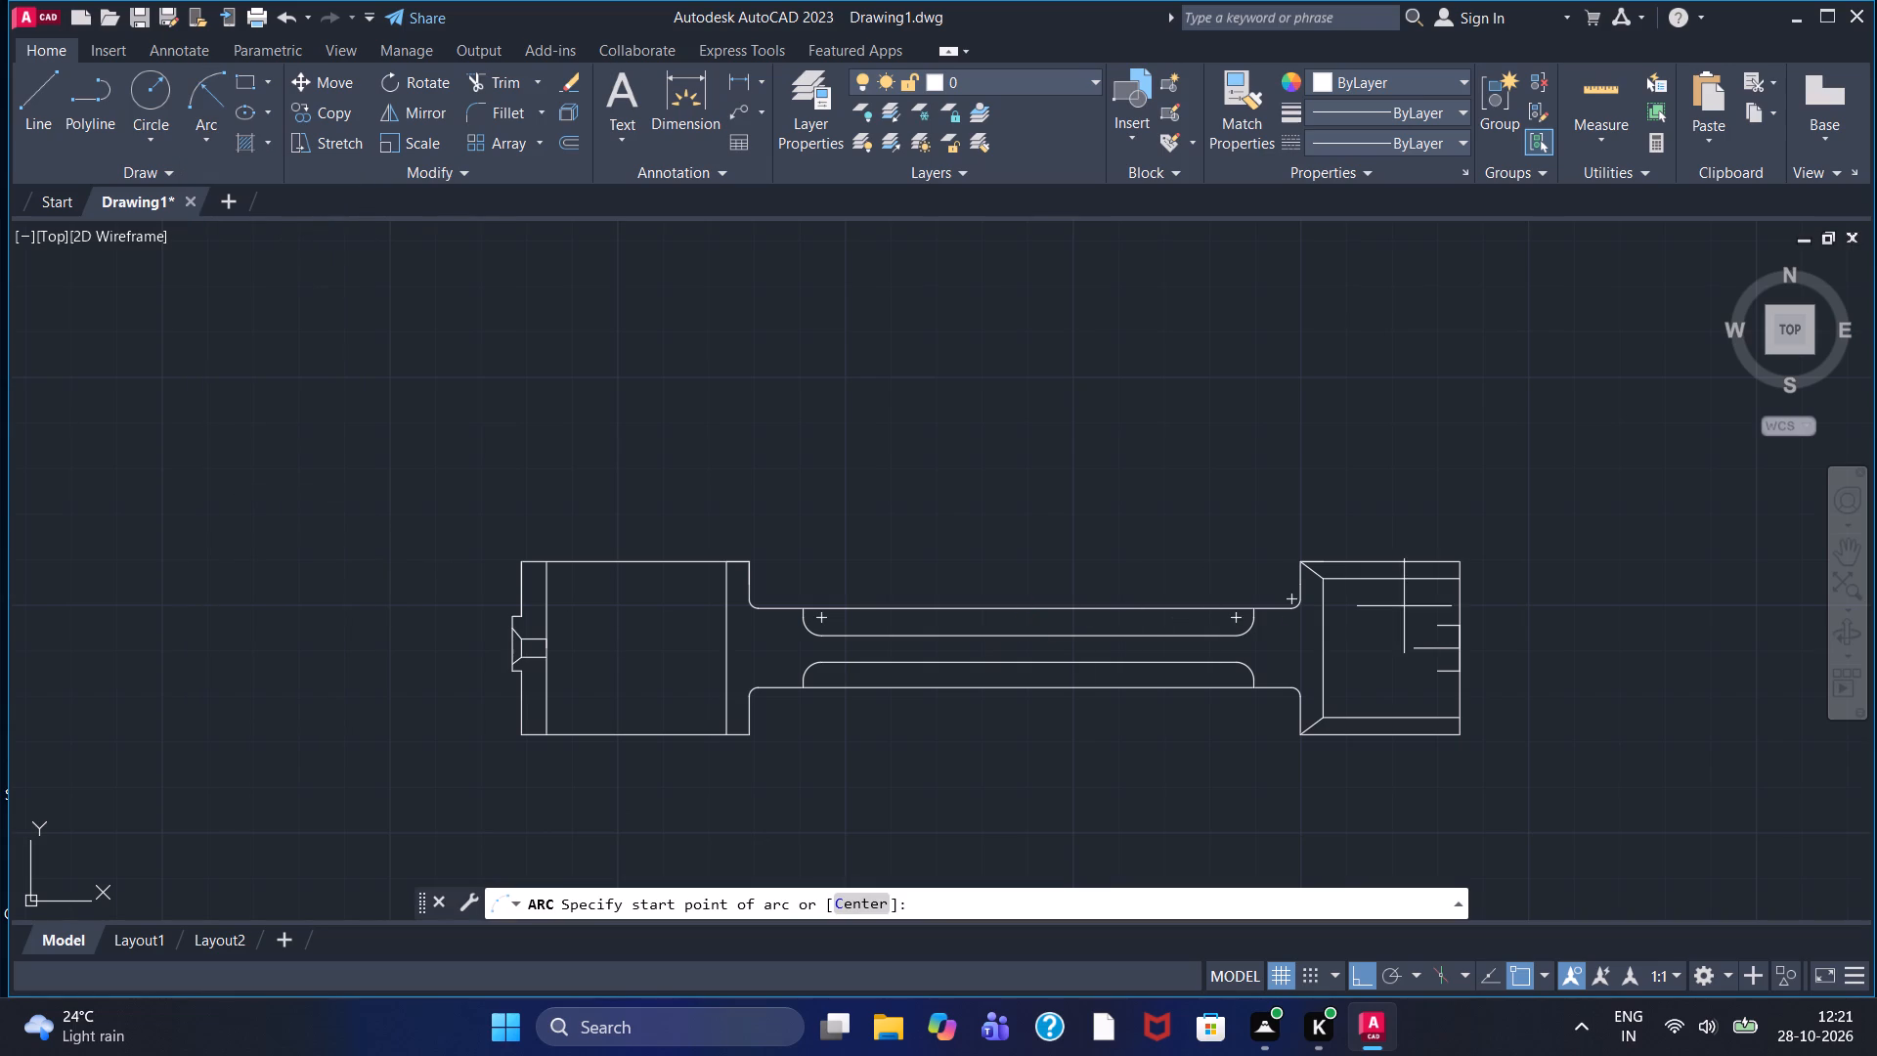
{"action": "left_click", "coordinate": [1436, 624]}
{"action": "left_click", "coordinate": [1419, 643]}
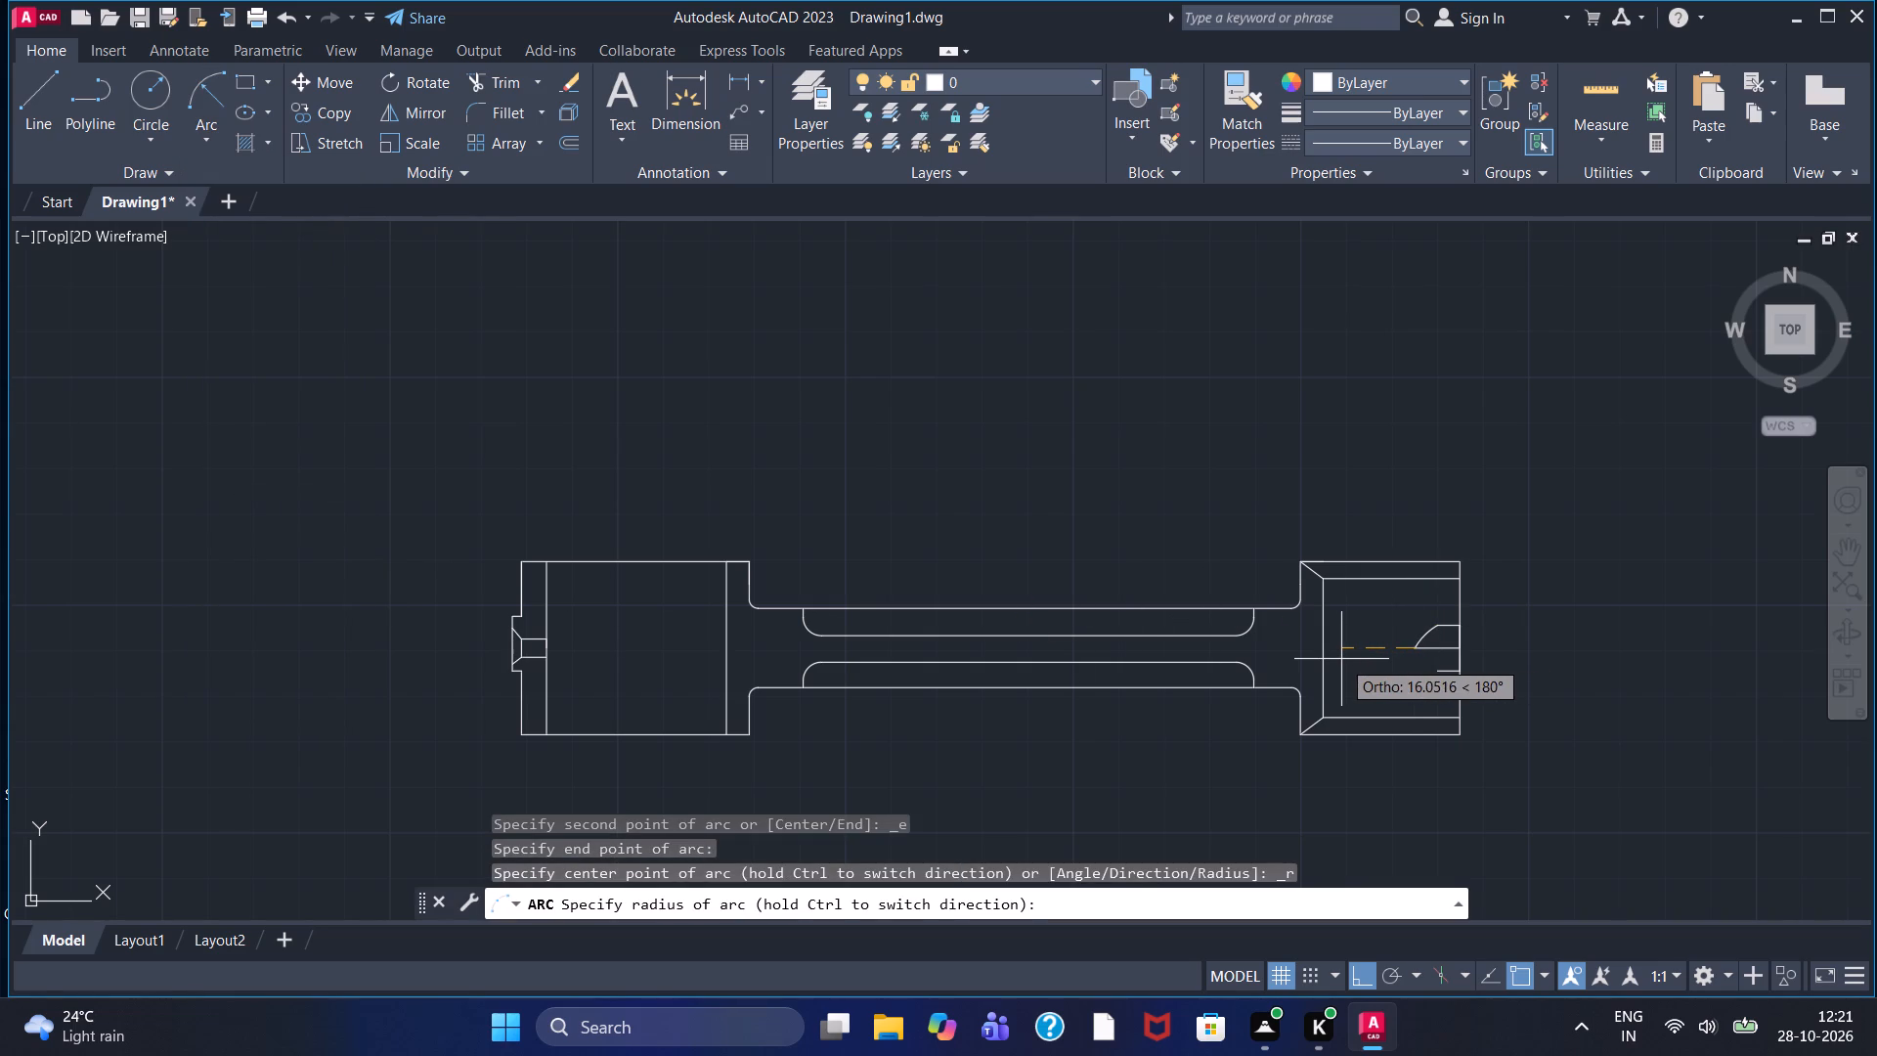
{"action": "left_click", "coordinate": [1379, 634]}
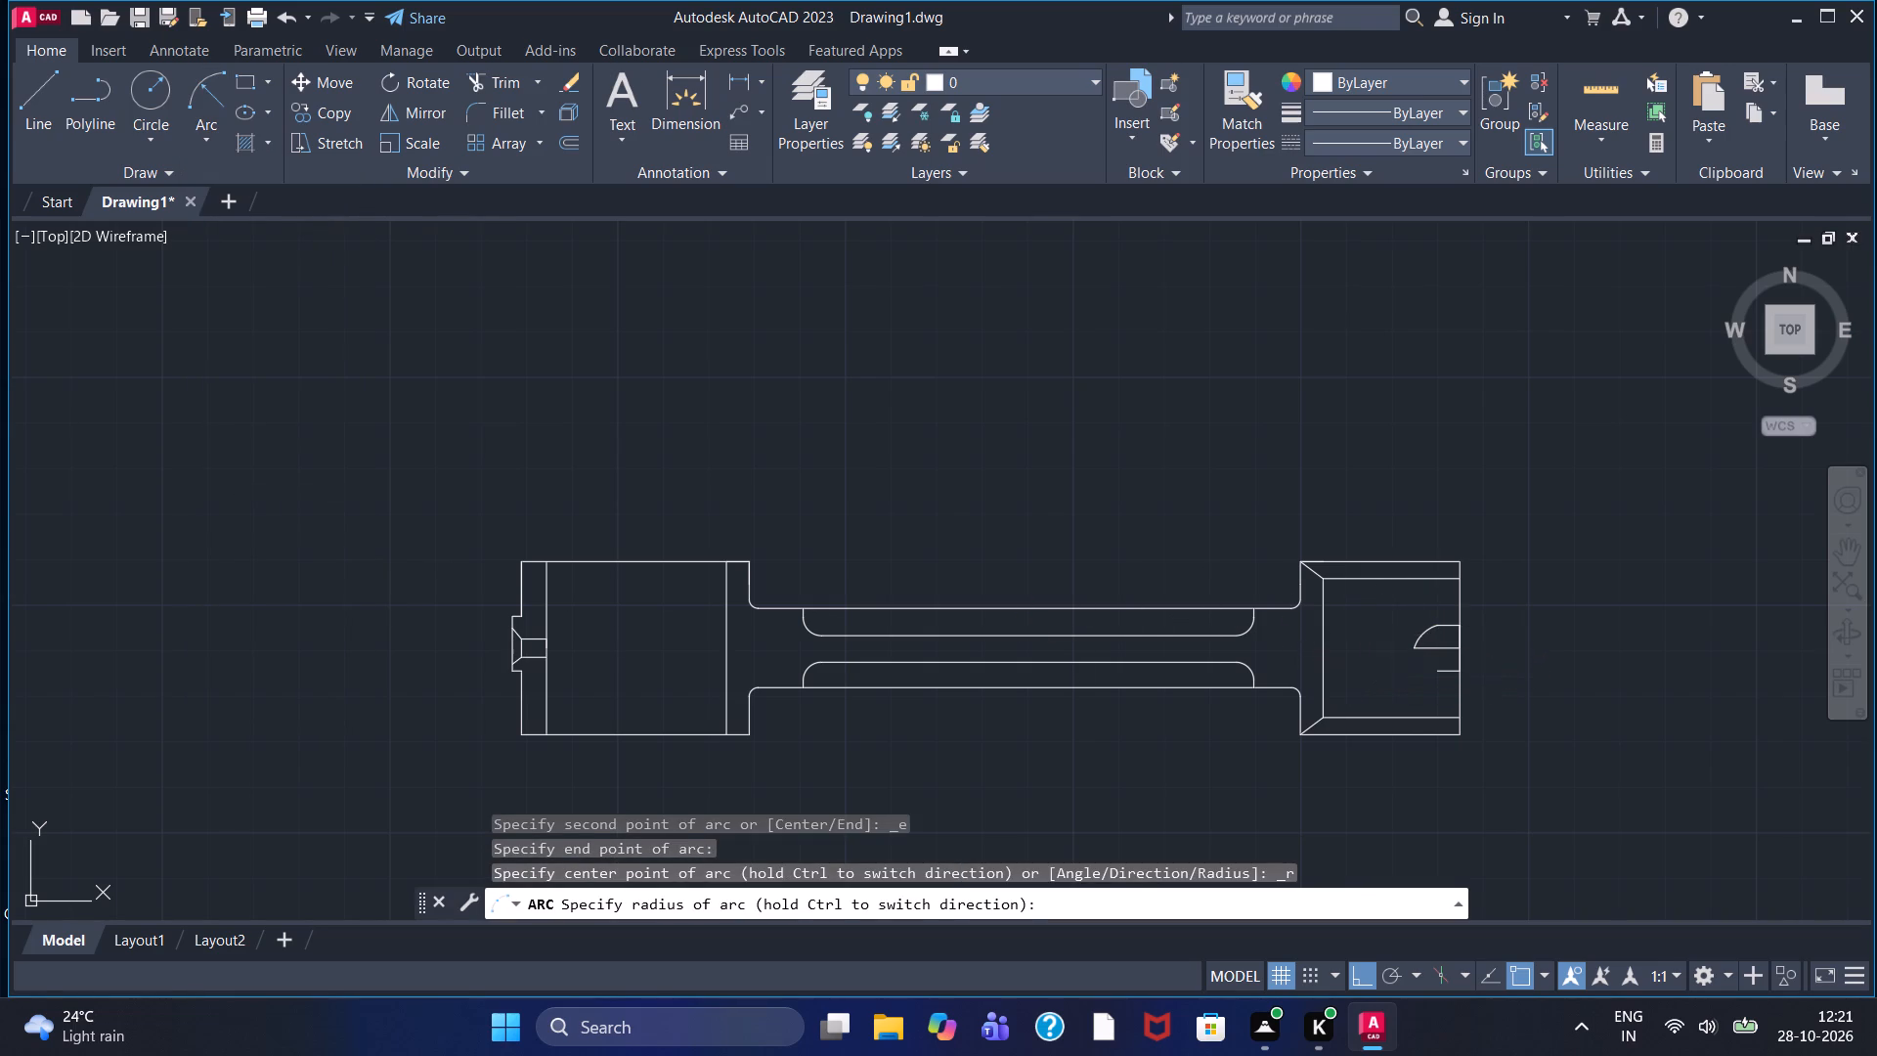
Draw a three-point arc from the lower short line's inner end through the centre line's inner end, ending on the upper arc.
{"action": "right_click", "coordinate": [1341, 636]}
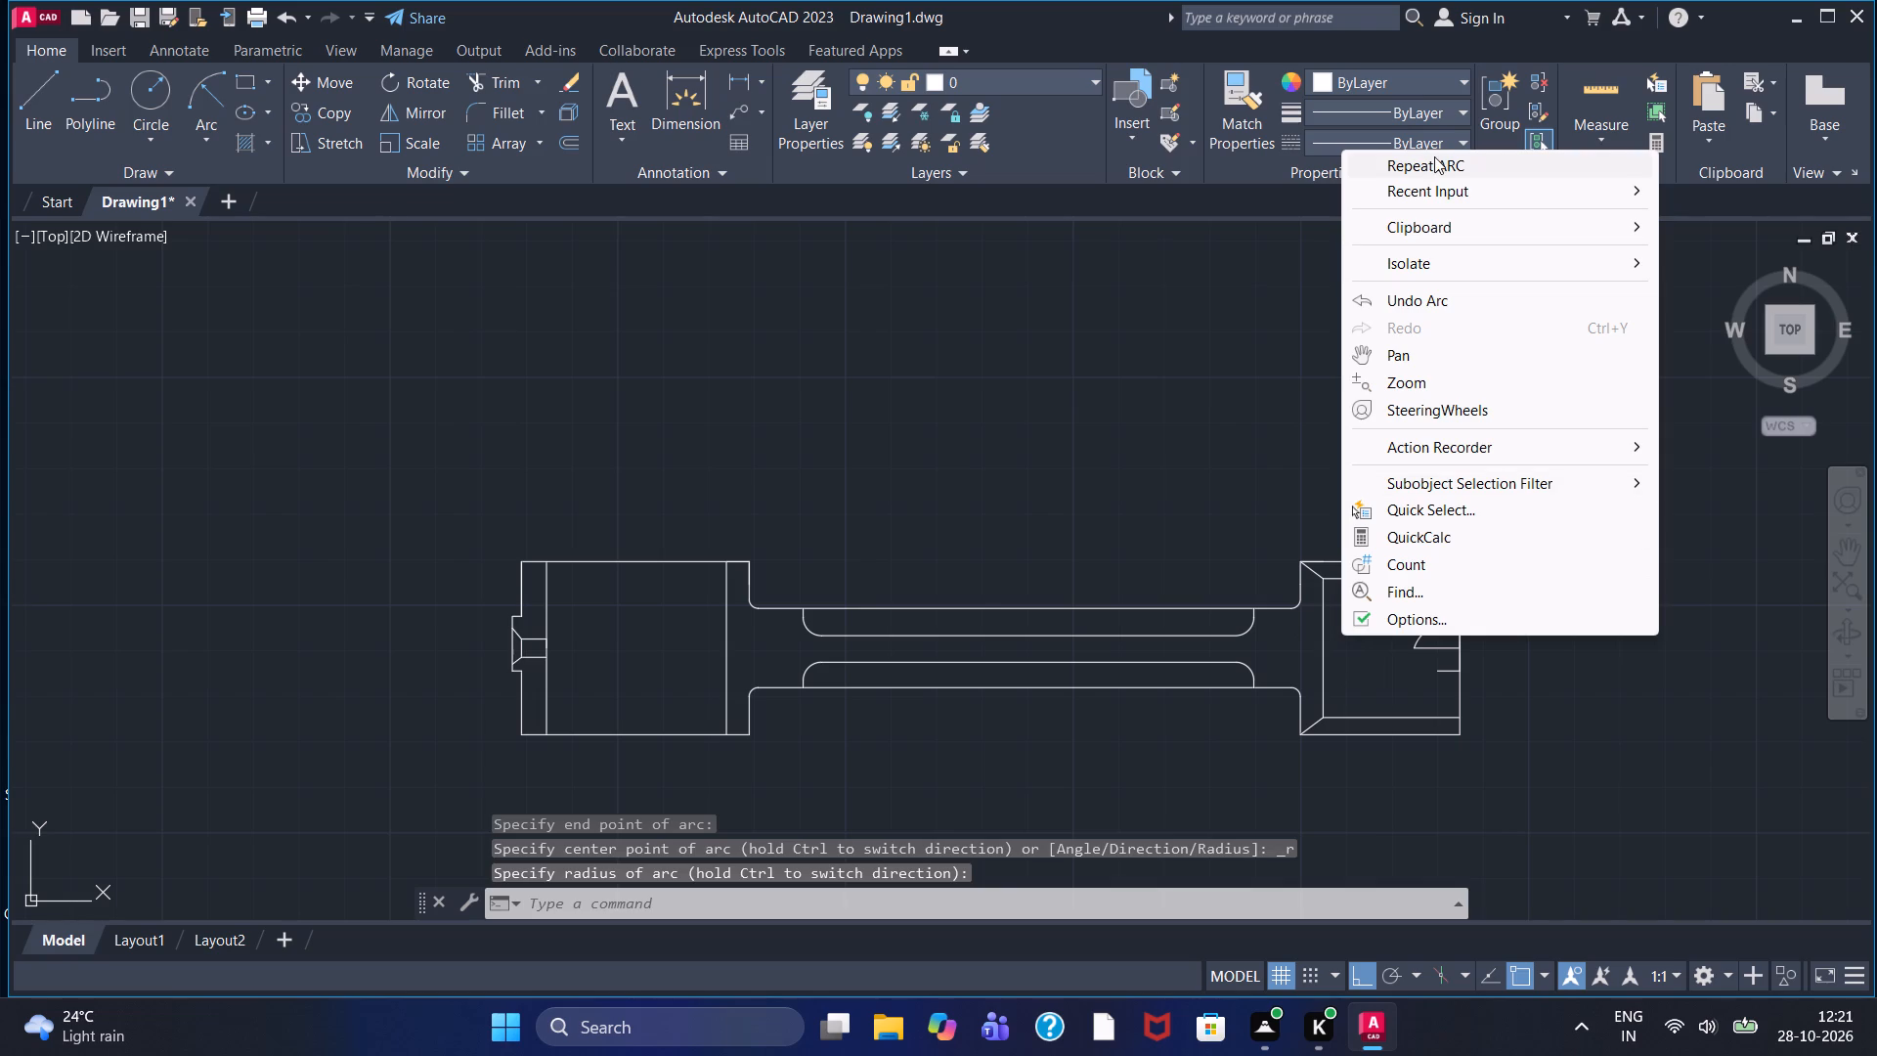
{"action": "left_click", "coordinate": [1434, 156]}
{"action": "left_click_drag", "start_coordinate": [1437, 668], "coordinate": [1428, 661]}
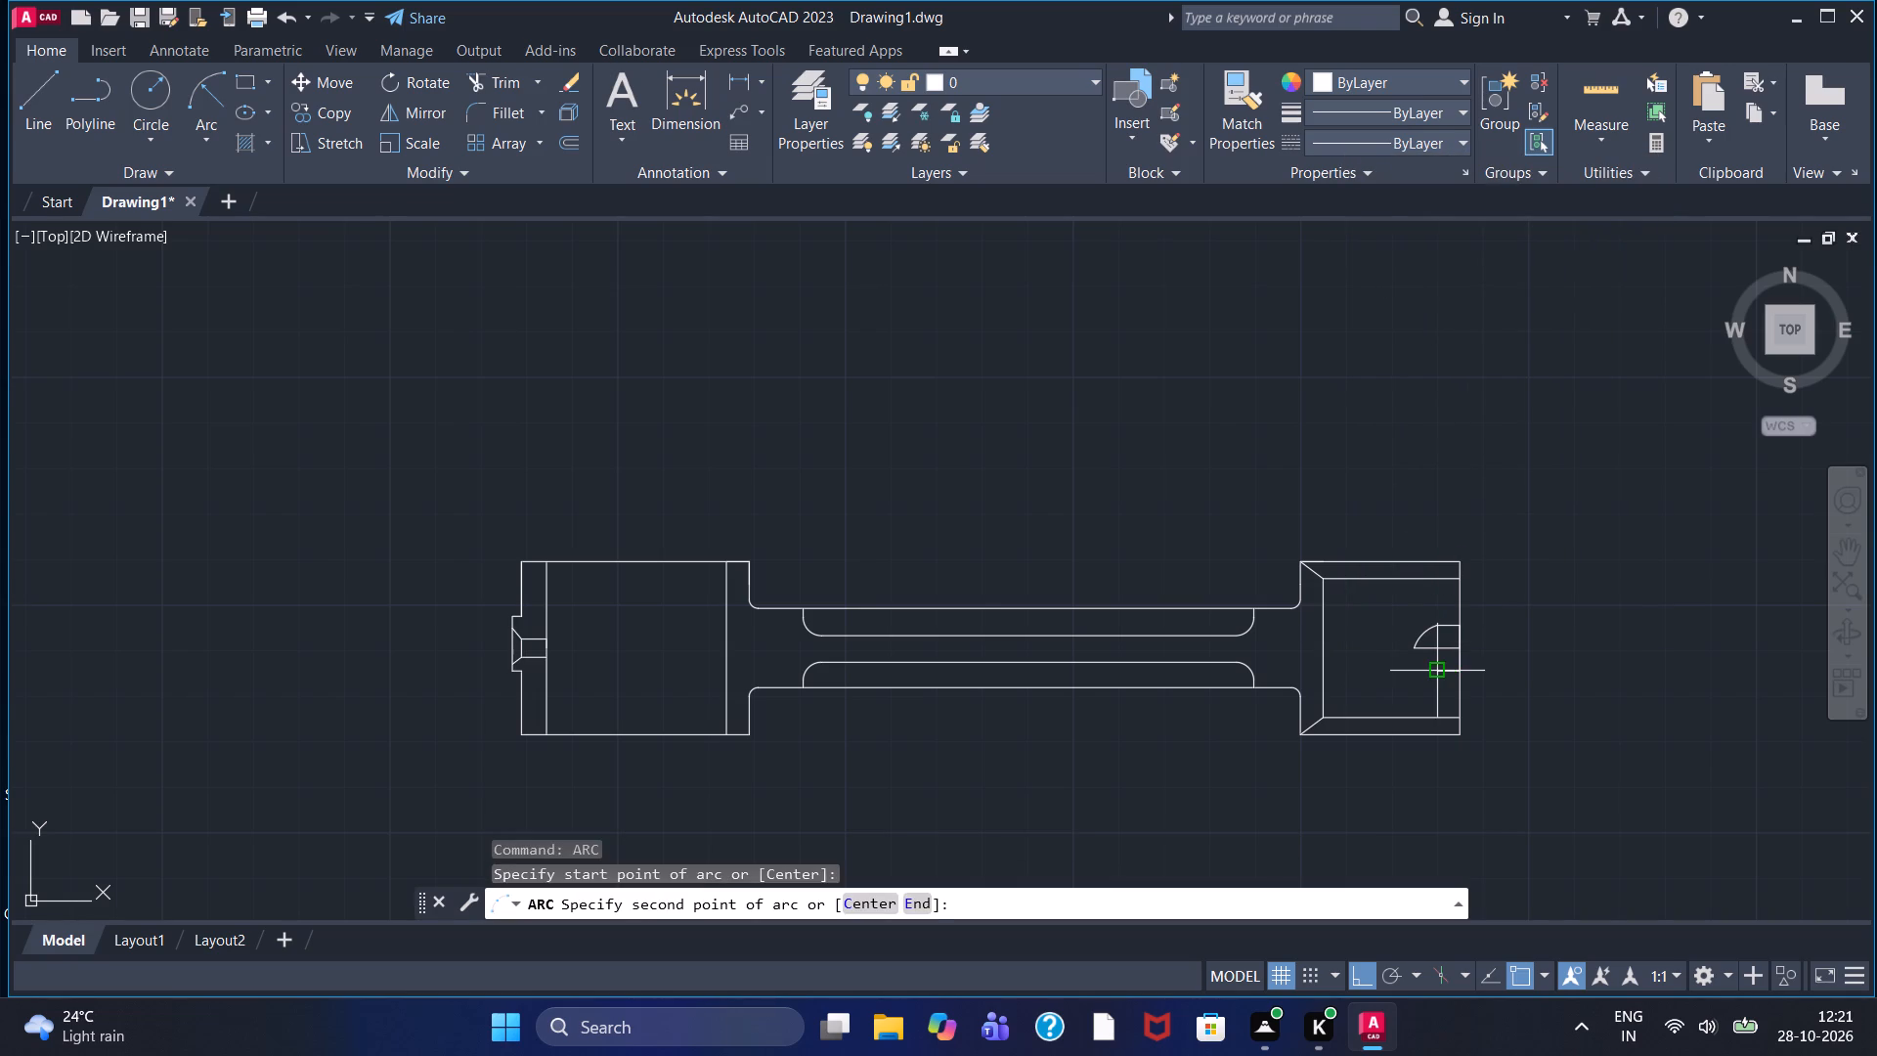
{"action": "left_click", "coordinate": [1412, 647]}
{"action": "left_click", "coordinate": [1427, 628]}
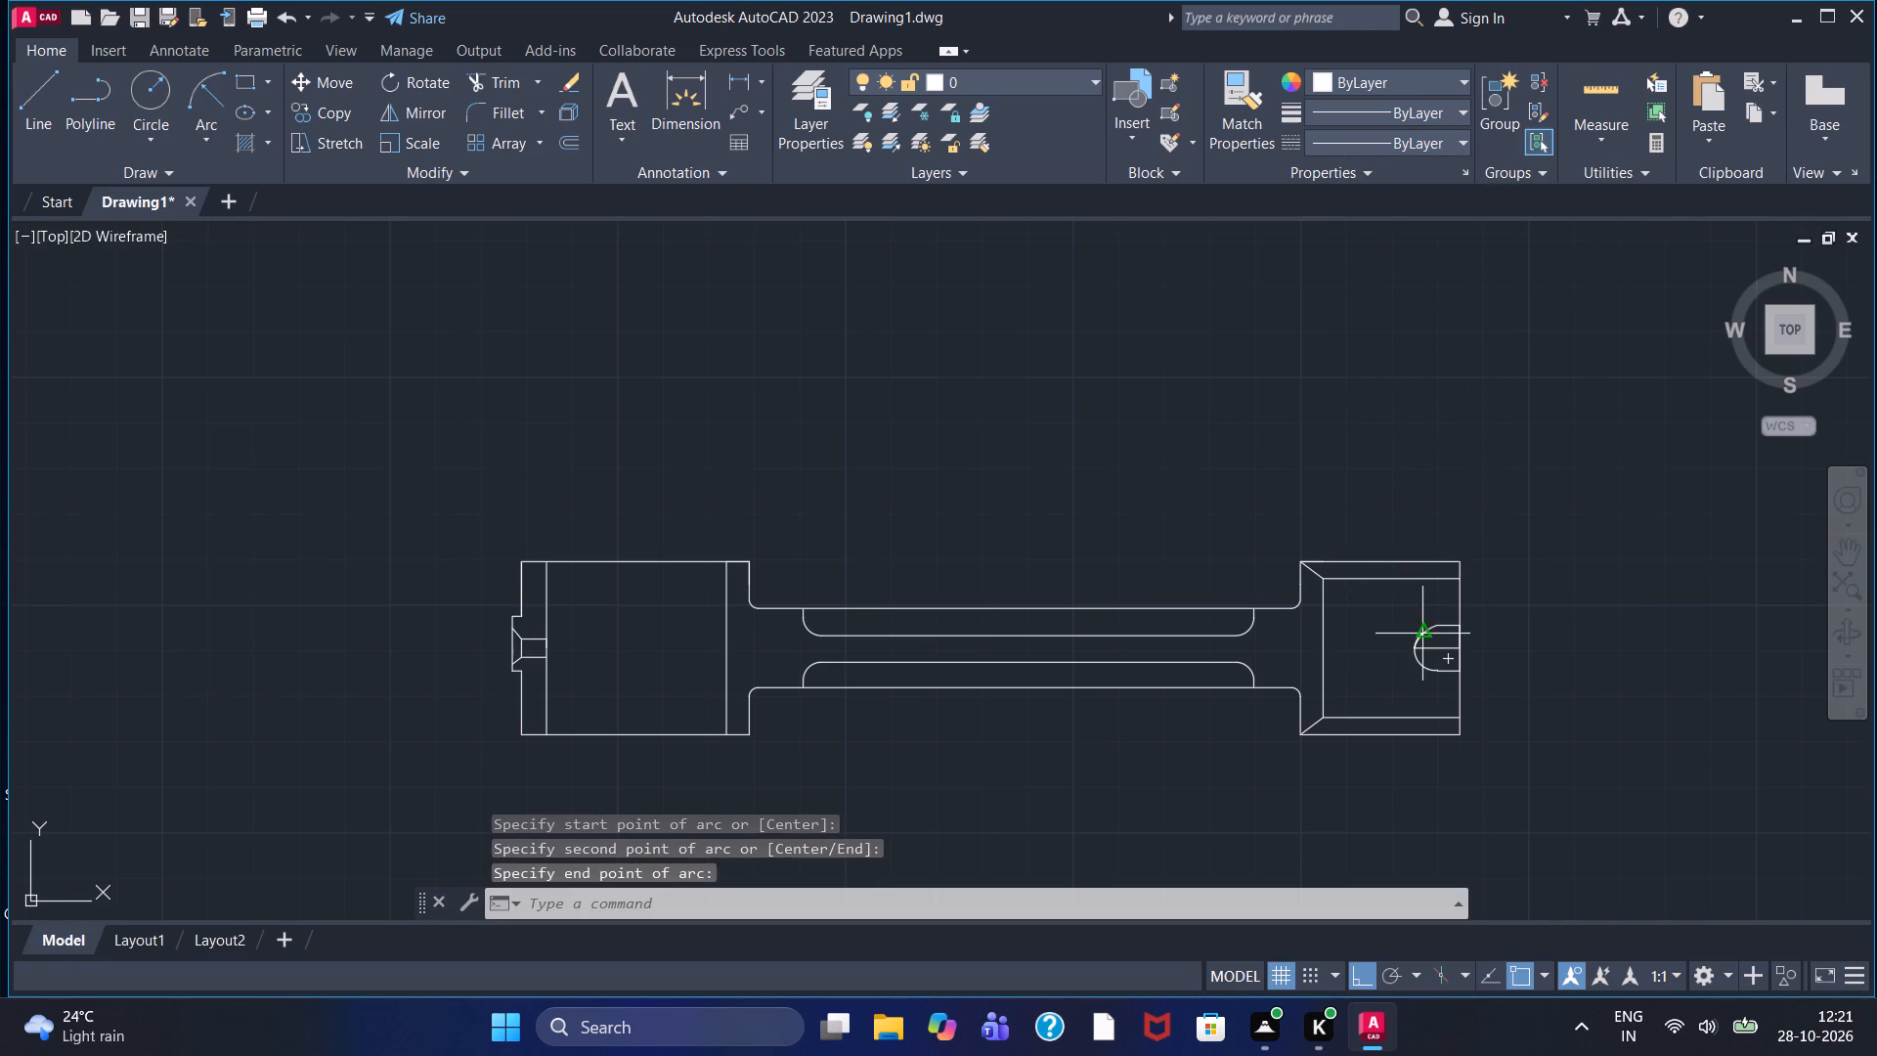
Delete the horizontal centre line inside the rounded recess on the right block.
{"action": "left_click", "coordinate": [1444, 650]}
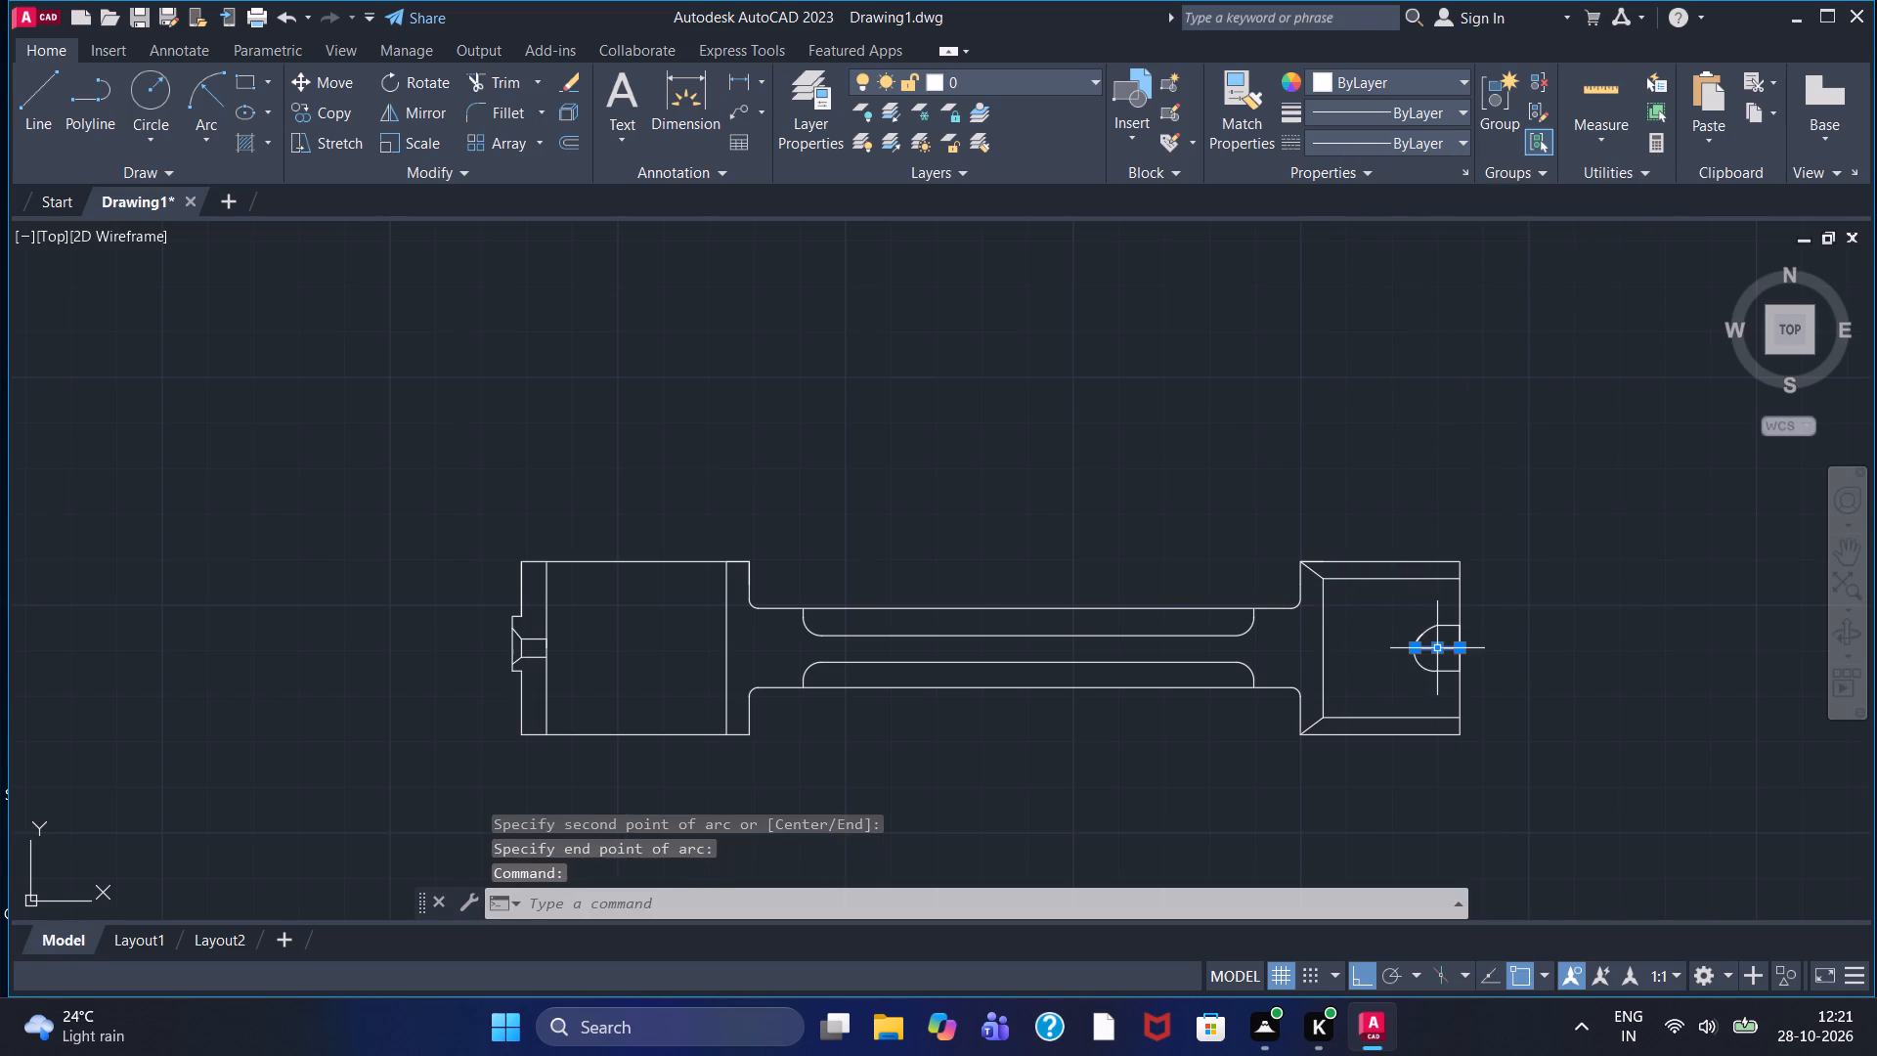
{"action": "key", "text": "Delete"}
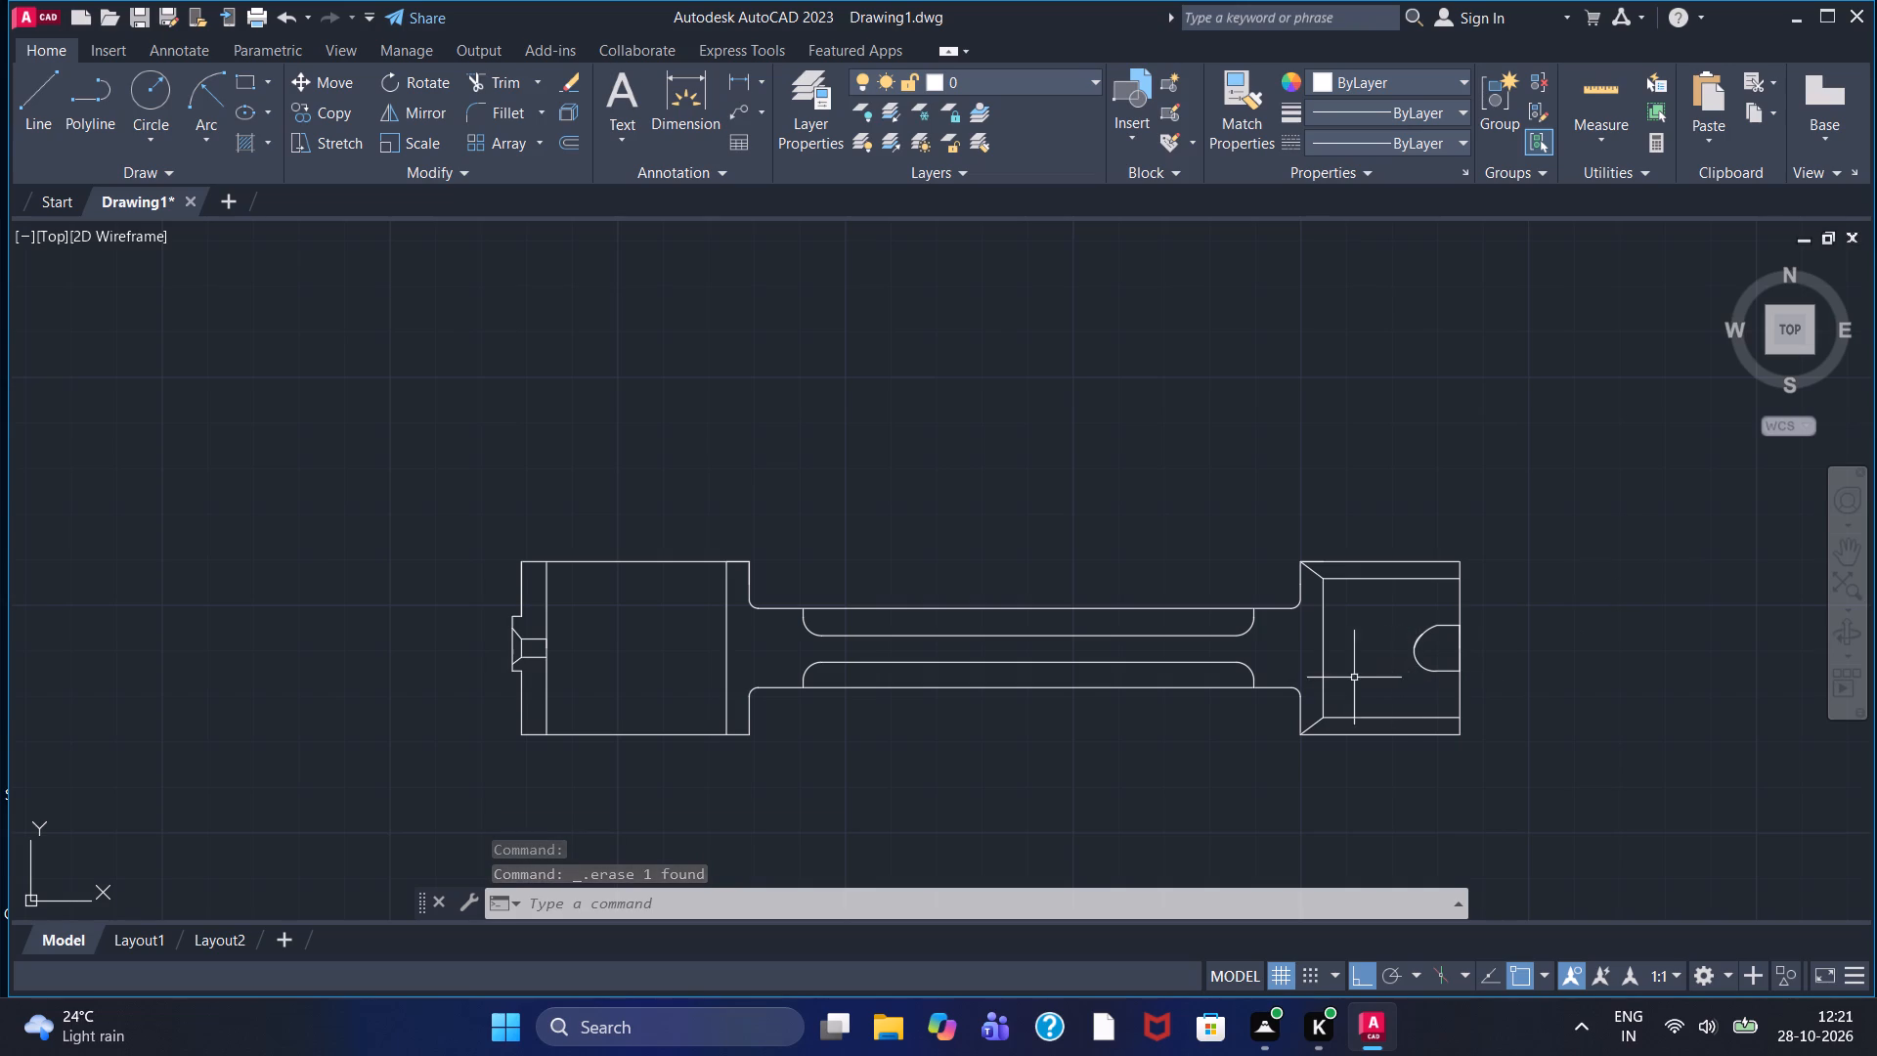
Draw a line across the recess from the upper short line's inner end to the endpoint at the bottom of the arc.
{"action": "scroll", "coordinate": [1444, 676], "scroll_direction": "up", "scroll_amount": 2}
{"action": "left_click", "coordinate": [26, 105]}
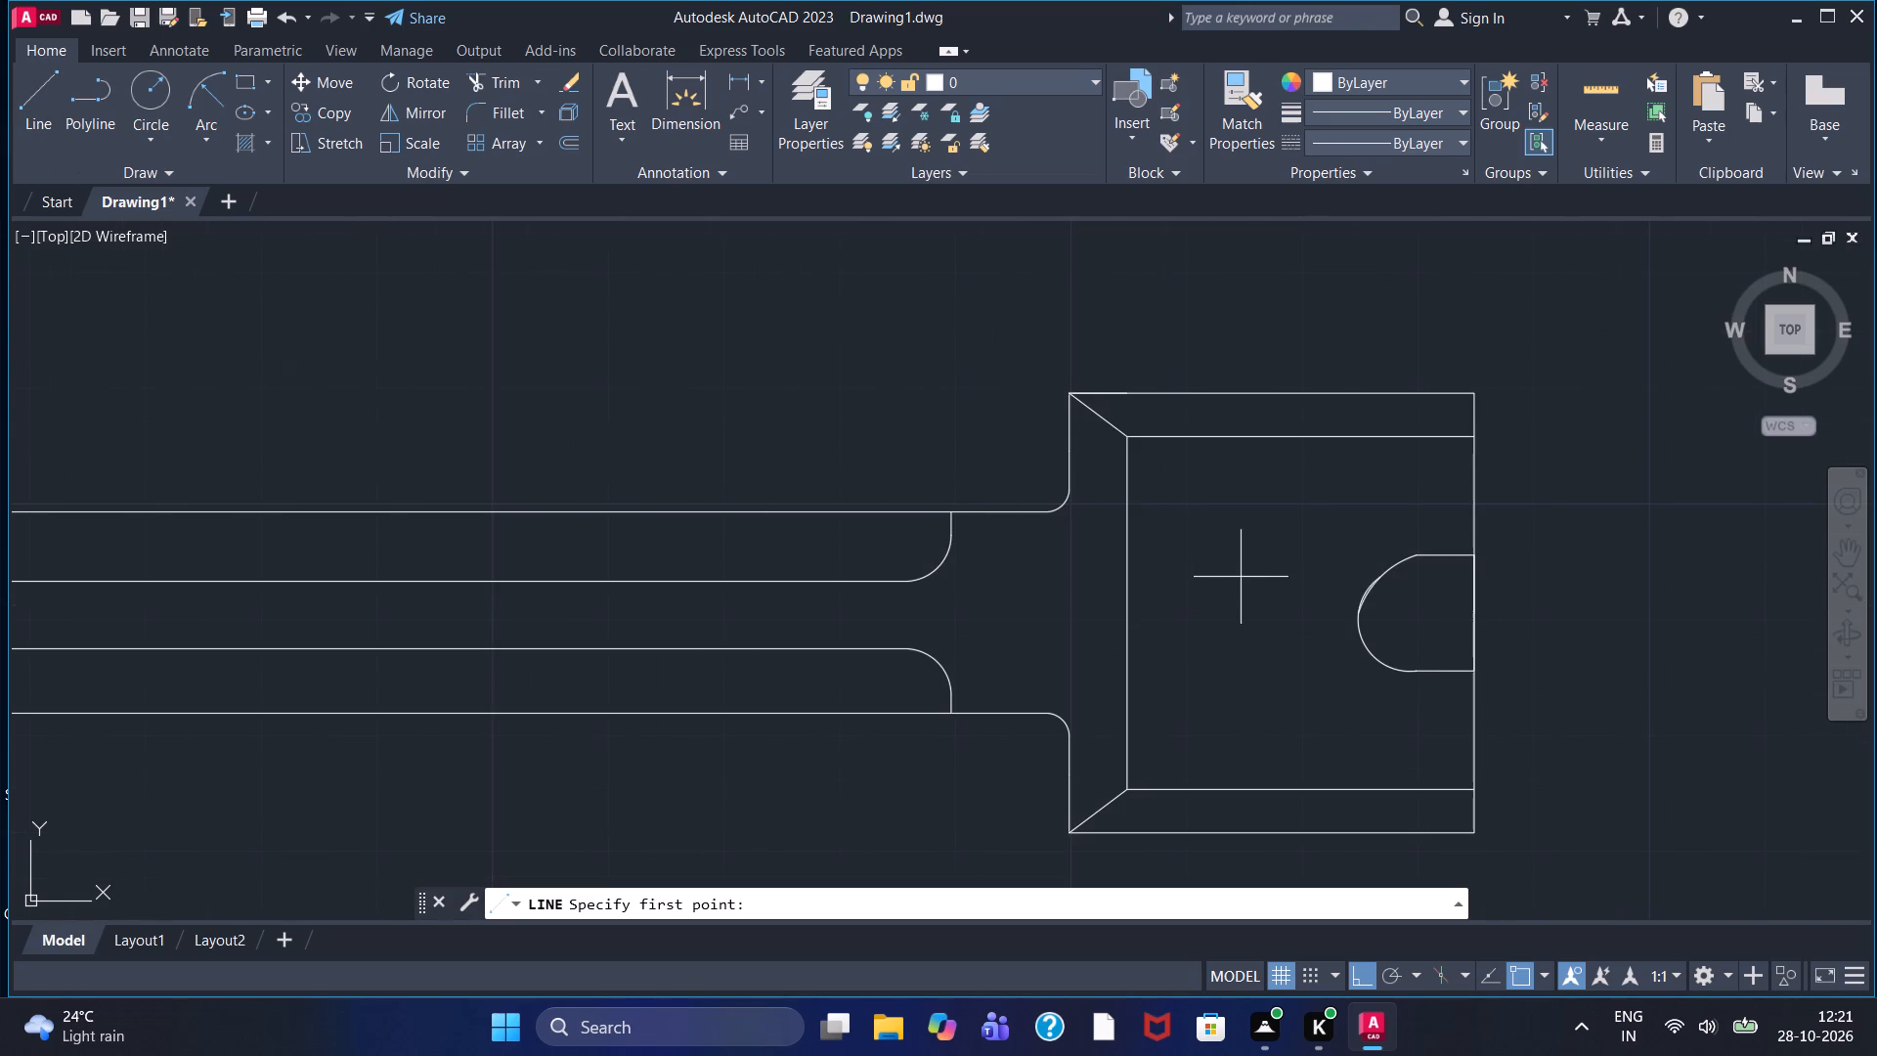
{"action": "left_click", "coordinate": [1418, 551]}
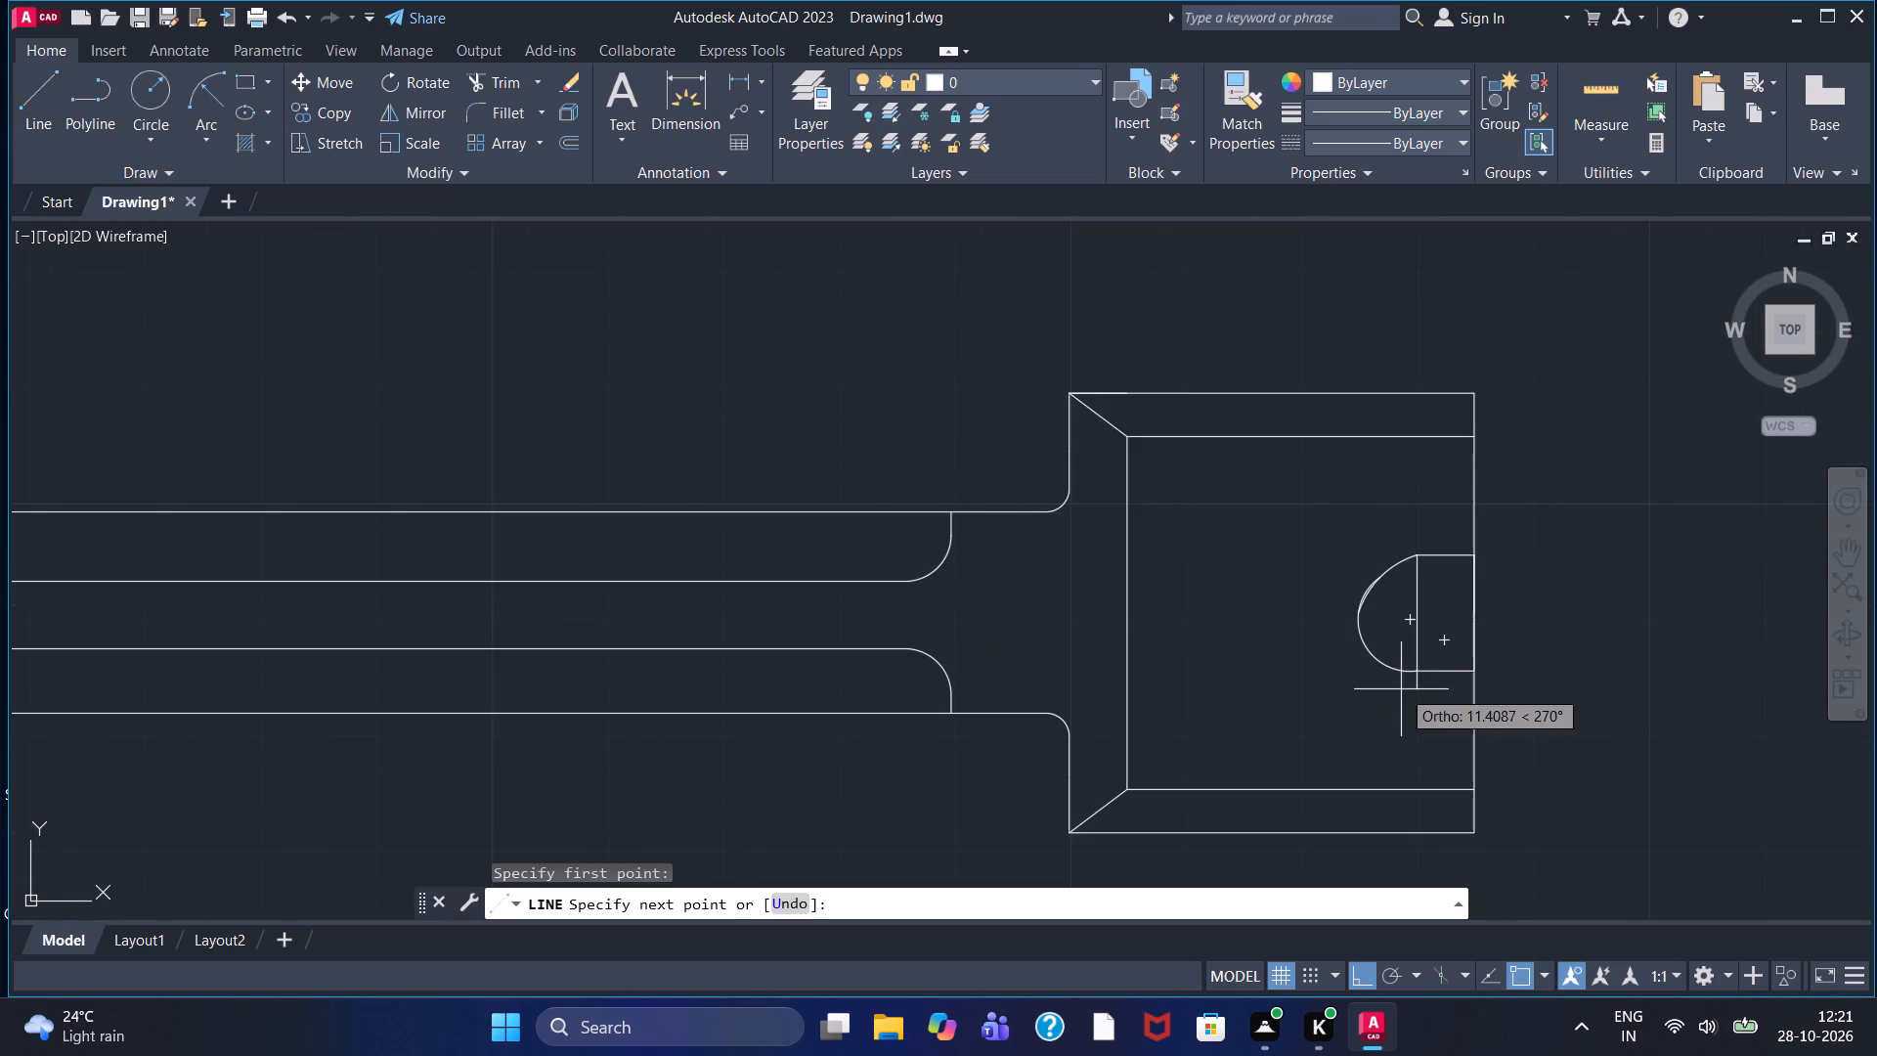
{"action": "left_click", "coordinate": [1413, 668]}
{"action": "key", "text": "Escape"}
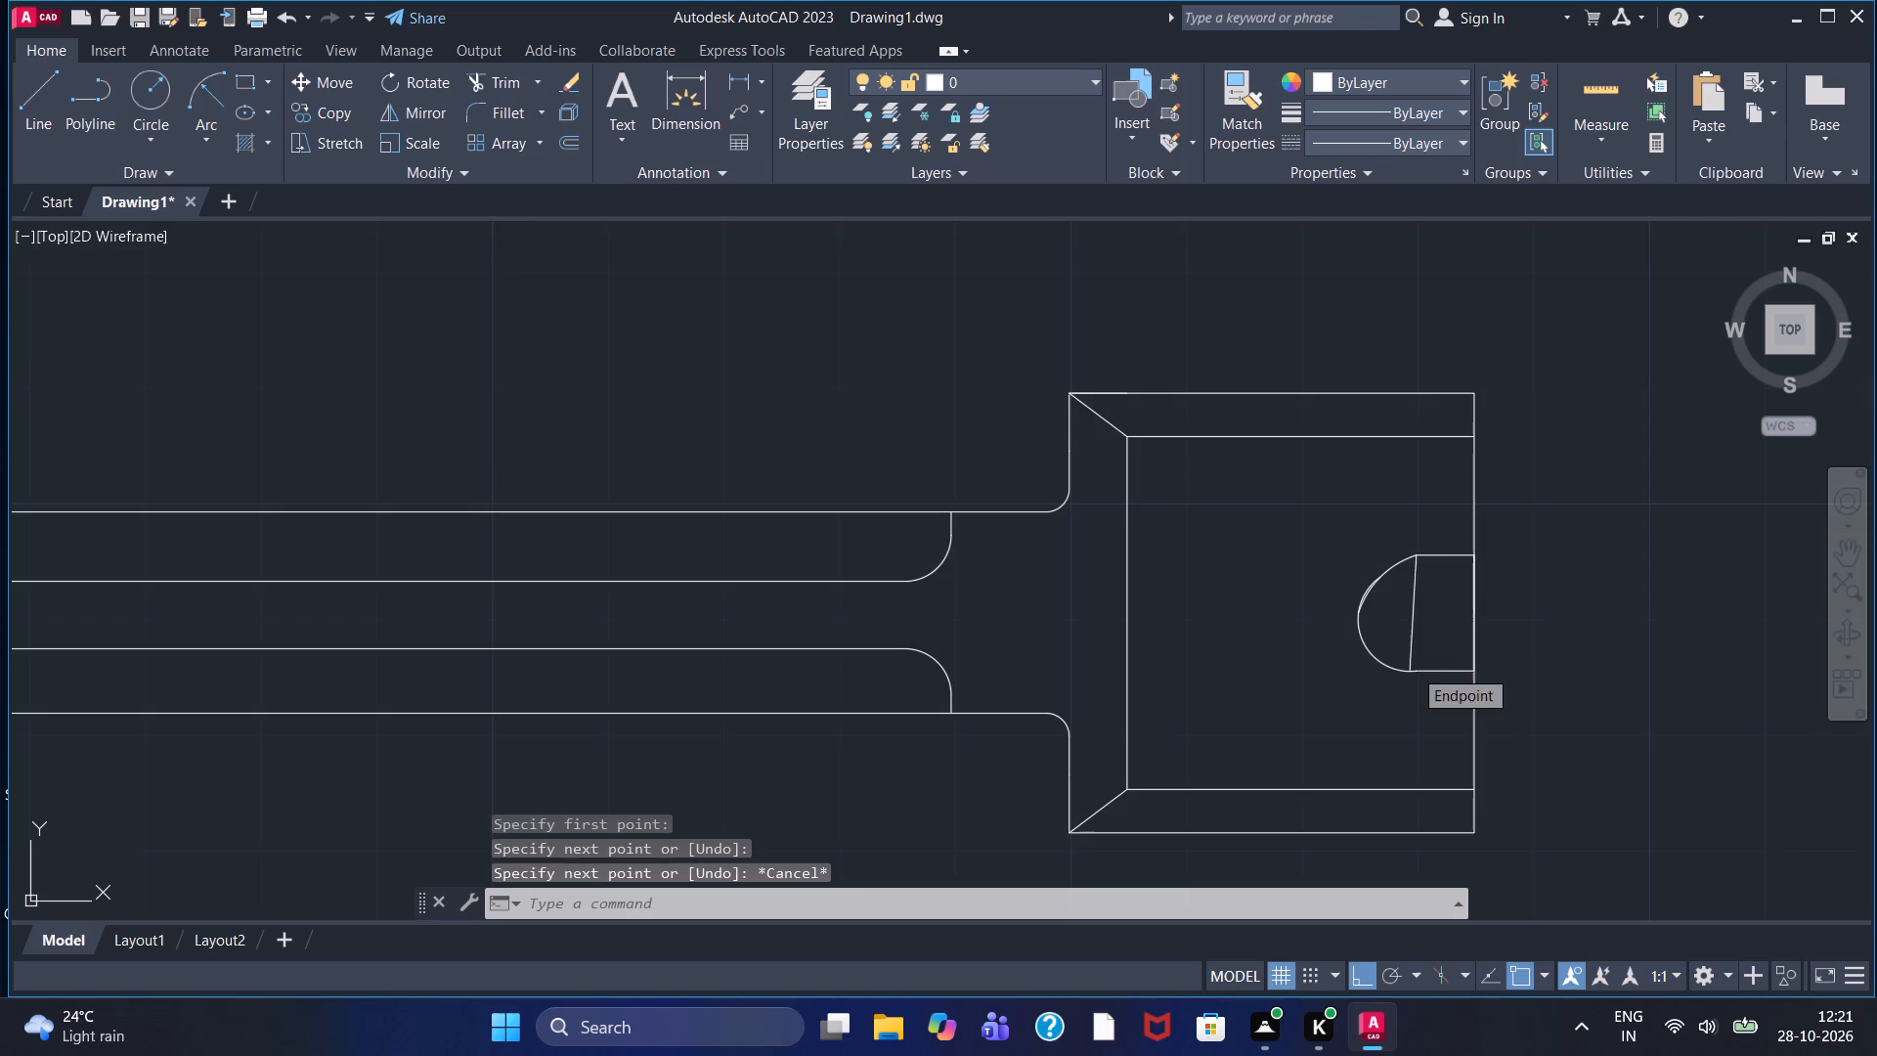
Trim the overlapping inner arc segment where the recess's two arcs cross.
{"action": "scroll", "coordinate": [1416, 637], "scroll_direction": "up", "scroll_amount": 2}
{"action": "scroll", "coordinate": [1331, 561], "scroll_direction": "up", "scroll_amount": 2}
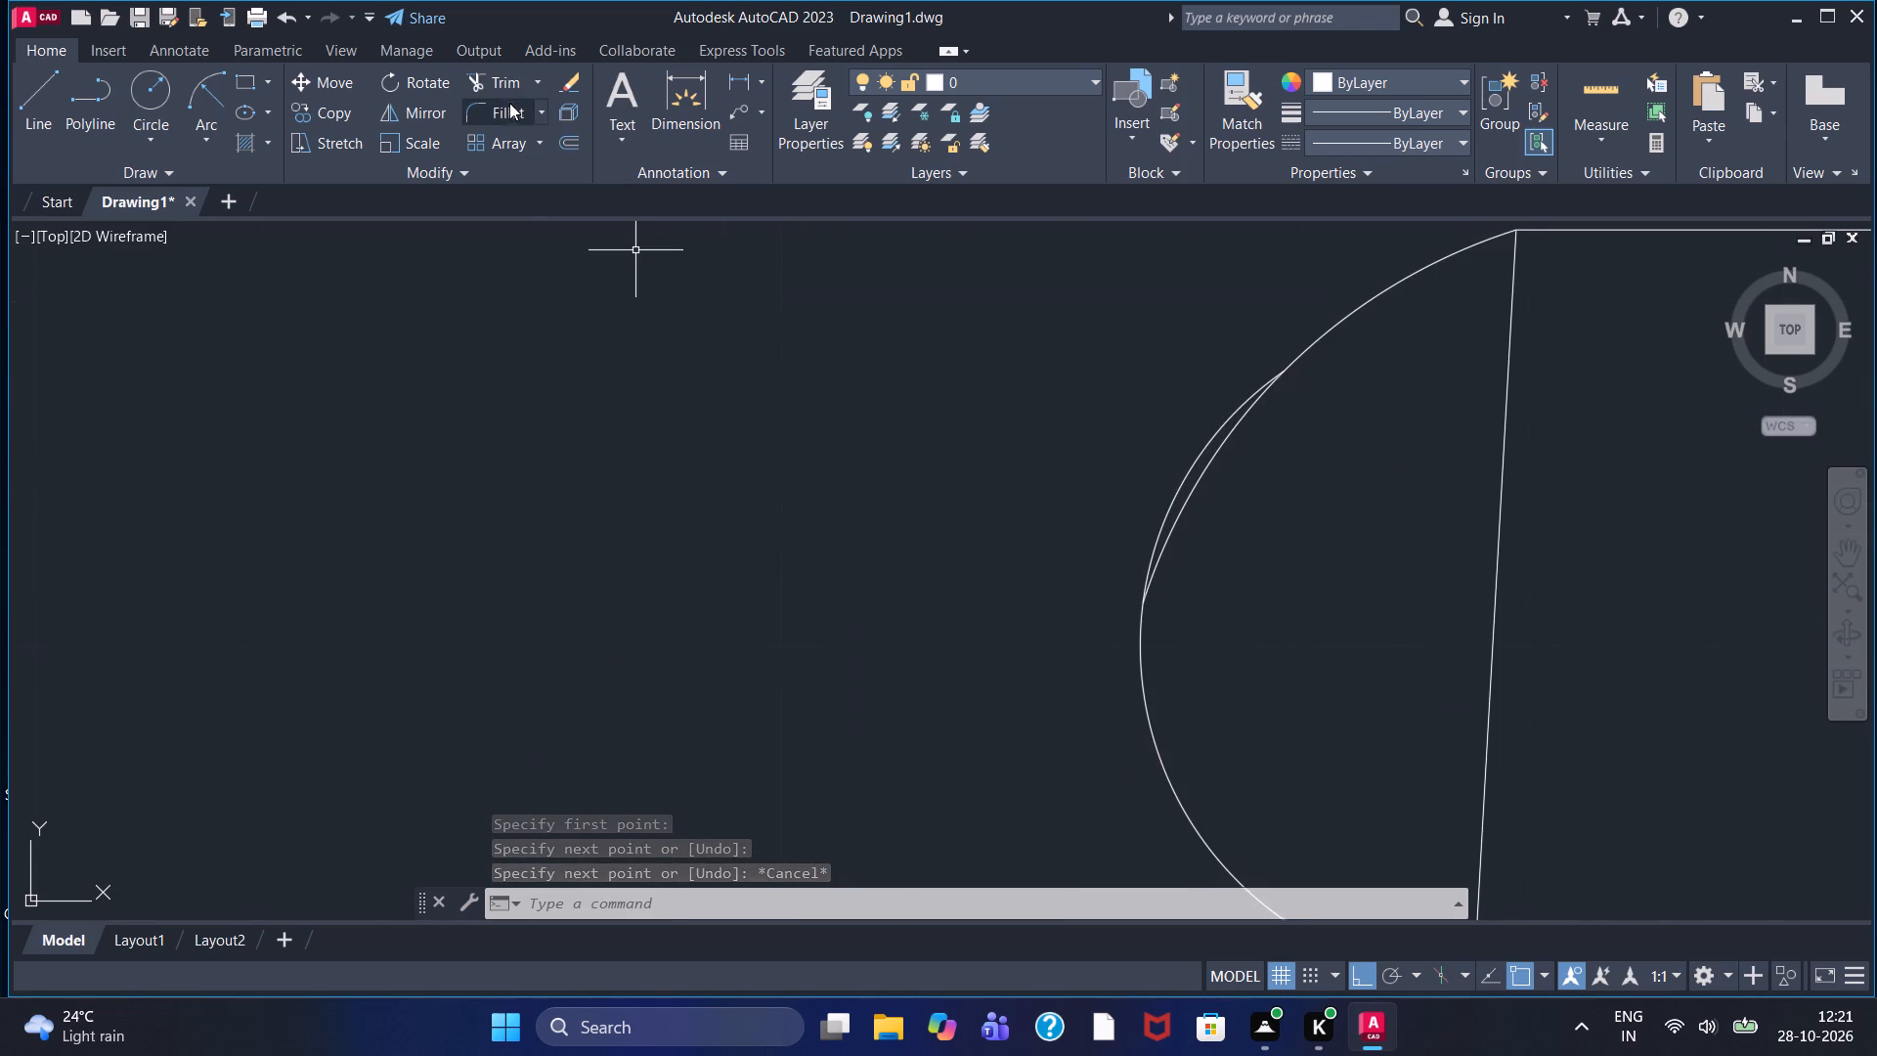
{"action": "left_click", "coordinate": [507, 75]}
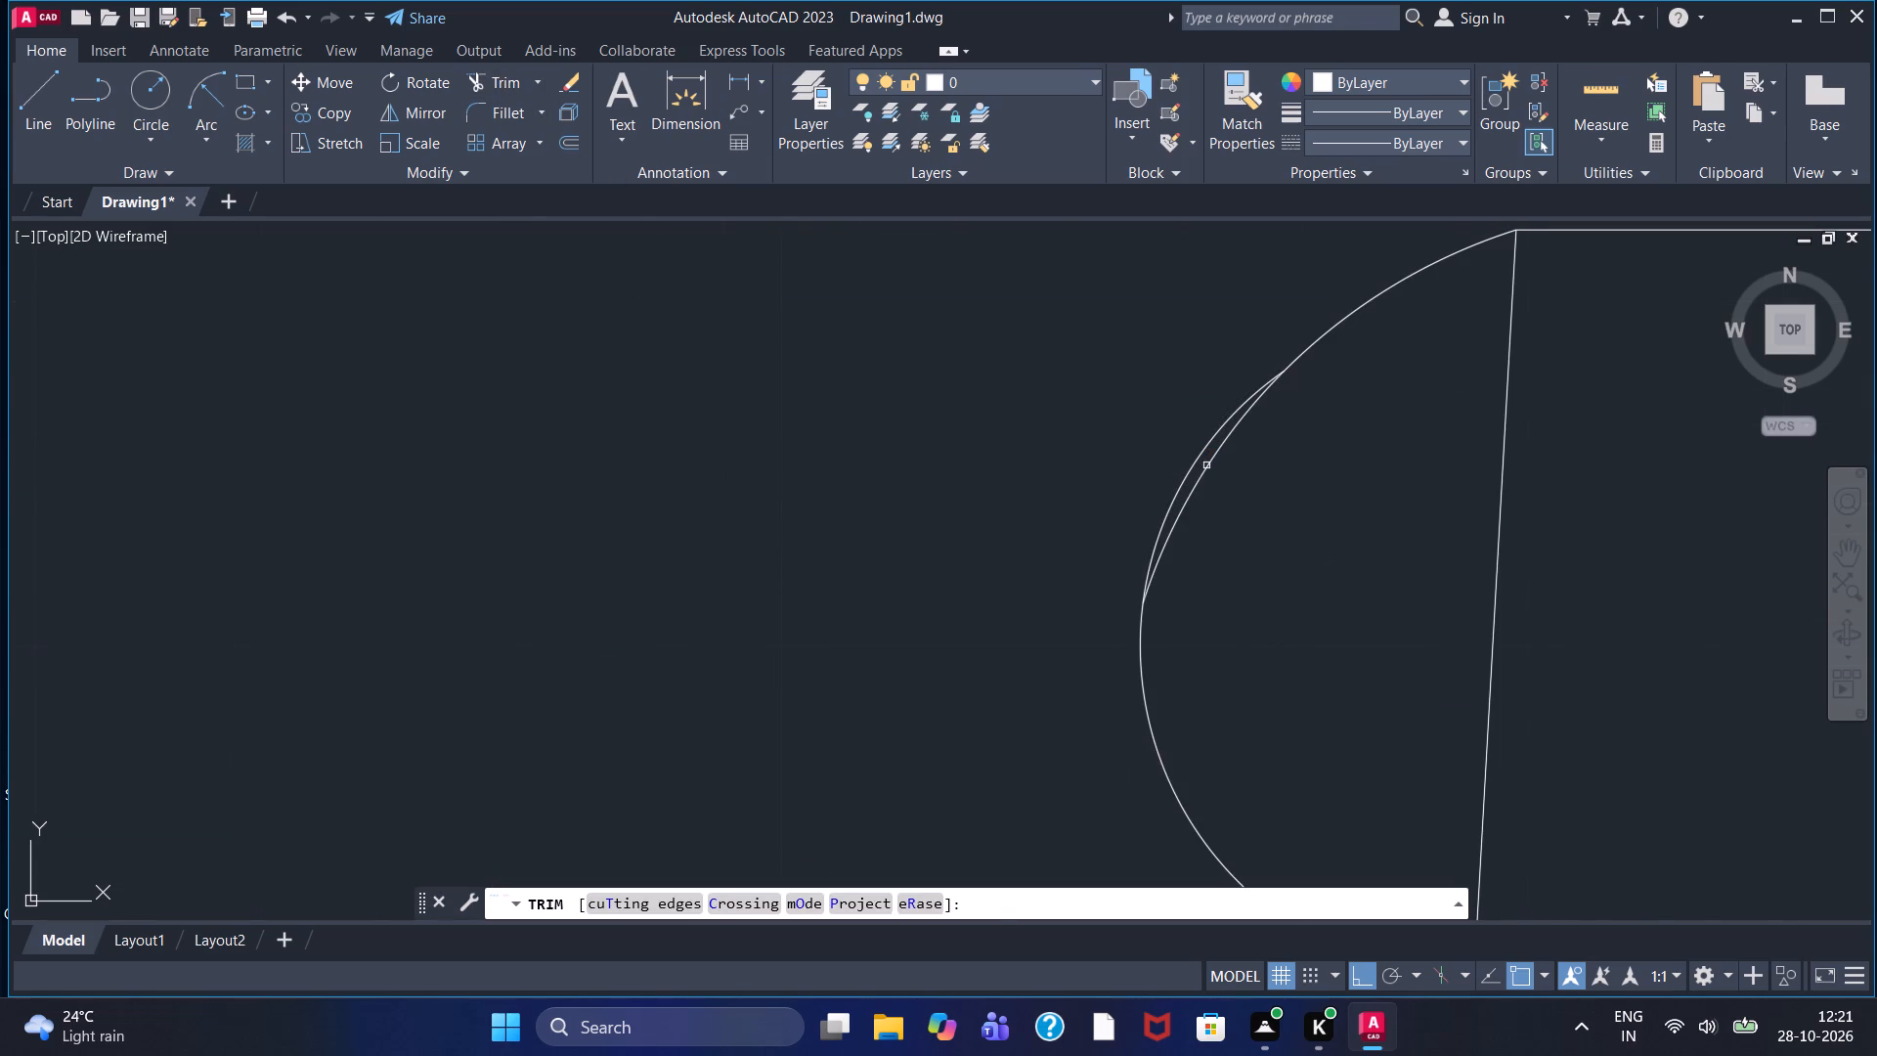
{"action": "double_click", "coordinate": [1206, 465]}
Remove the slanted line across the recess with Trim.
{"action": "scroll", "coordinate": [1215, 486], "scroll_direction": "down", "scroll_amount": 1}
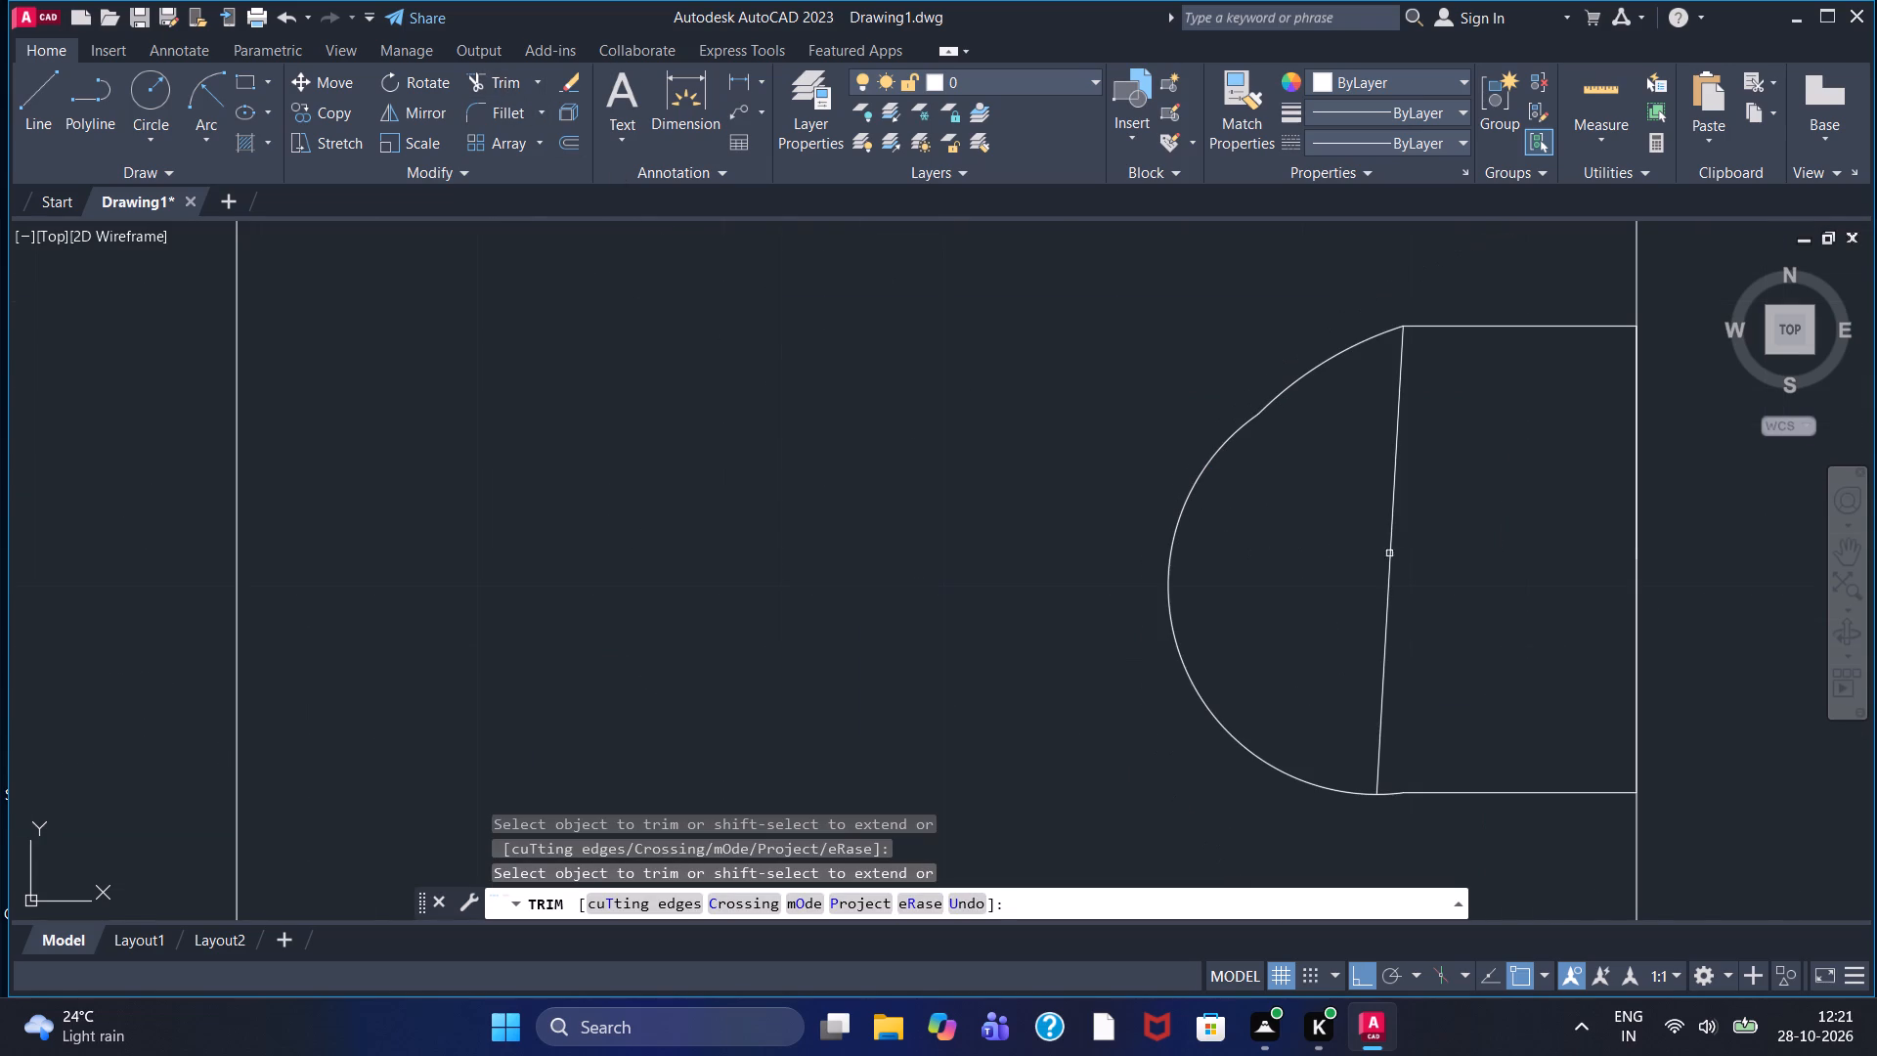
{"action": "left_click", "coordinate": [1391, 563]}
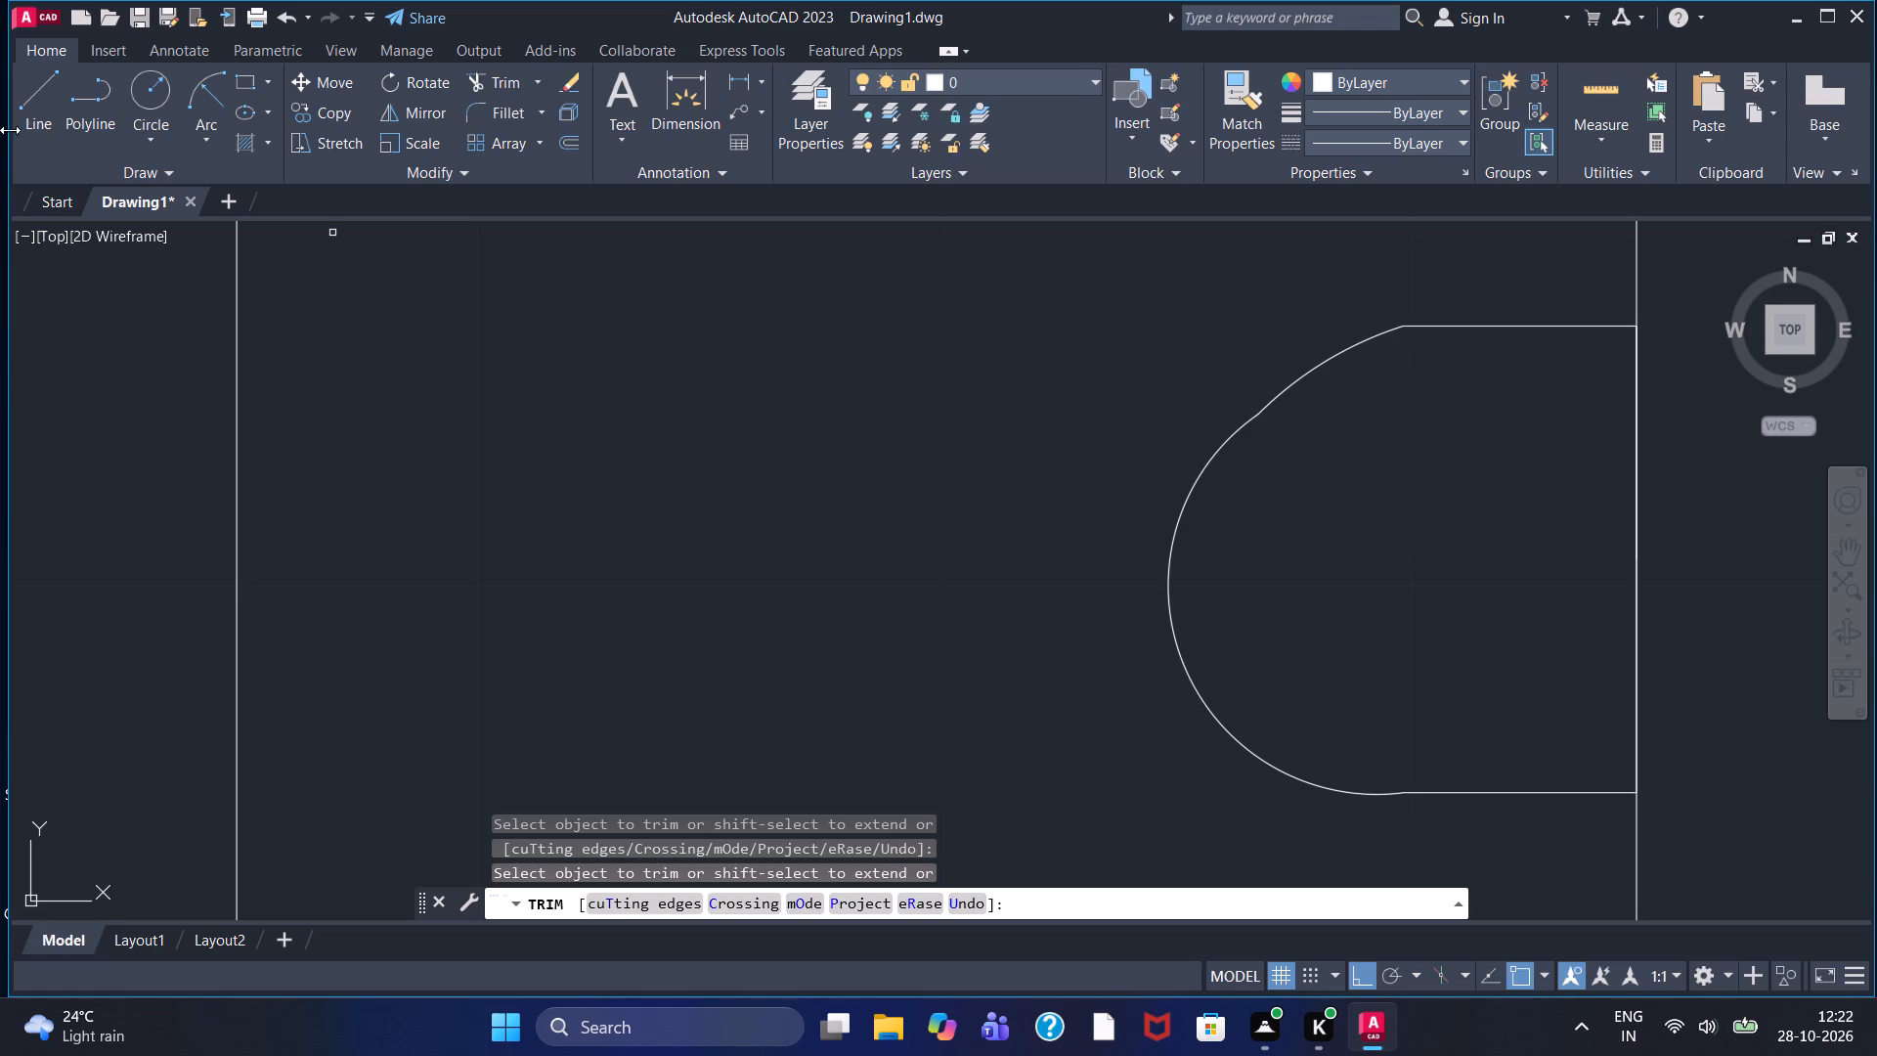
Draw a vertical line across the recess from the lower short line's inner end to the upper short line's inner end.
{"action": "left_click", "coordinate": [18, 125]}
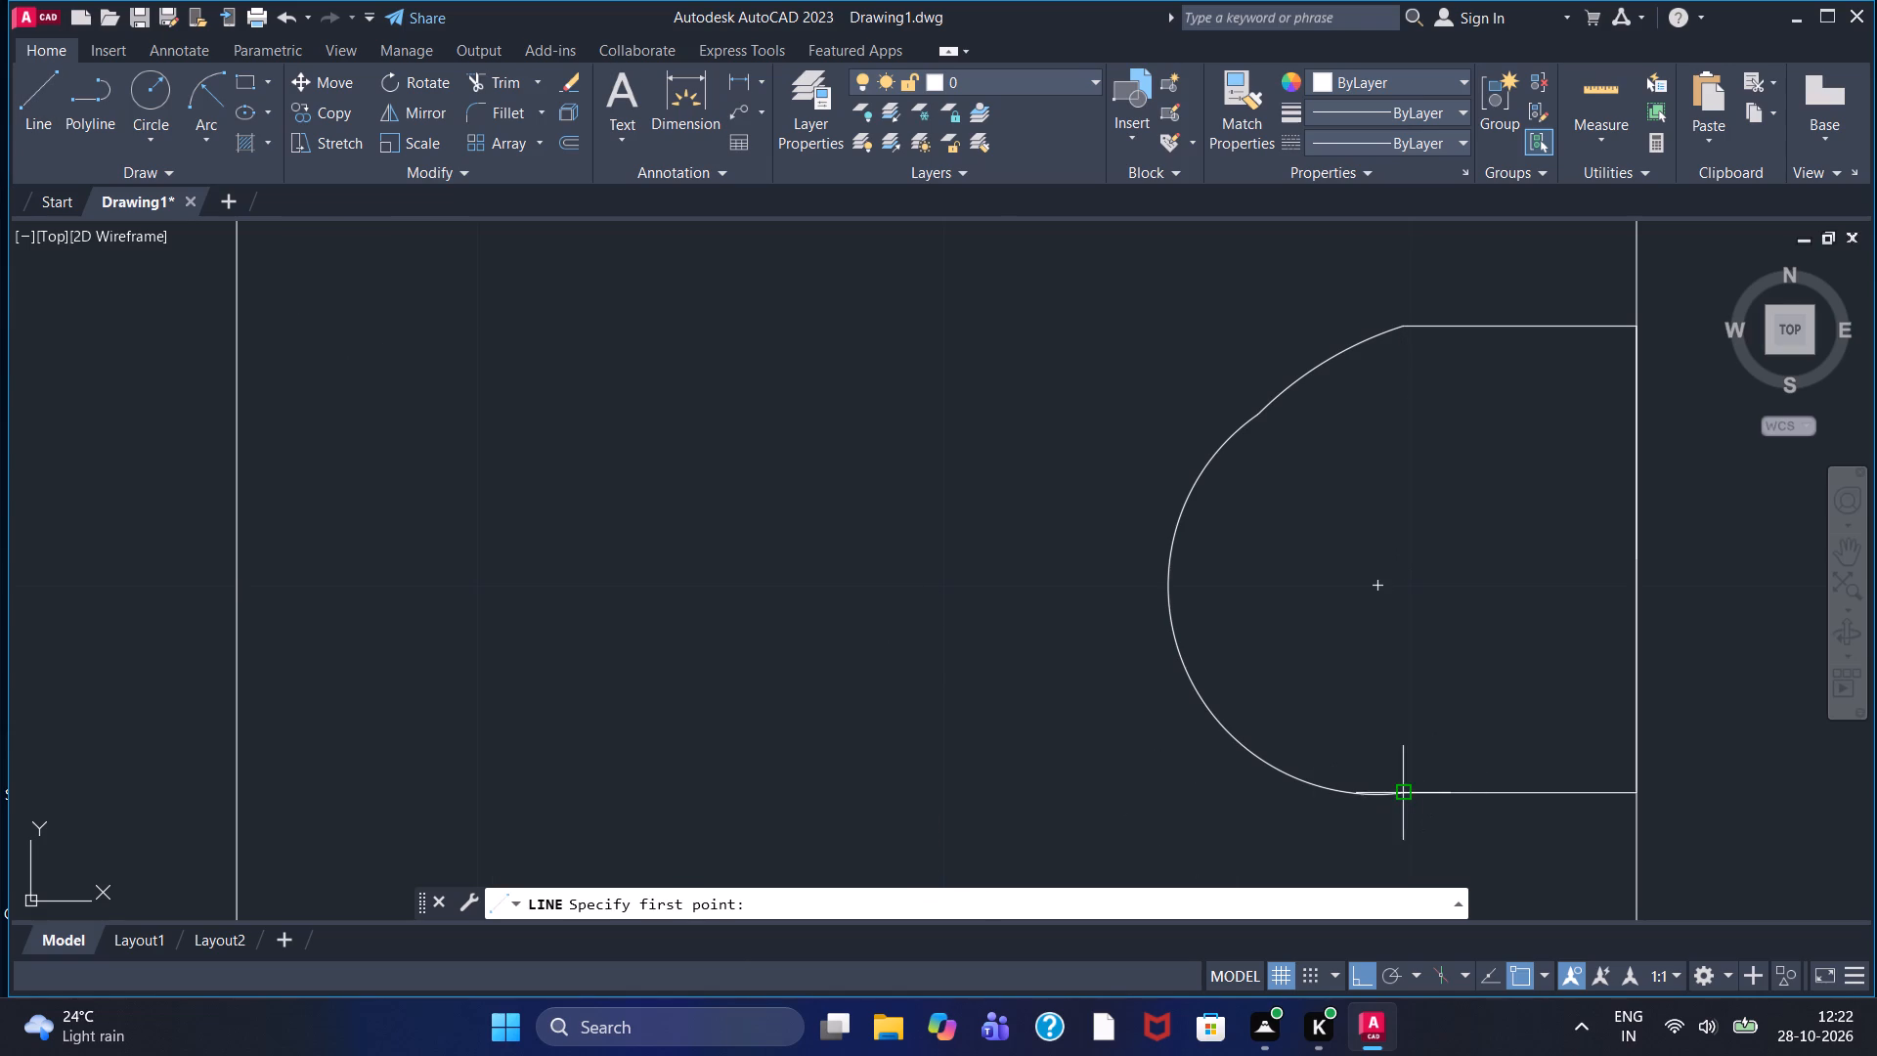
{"action": "left_click", "coordinate": [1400, 795]}
{"action": "left_click", "coordinate": [1399, 322]}
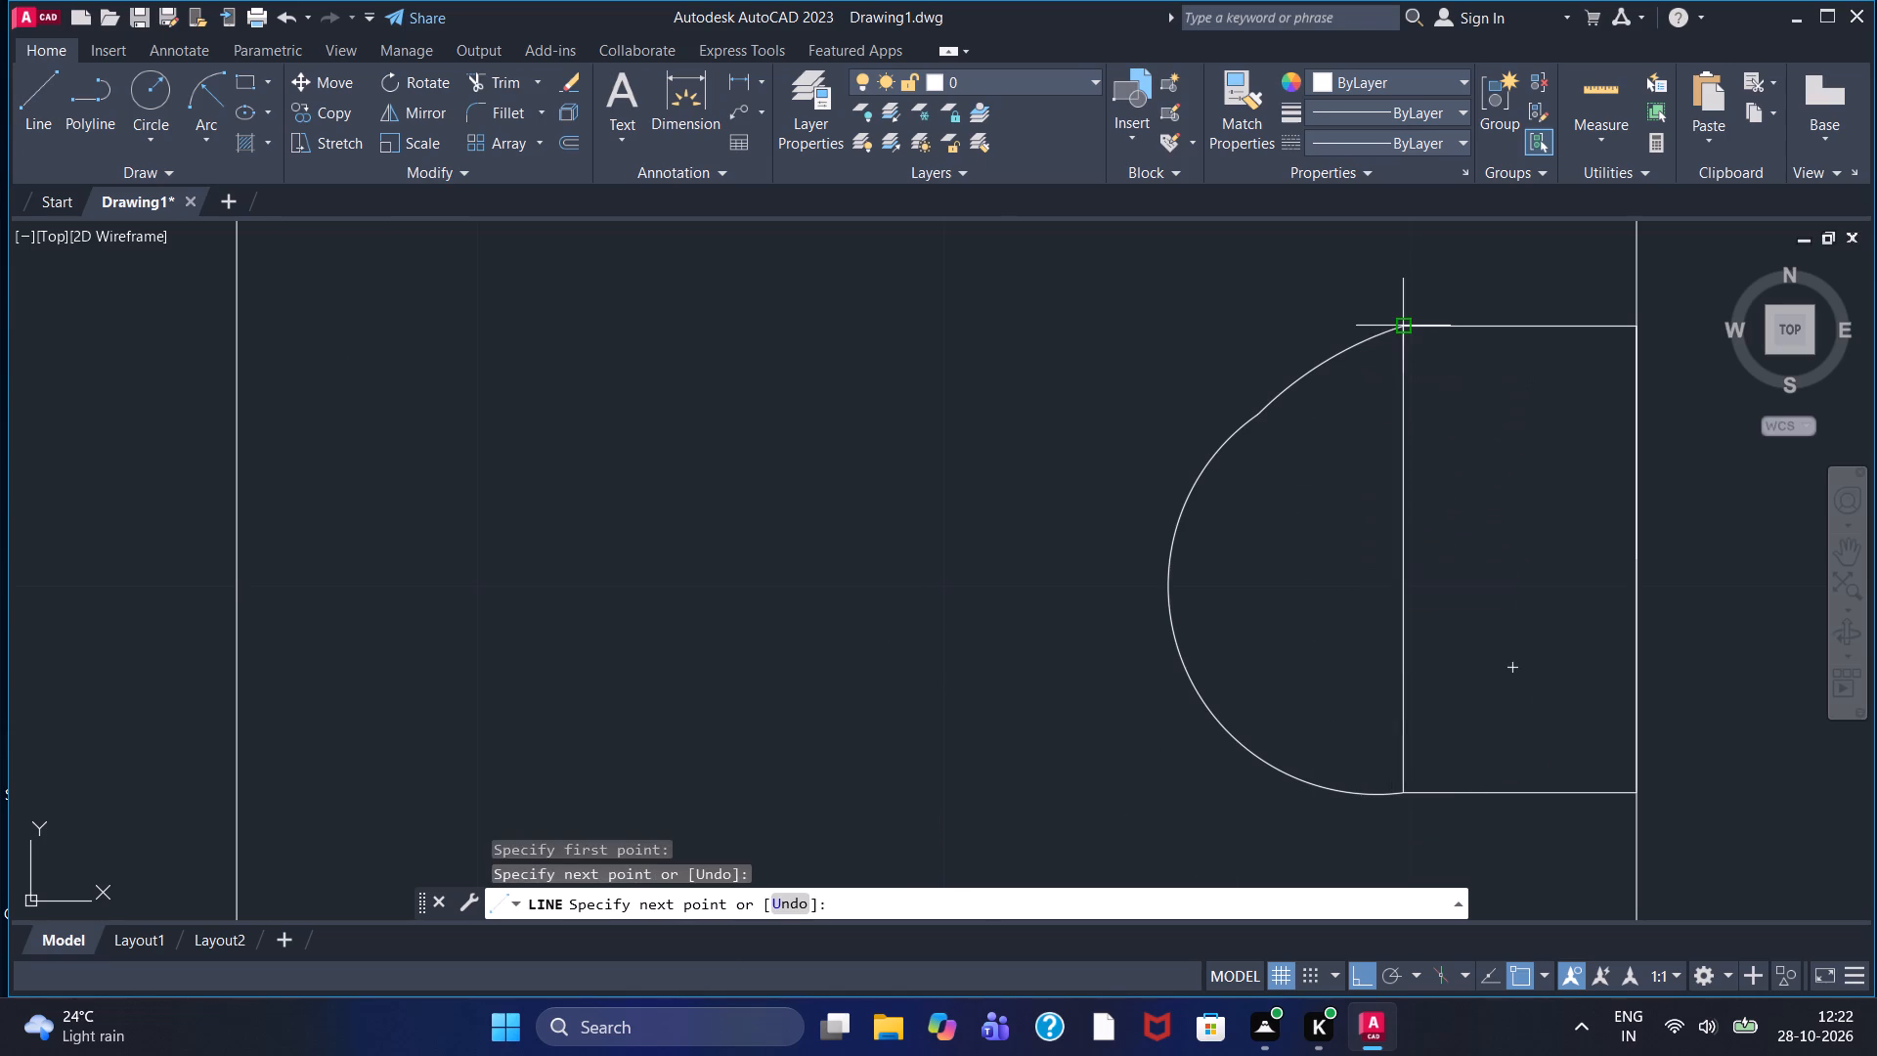
{"action": "key", "text": "Escape"}
{"action": "scroll", "coordinate": [1391, 402], "scroll_direction": "down", "scroll_amount": 1}
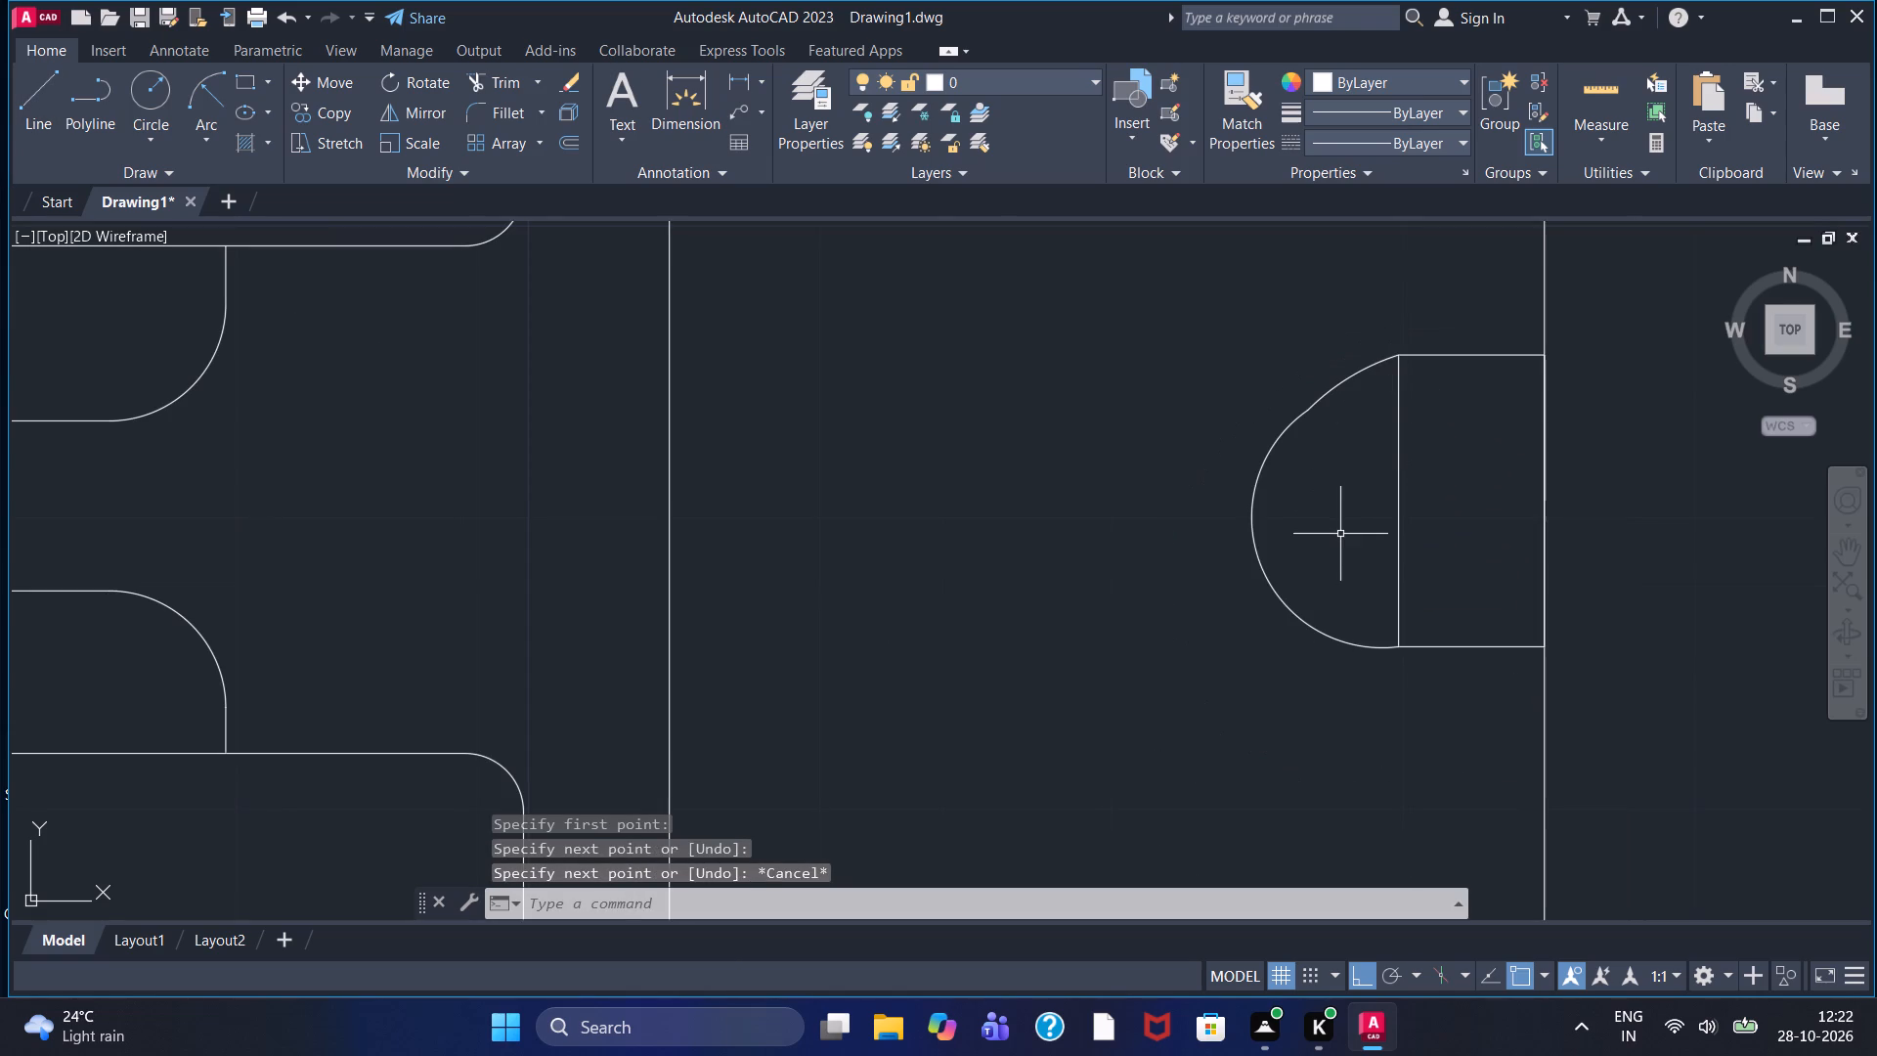
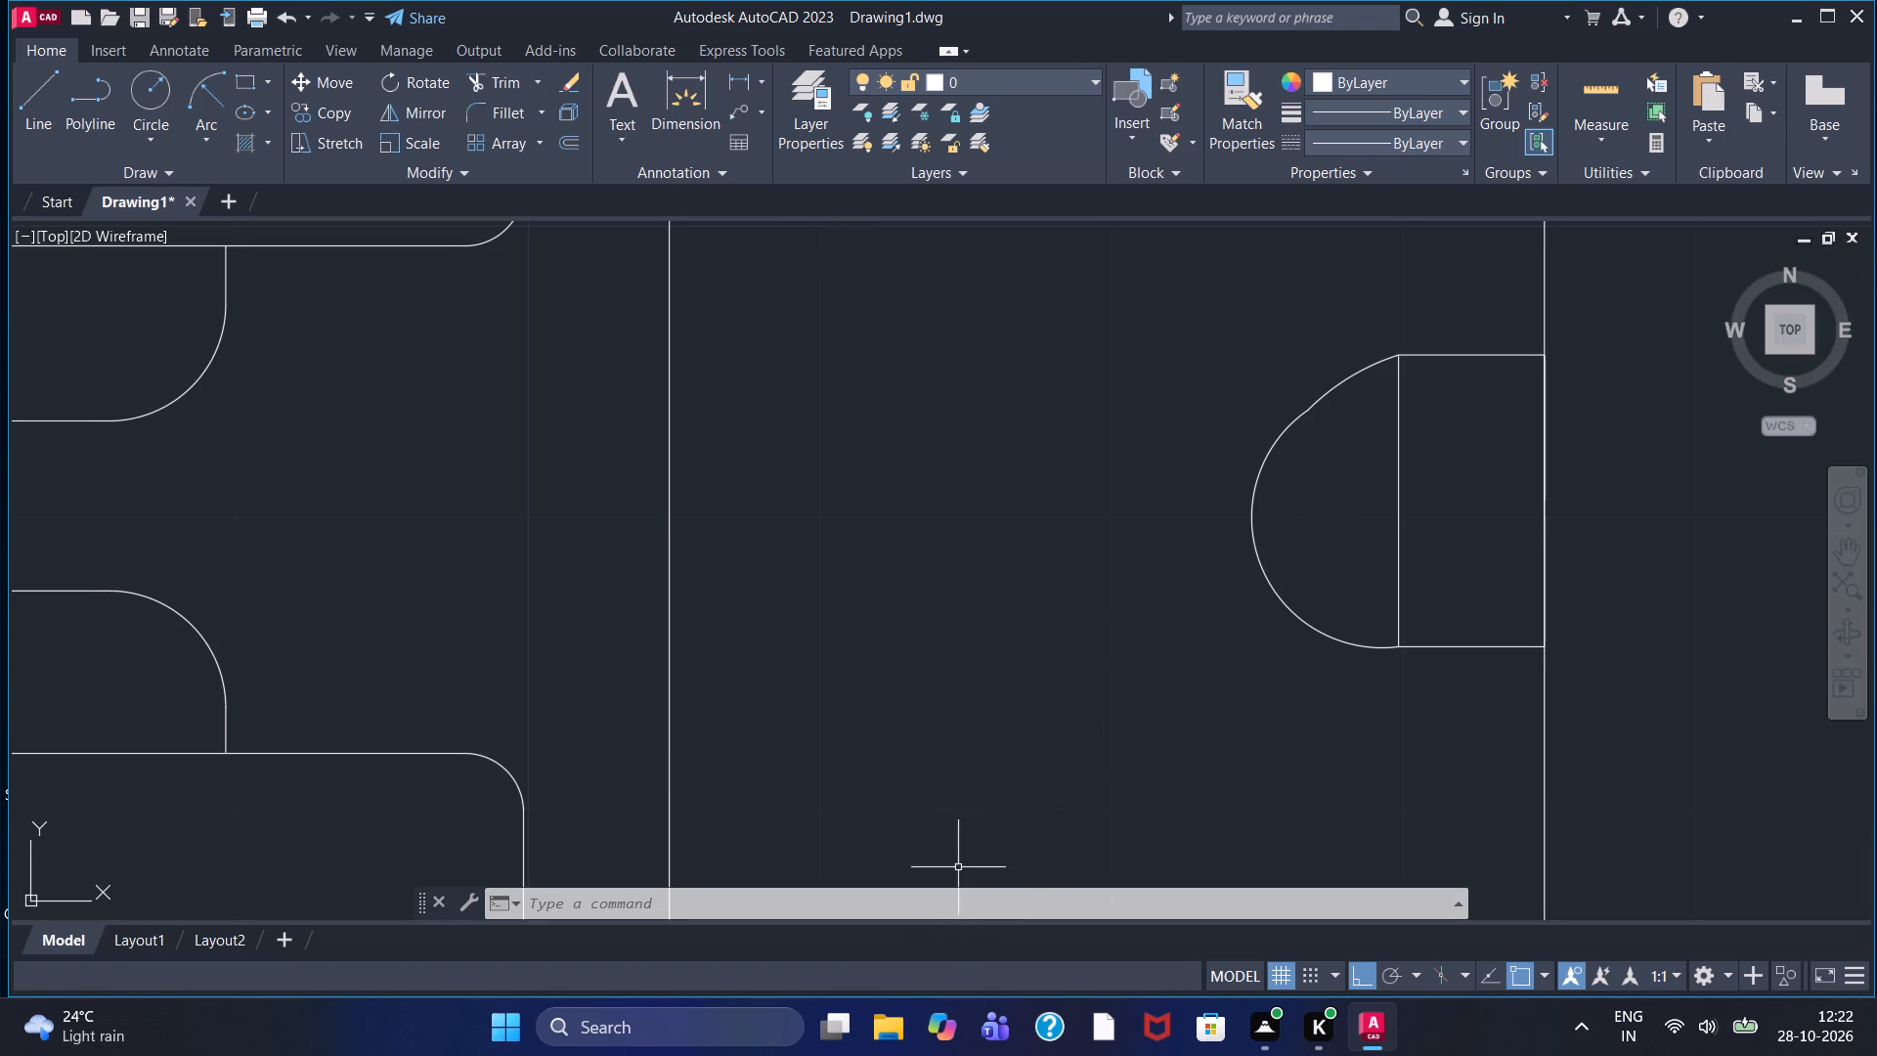
Hatch the neck section, including the adjoining walls of both end blocks, with the ANSI31 pattern.
{"action": "scroll", "coordinate": [756, 514], "scroll_direction": "down", "scroll_amount": 4}
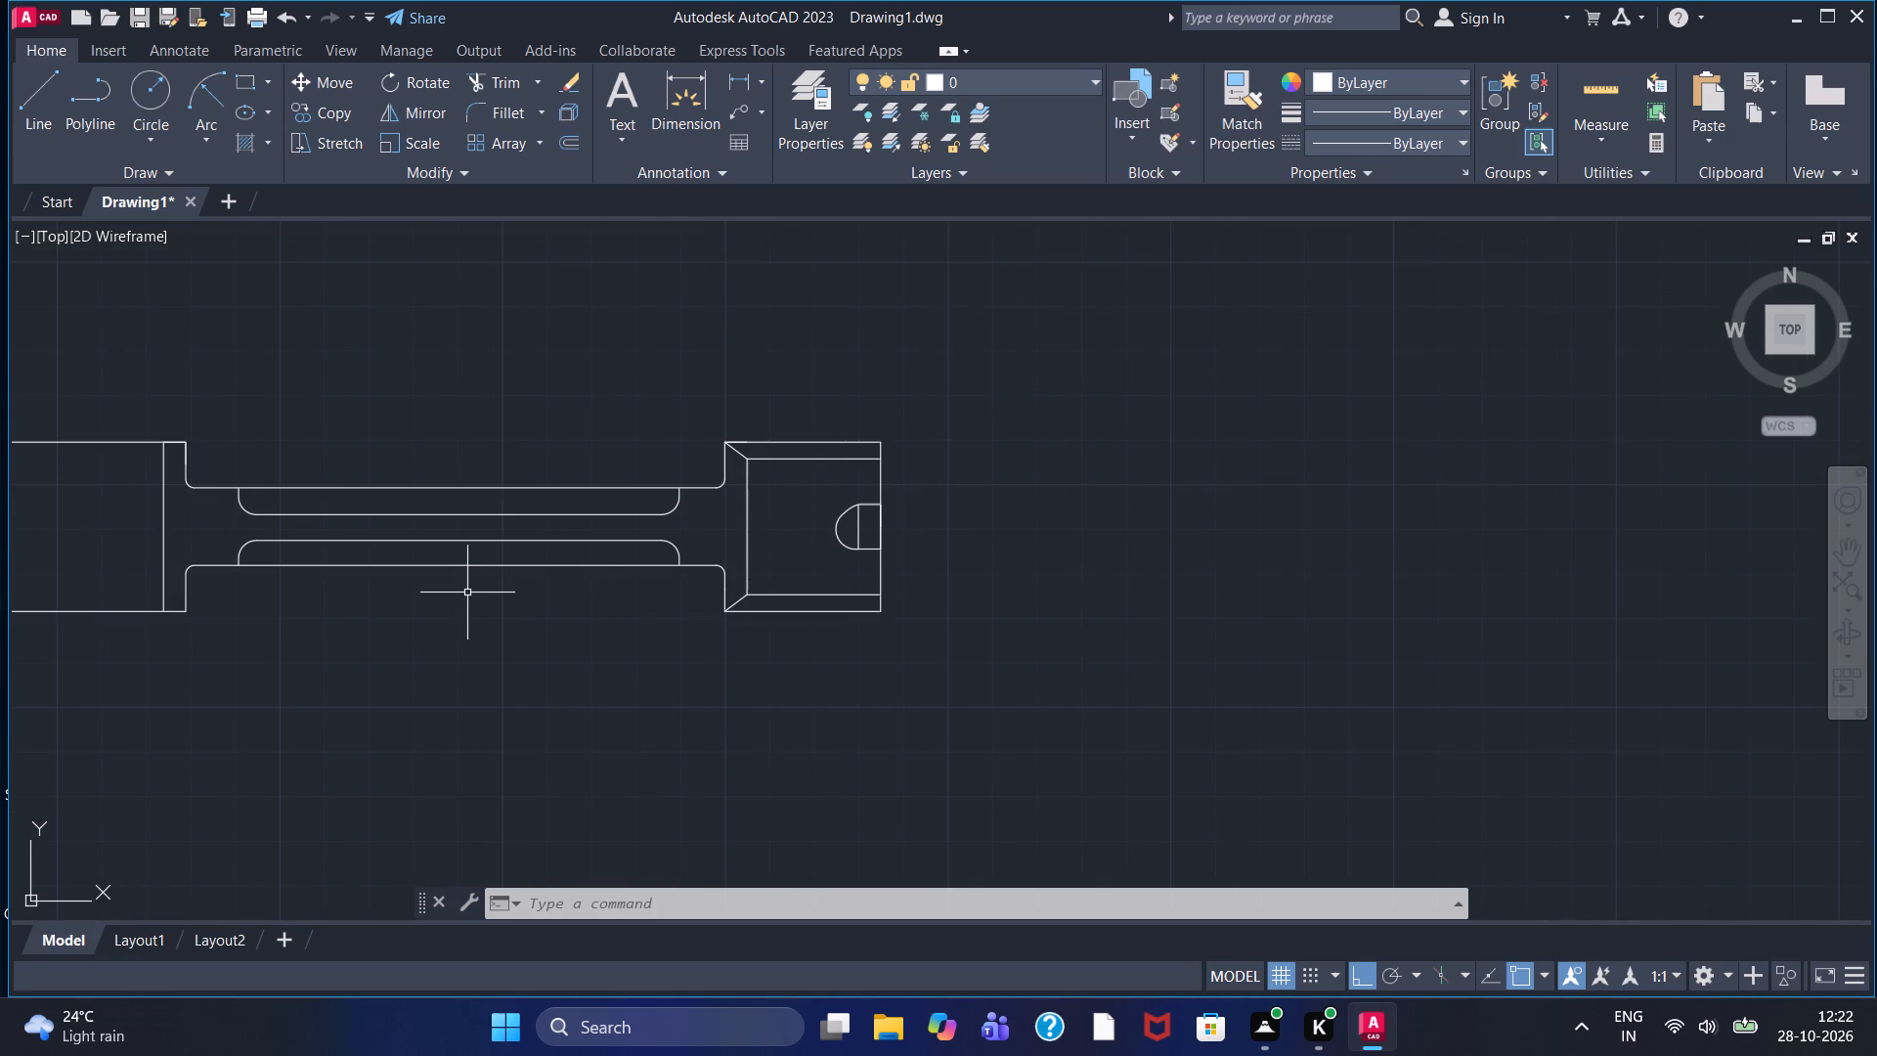
{"action": "left_click", "coordinate": [247, 152]}
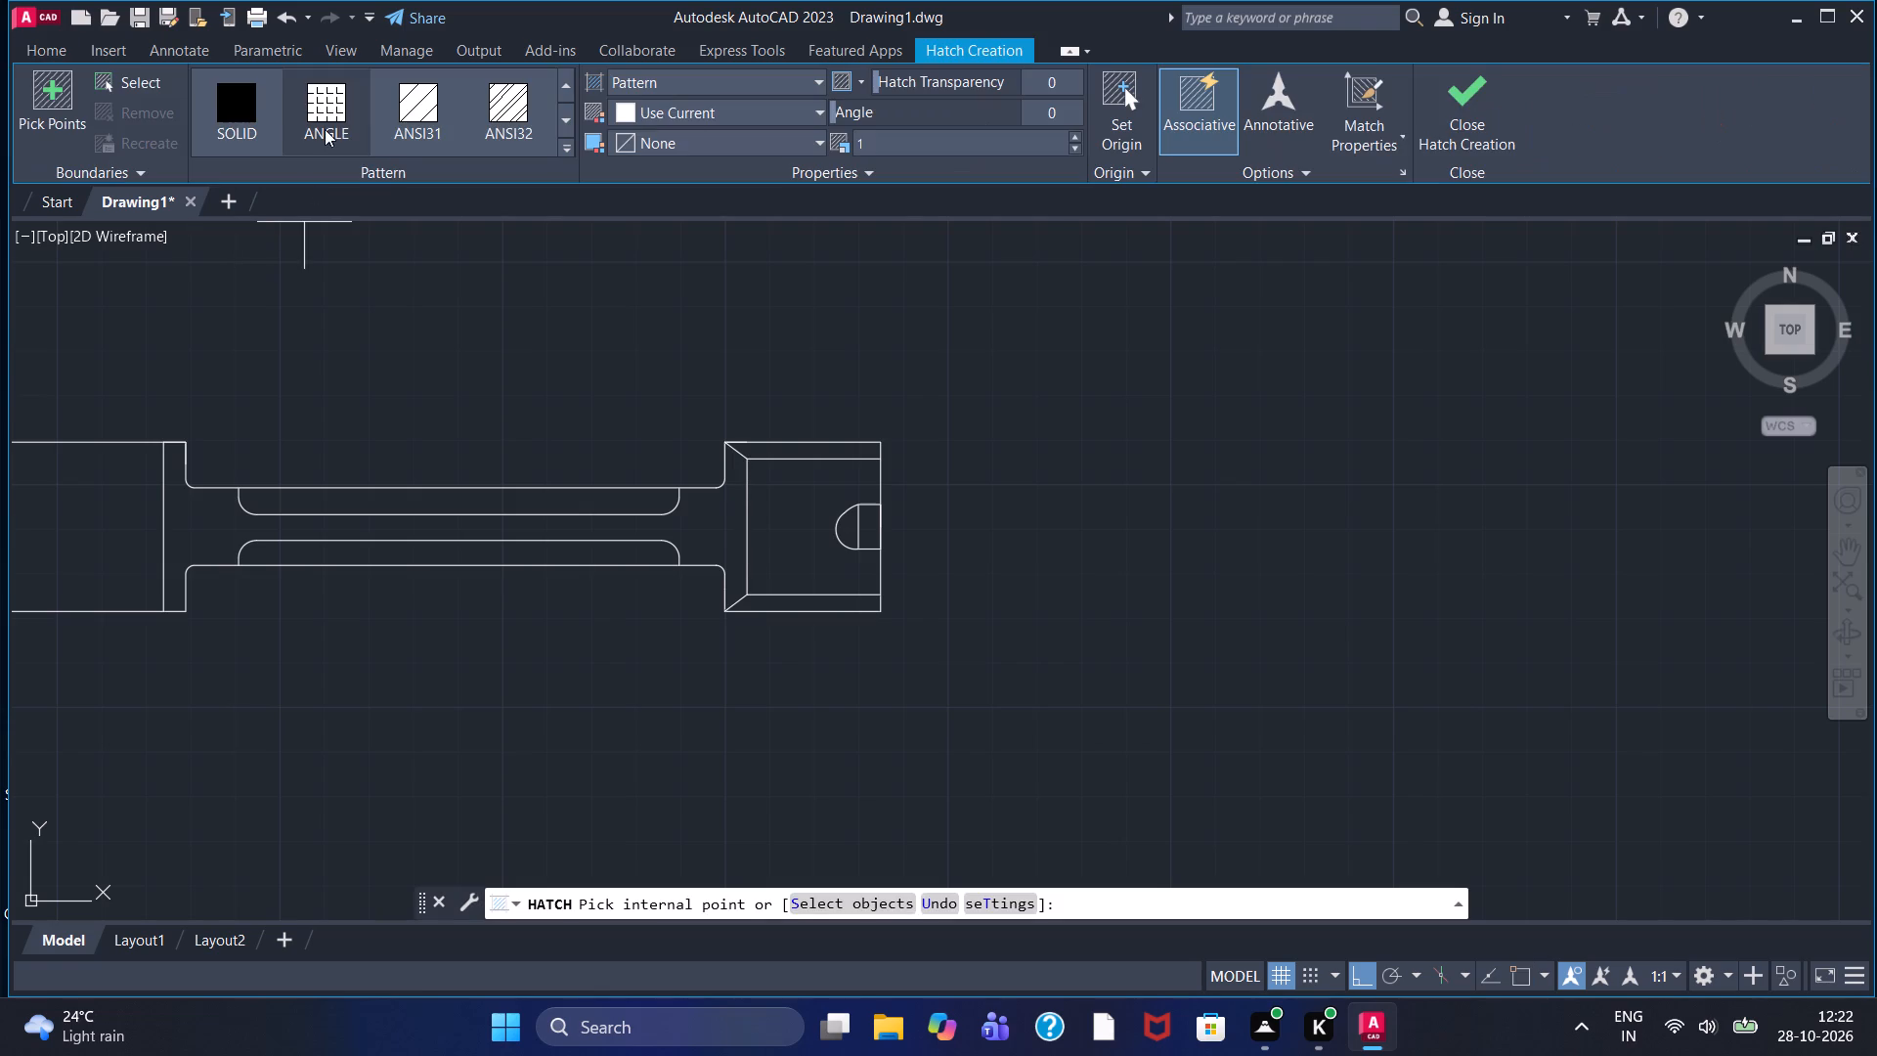
{"action": "left_click", "coordinate": [413, 113]}
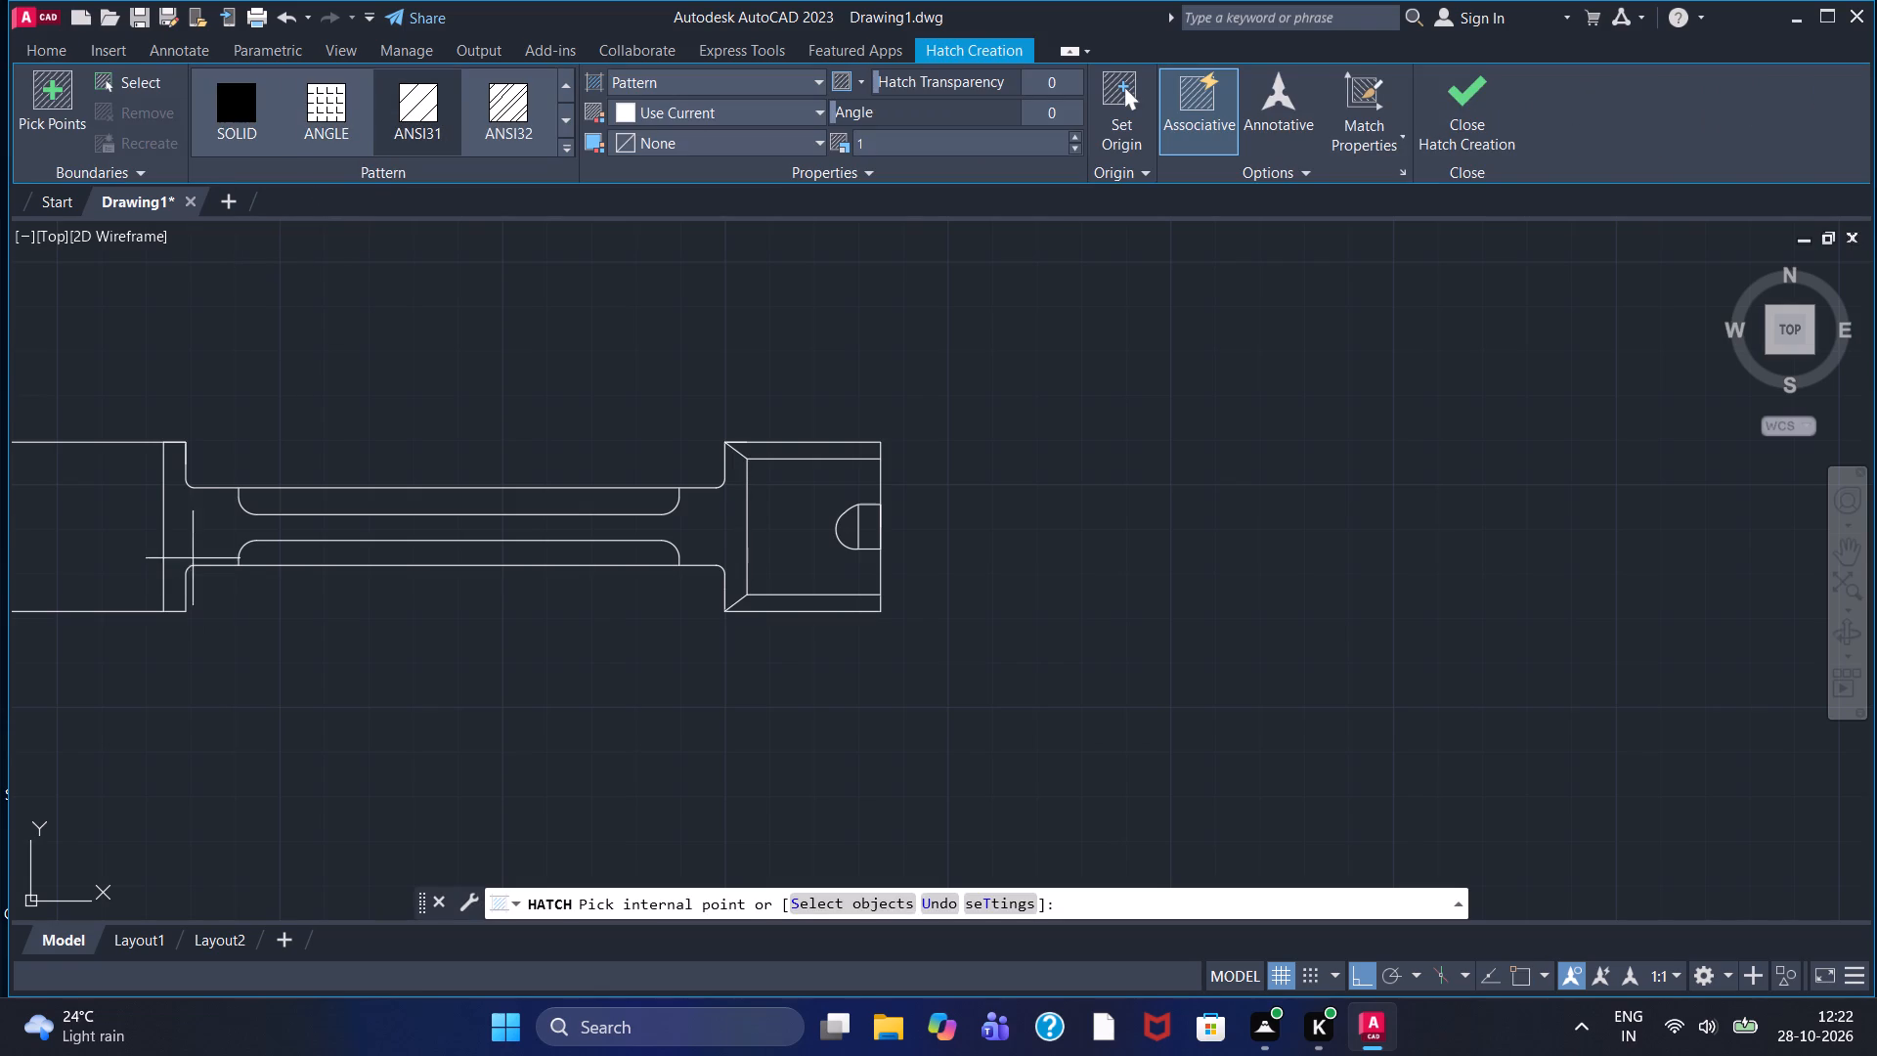
{"action": "left_click", "coordinate": [201, 536]}
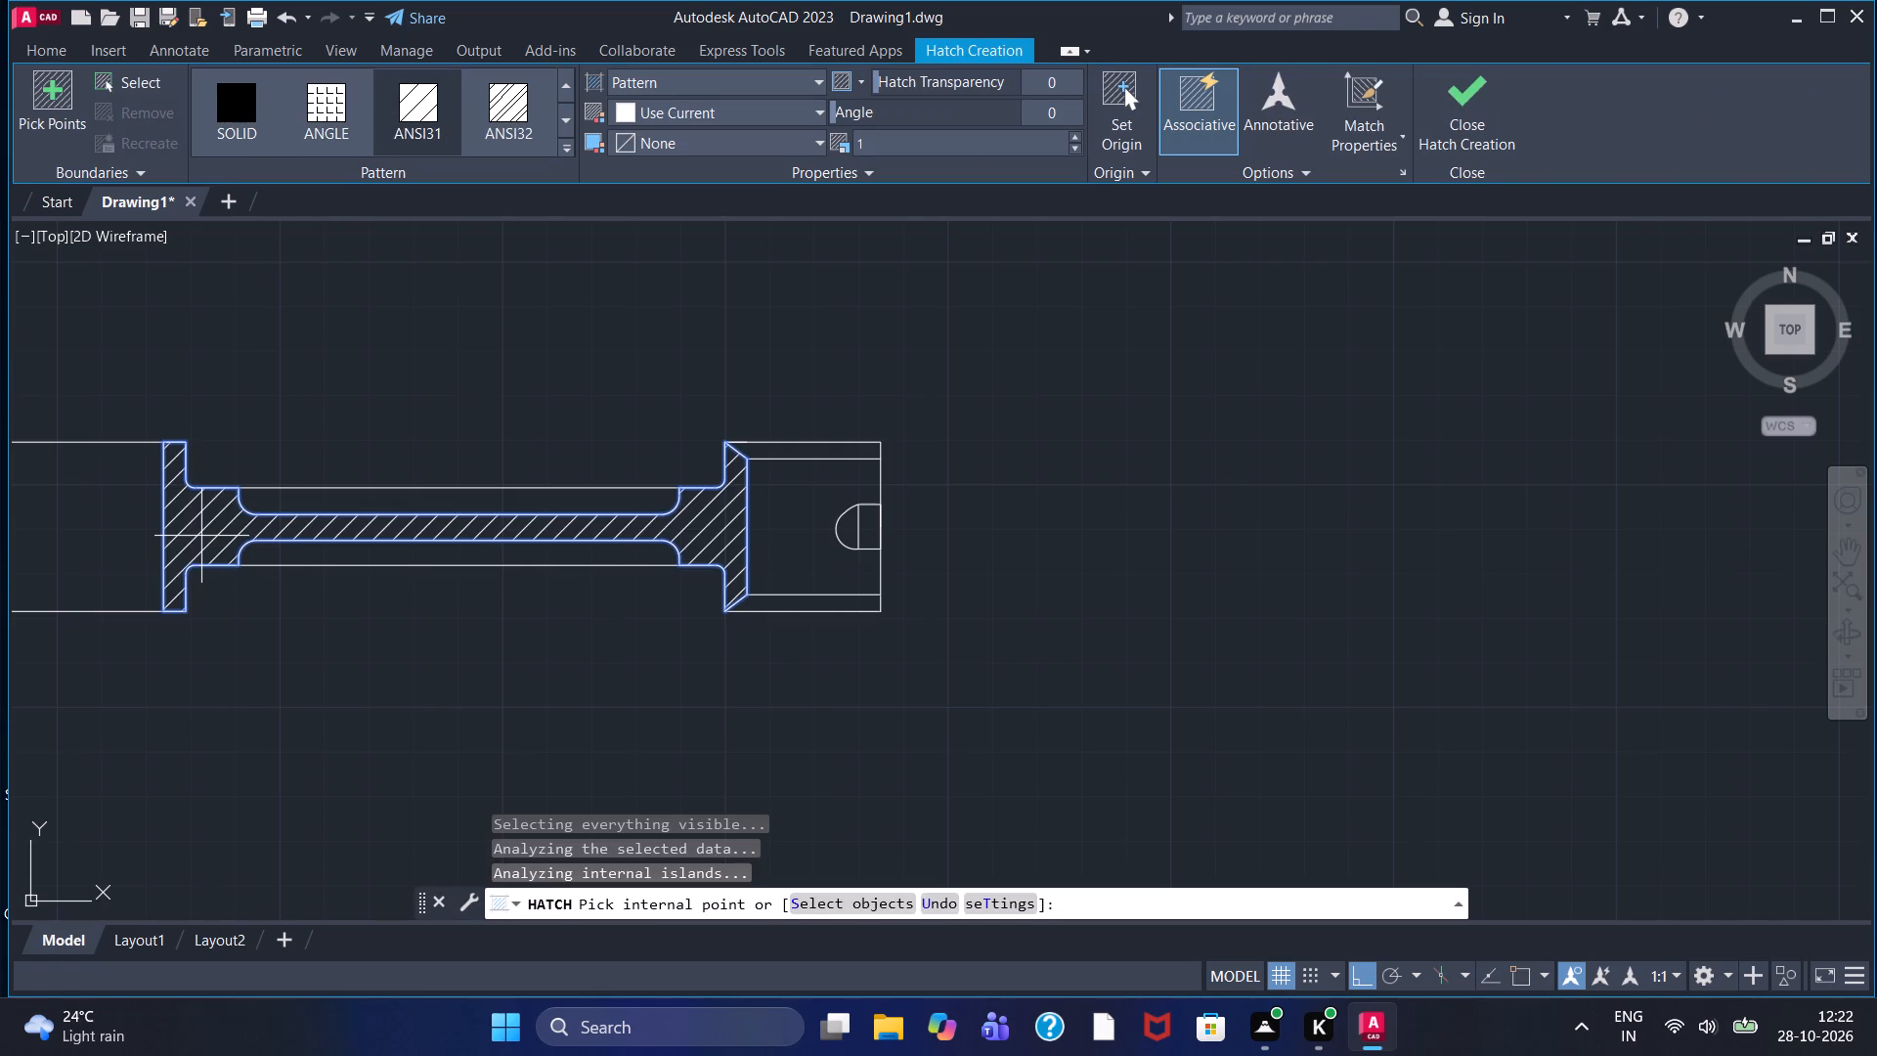
{"action": "left_click", "coordinate": [1468, 129]}
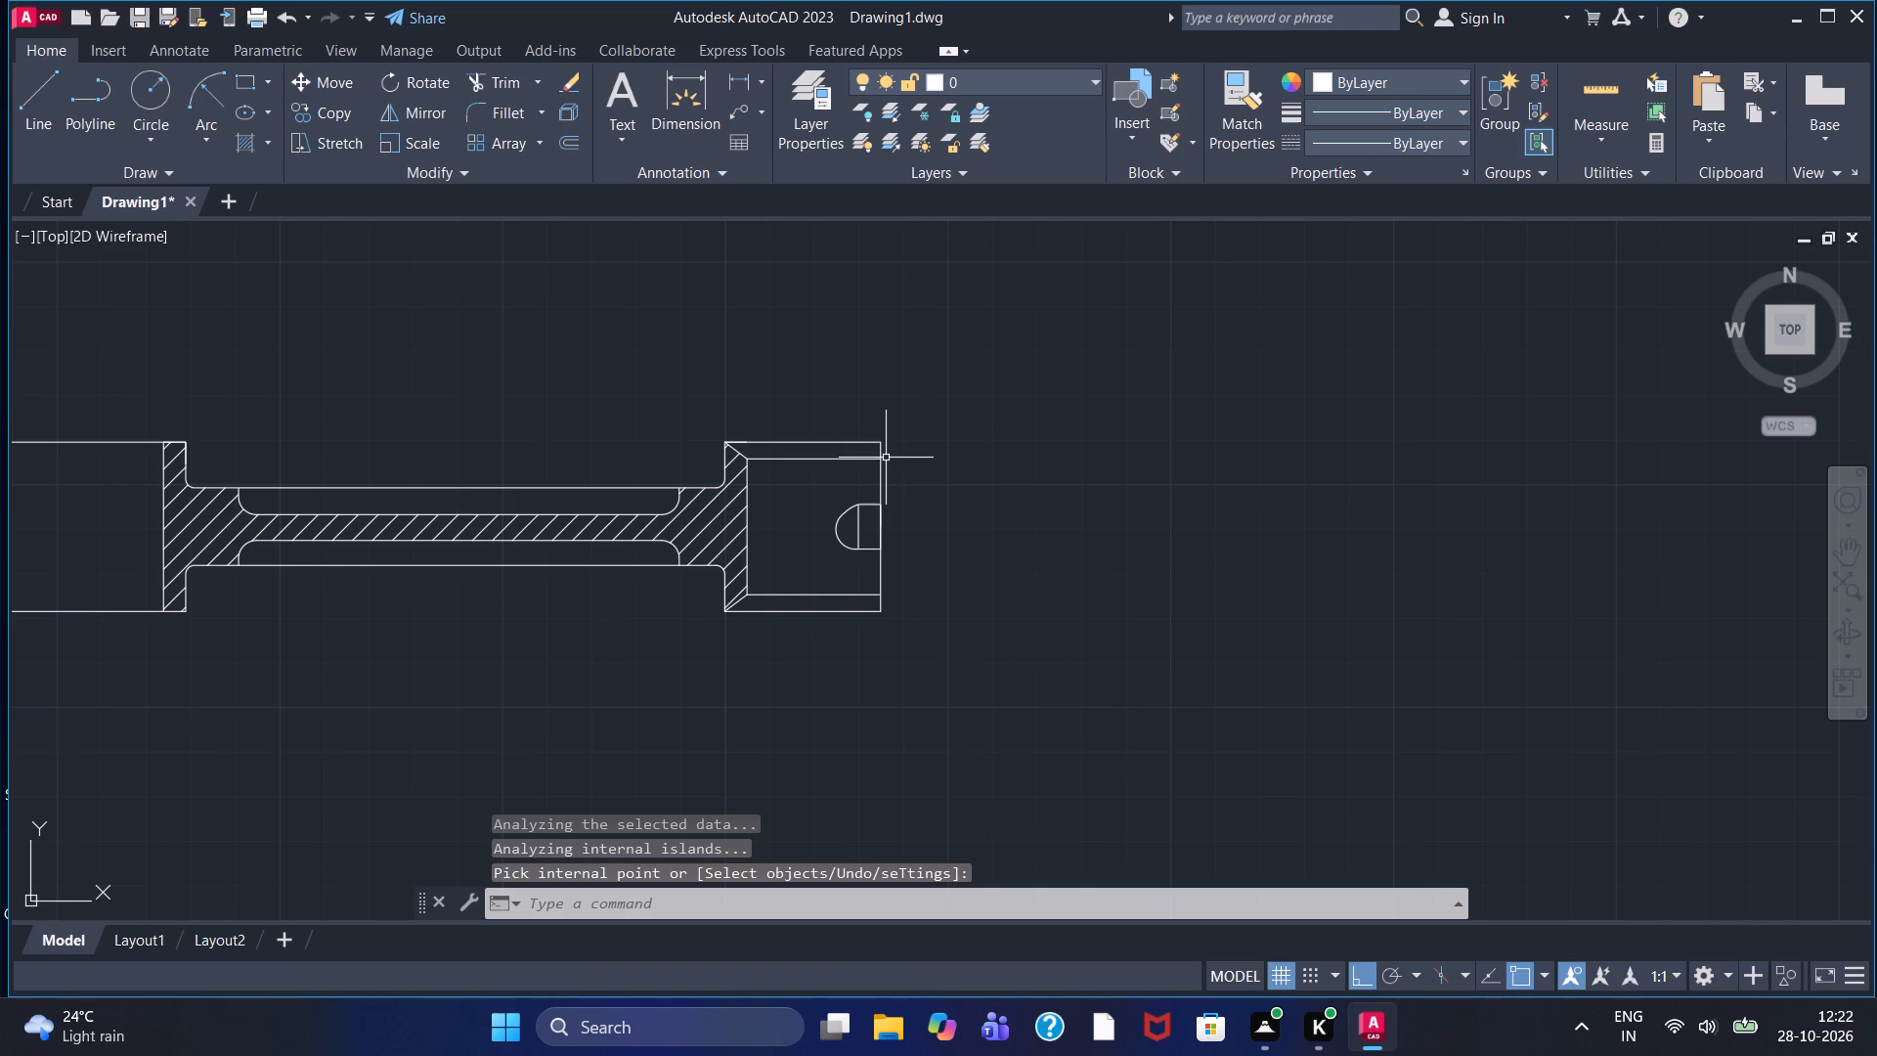
Hatch the left end block's outer wall above and below the flared slot with the ANSI31 pattern.
{"action": "scroll", "coordinate": [161, 404], "scroll_direction": "down", "scroll_amount": 1}
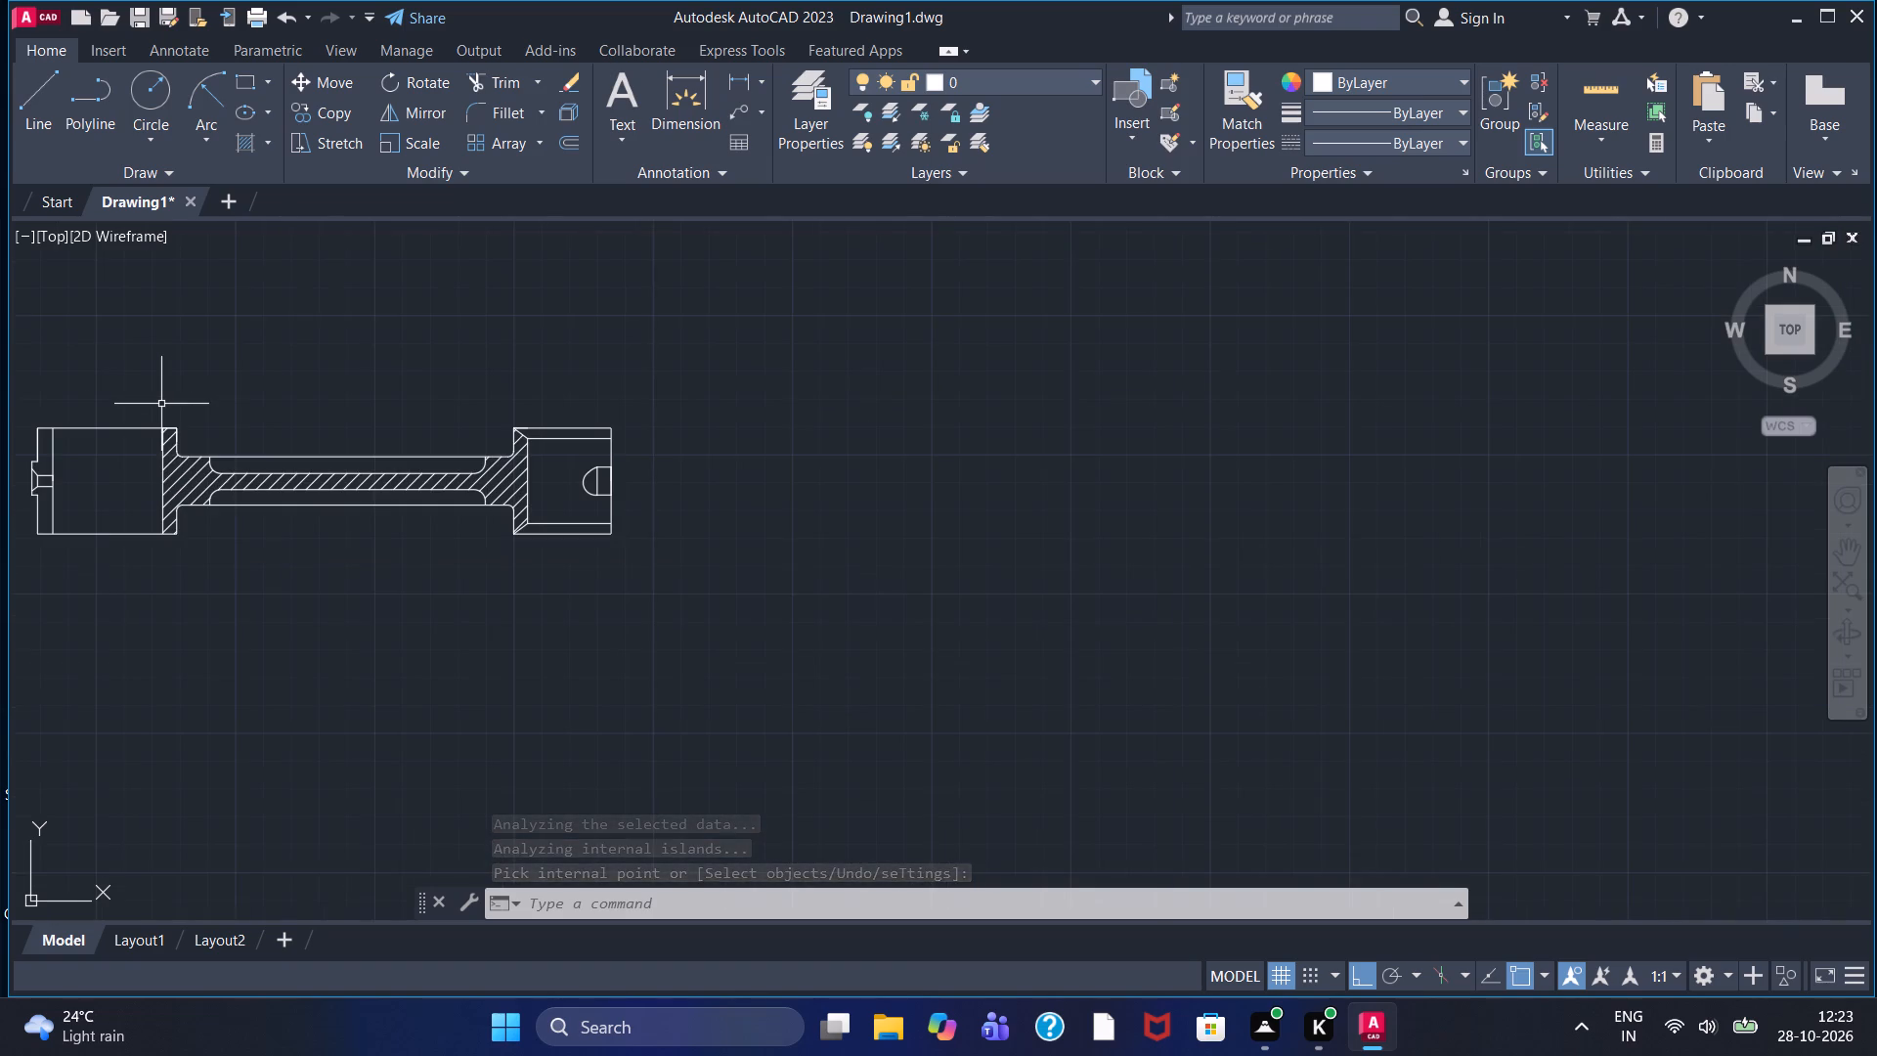
{"action": "middle_click_drag", "start_coordinate": [161, 407], "coordinate": [279, 394]}
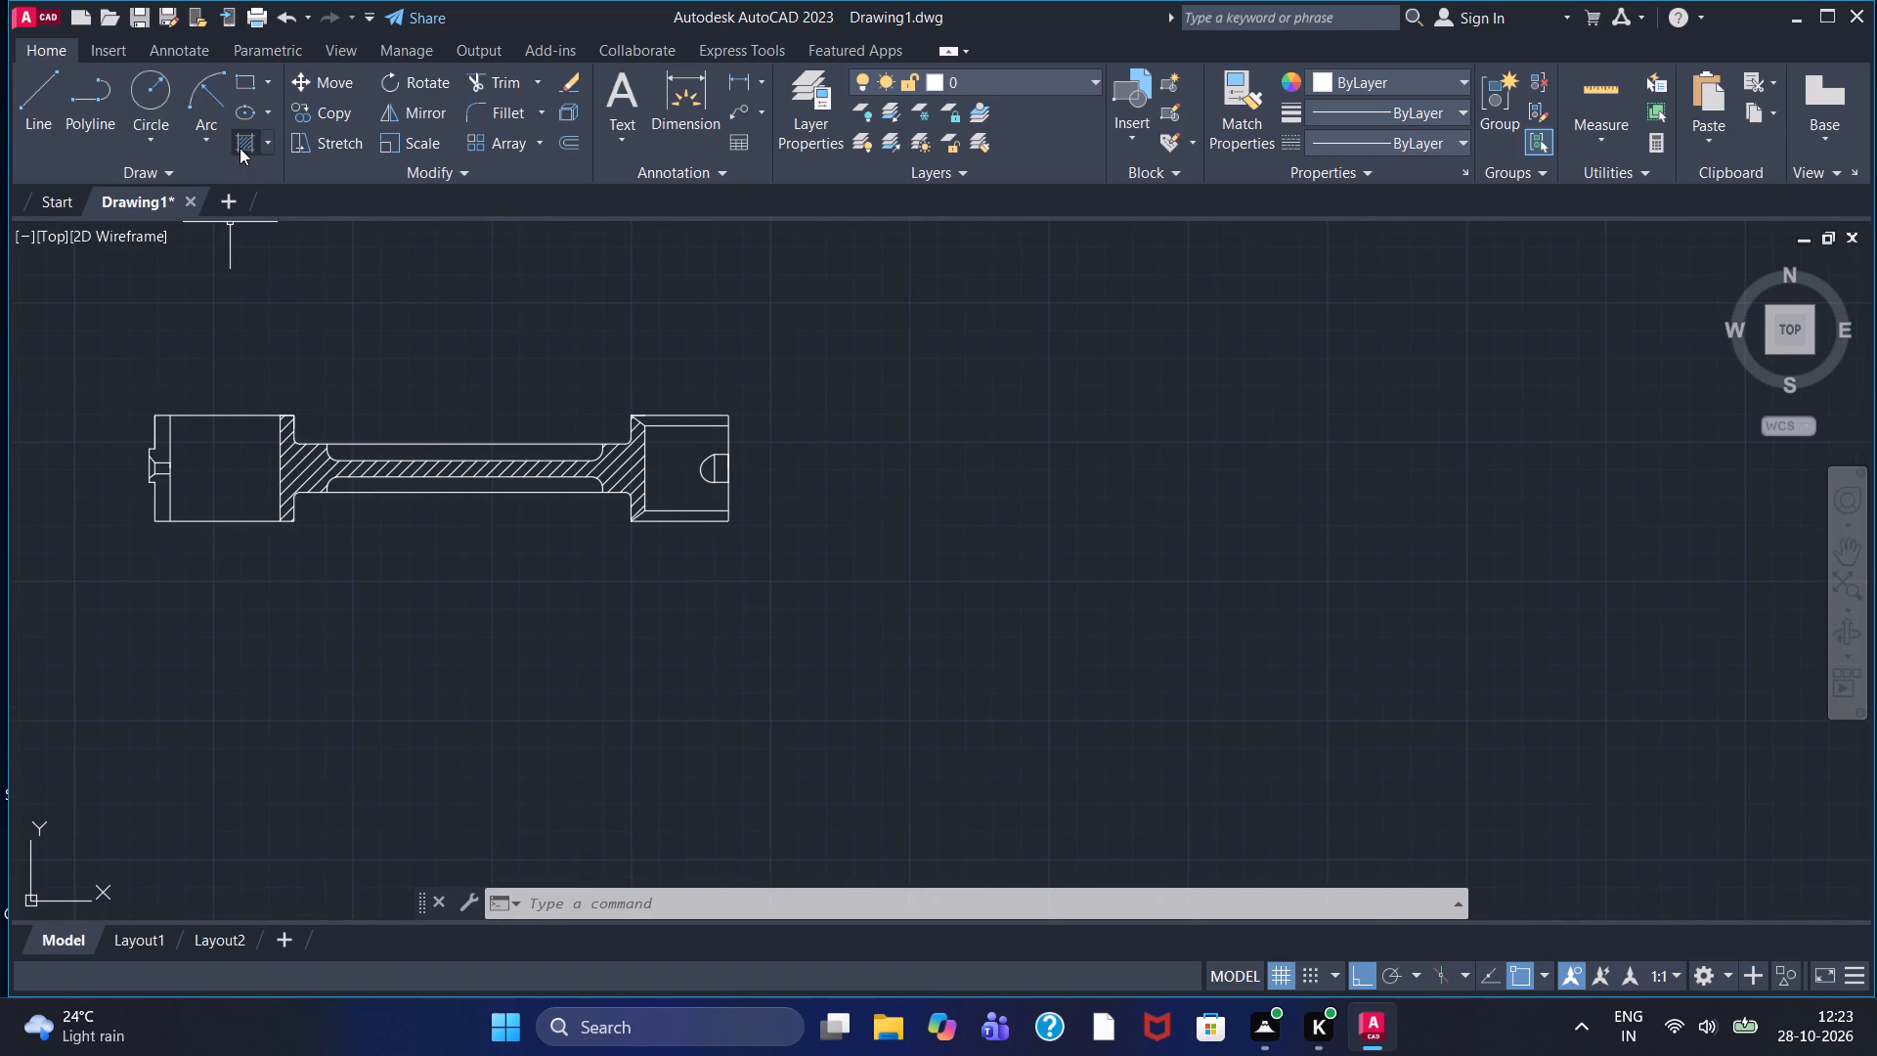
{"action": "left_click", "coordinate": [240, 148]}
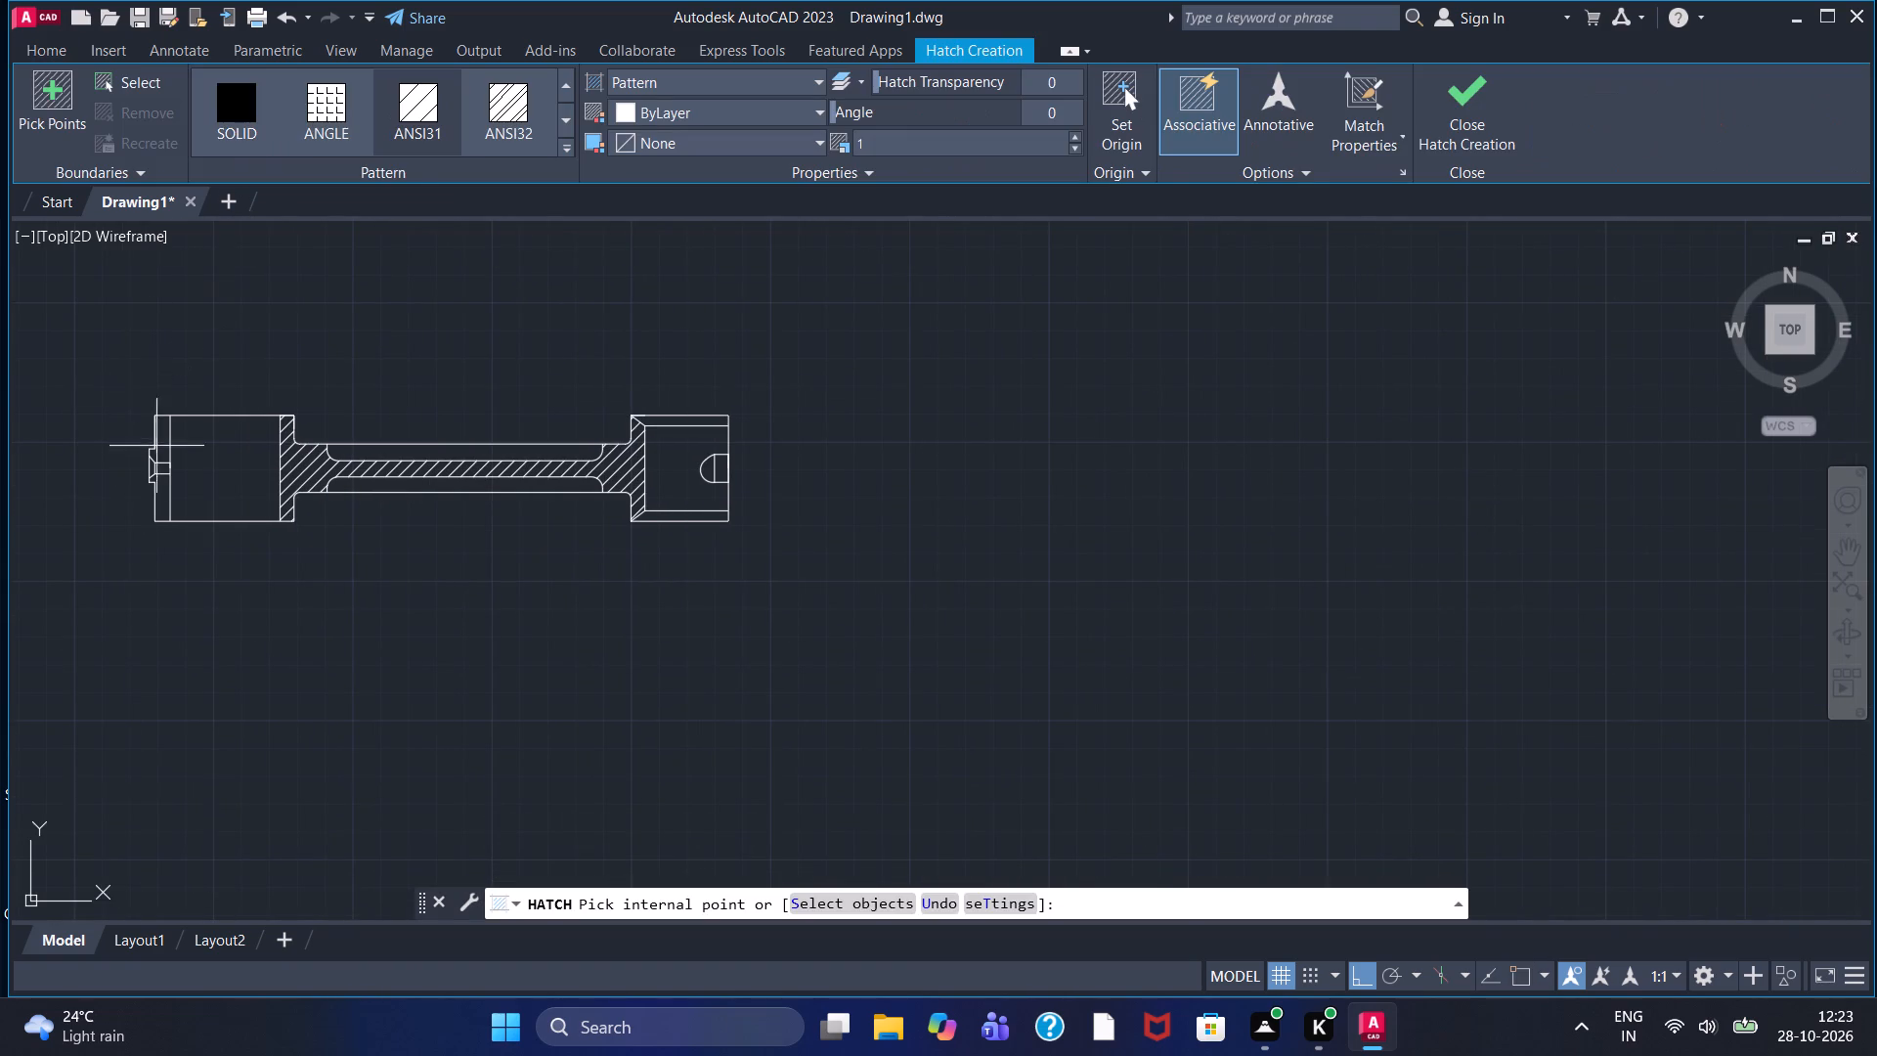
{"action": "scroll", "coordinate": [162, 450], "scroll_direction": "up", "scroll_amount": 2}
{"action": "left_click", "coordinate": [154, 430]}
{"action": "left_click", "coordinate": [162, 564]}
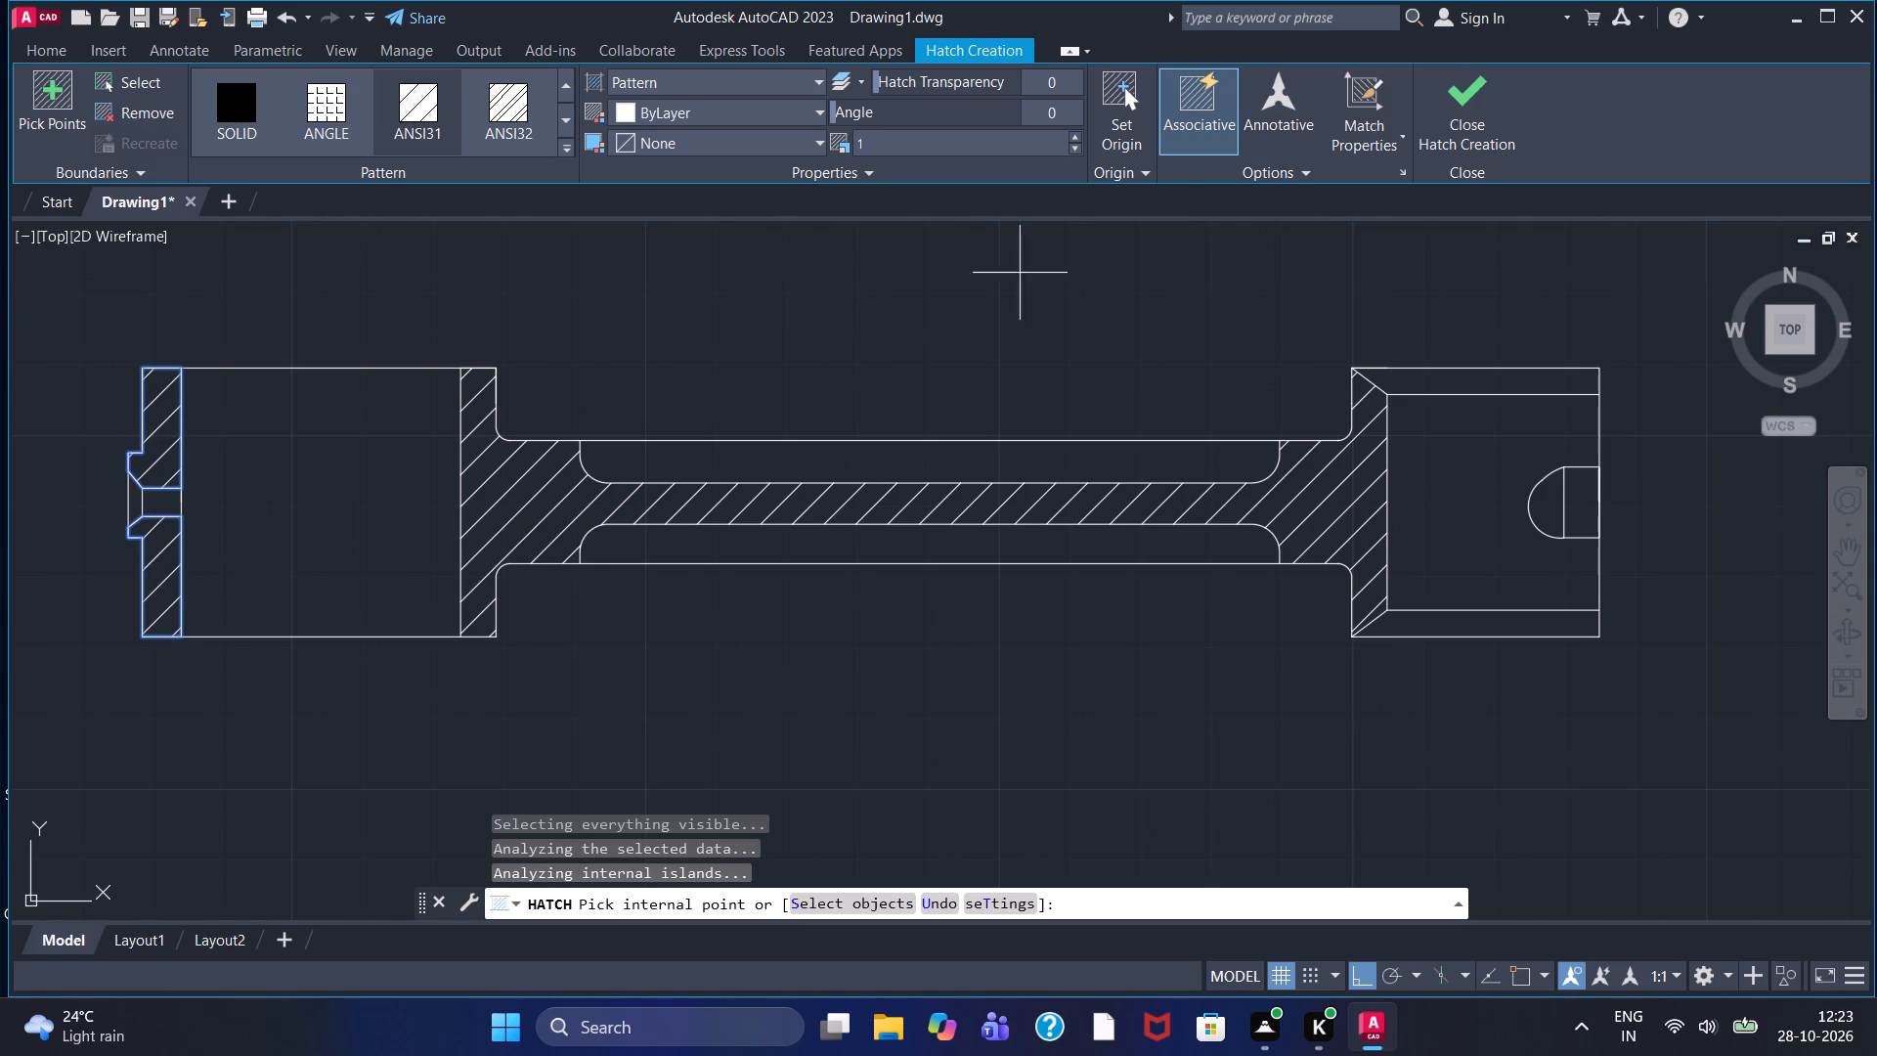
{"action": "double_click", "coordinate": [1449, 131]}
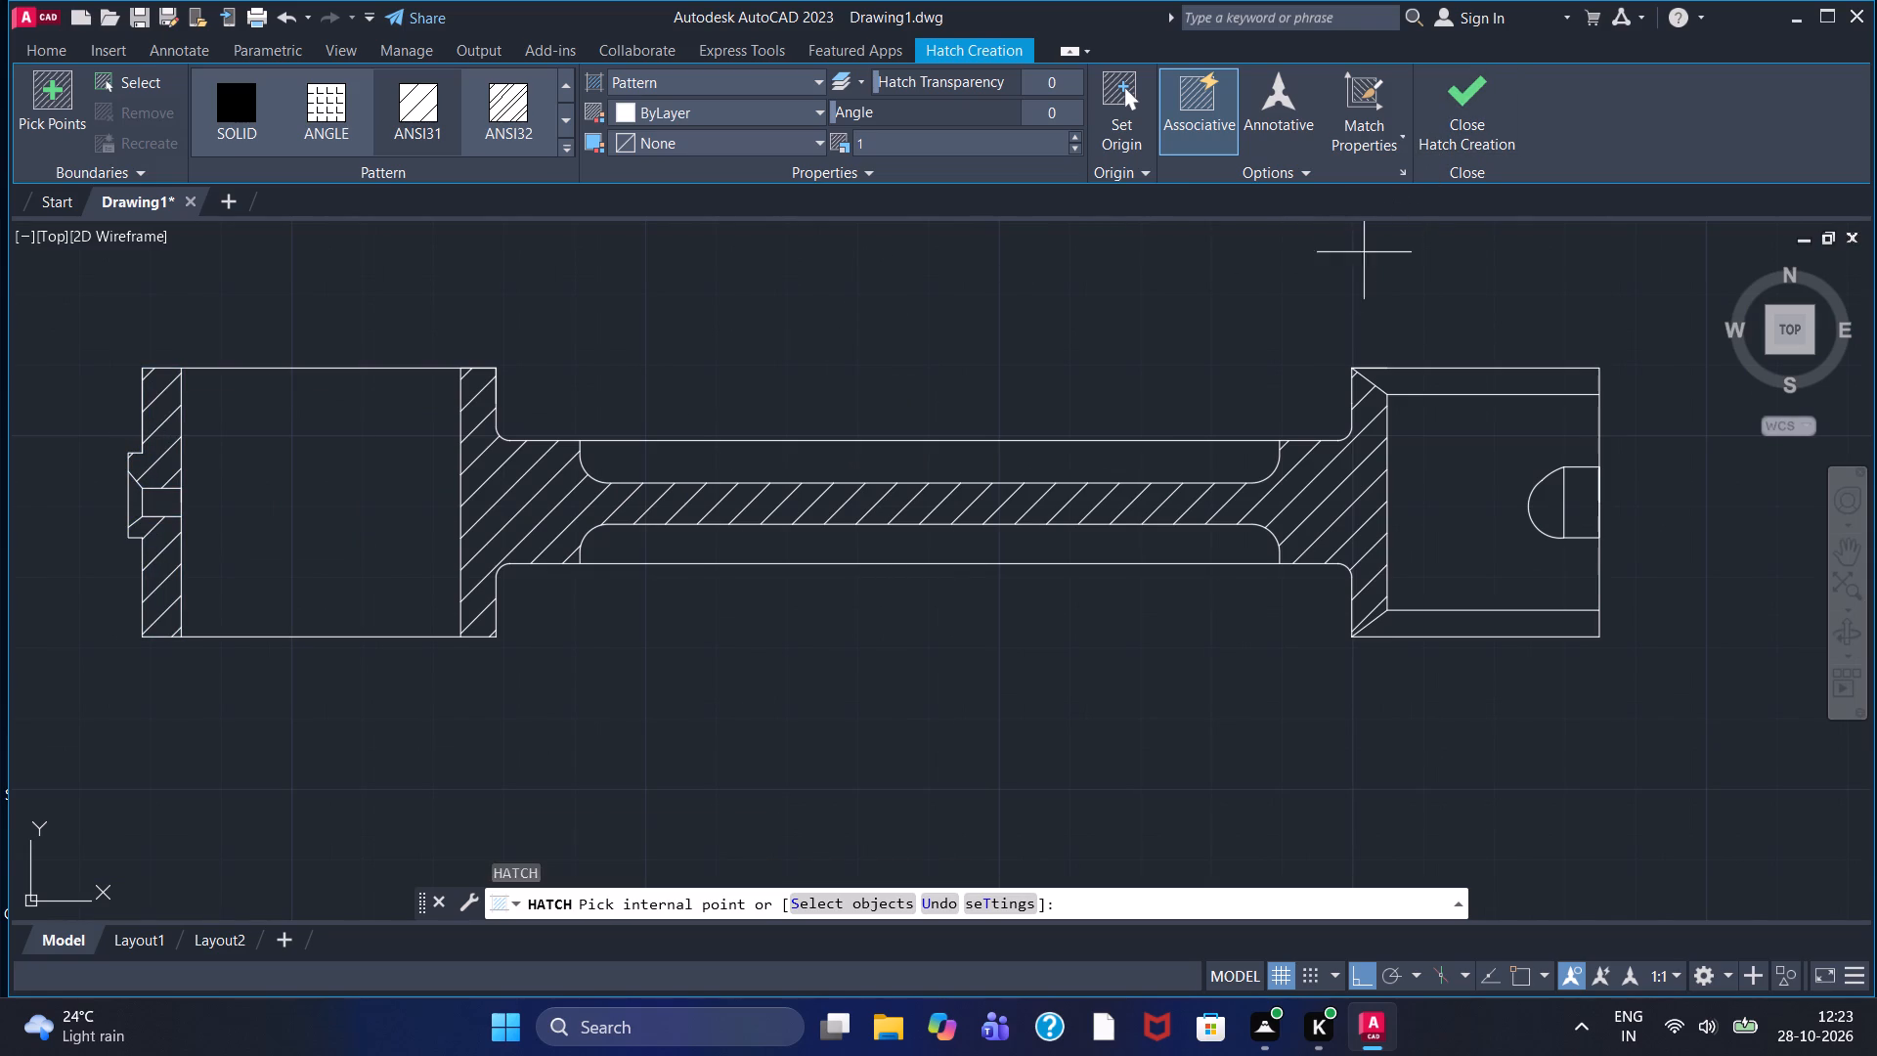
{"action": "left_click", "coordinate": [1435, 125]}
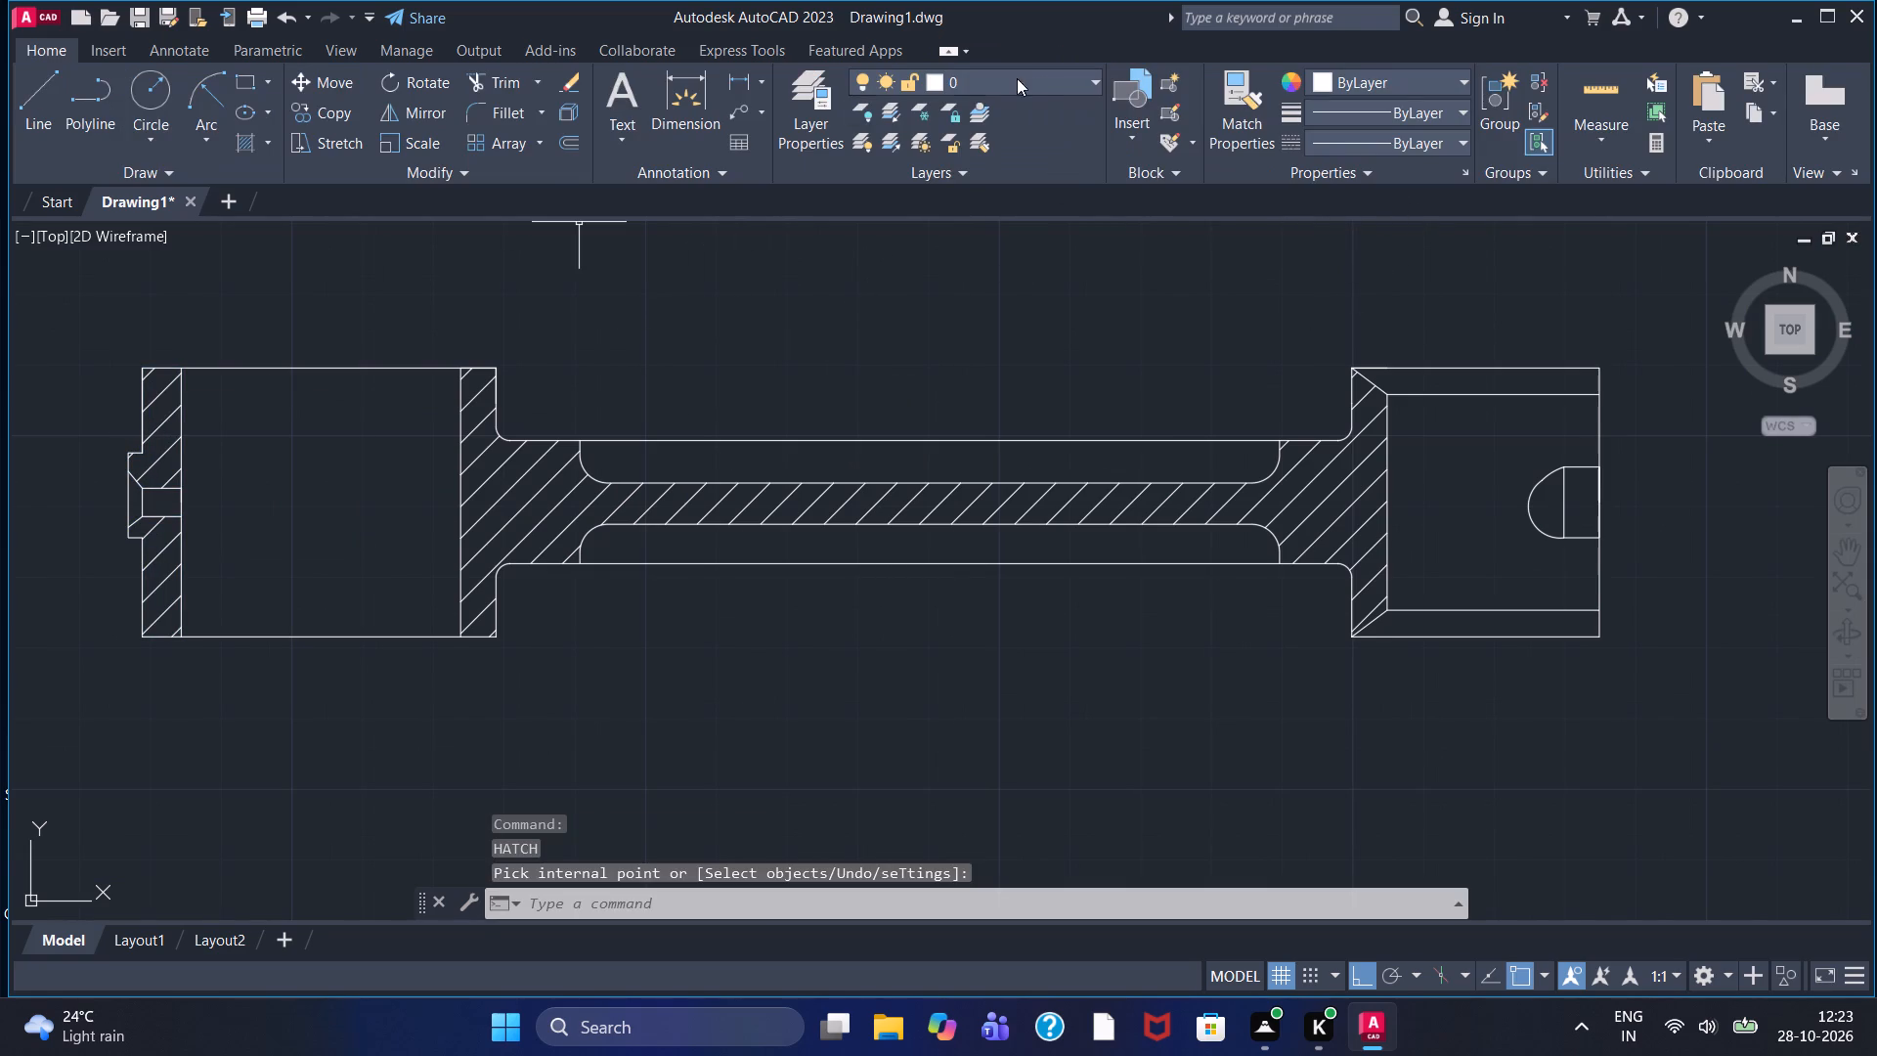
Add vertical linear dimensions for the full heights of the left and right end blocks, placed outside the part.
{"action": "left_click", "coordinate": [747, 69]}
{"action": "left_click", "coordinate": [136, 369]}
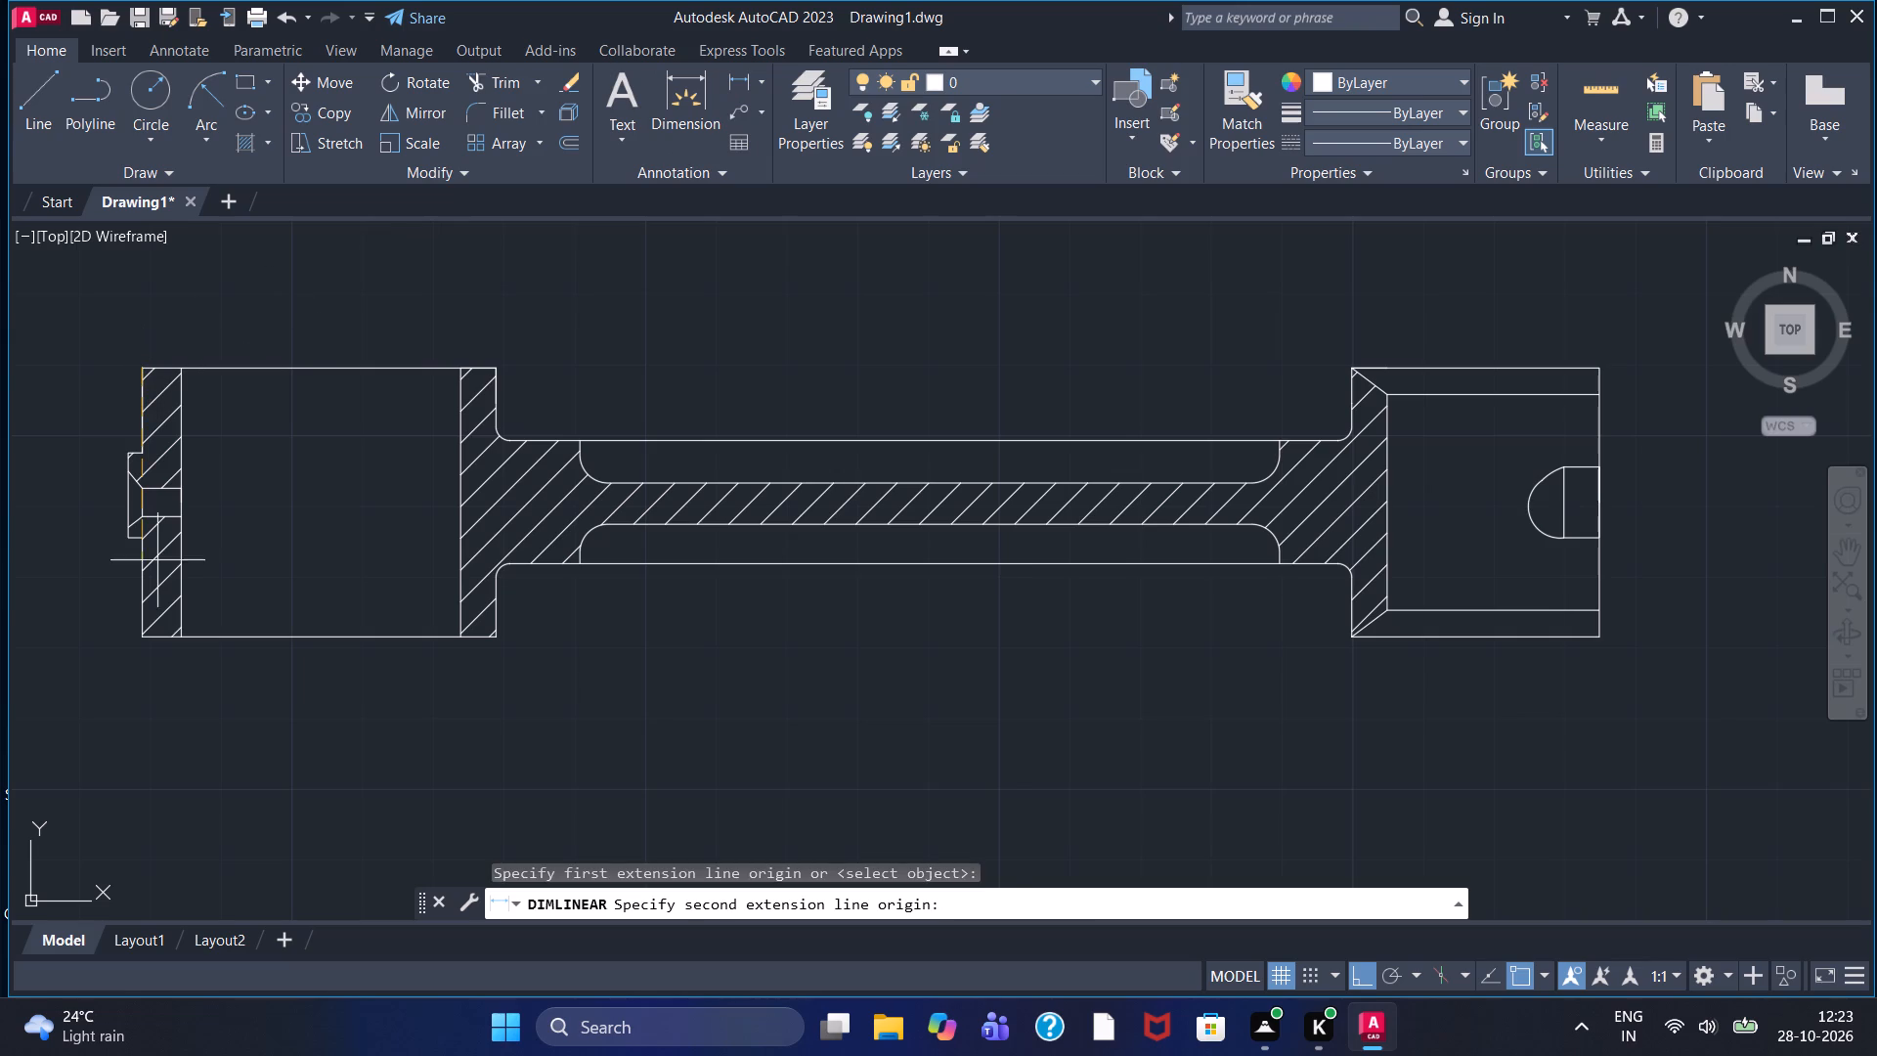
{"action": "left_click", "coordinate": [139, 620]}
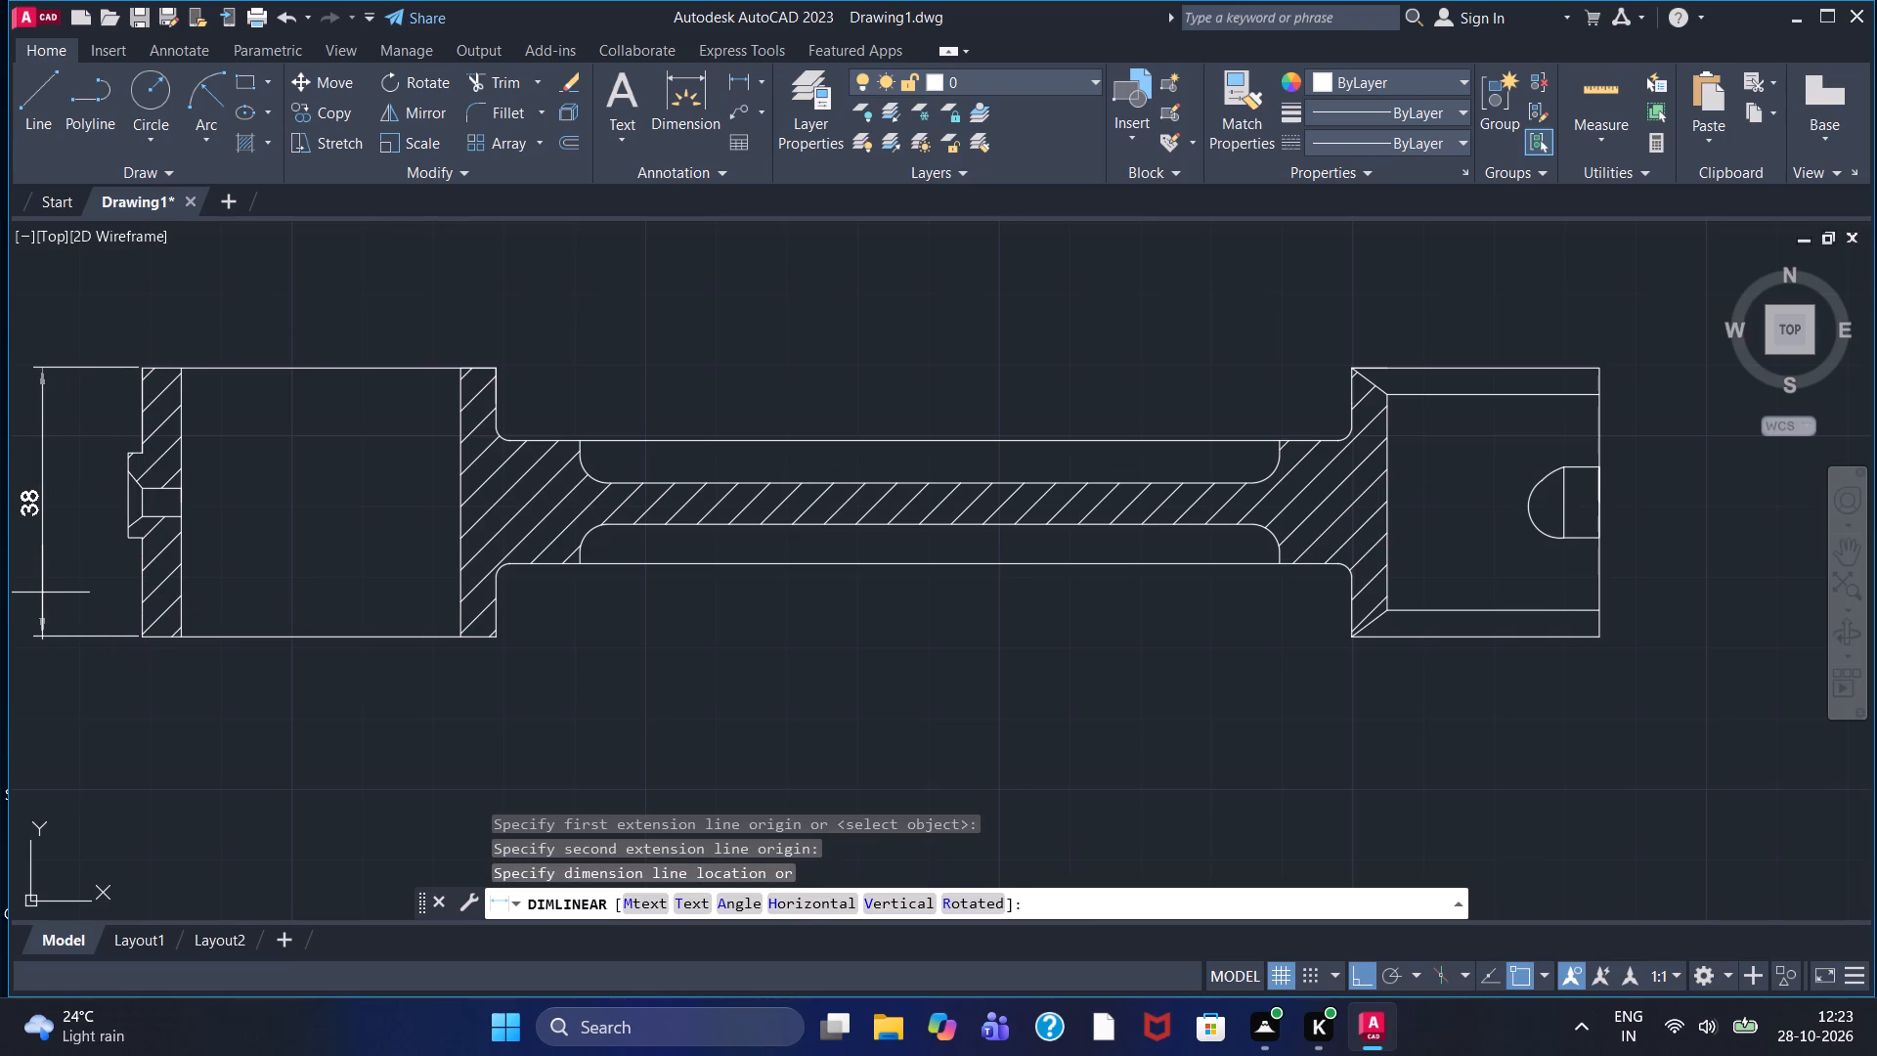
{"action": "left_click", "coordinate": [42, 593]}
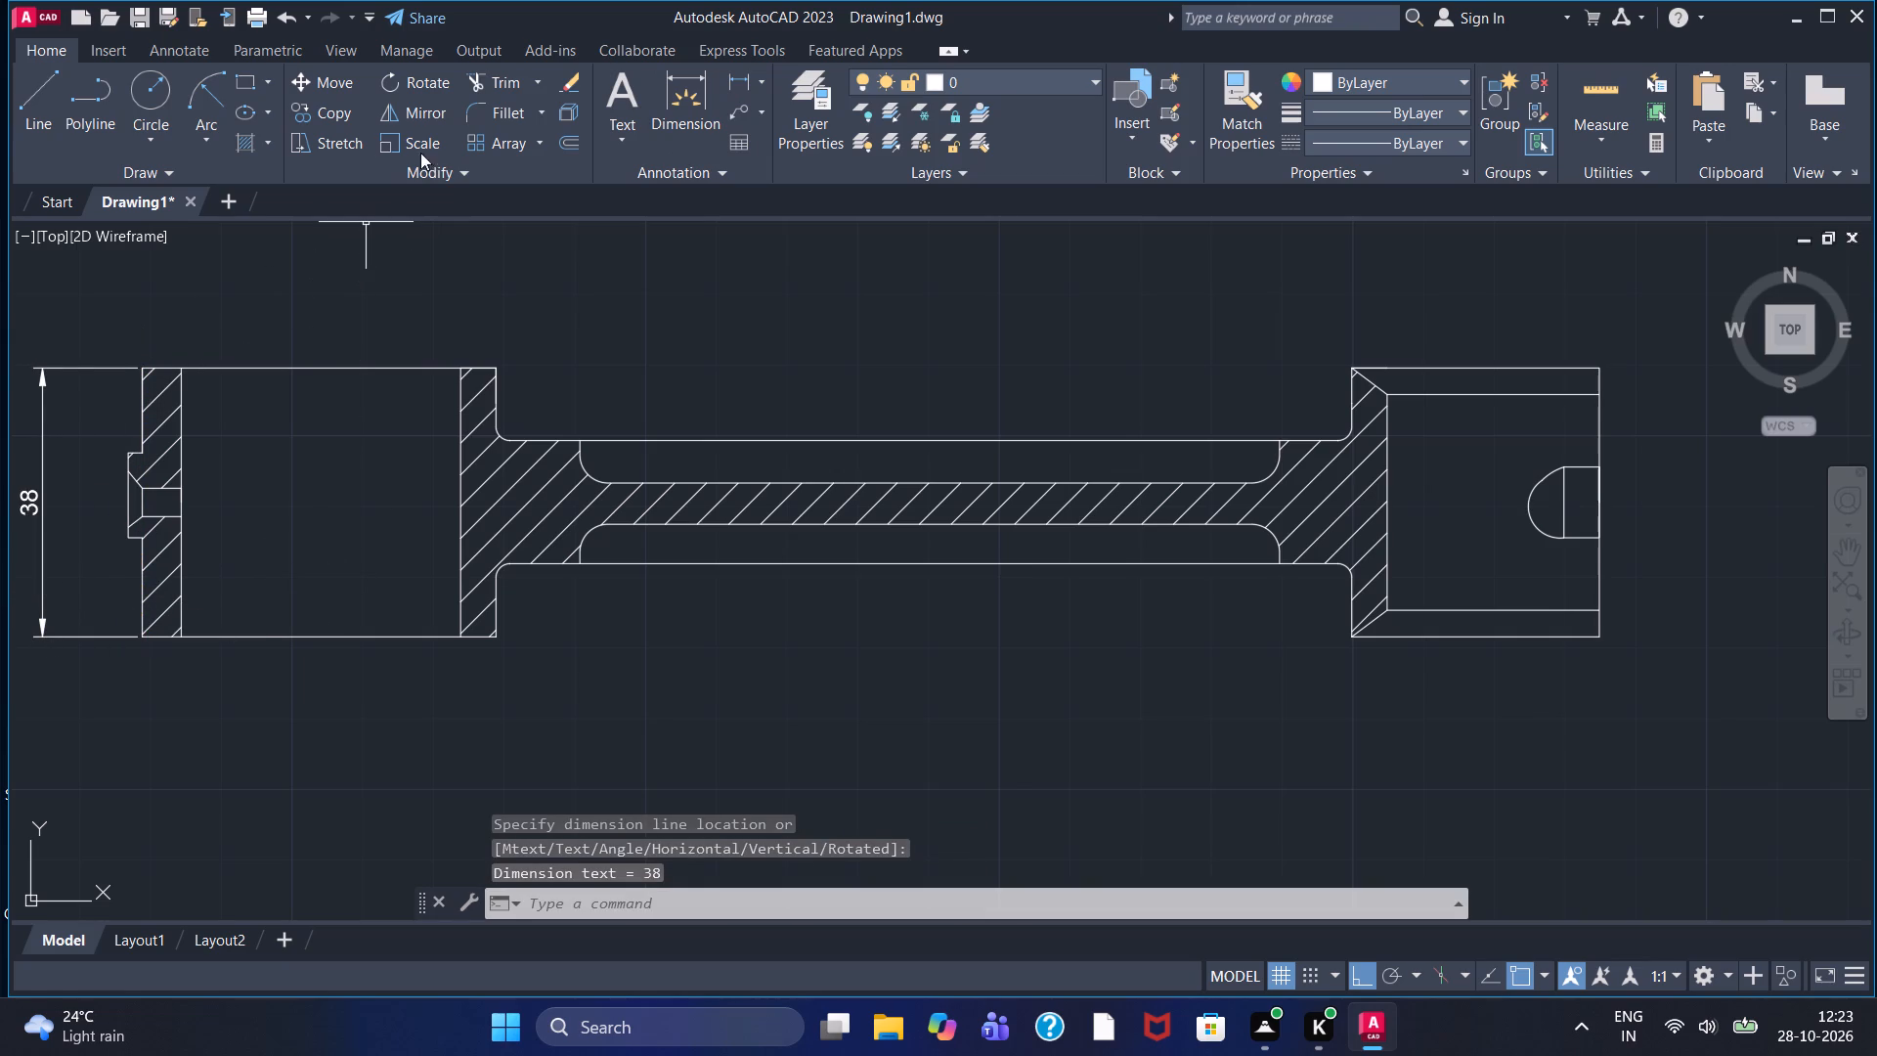
{"action": "left_click", "coordinate": [743, 75]}
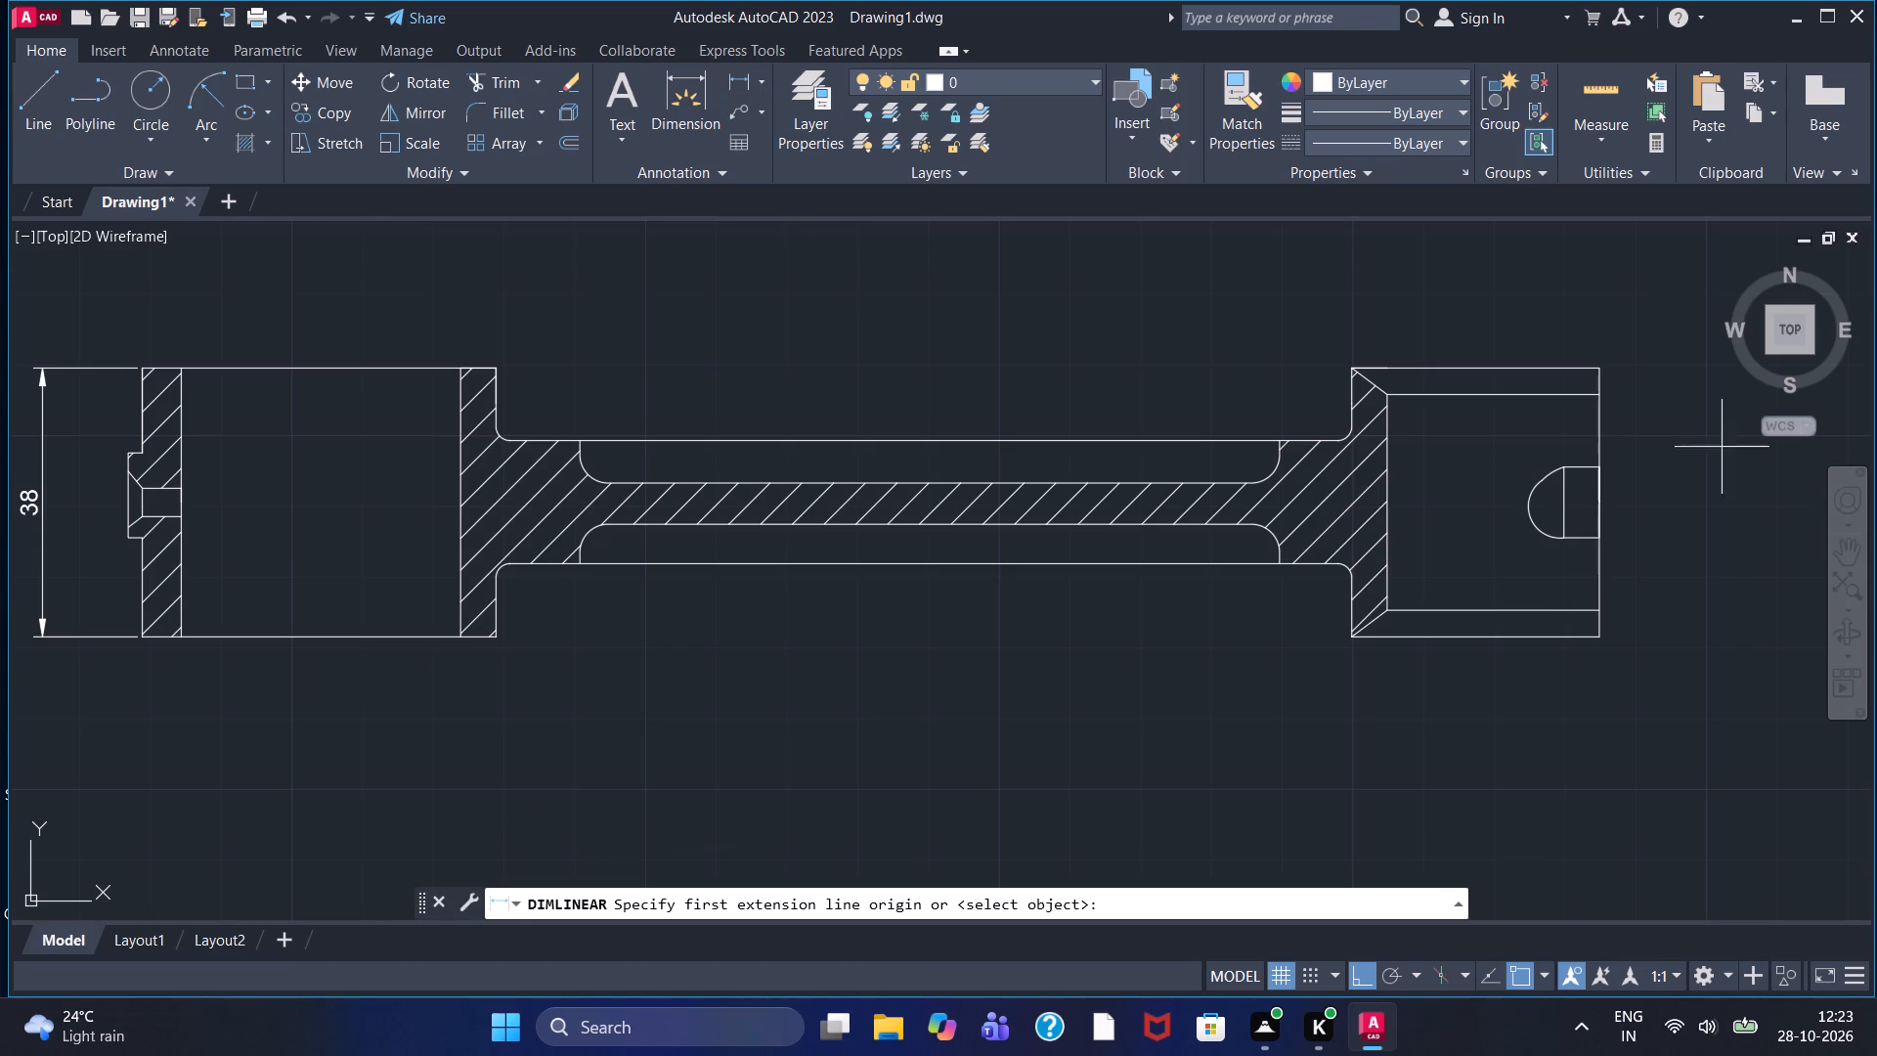
{"action": "left_click", "coordinate": [1596, 364]}
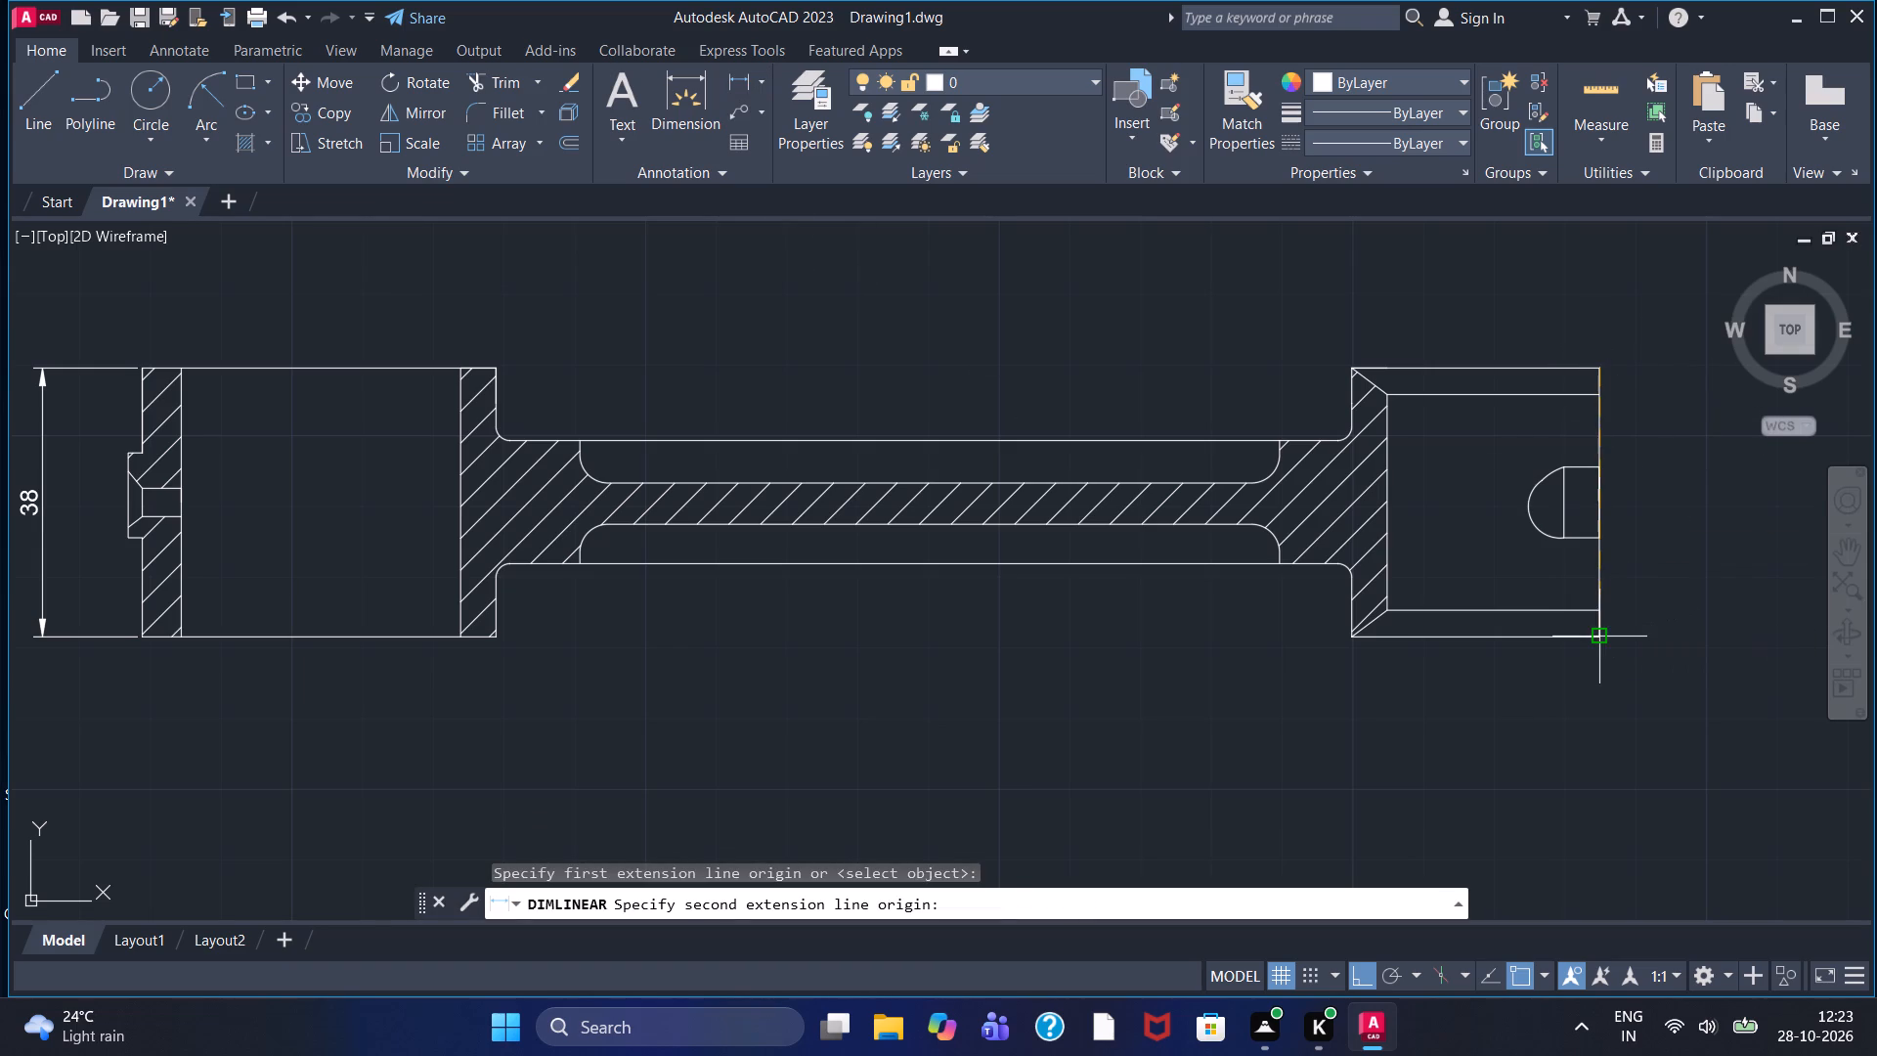
{"action": "left_click", "coordinate": [1600, 633]}
{"action": "left_click", "coordinate": [1718, 575]}
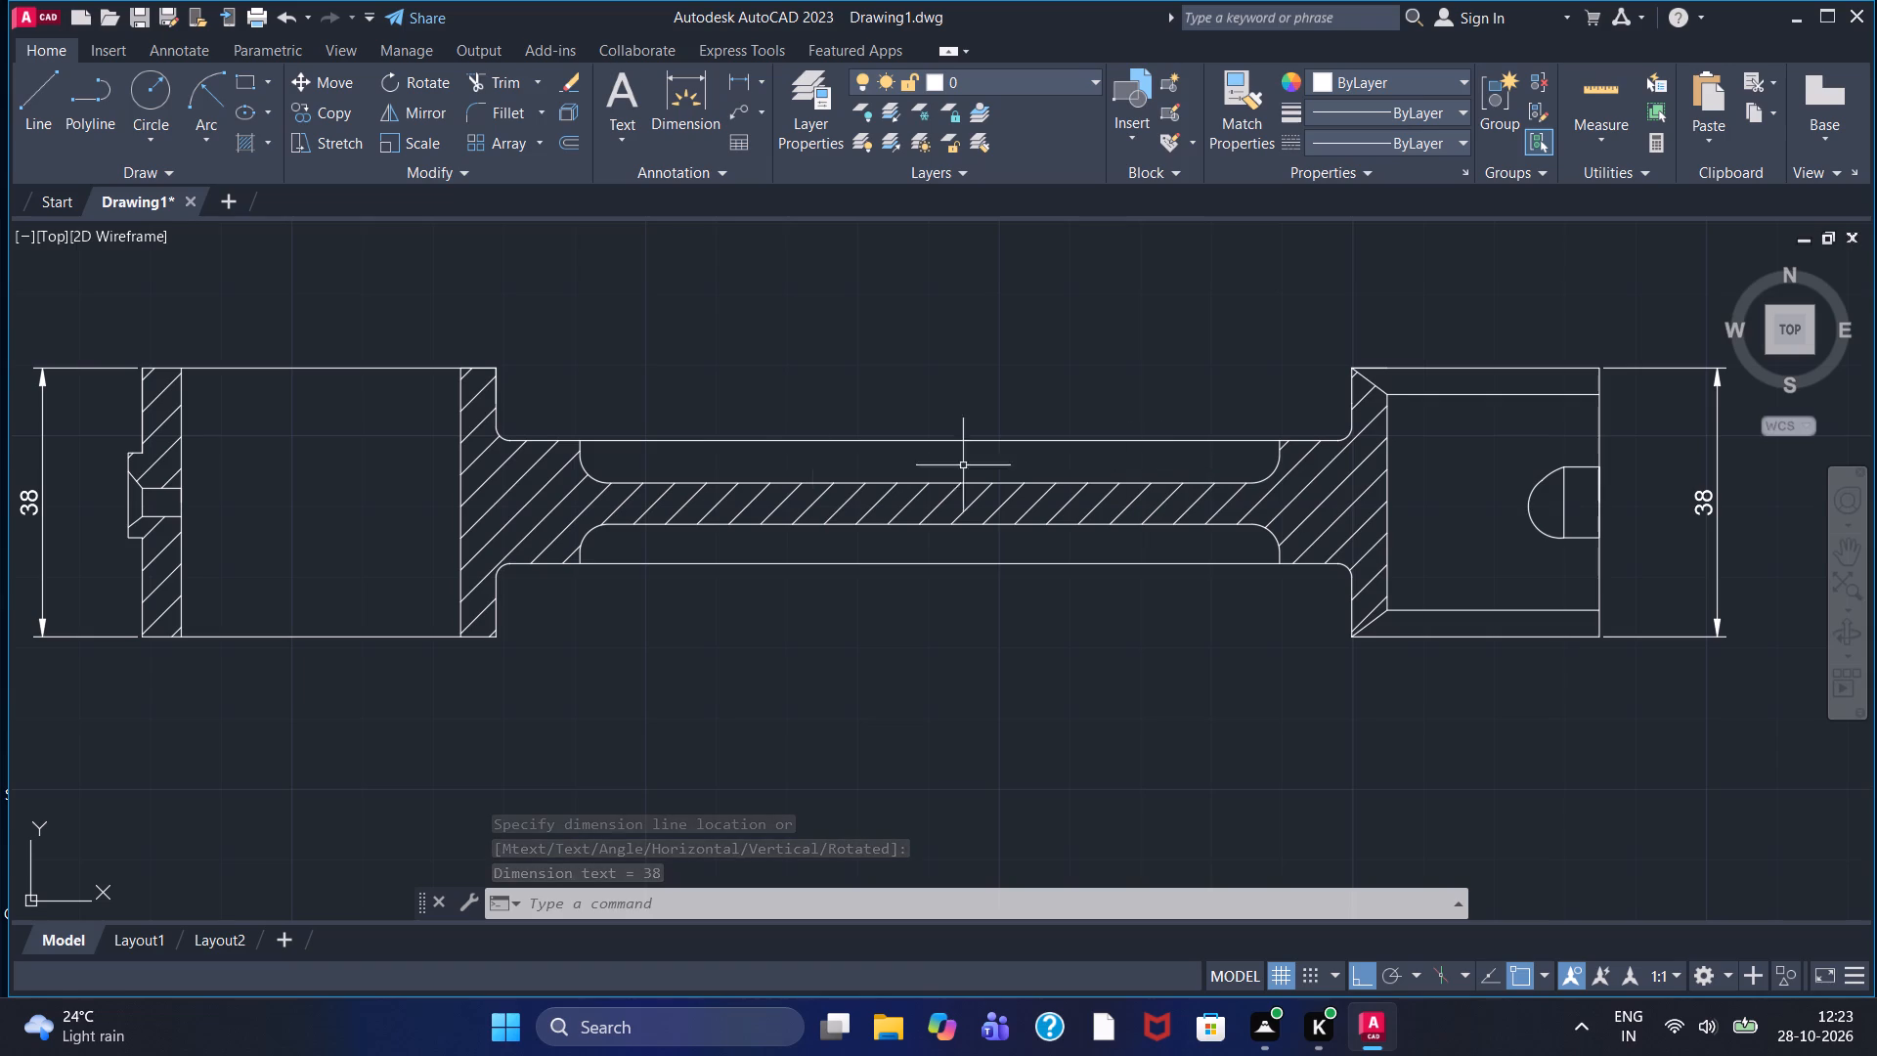
Add radius dimensions to the neck's upper fillets at the right and left end blocks.
{"action": "left_click", "coordinate": [757, 77]}
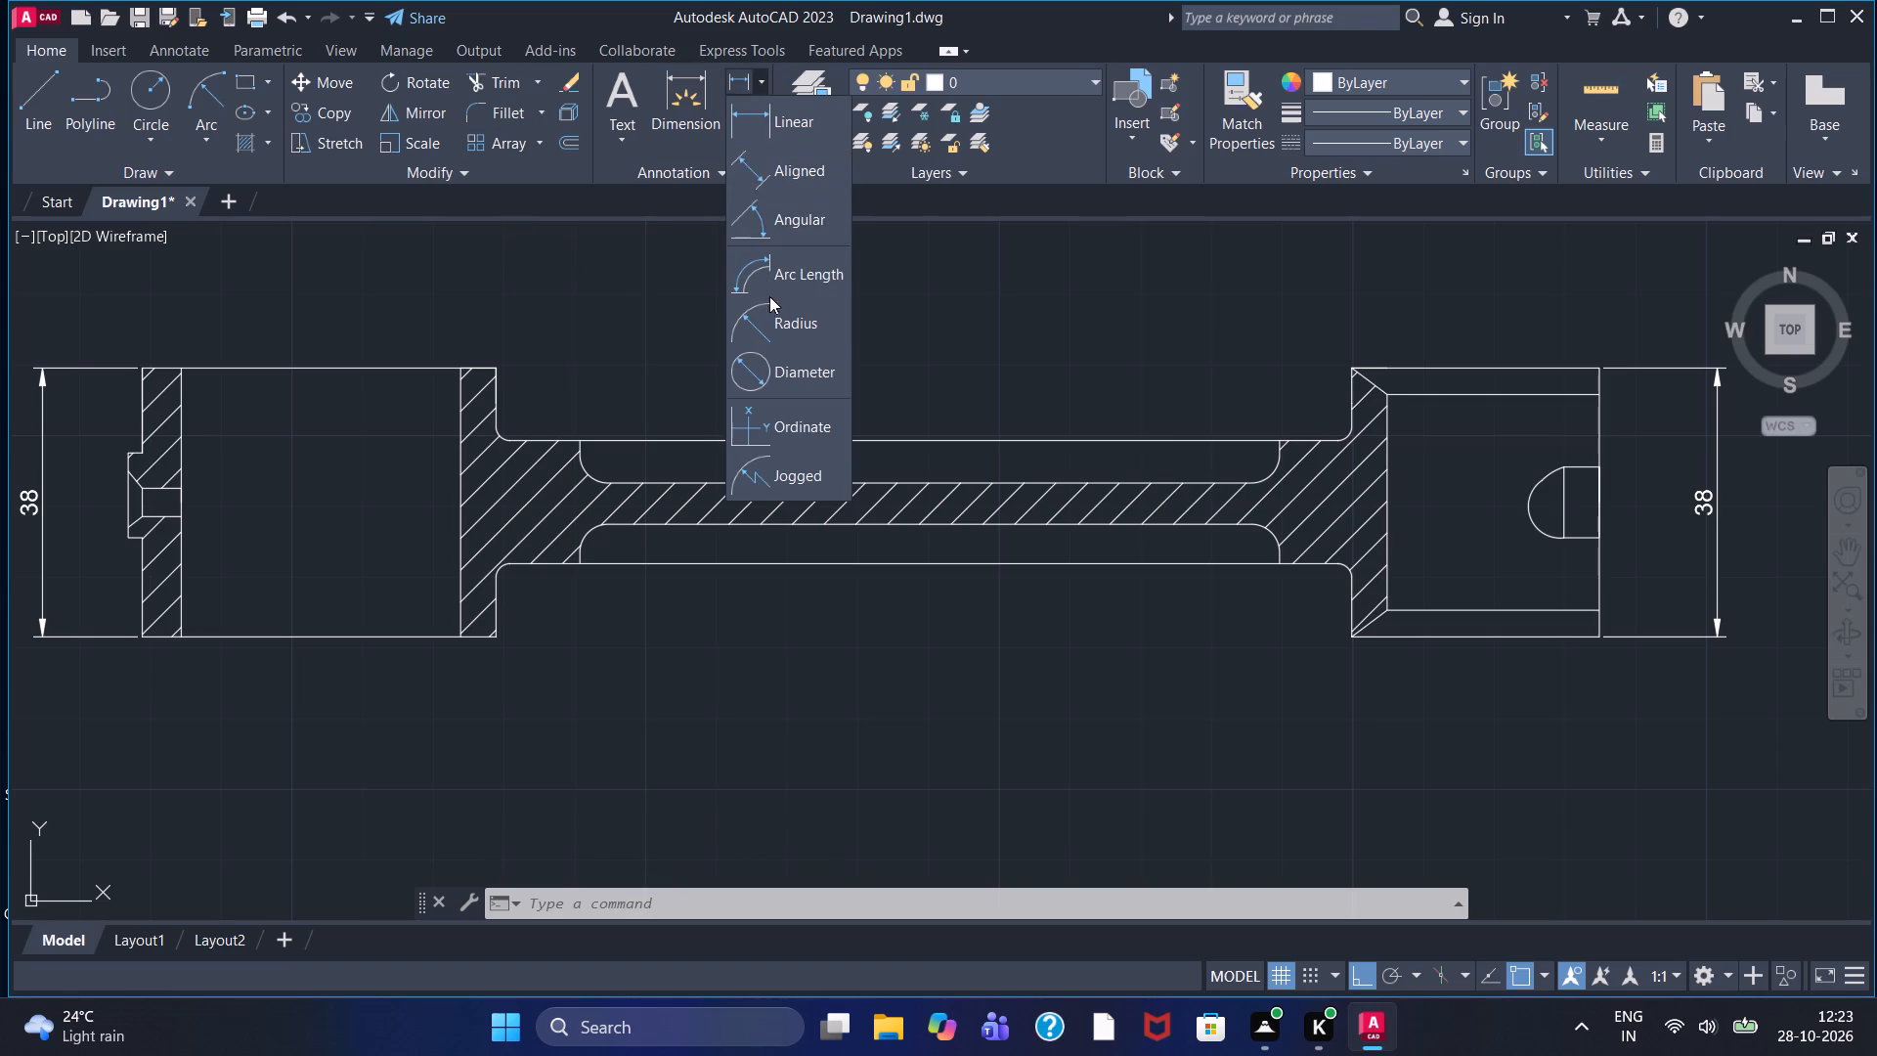
{"action": "left_click", "coordinate": [781, 327]}
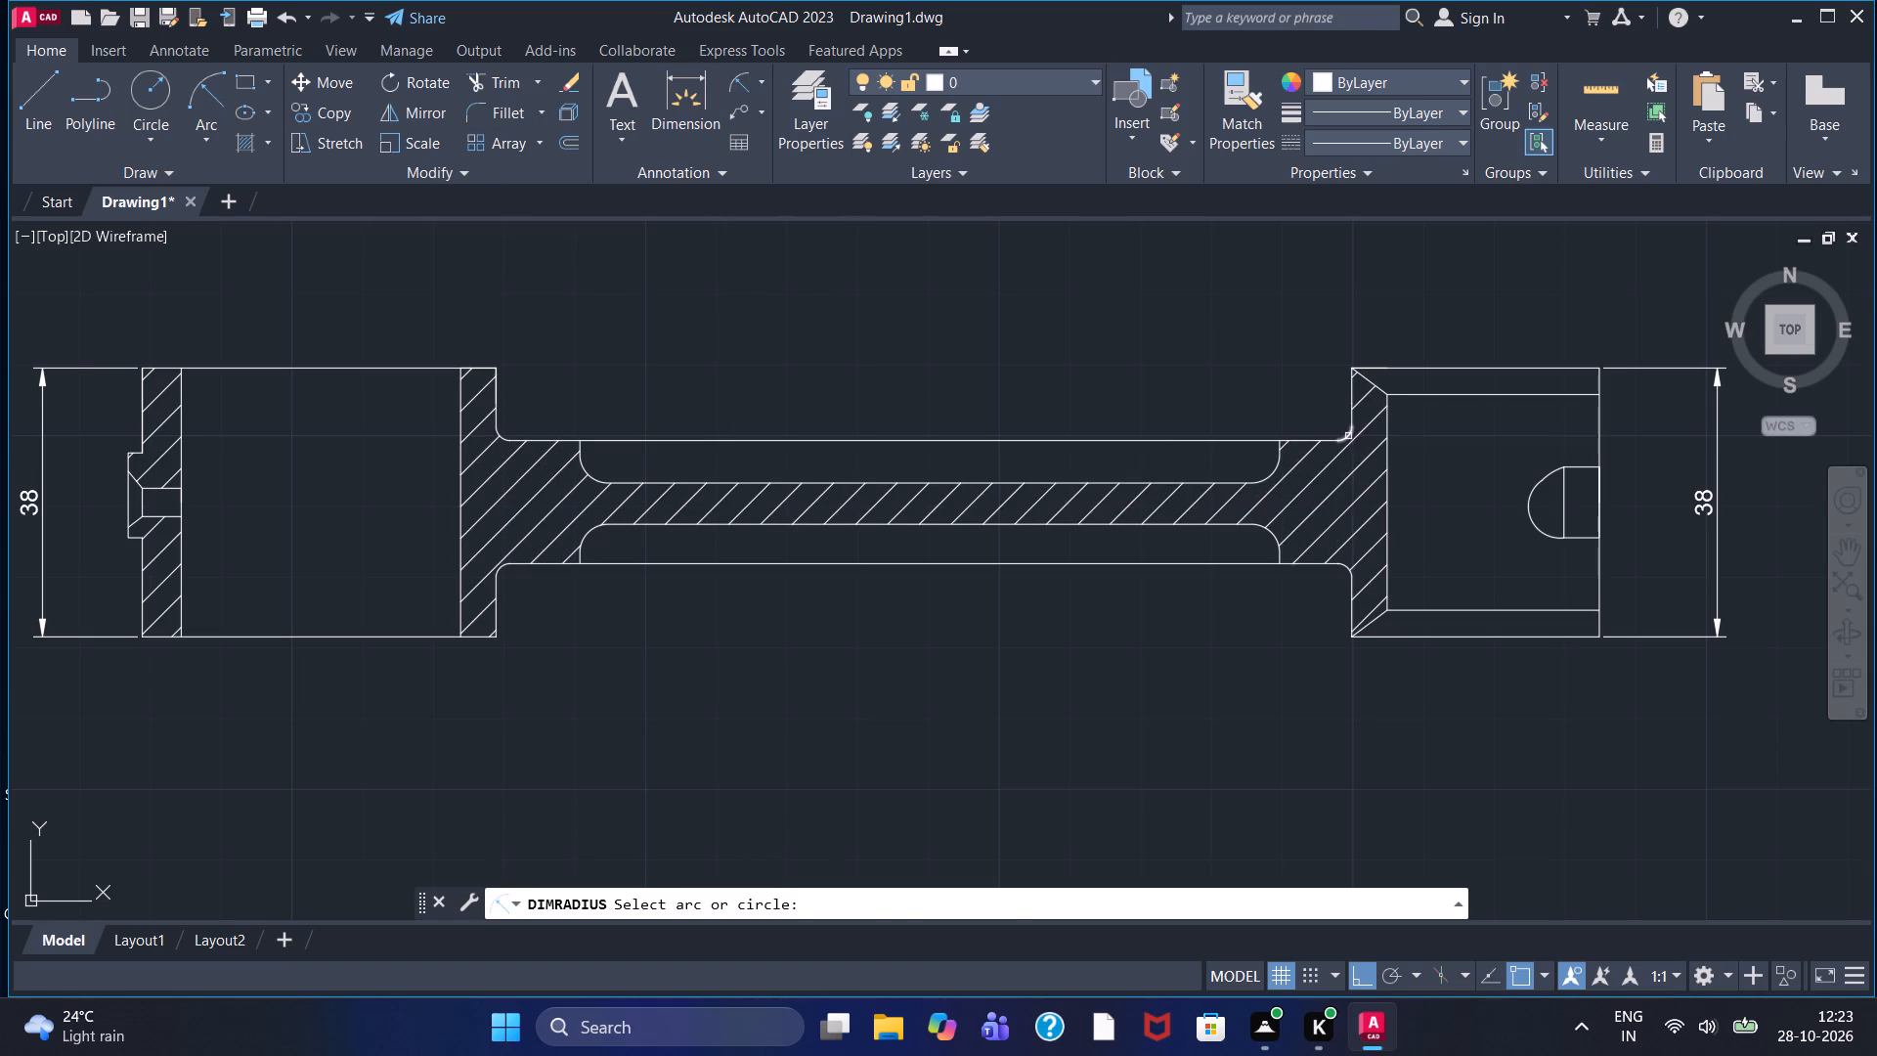
{"action": "left_click", "coordinate": [1348, 436]}
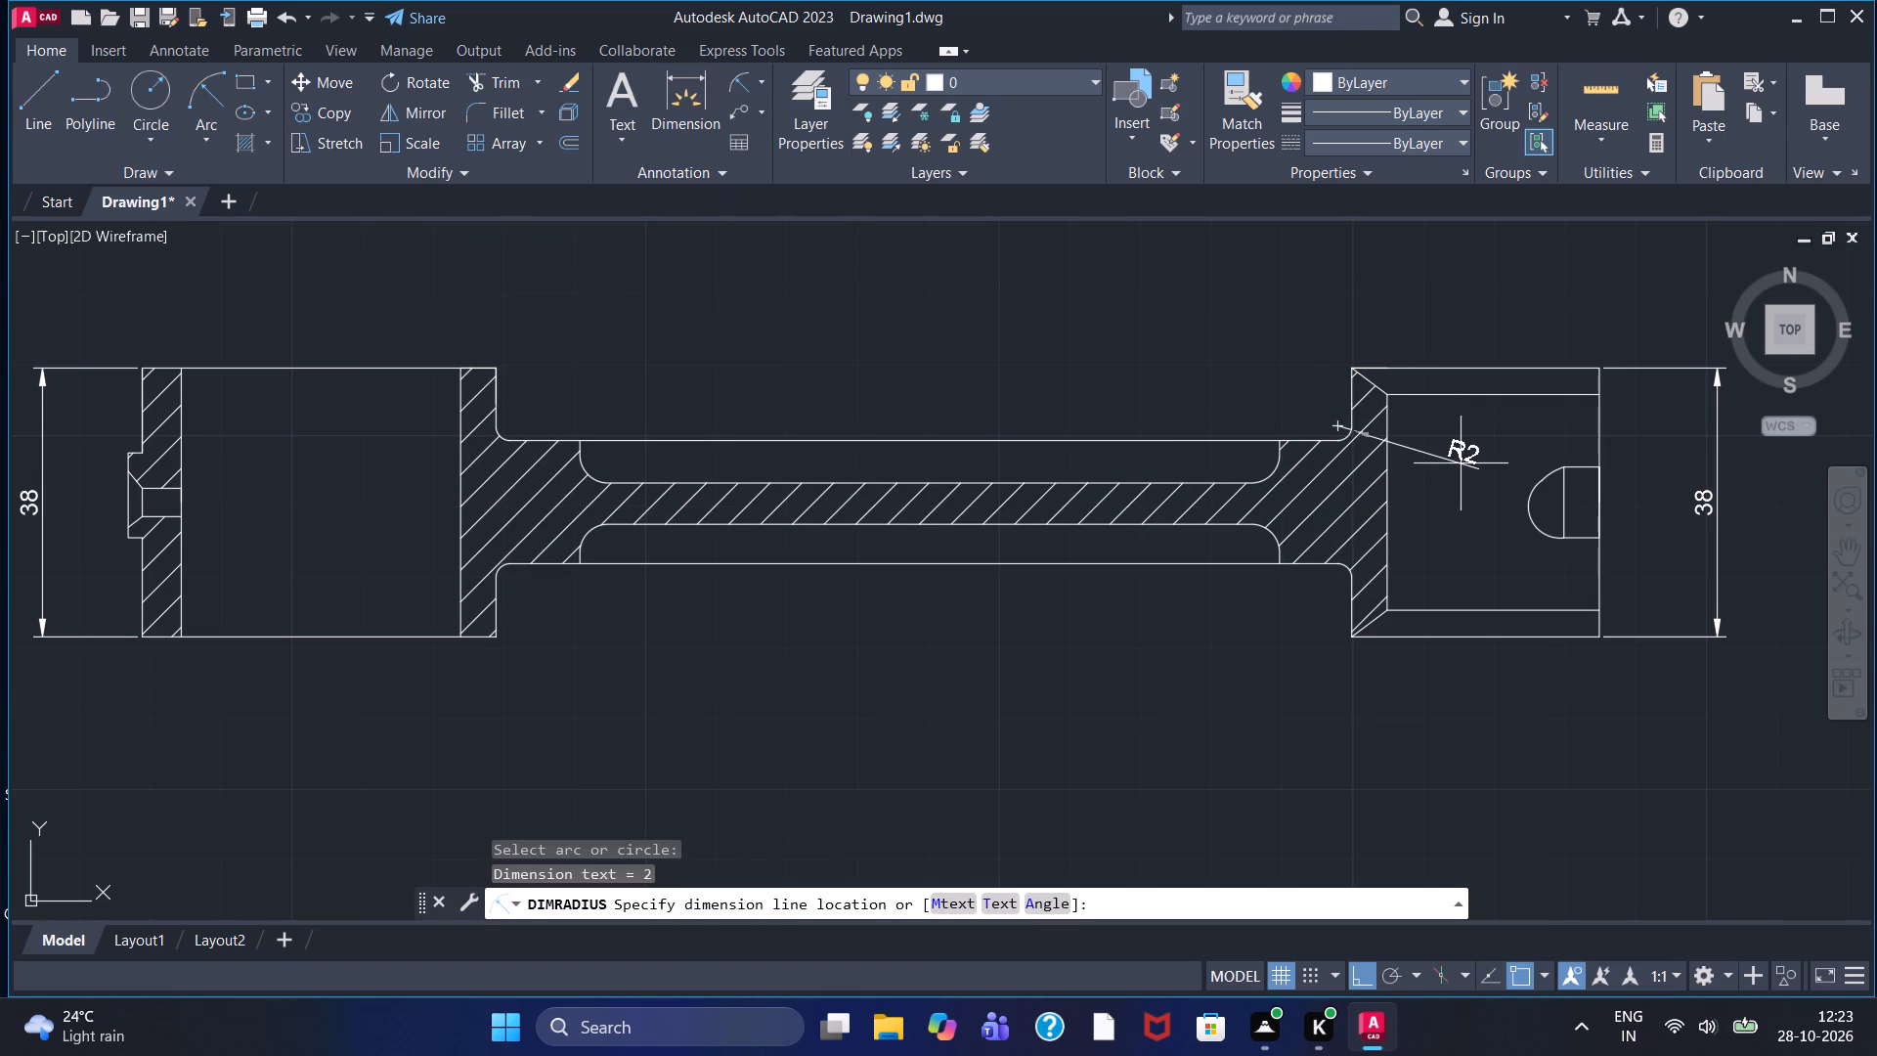
{"action": "left_click", "coordinate": [1460, 463]}
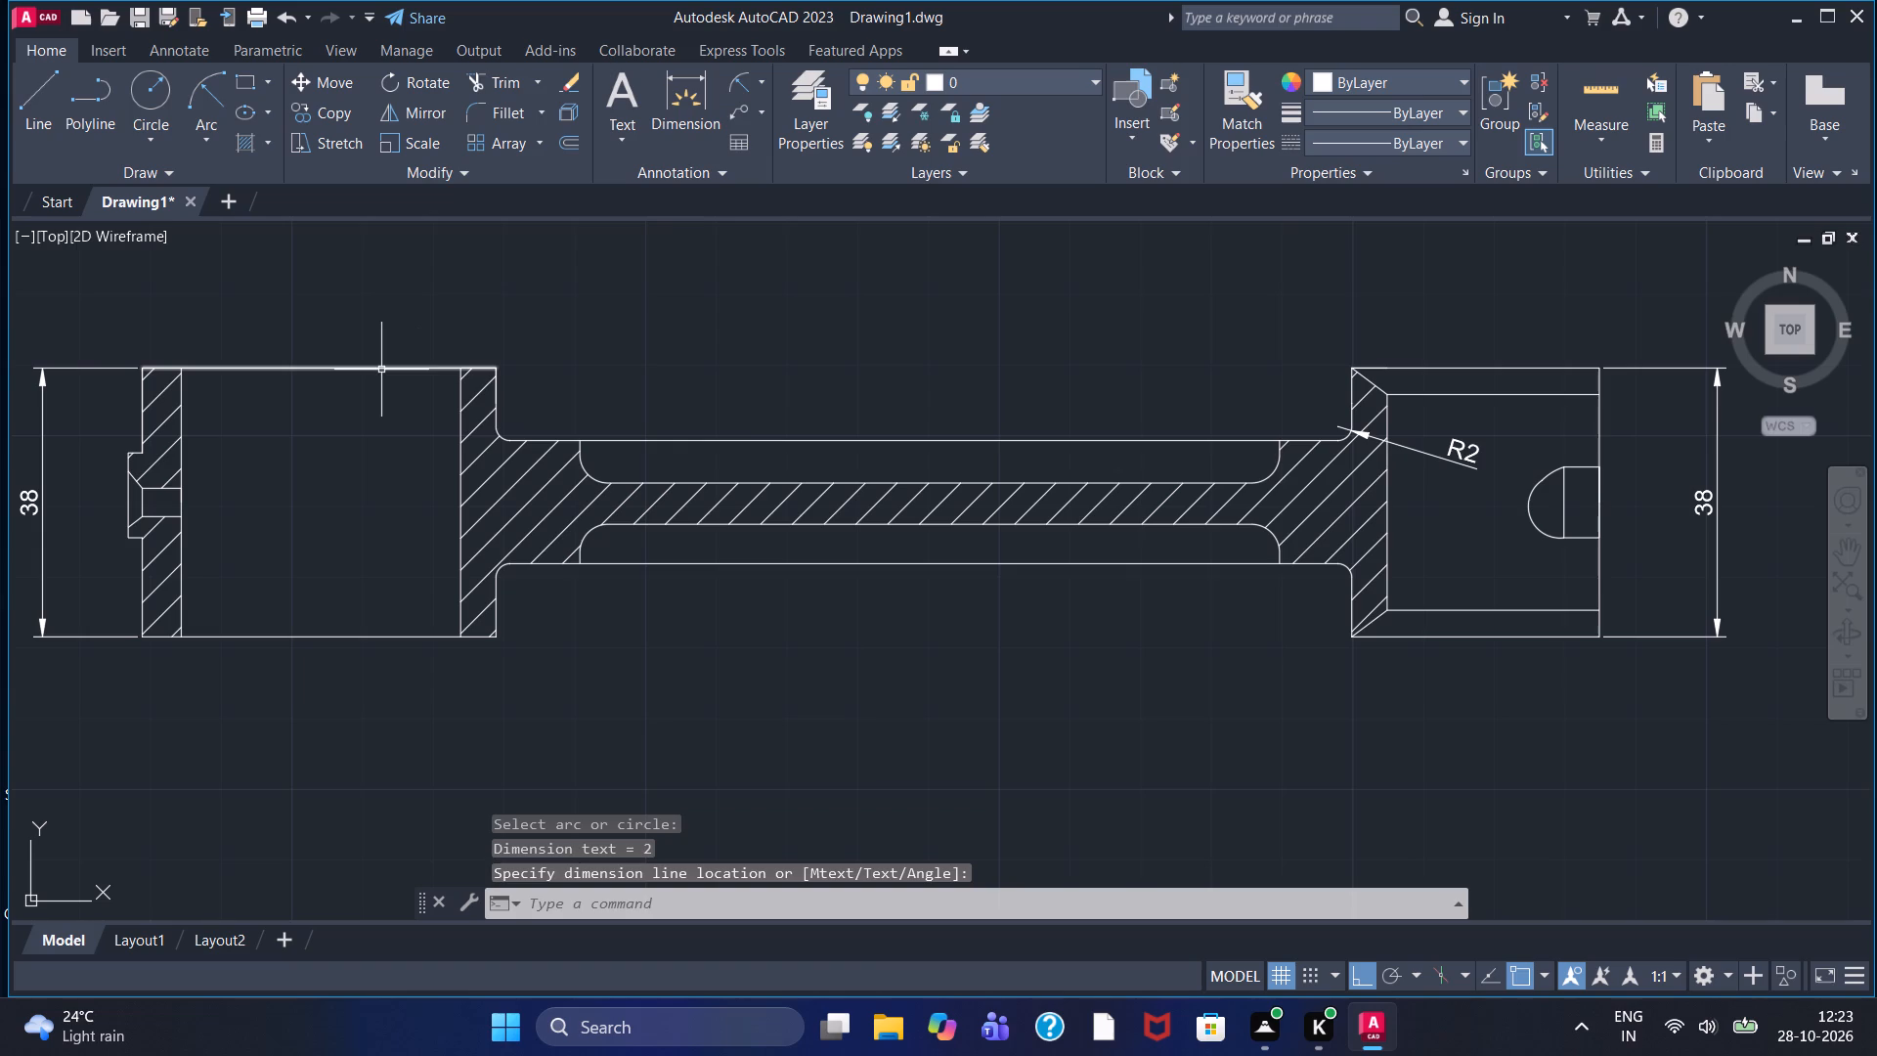
{"action": "left_click", "coordinate": [729, 84]}
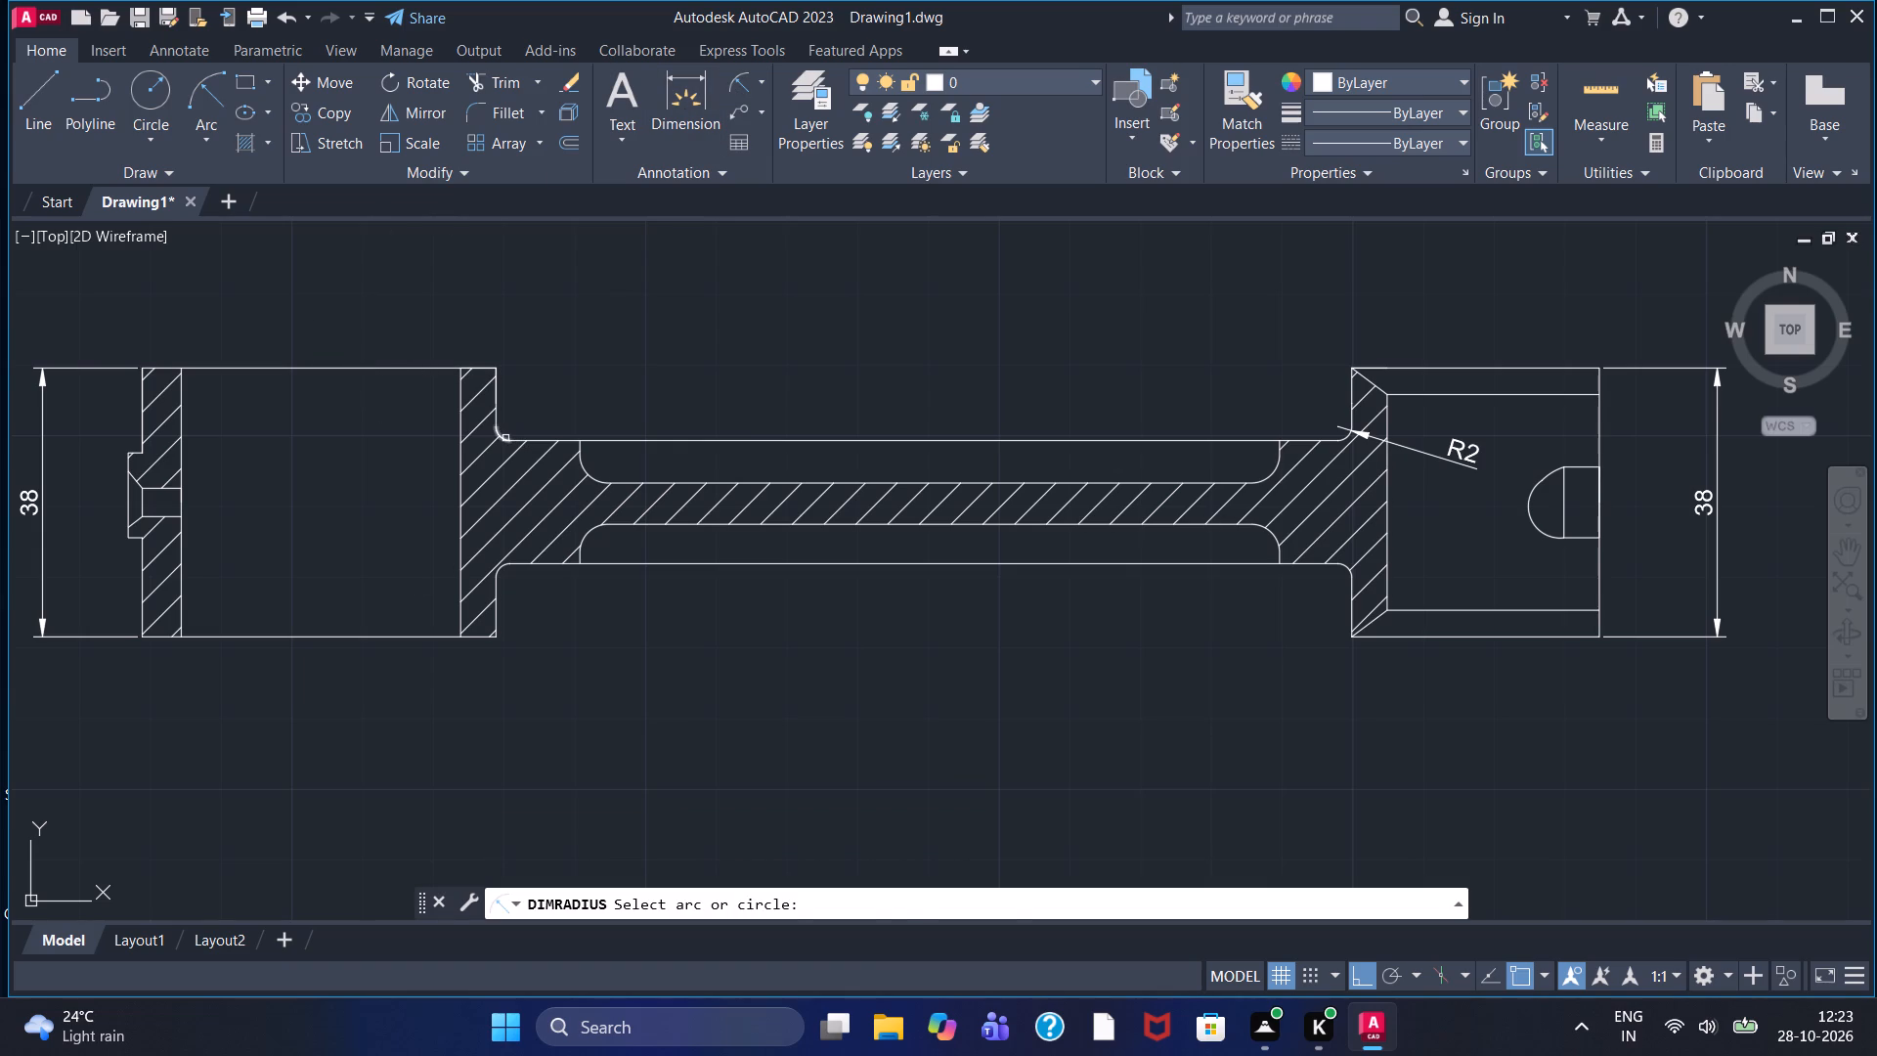
{"action": "left_click", "coordinate": [505, 437]}
{"action": "left_click", "coordinate": [429, 462]}
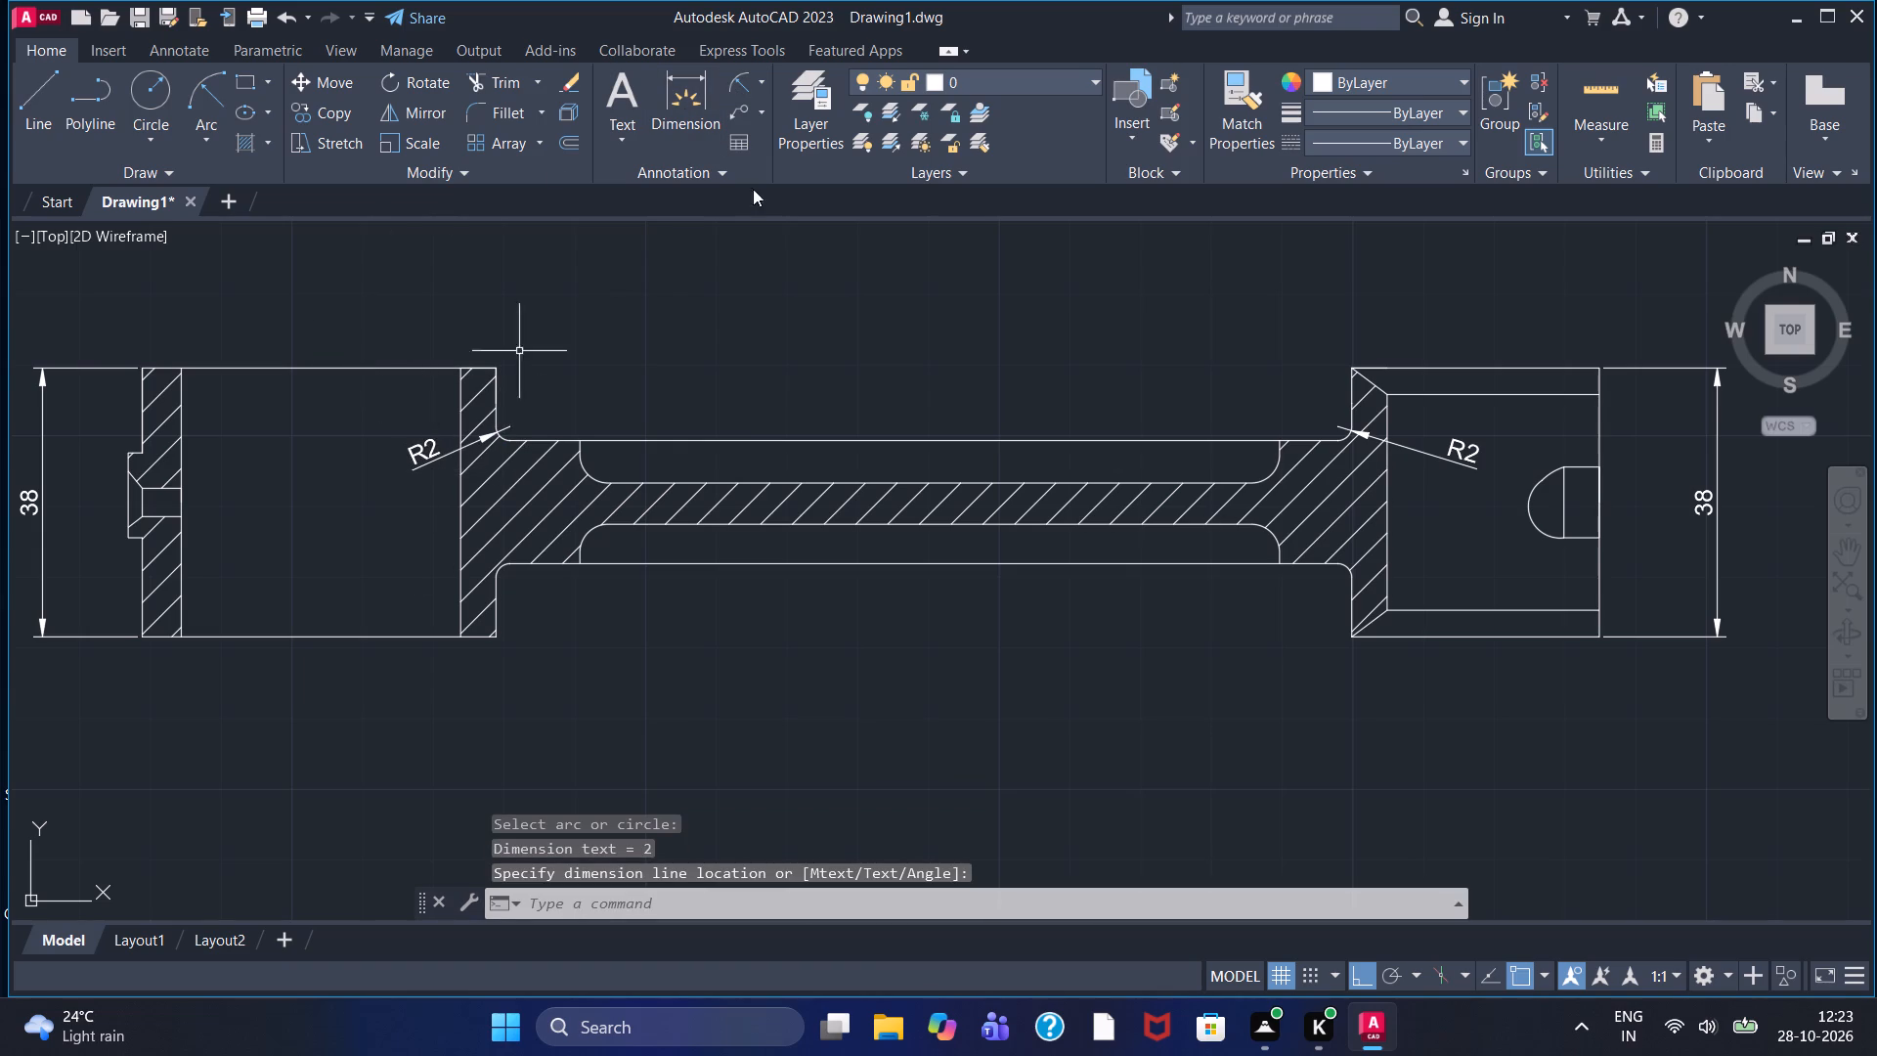
Add vertical linear dimensions for the neck's overall height and the hatched central web's thickness.
{"action": "left_click", "coordinate": [761, 84]}
{"action": "left_click", "coordinate": [789, 132]}
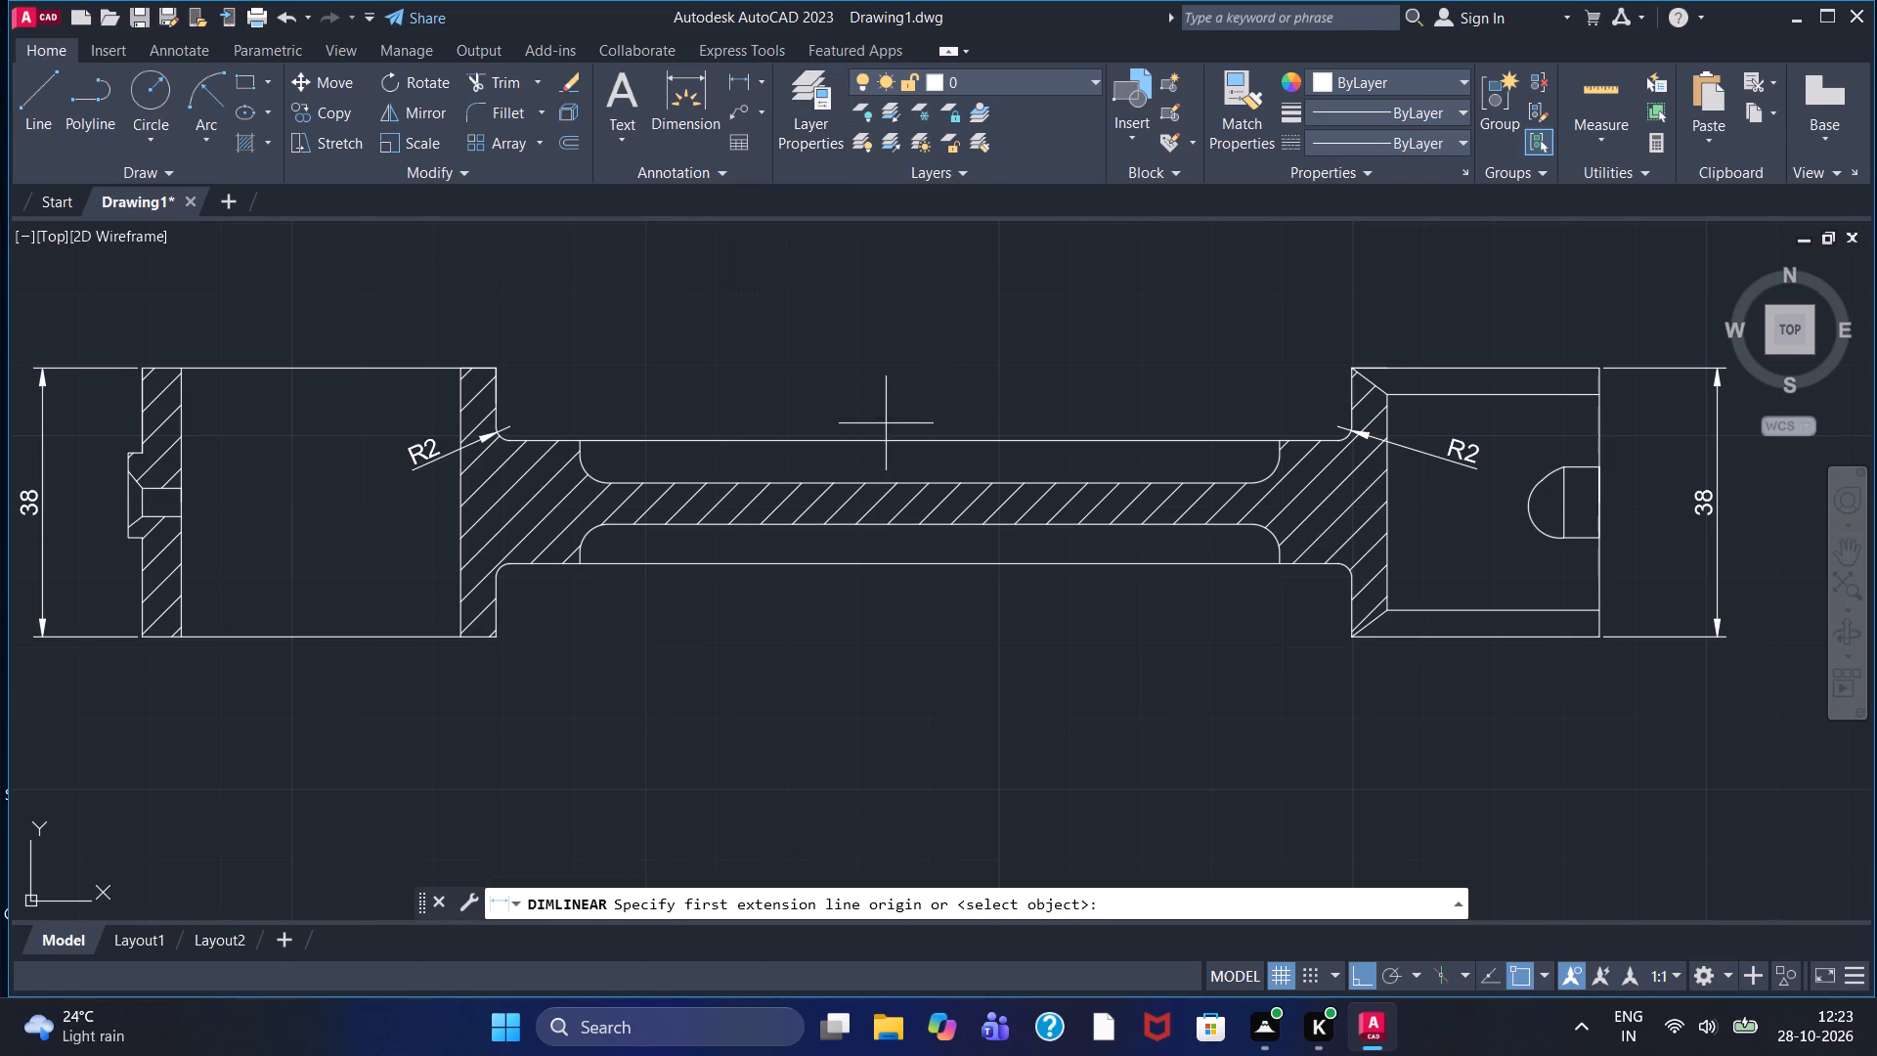
{"action": "left_click", "coordinate": [919, 445]}
{"action": "left_click", "coordinate": [932, 571]}
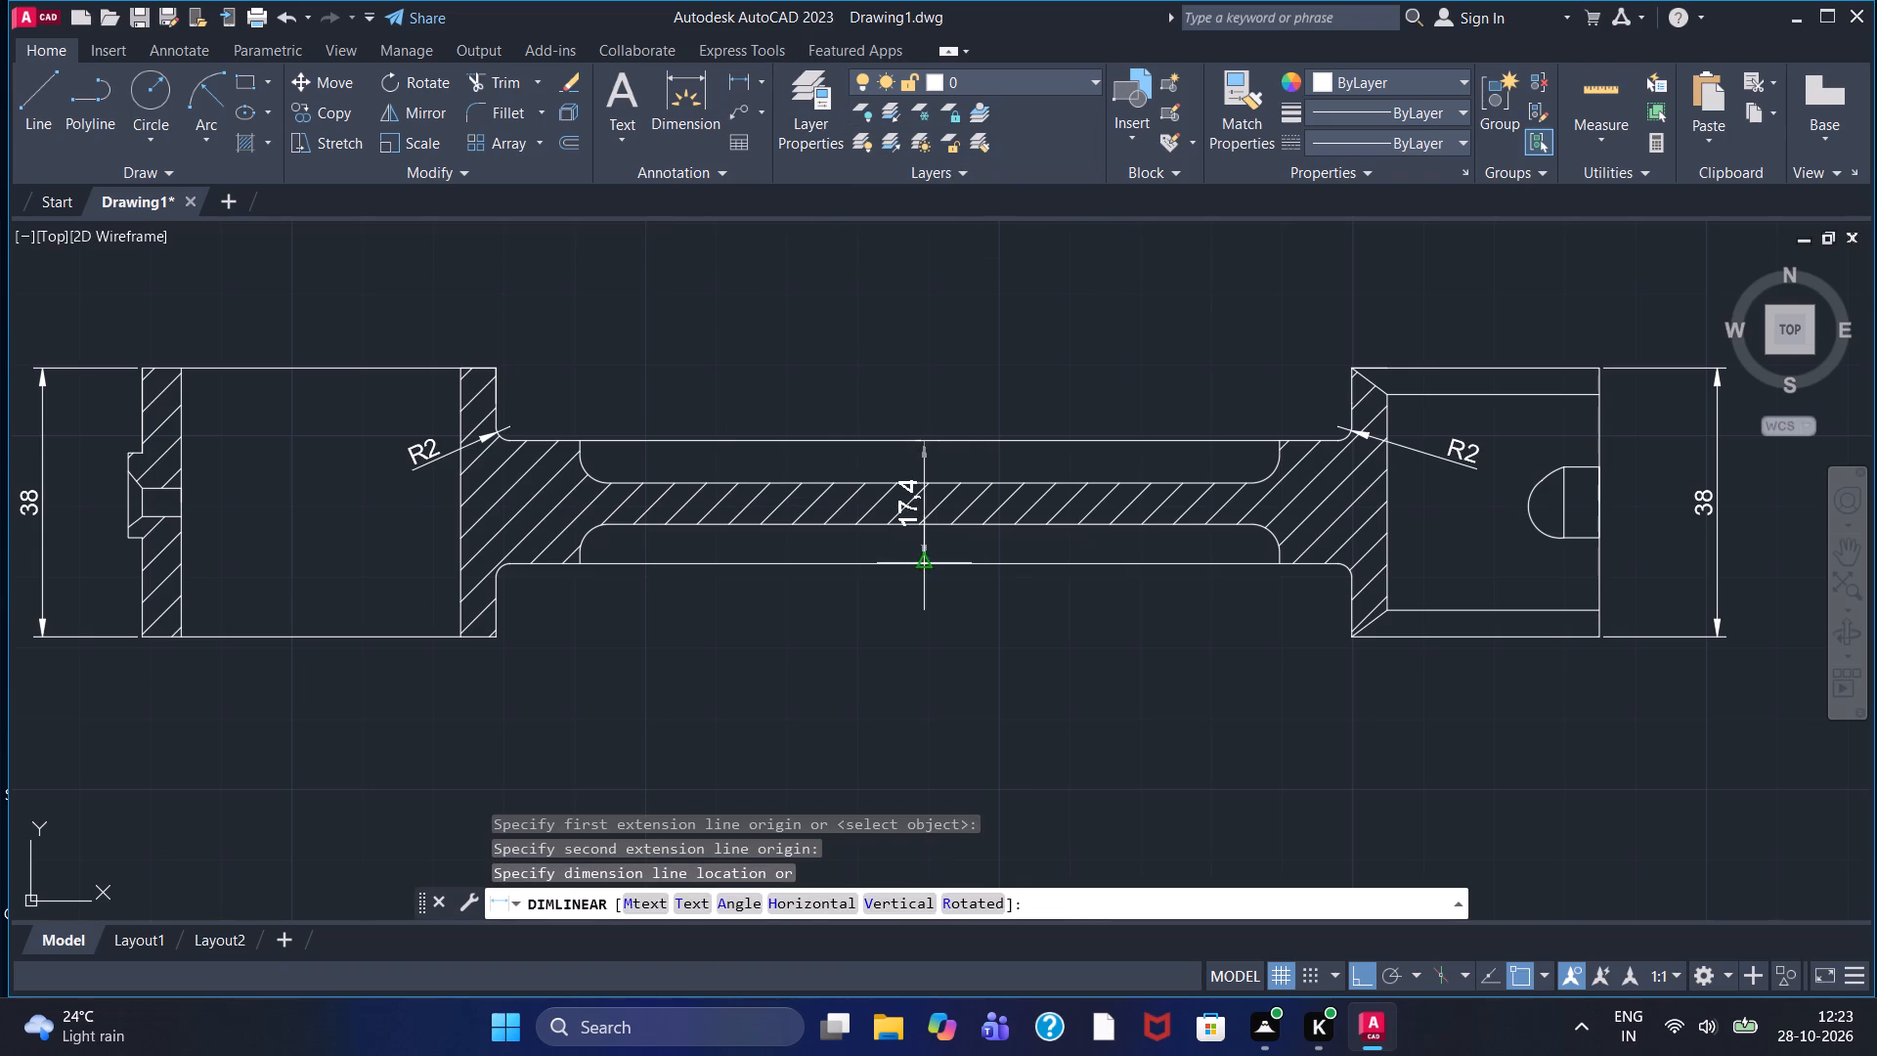
{"action": "left_click", "coordinate": [855, 535]}
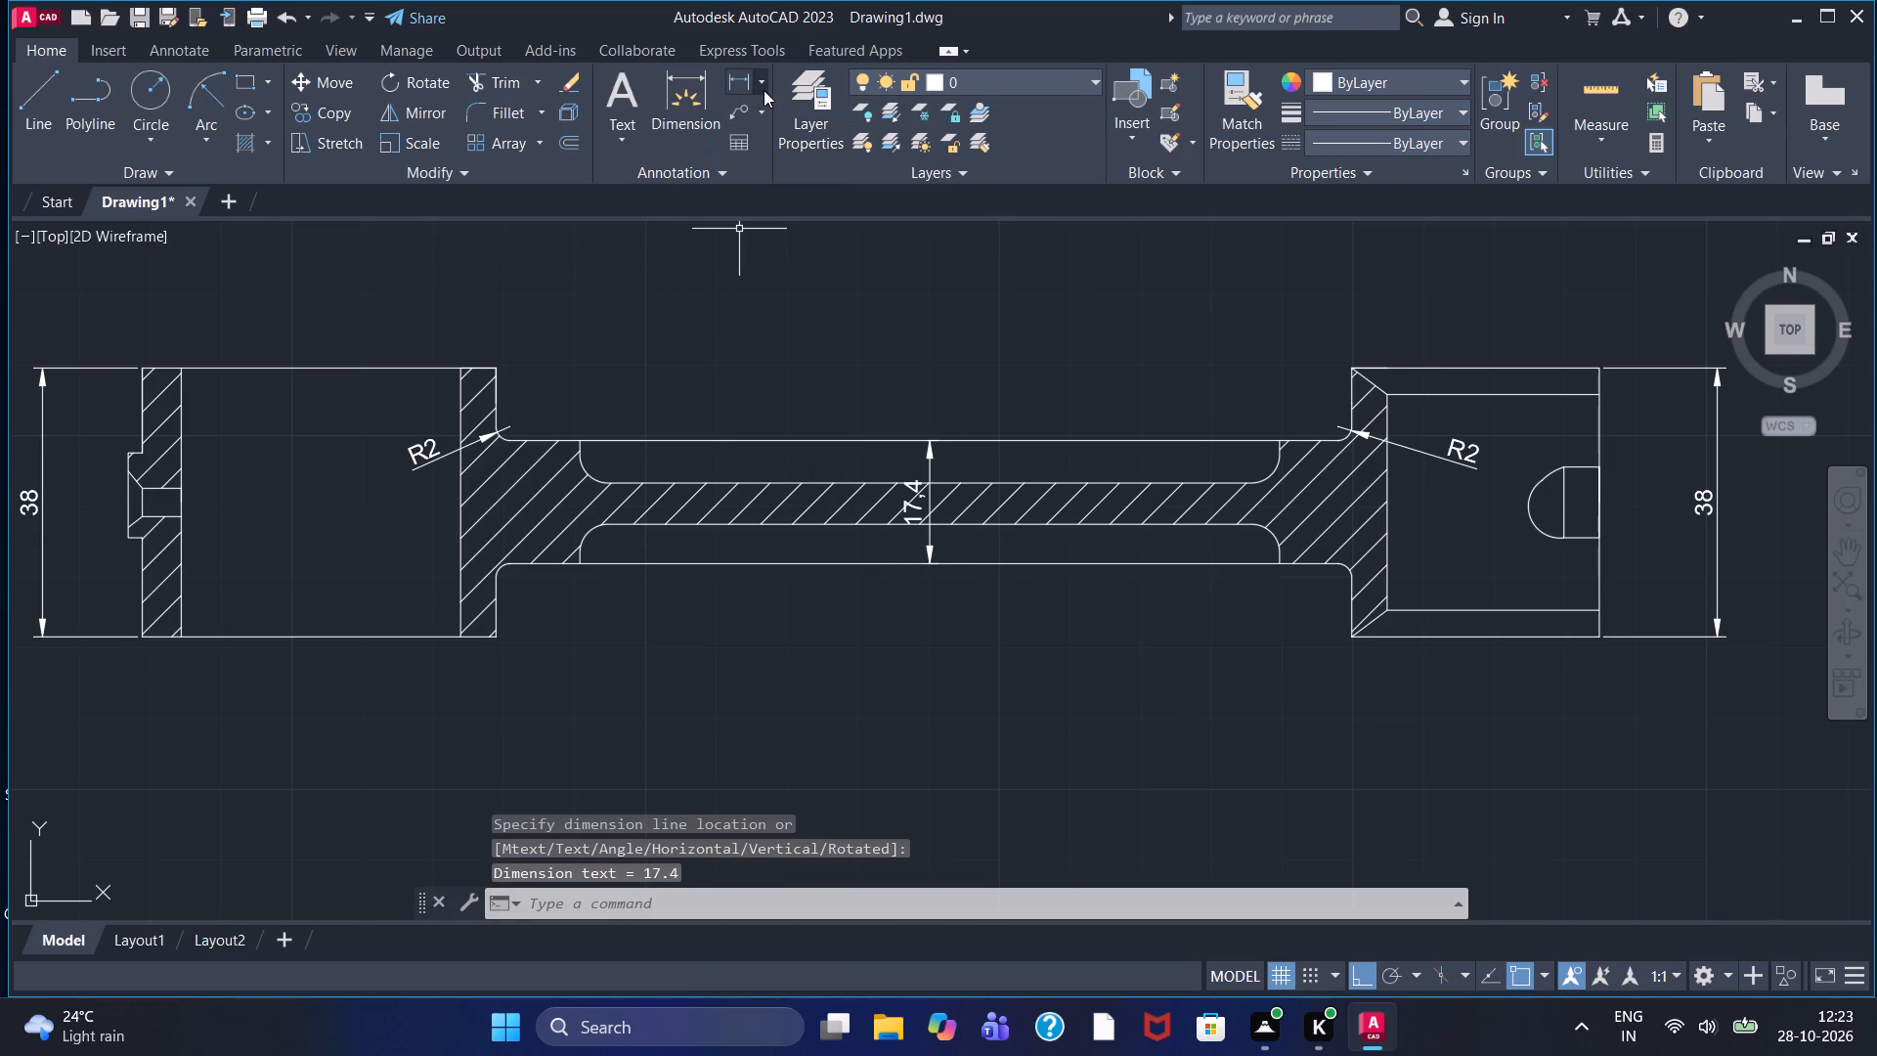
{"action": "left_click", "coordinate": [731, 81]}
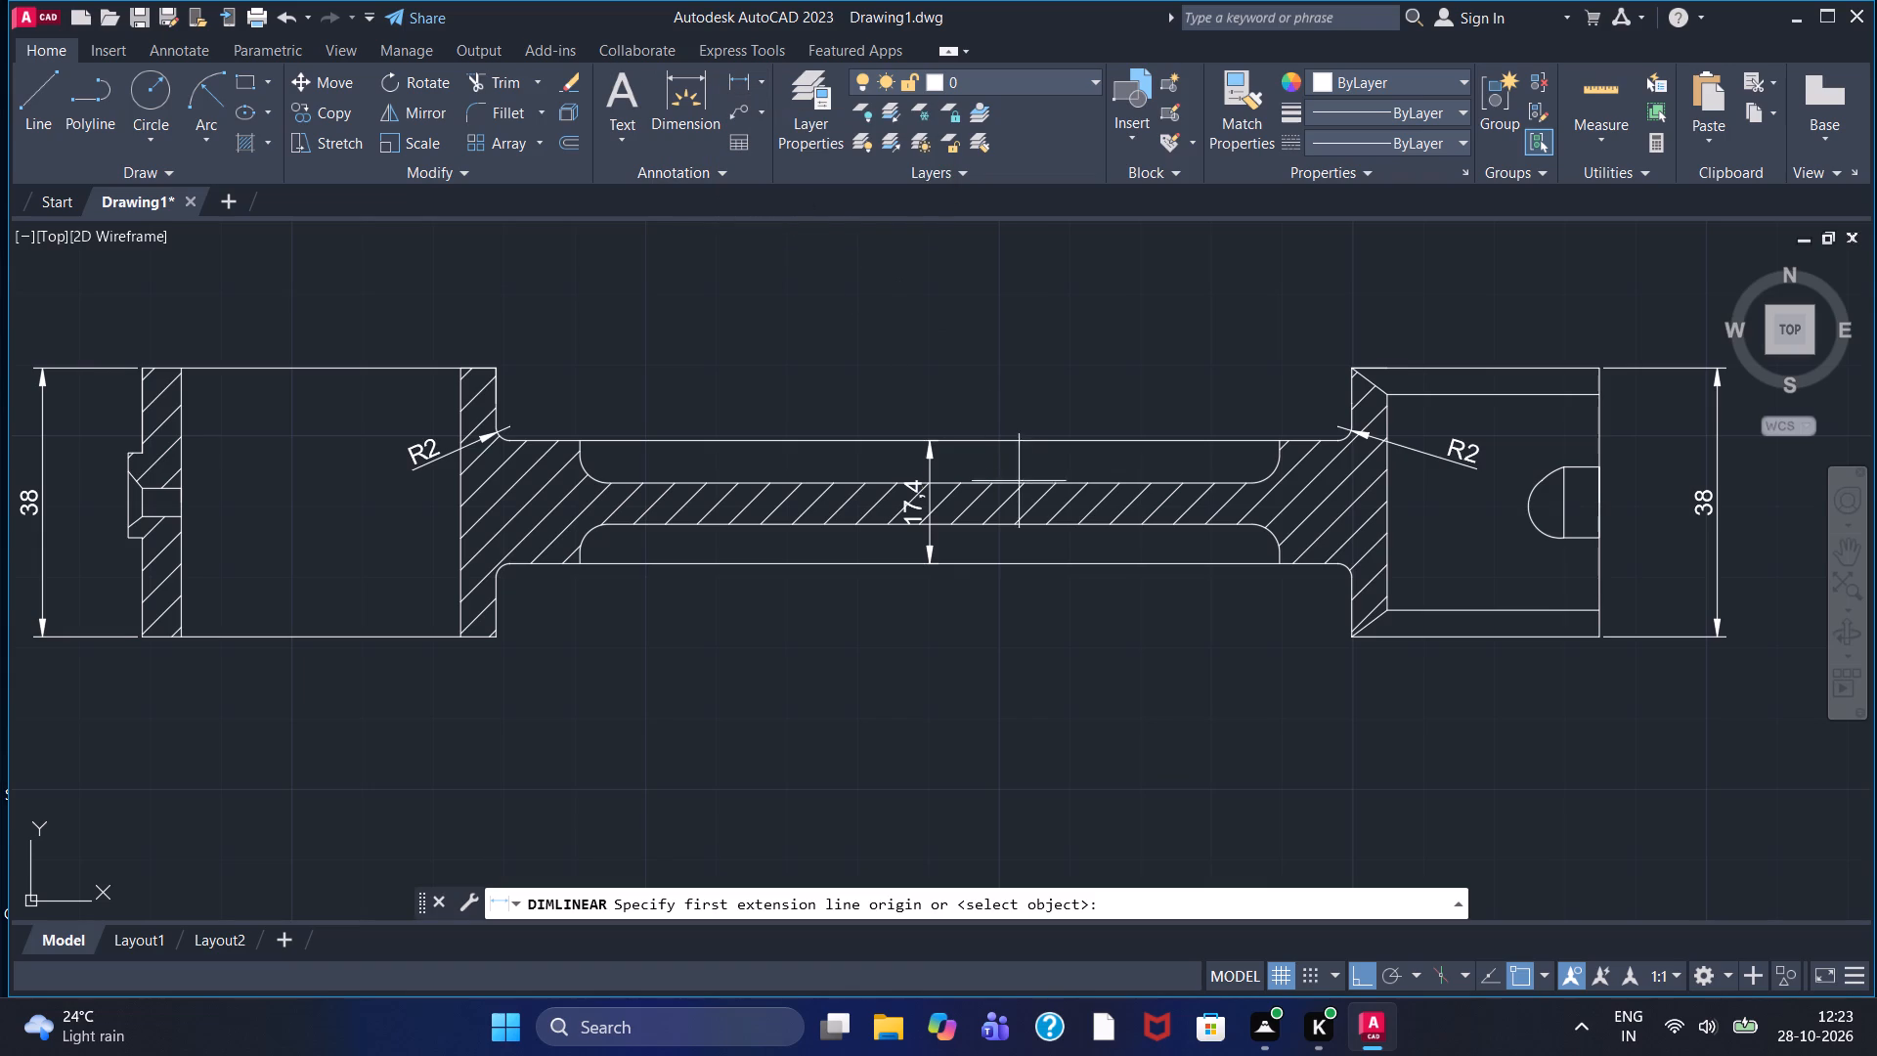
{"action": "left_click", "coordinate": [926, 484]}
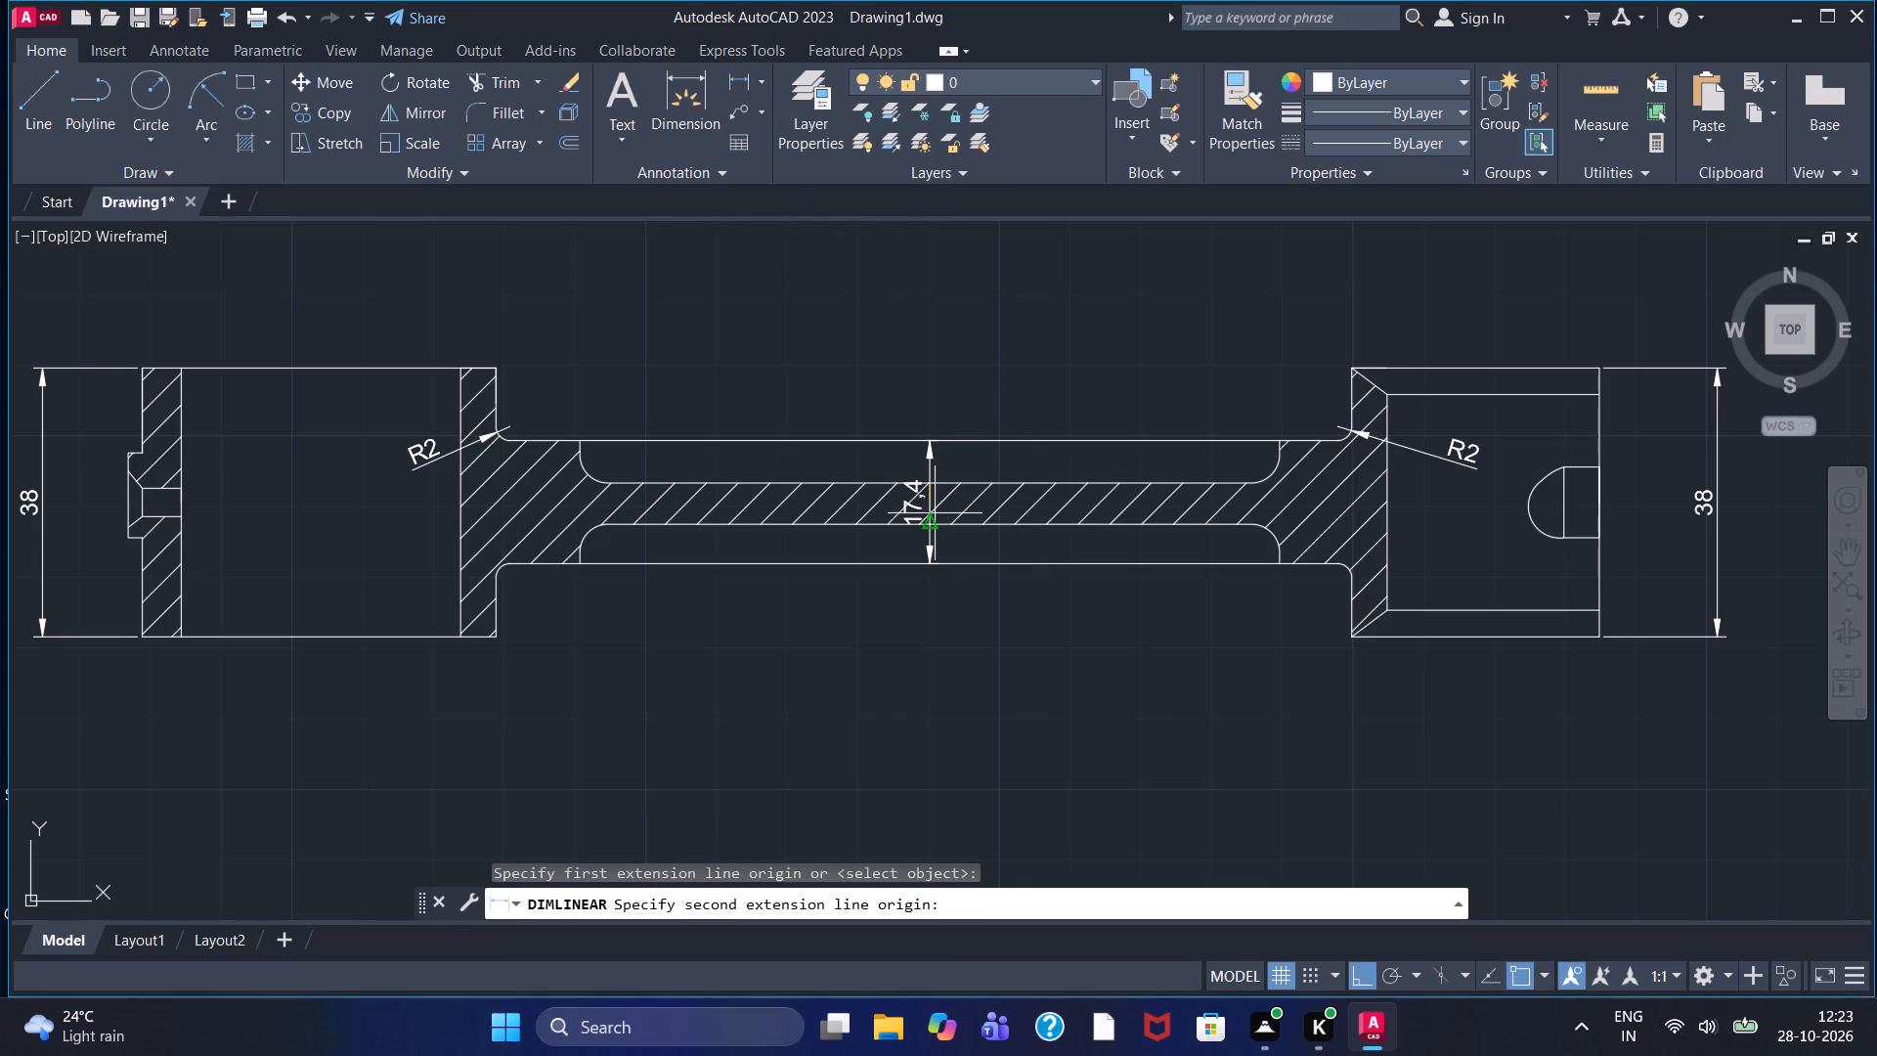
{"action": "left_click", "coordinate": [932, 530]}
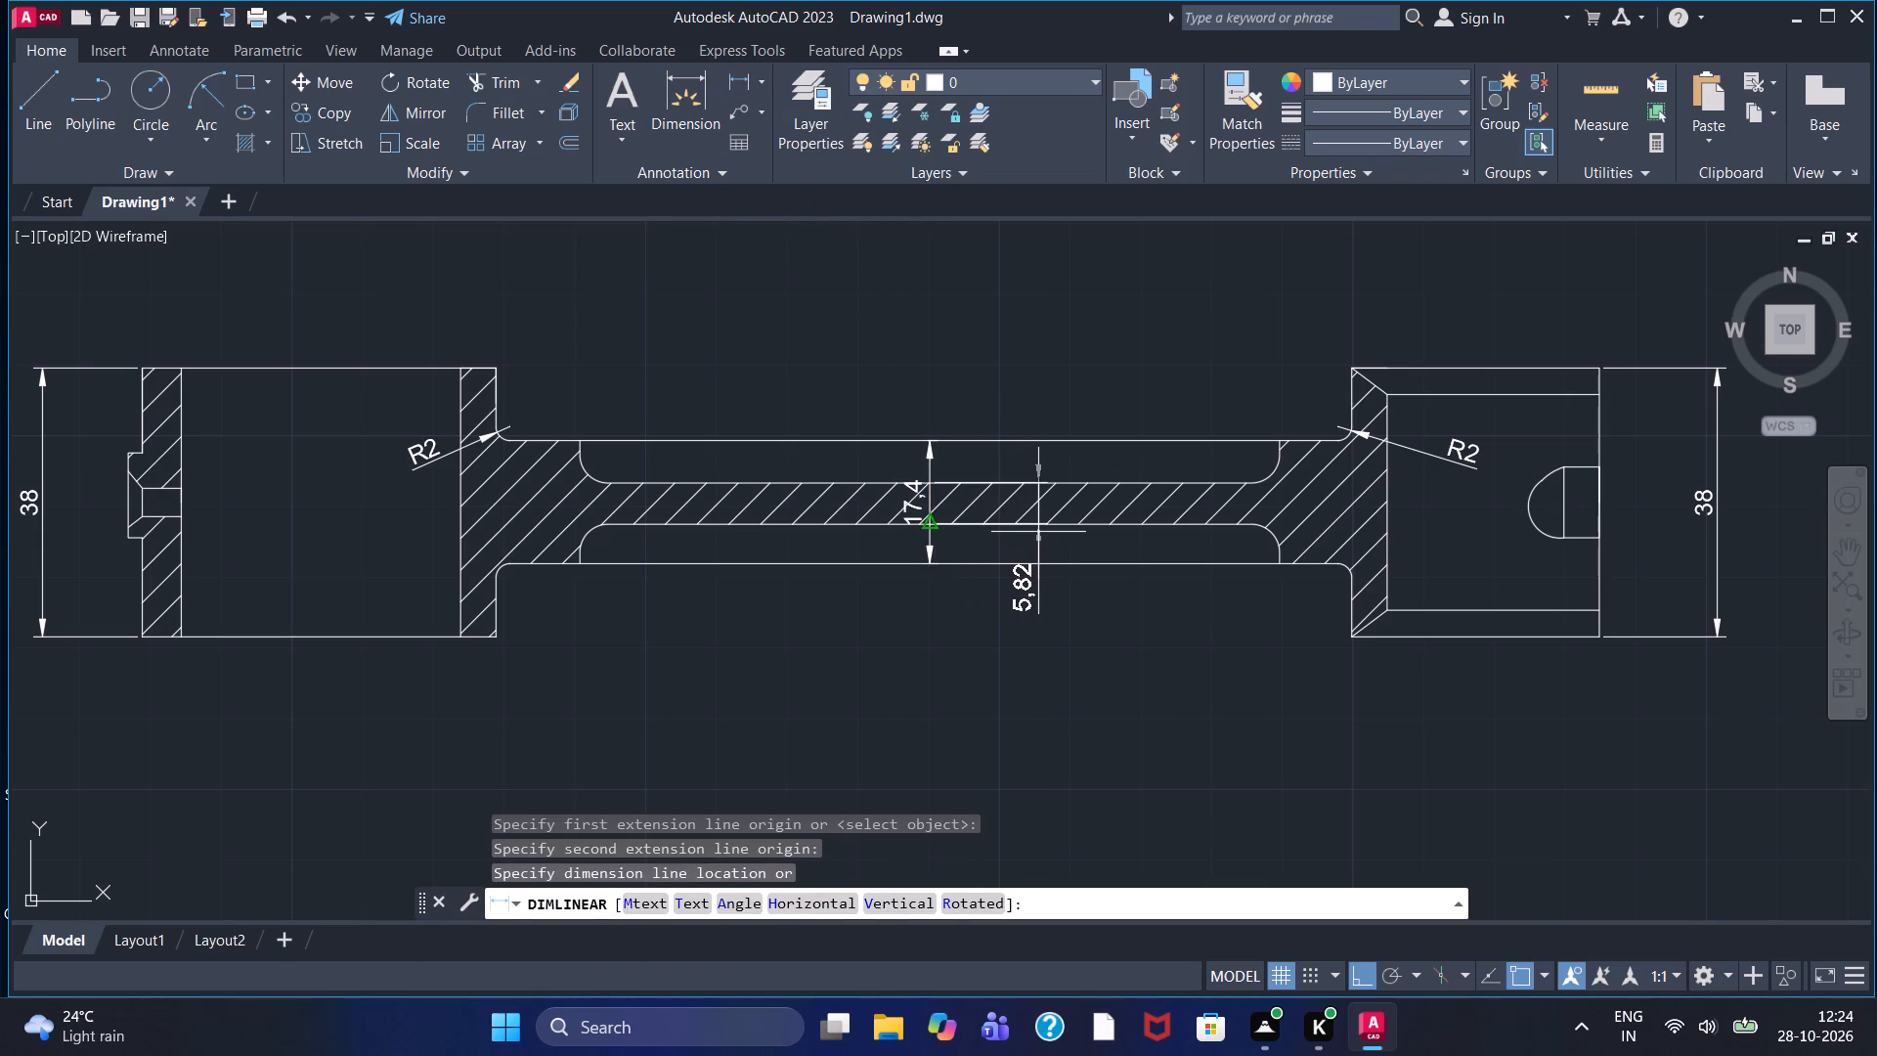
{"action": "left_click", "coordinate": [1038, 532]}
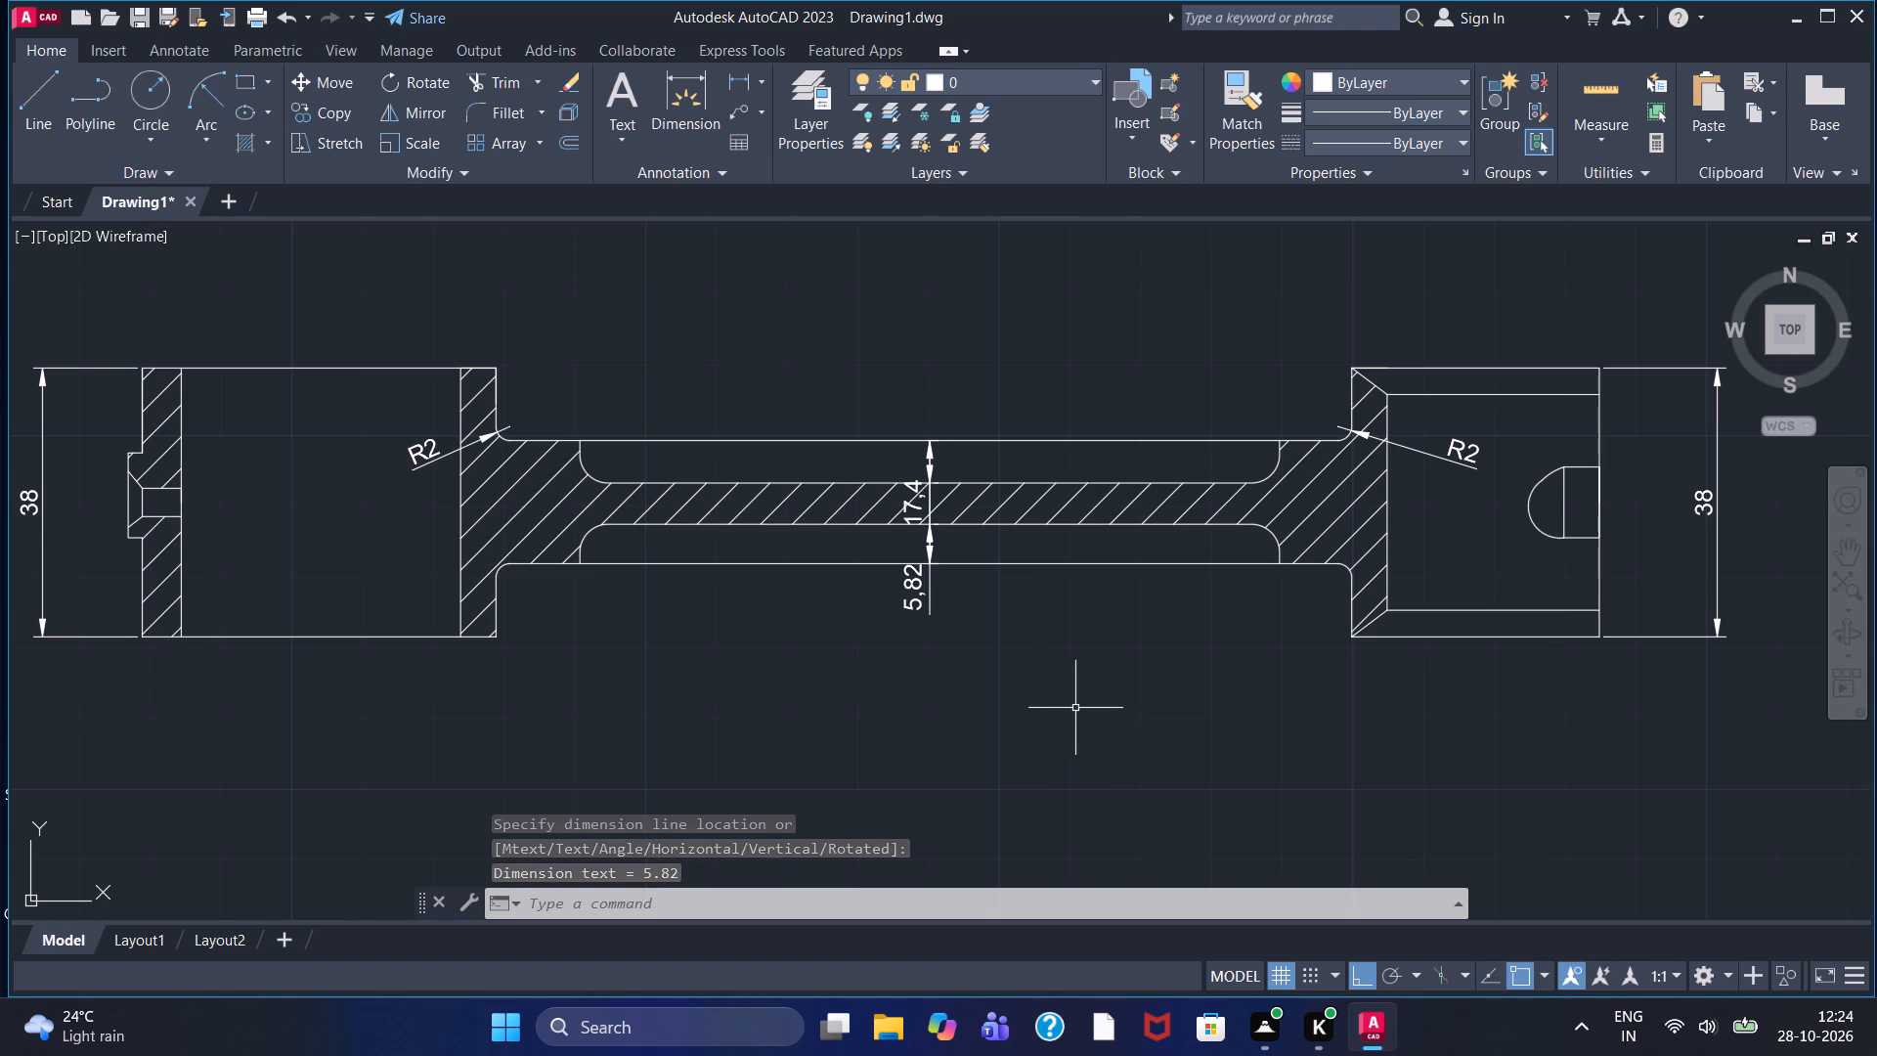
Add a radius dimension to the rounded right corner of the neck's lower pocket, with its text above the neck.
{"action": "left_click", "coordinate": [760, 84]}
{"action": "left_click", "coordinate": [801, 328]}
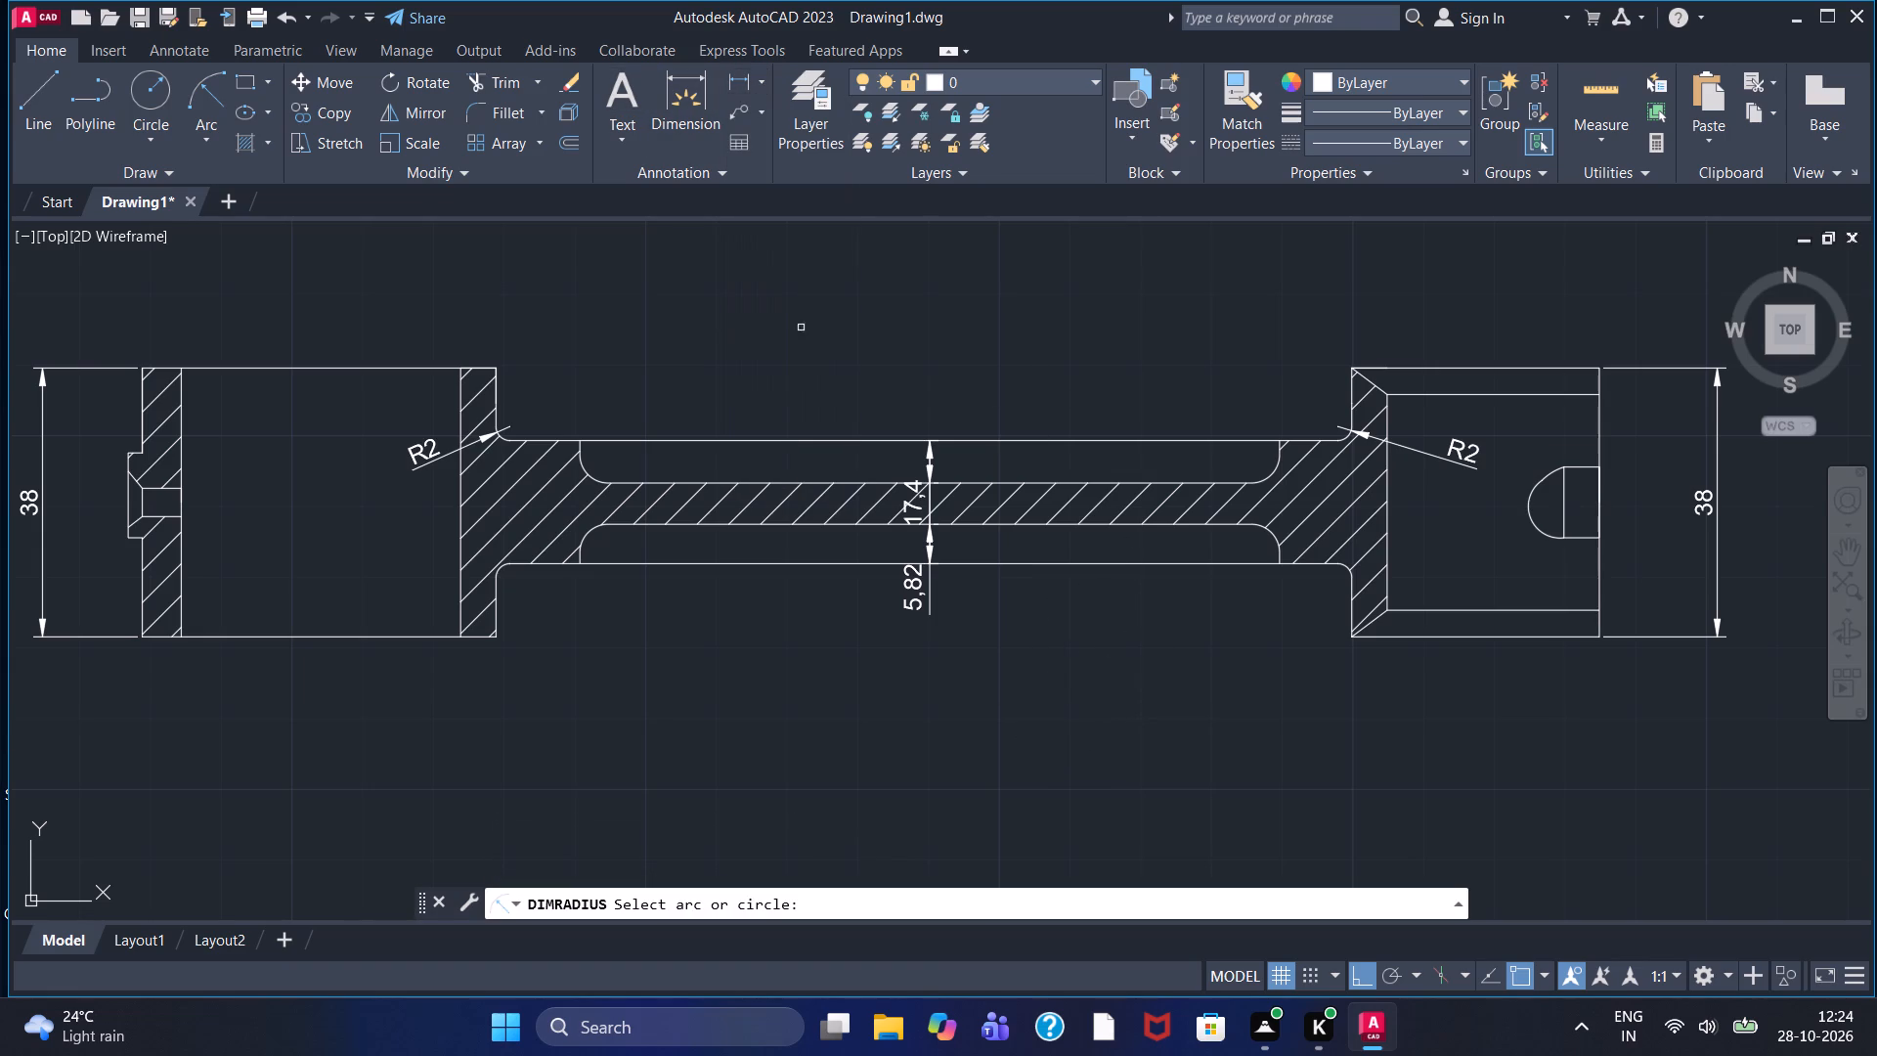
{"action": "left_click", "coordinate": [1266, 532]}
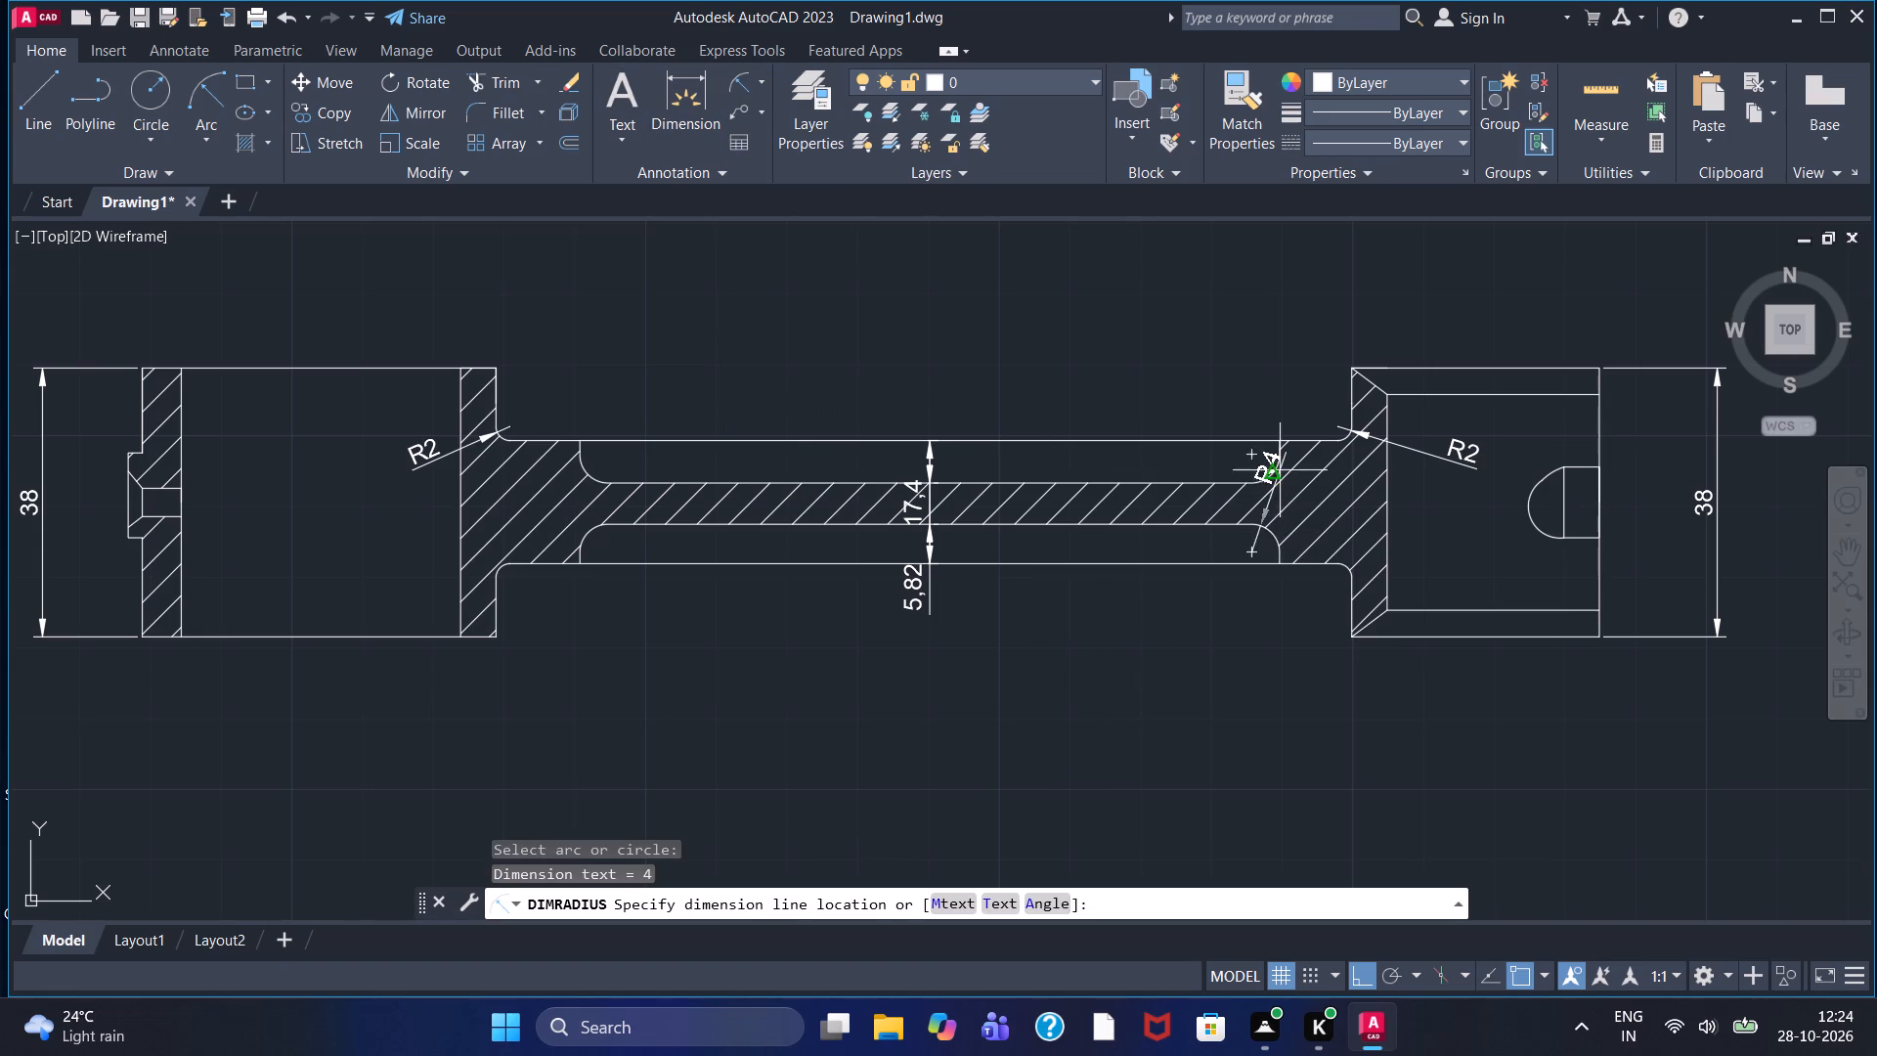
{"action": "left_click", "coordinate": [1295, 388]}
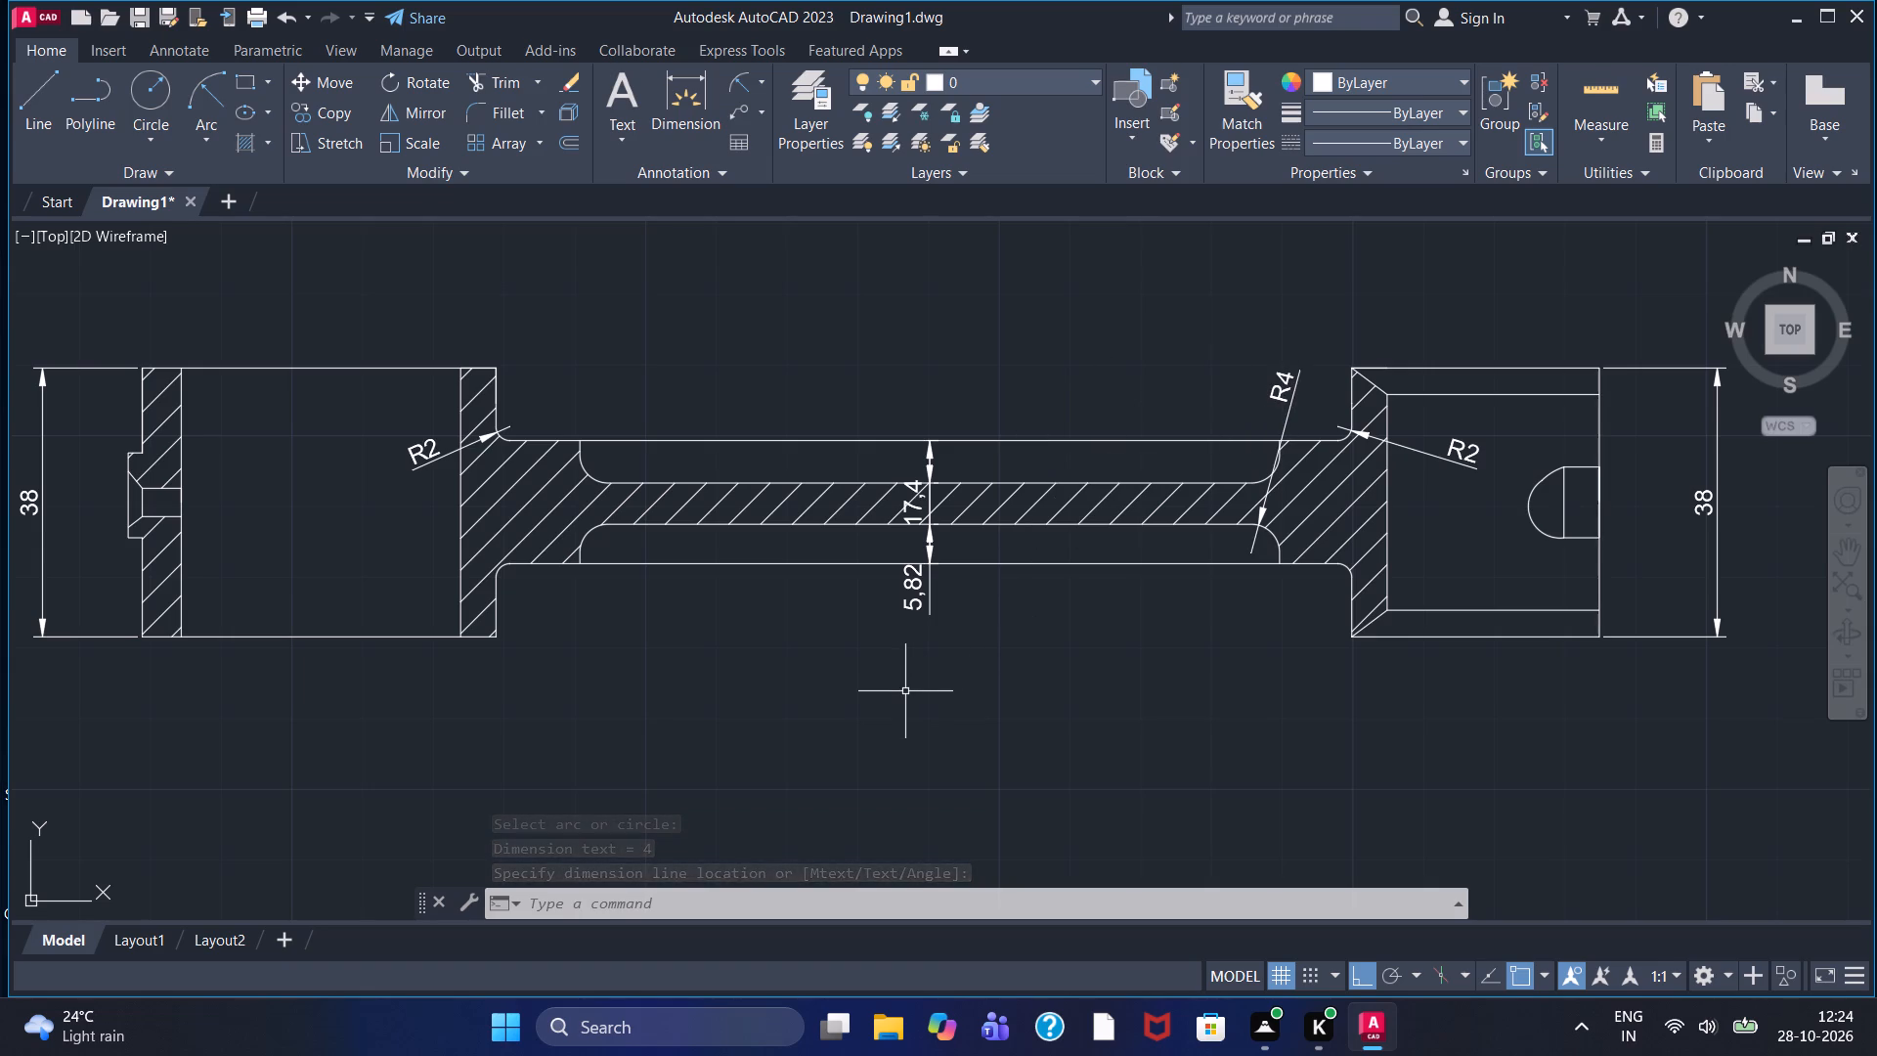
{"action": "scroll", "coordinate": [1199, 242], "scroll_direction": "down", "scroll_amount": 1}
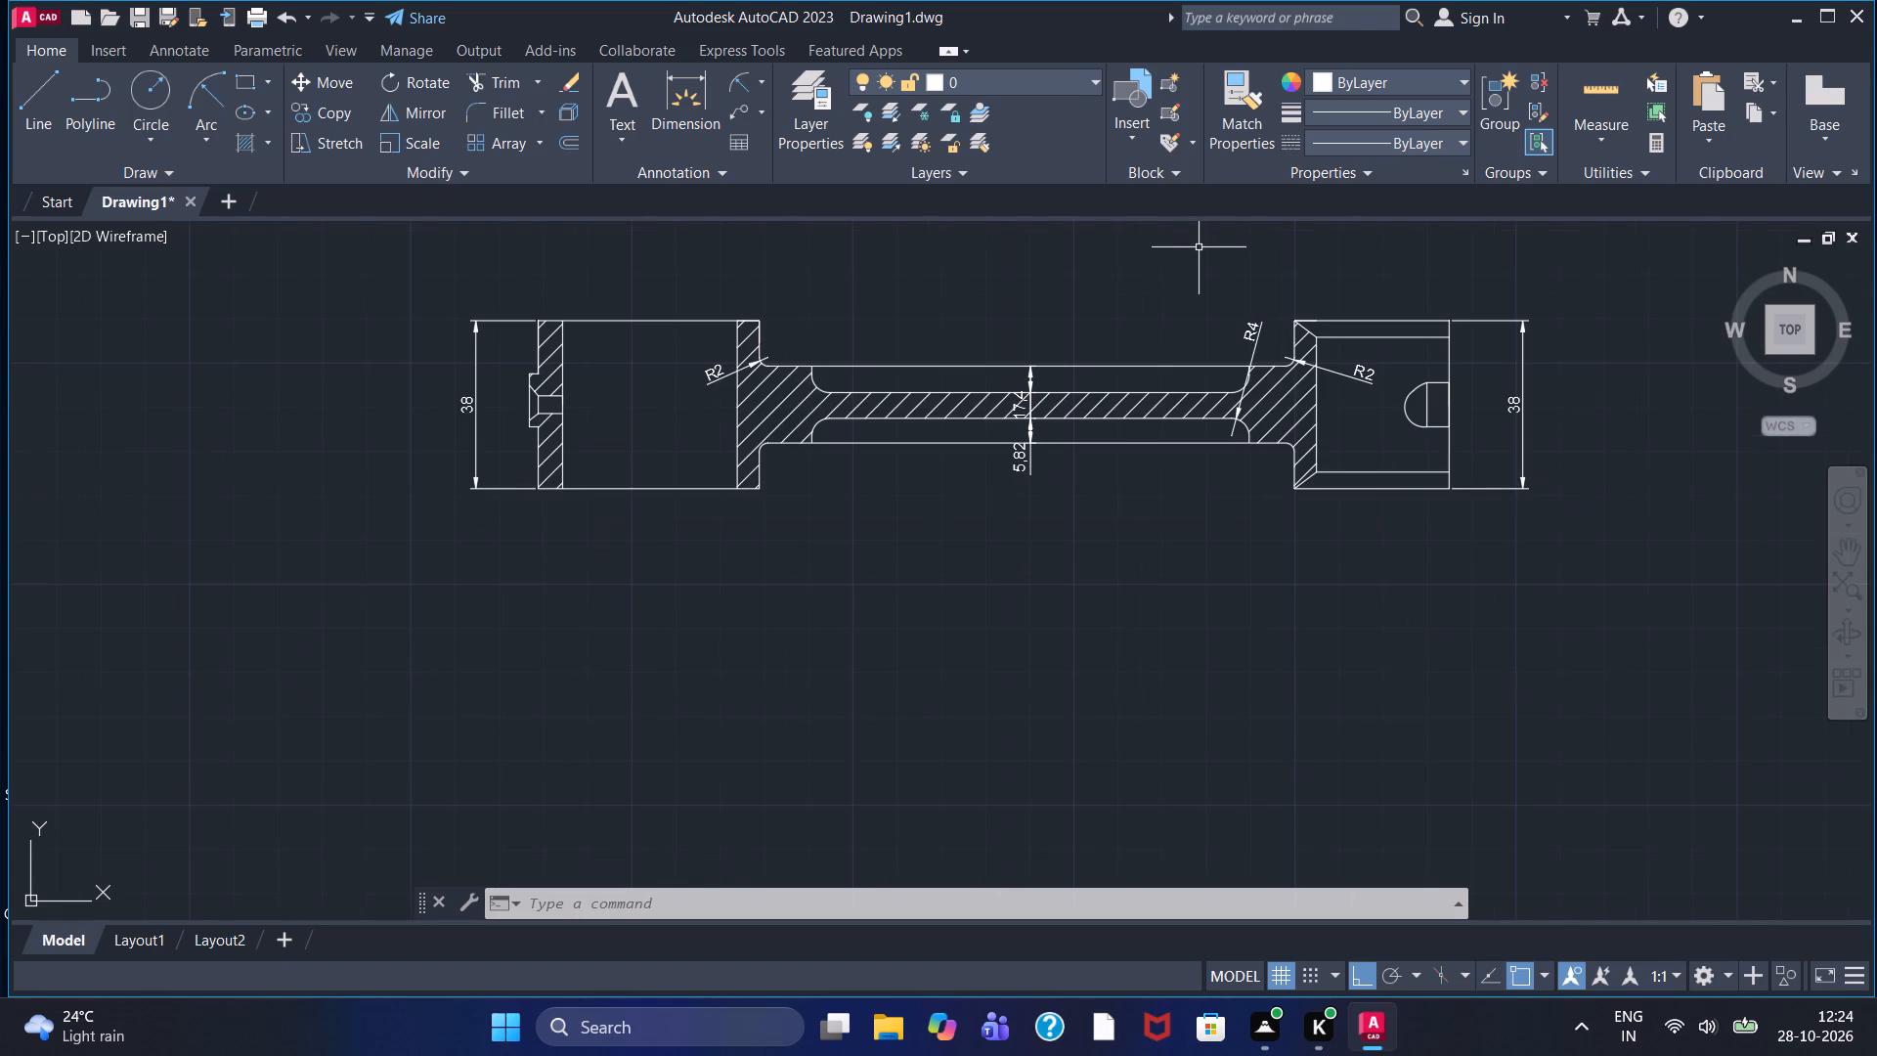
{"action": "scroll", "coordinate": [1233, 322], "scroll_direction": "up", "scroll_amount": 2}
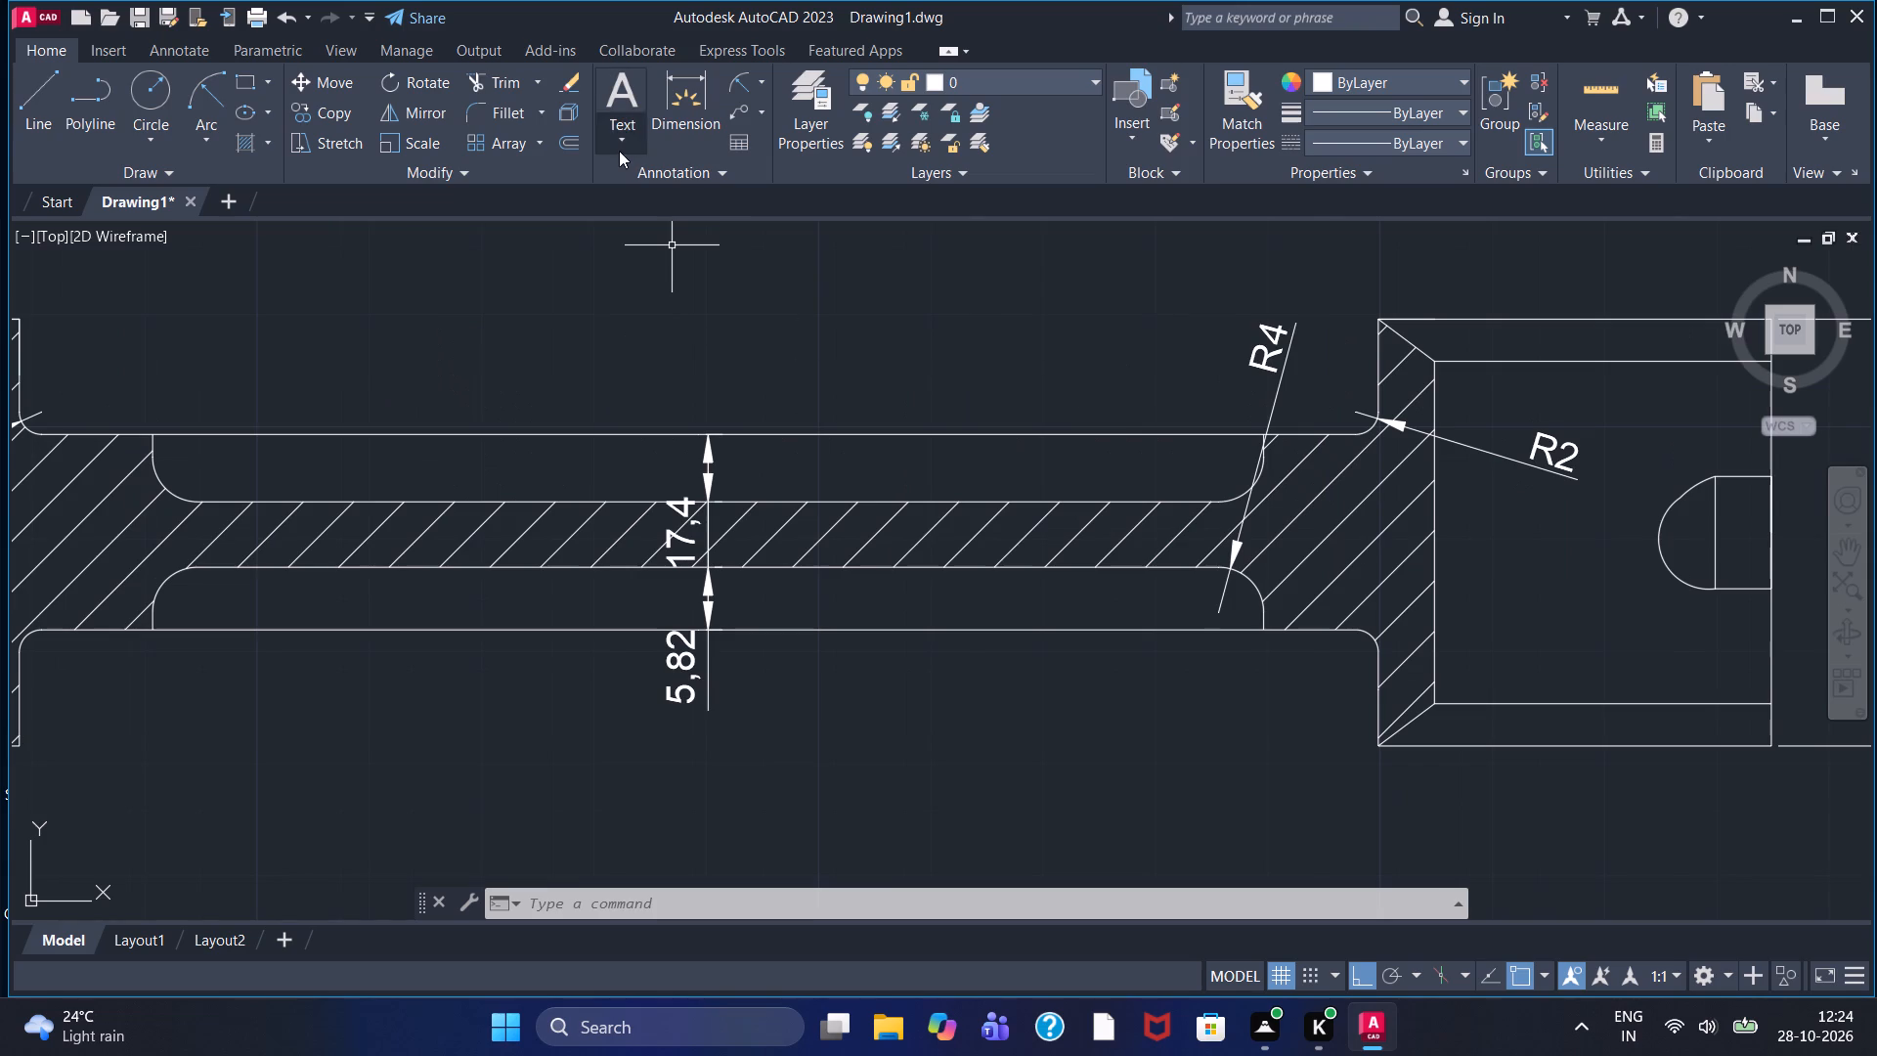
Add radius dimensions to the rounded right and left corners of the neck's upper pocket, with the left text inside the left end block.
{"action": "left_click", "coordinate": [743, 81]}
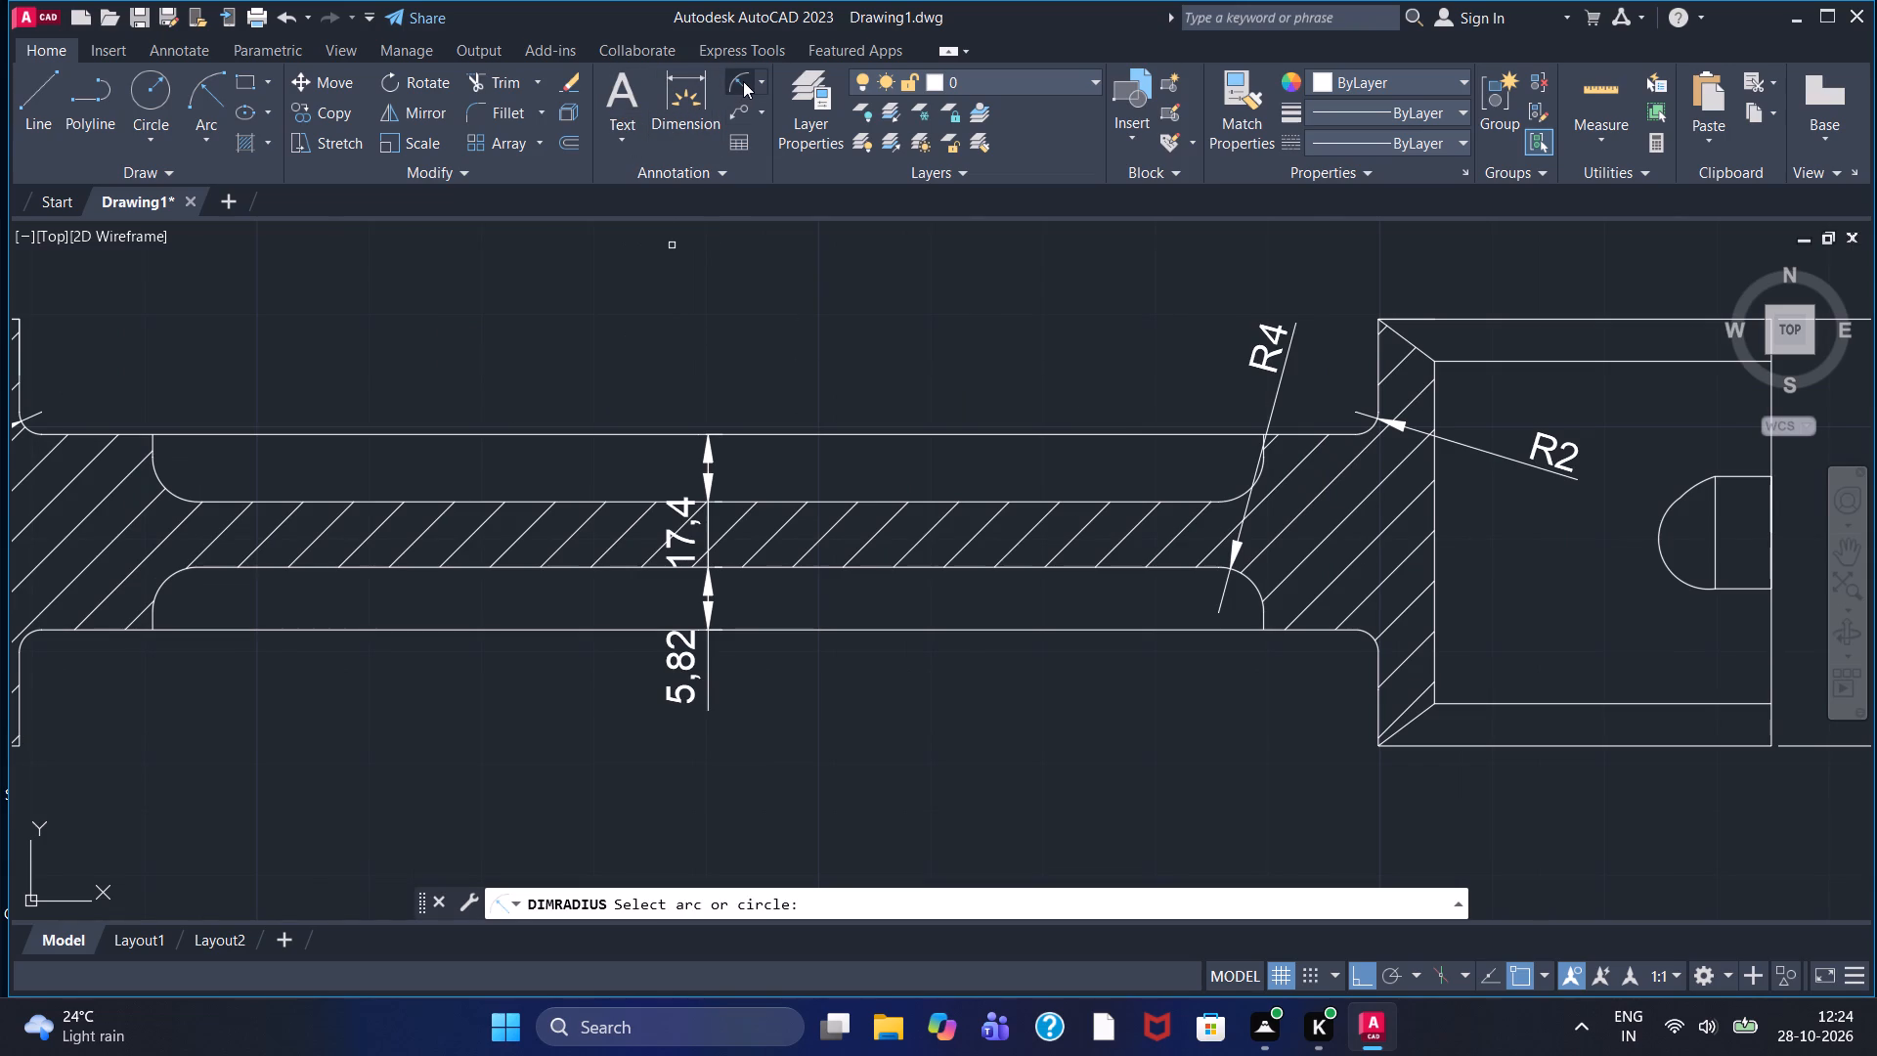
{"action": "left_click", "coordinate": [1236, 495]}
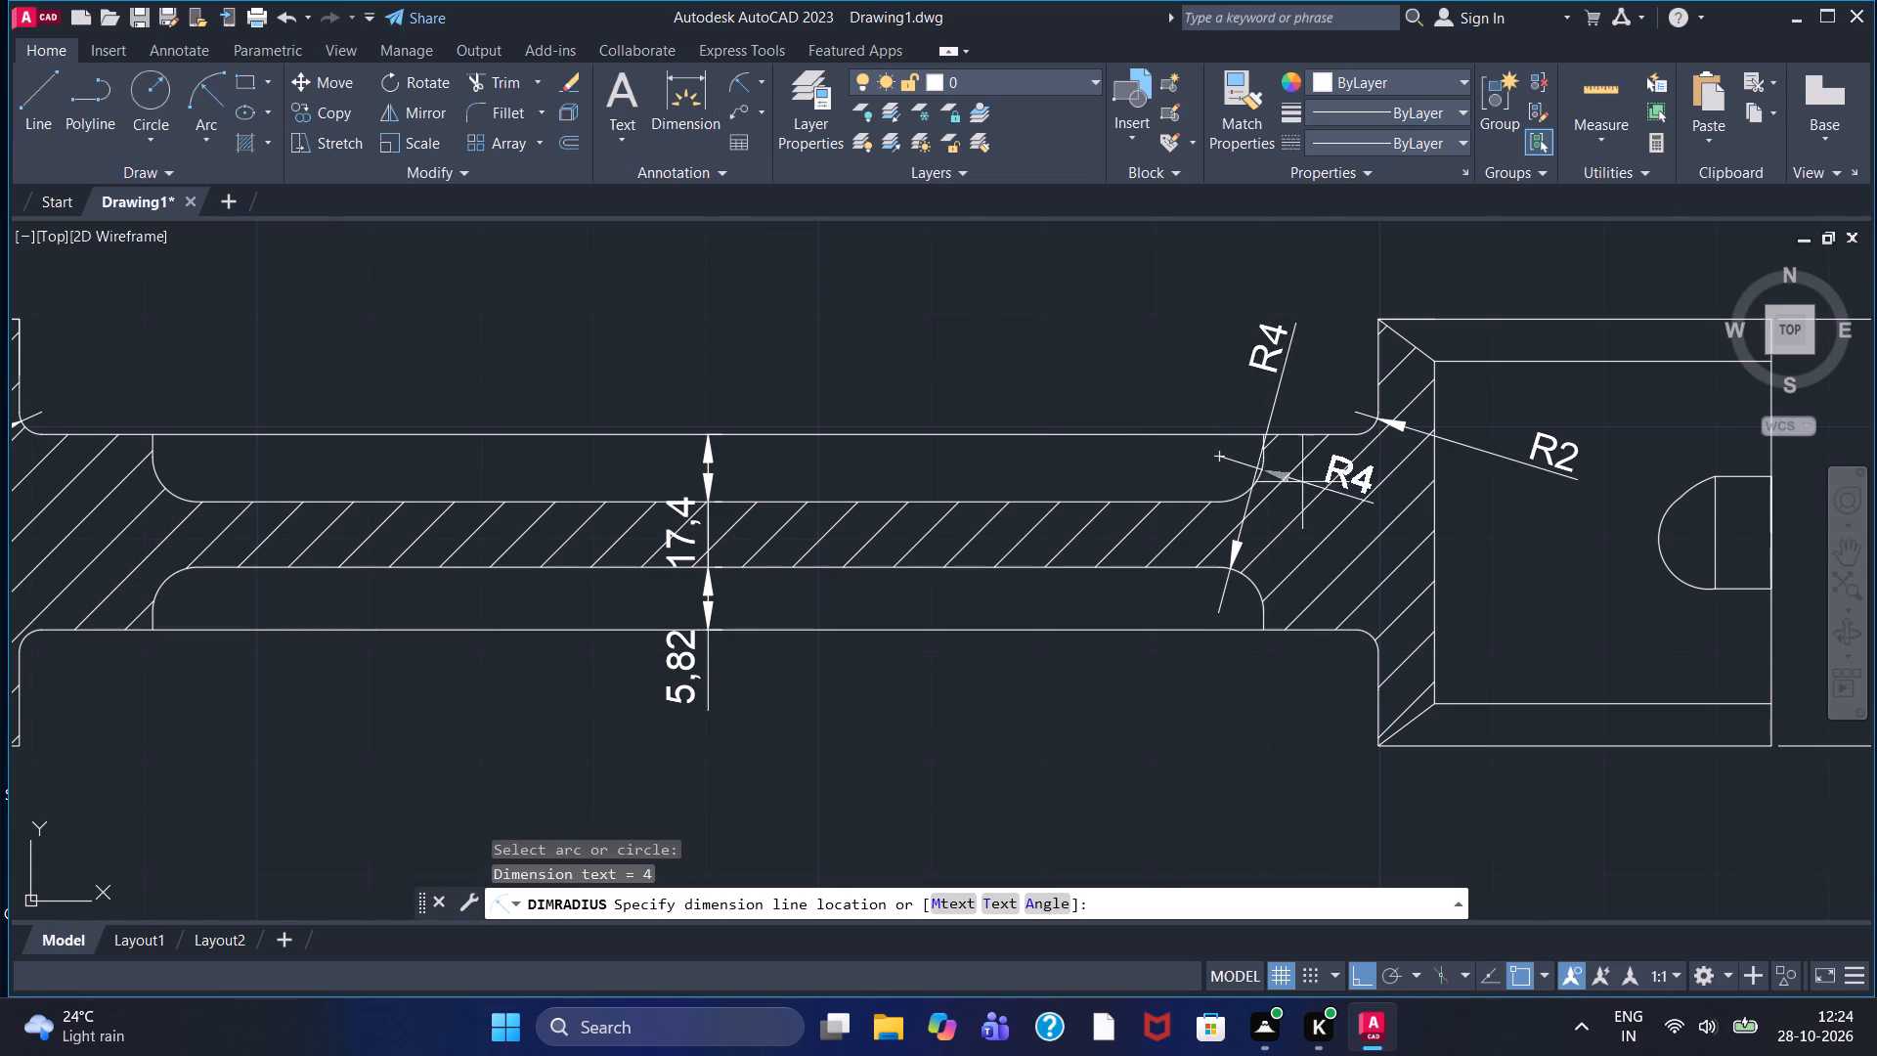
{"action": "left_click", "coordinate": [1324, 495]}
{"action": "right_click", "coordinate": [1331, 485]}
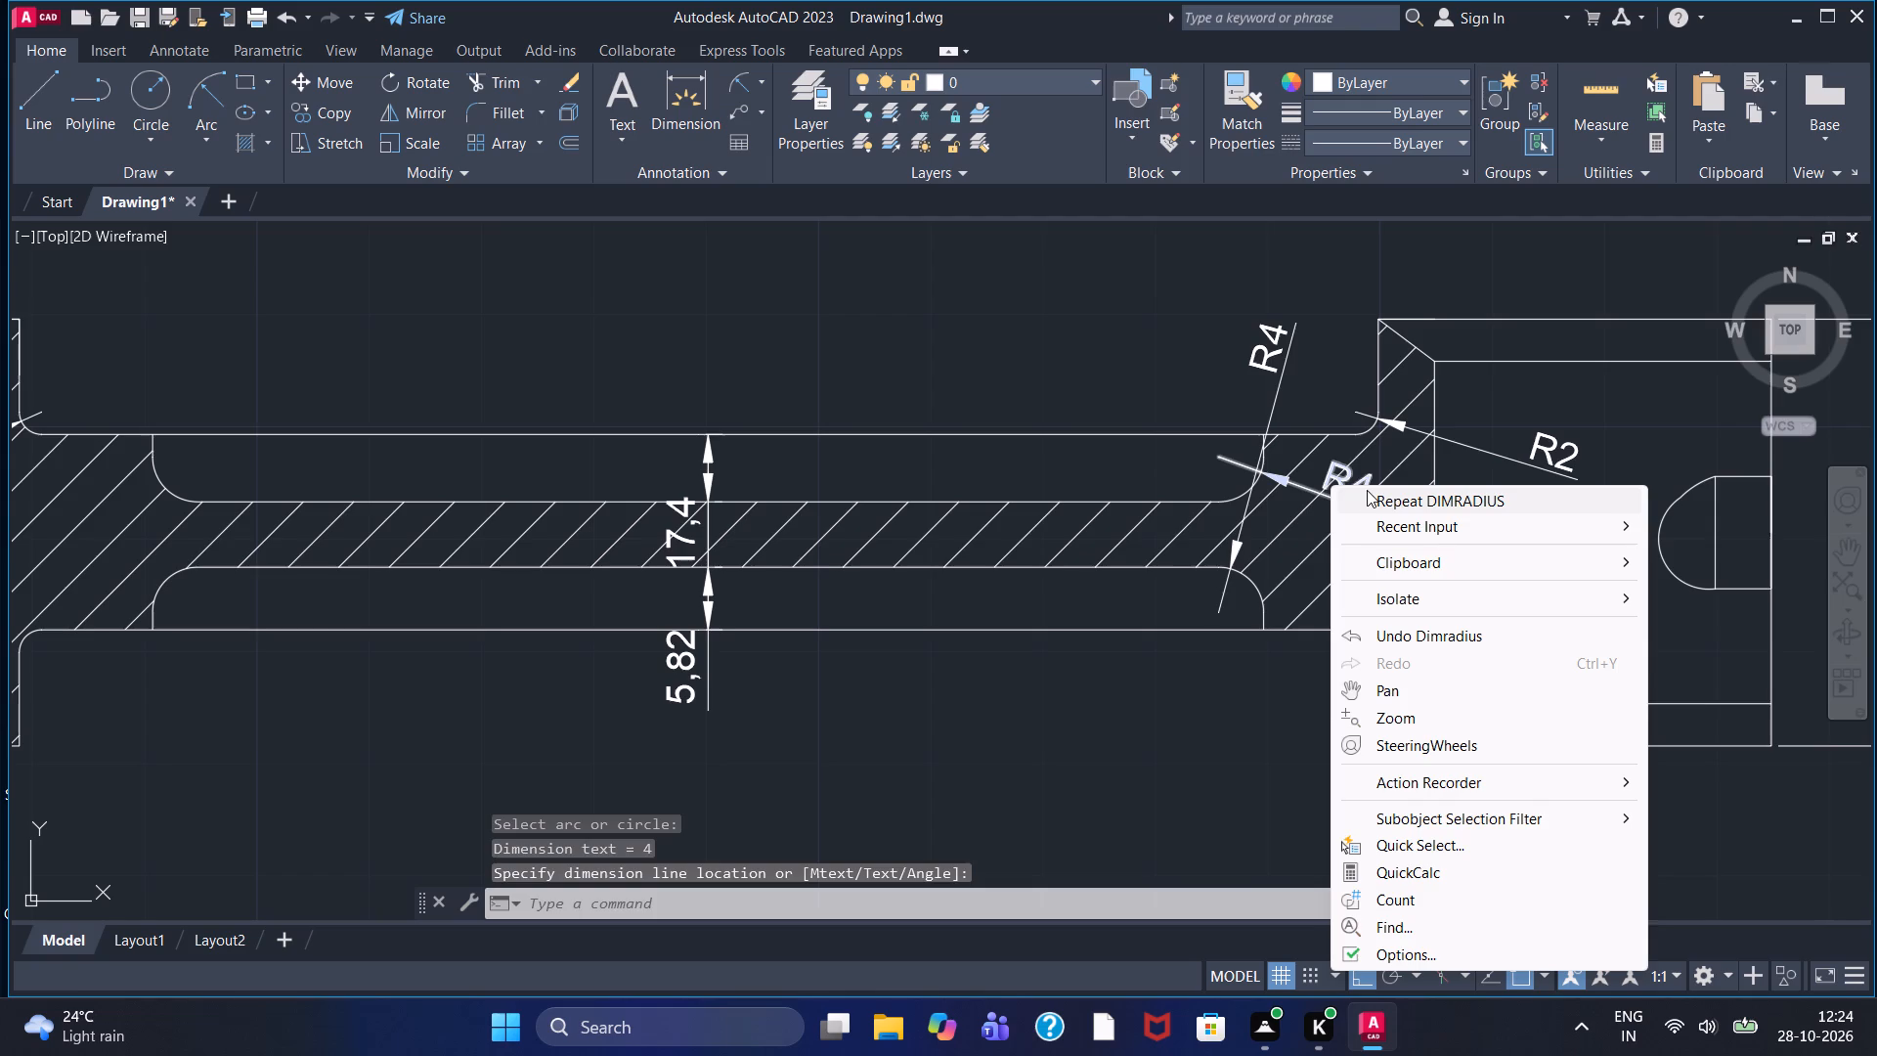
{"action": "left_click", "coordinate": [1370, 495]}
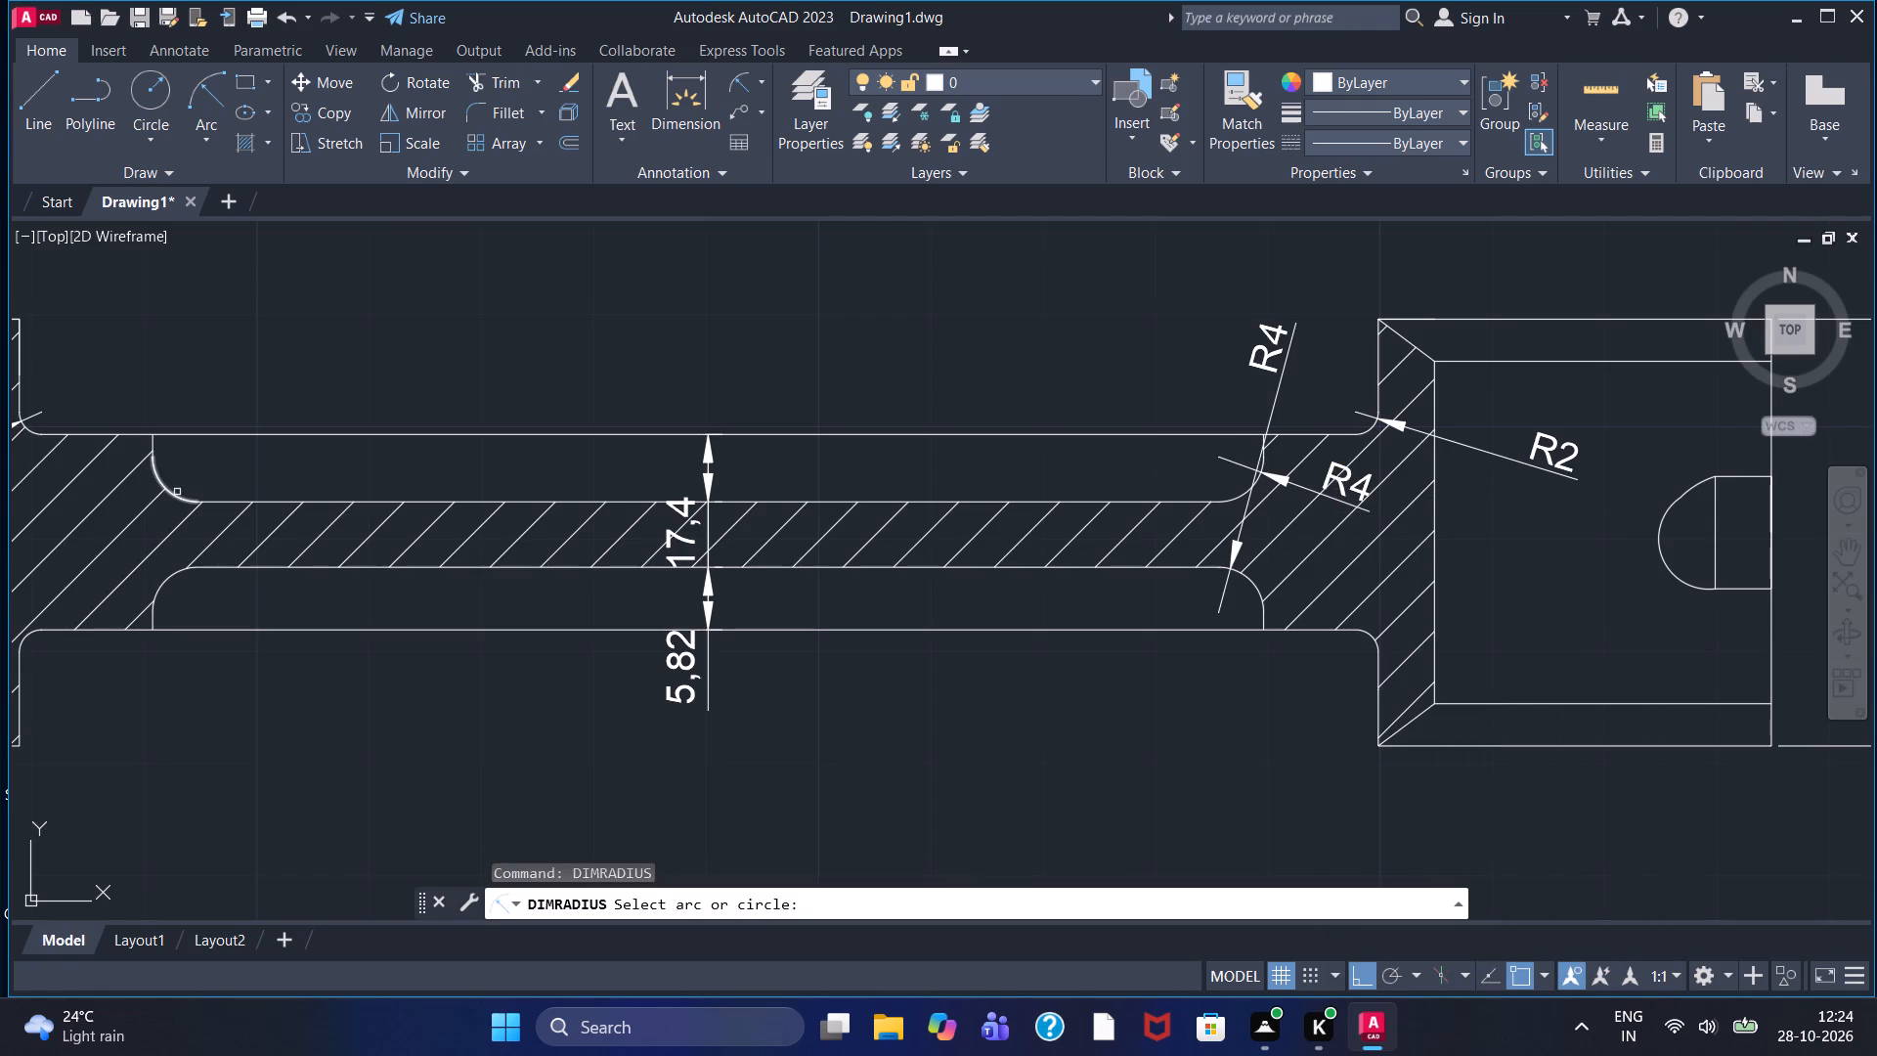
{"action": "left_click", "coordinate": [173, 496]}
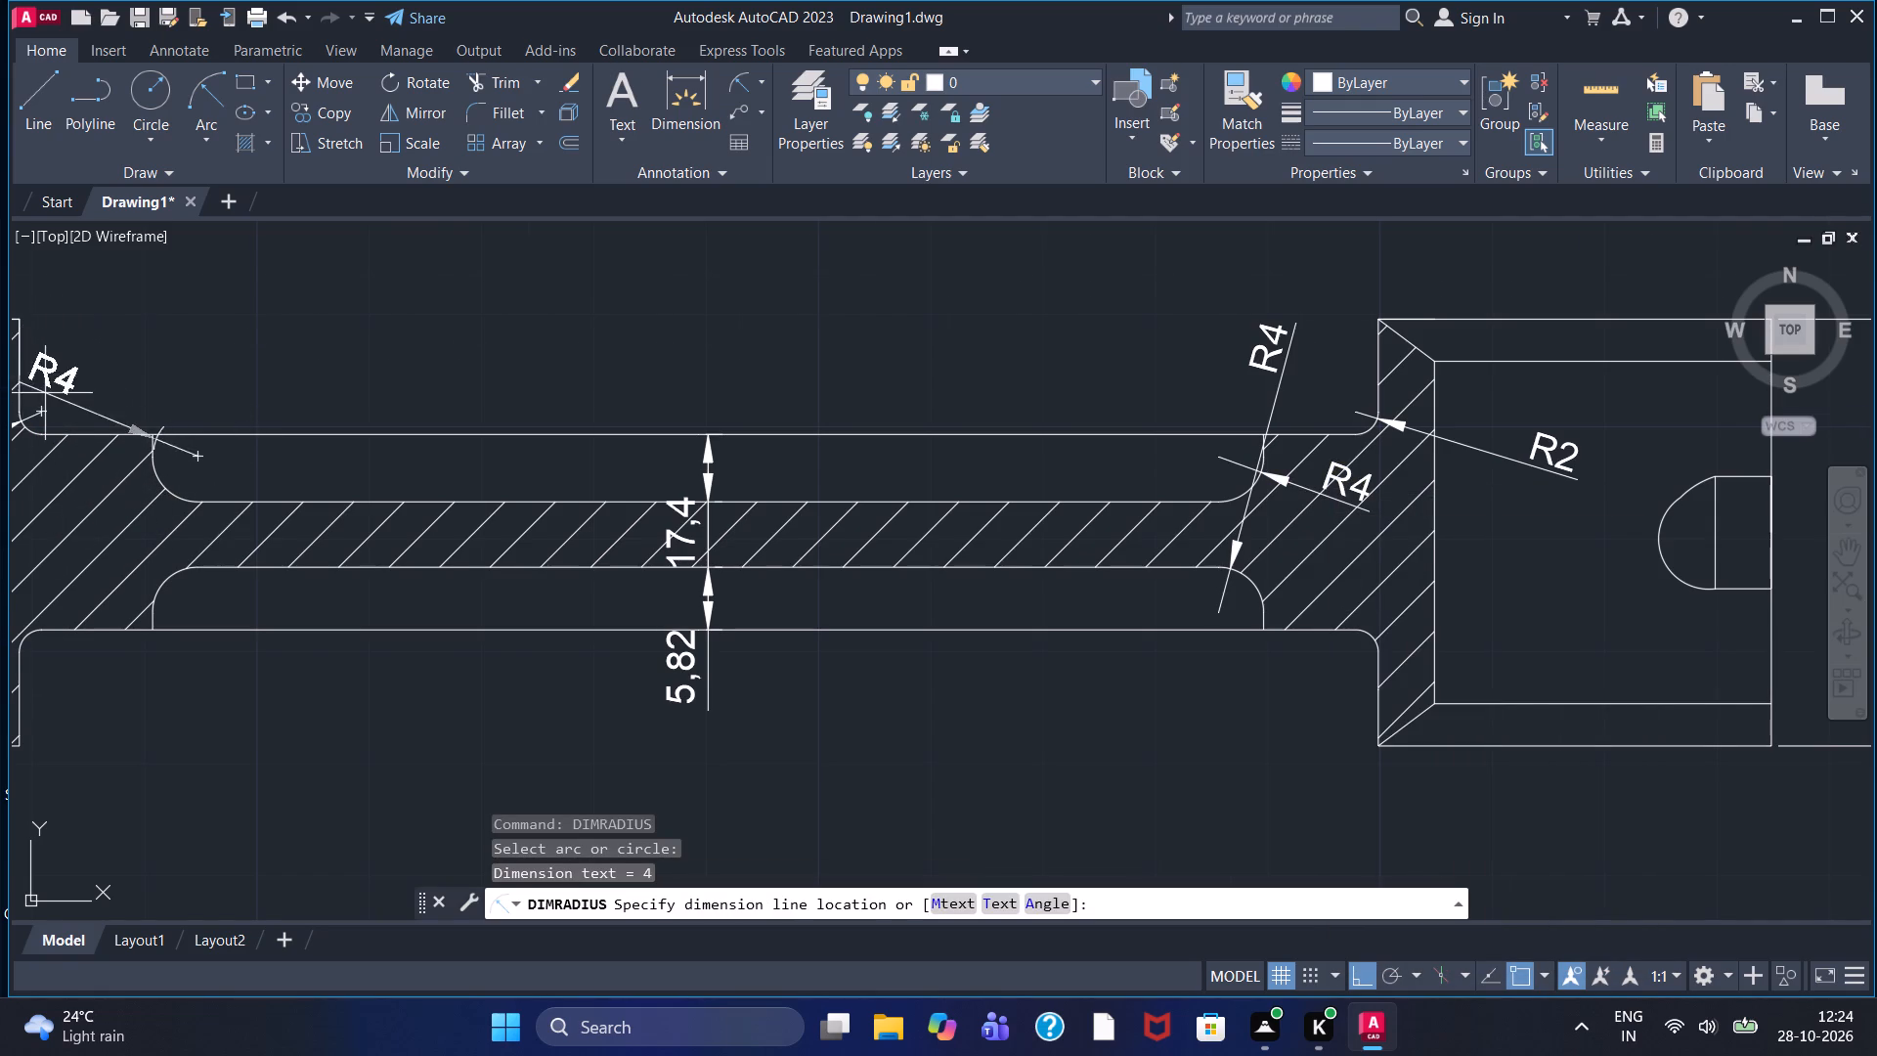
{"action": "scroll", "coordinate": [45, 393], "scroll_direction": "down", "scroll_amount": 2}
{"action": "middle_click_drag", "start_coordinate": [53, 392], "coordinate": [282, 395]}
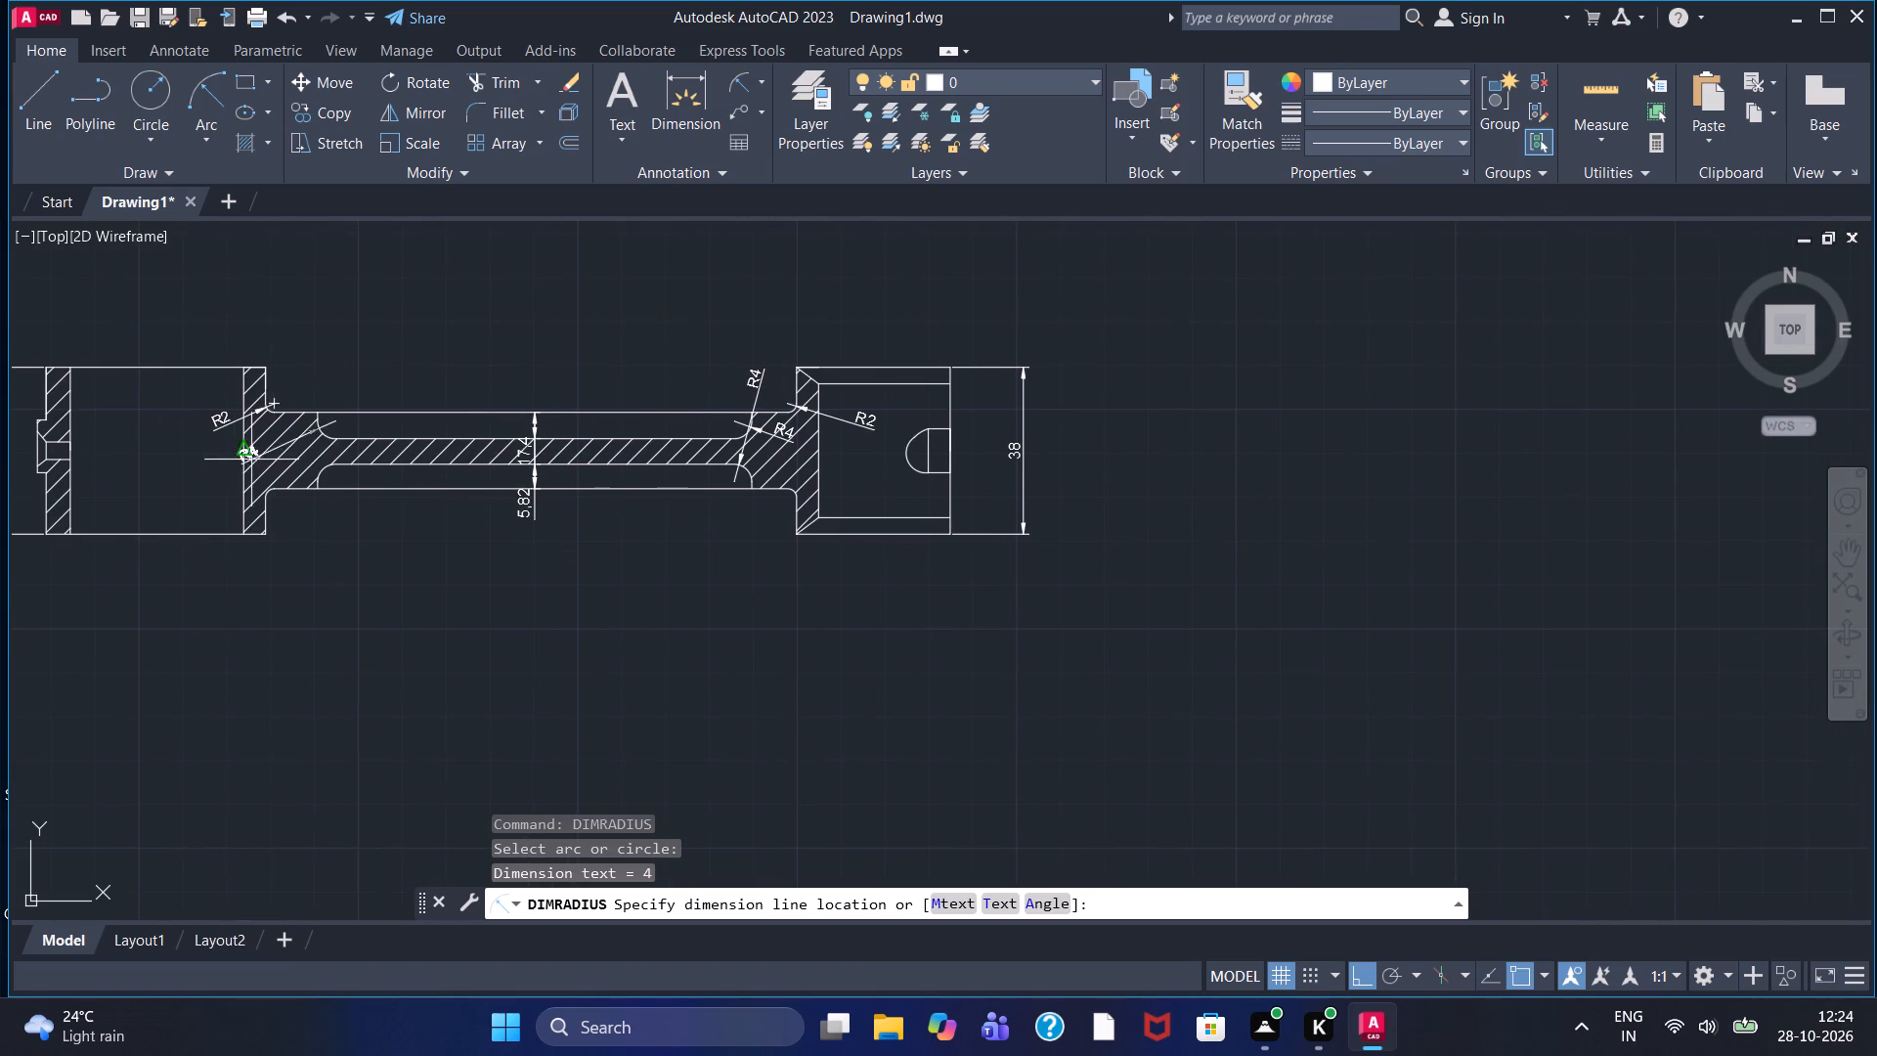
{"action": "left_click", "coordinate": [184, 448]}
Add a radius dimension to the rounded left corner of the neck's lower pocket, with its text inside the left end block.
{"action": "right_click", "coordinate": [182, 445]}
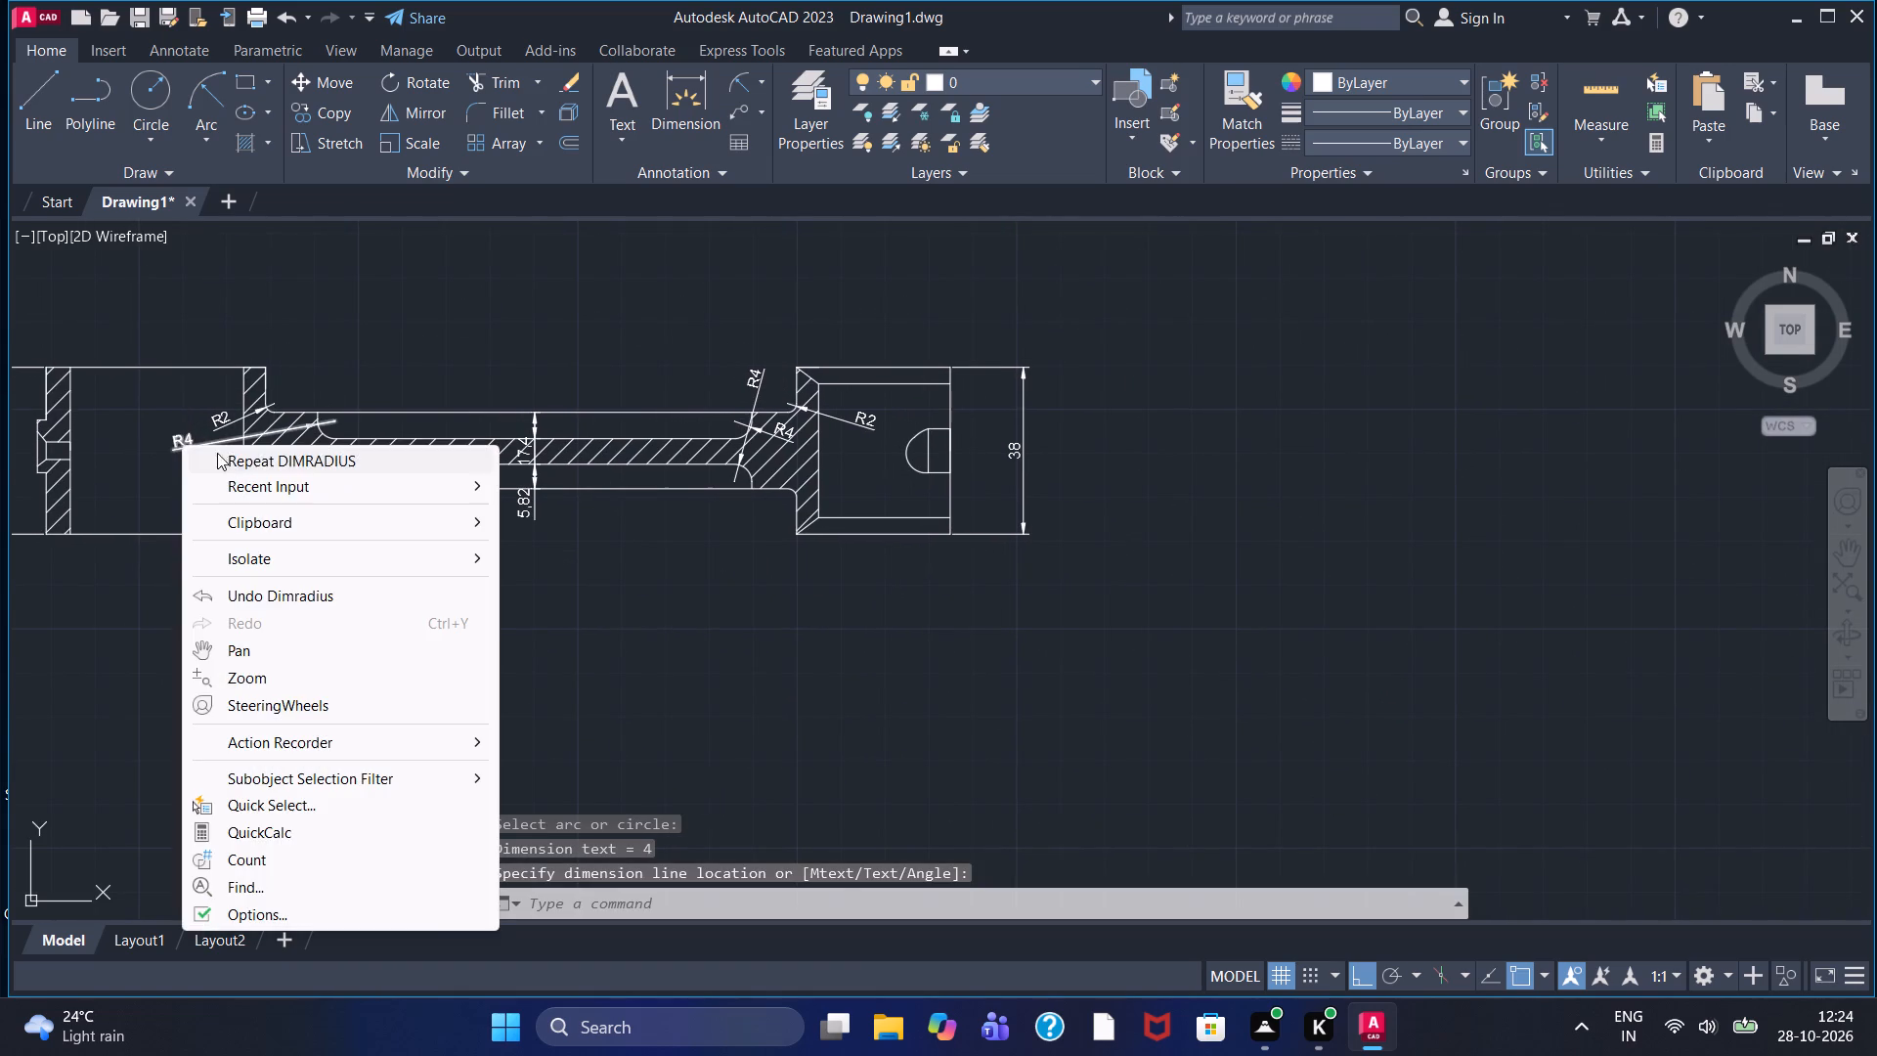
{"action": "left_click", "coordinate": [237, 466]}
{"action": "left_click", "coordinate": [320, 472]}
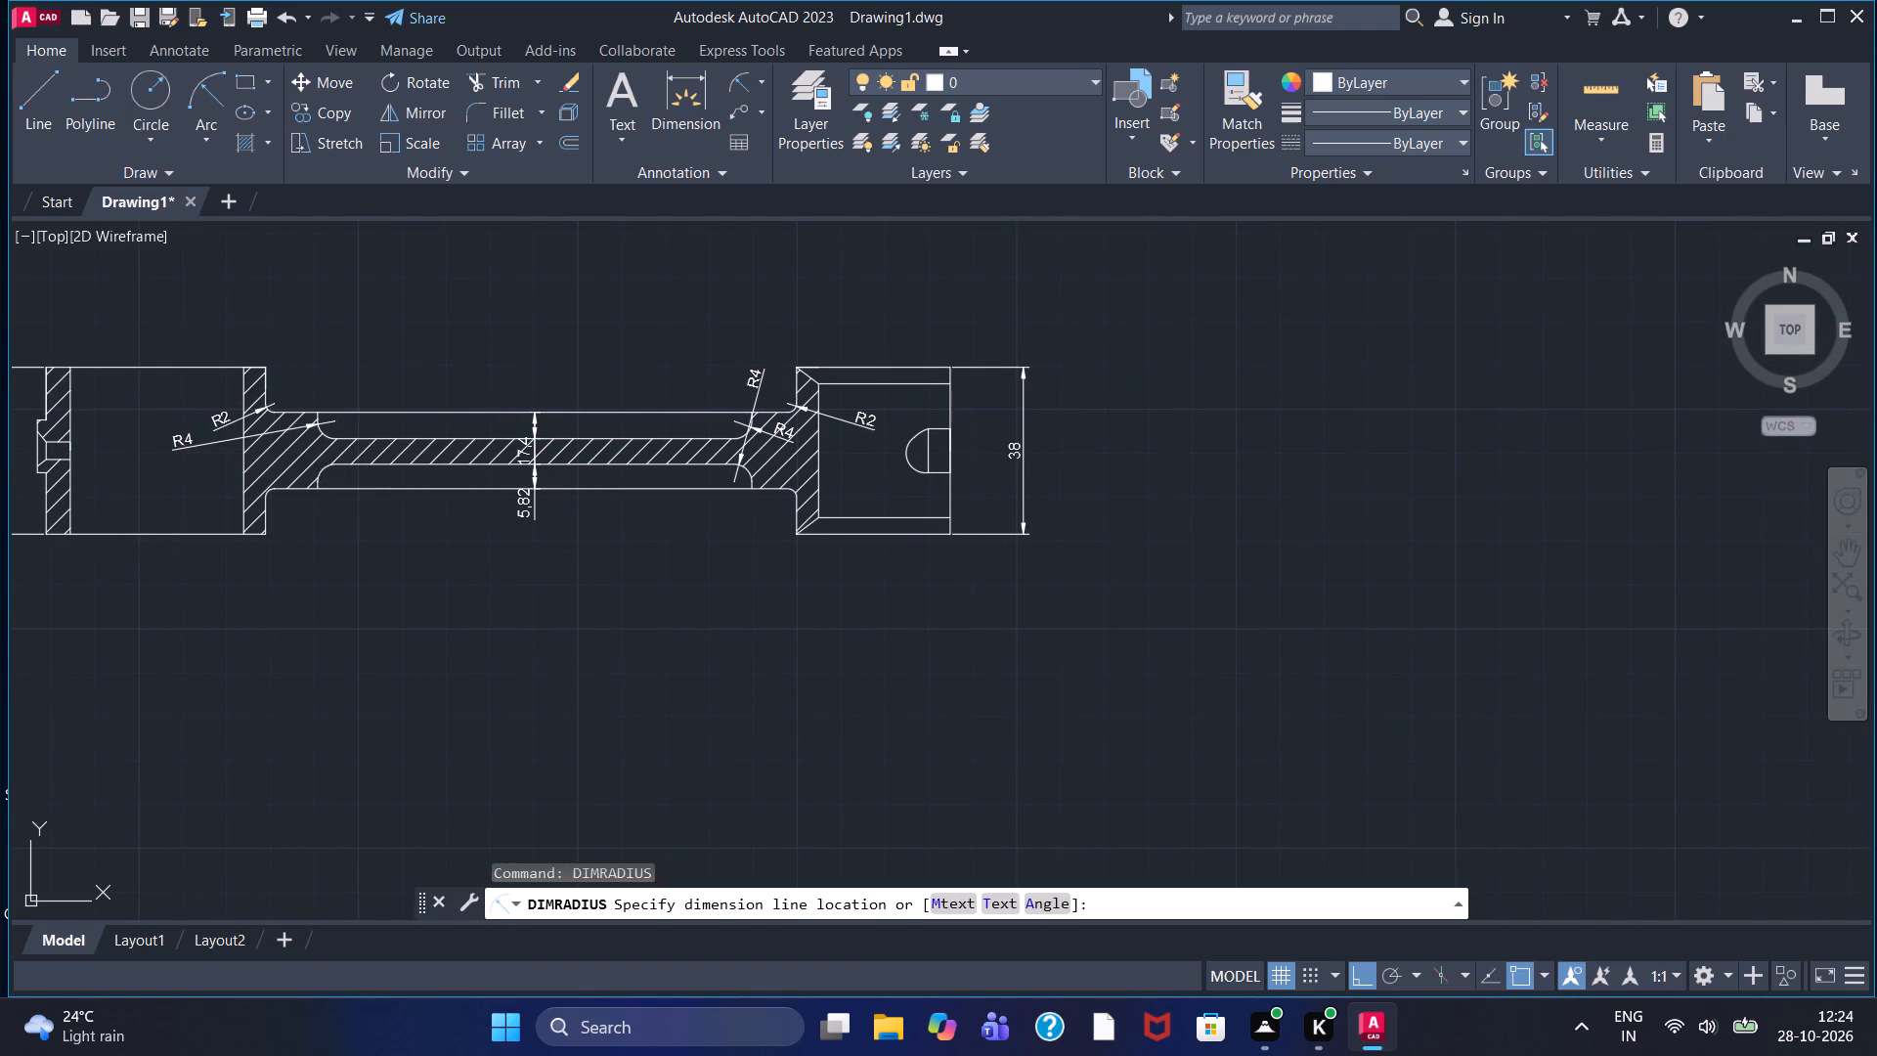
{"action": "left_click", "coordinate": [196, 490]}
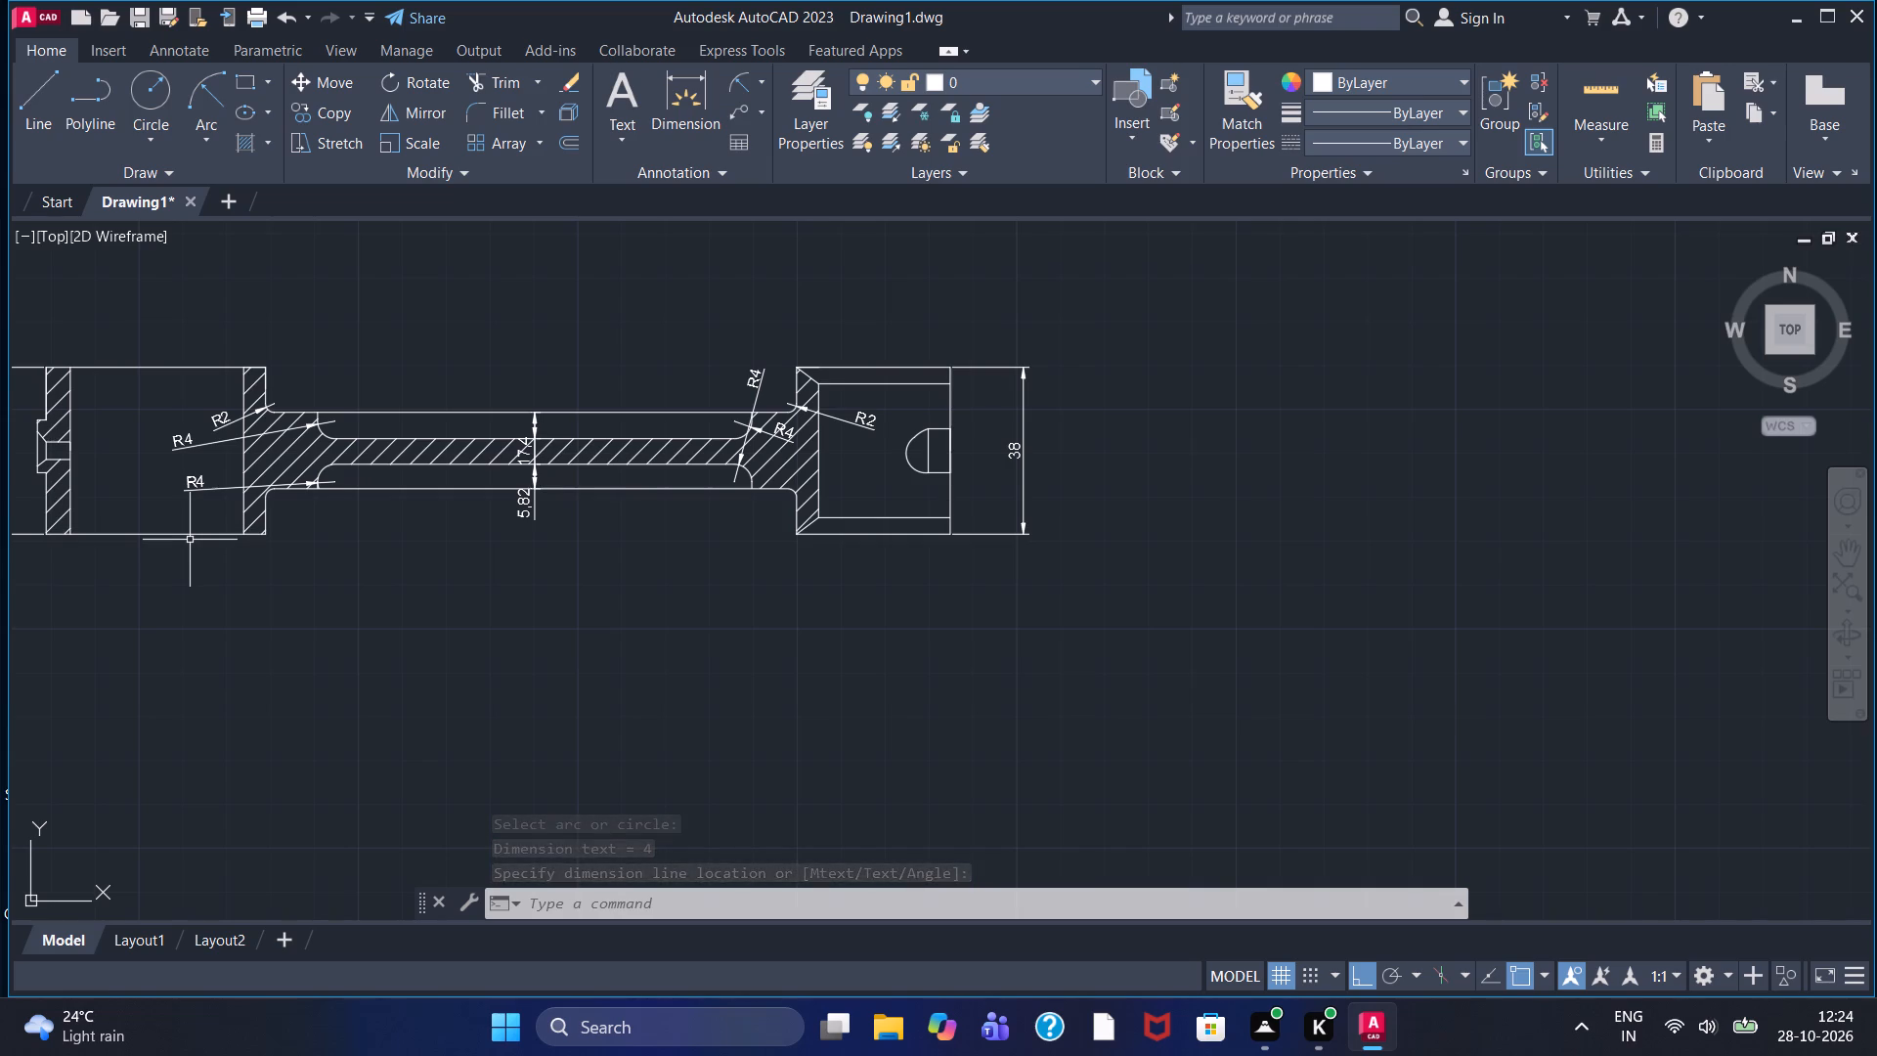
Add radius dimensions to the neck's lower fillets at the left and right end blocks, with the text inside each block.
{"action": "scroll", "coordinate": [192, 546], "scroll_direction": "down", "scroll_amount": 1}
{"action": "scroll", "coordinate": [205, 544], "scroll_direction": "up", "scroll_amount": 3}
{"action": "scroll", "coordinate": [569, 533], "scroll_direction": "down", "scroll_amount": 1}
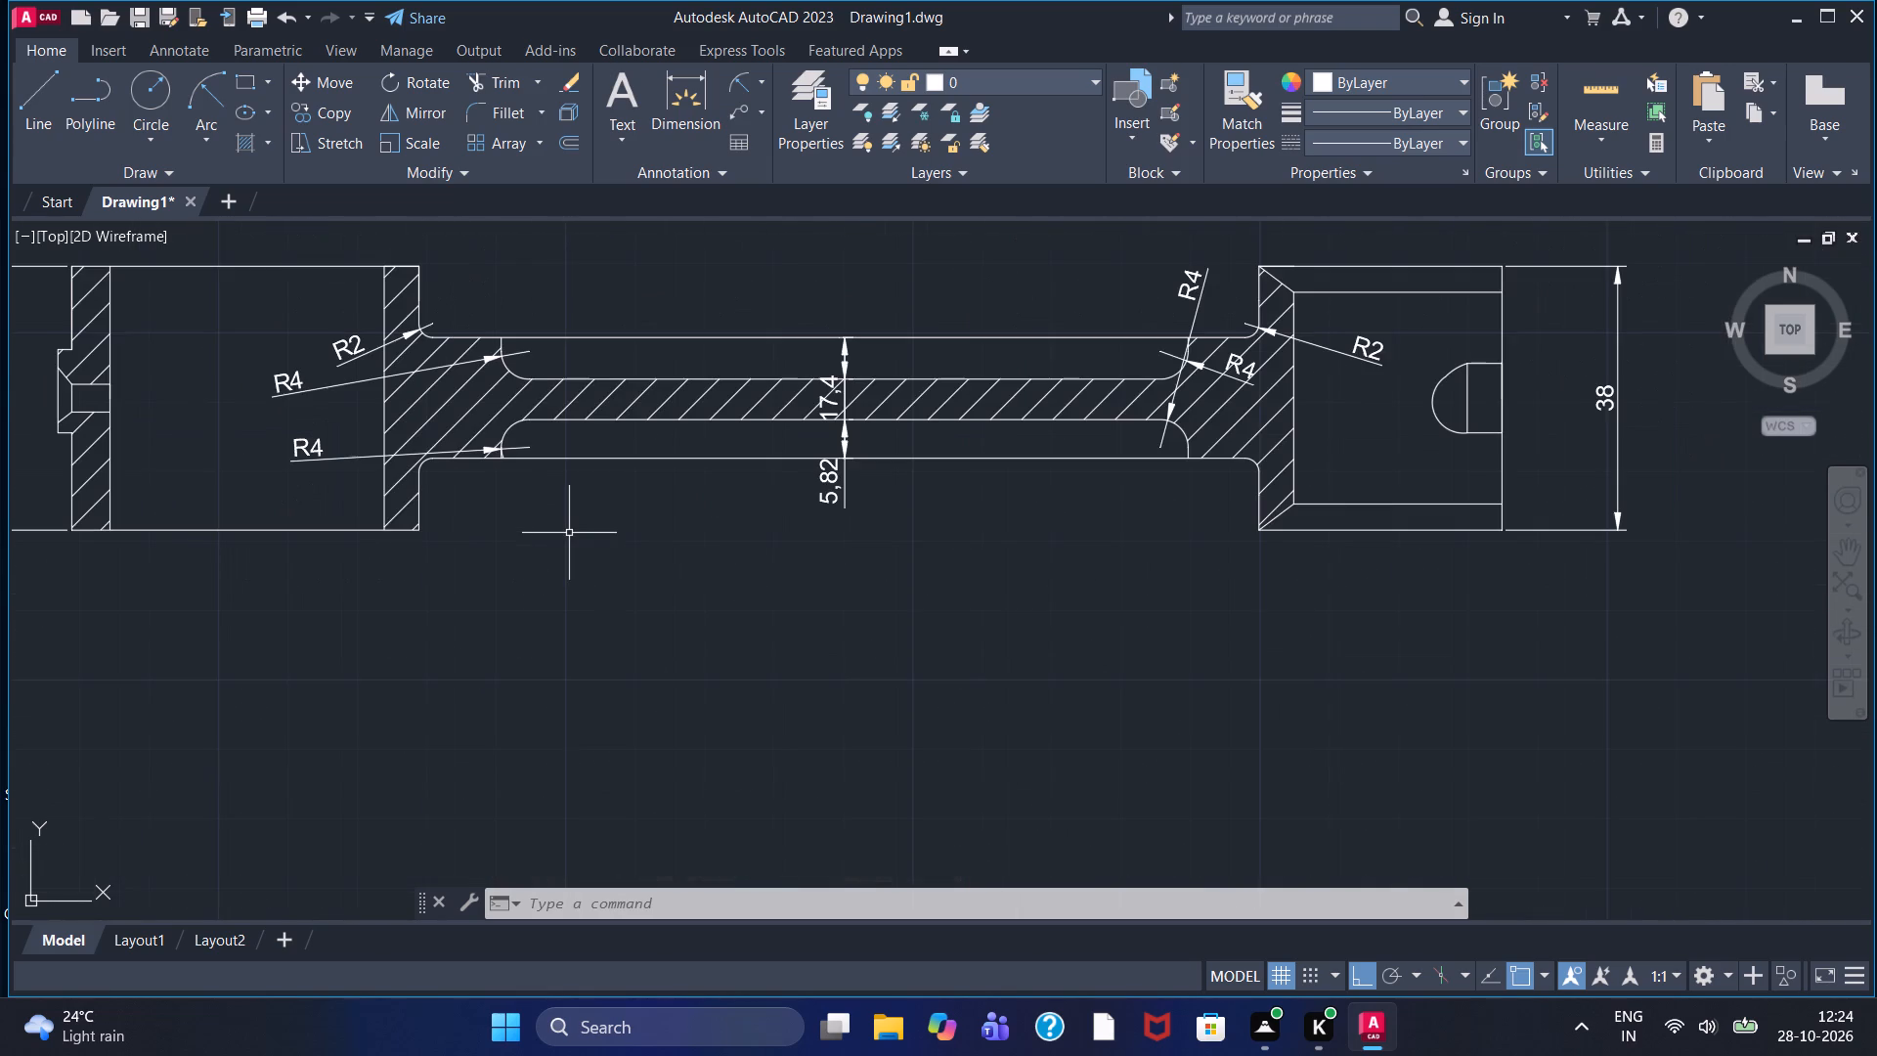
{"action": "middle_click_drag", "start_coordinate": [571, 541], "coordinate": [479, 630]}
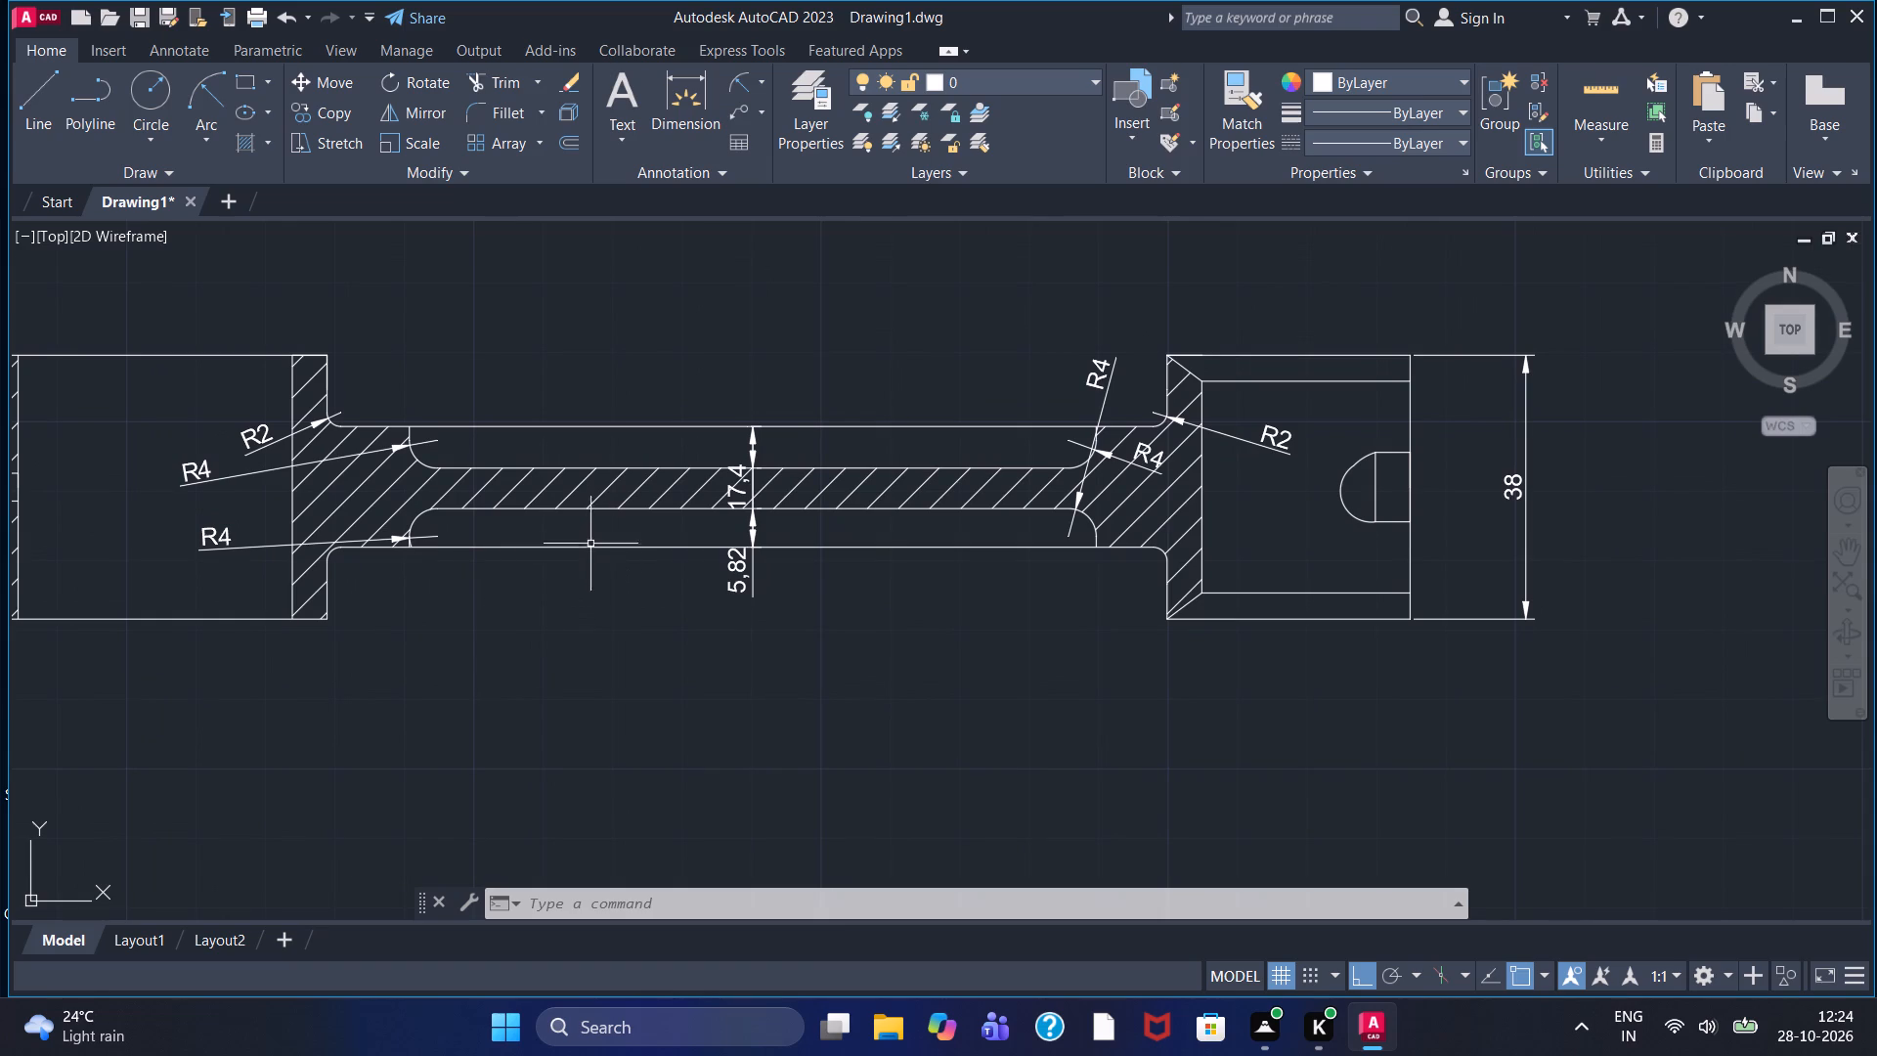
{"action": "right_click", "coordinate": [623, 370]}
{"action": "left_click", "coordinate": [674, 389]}
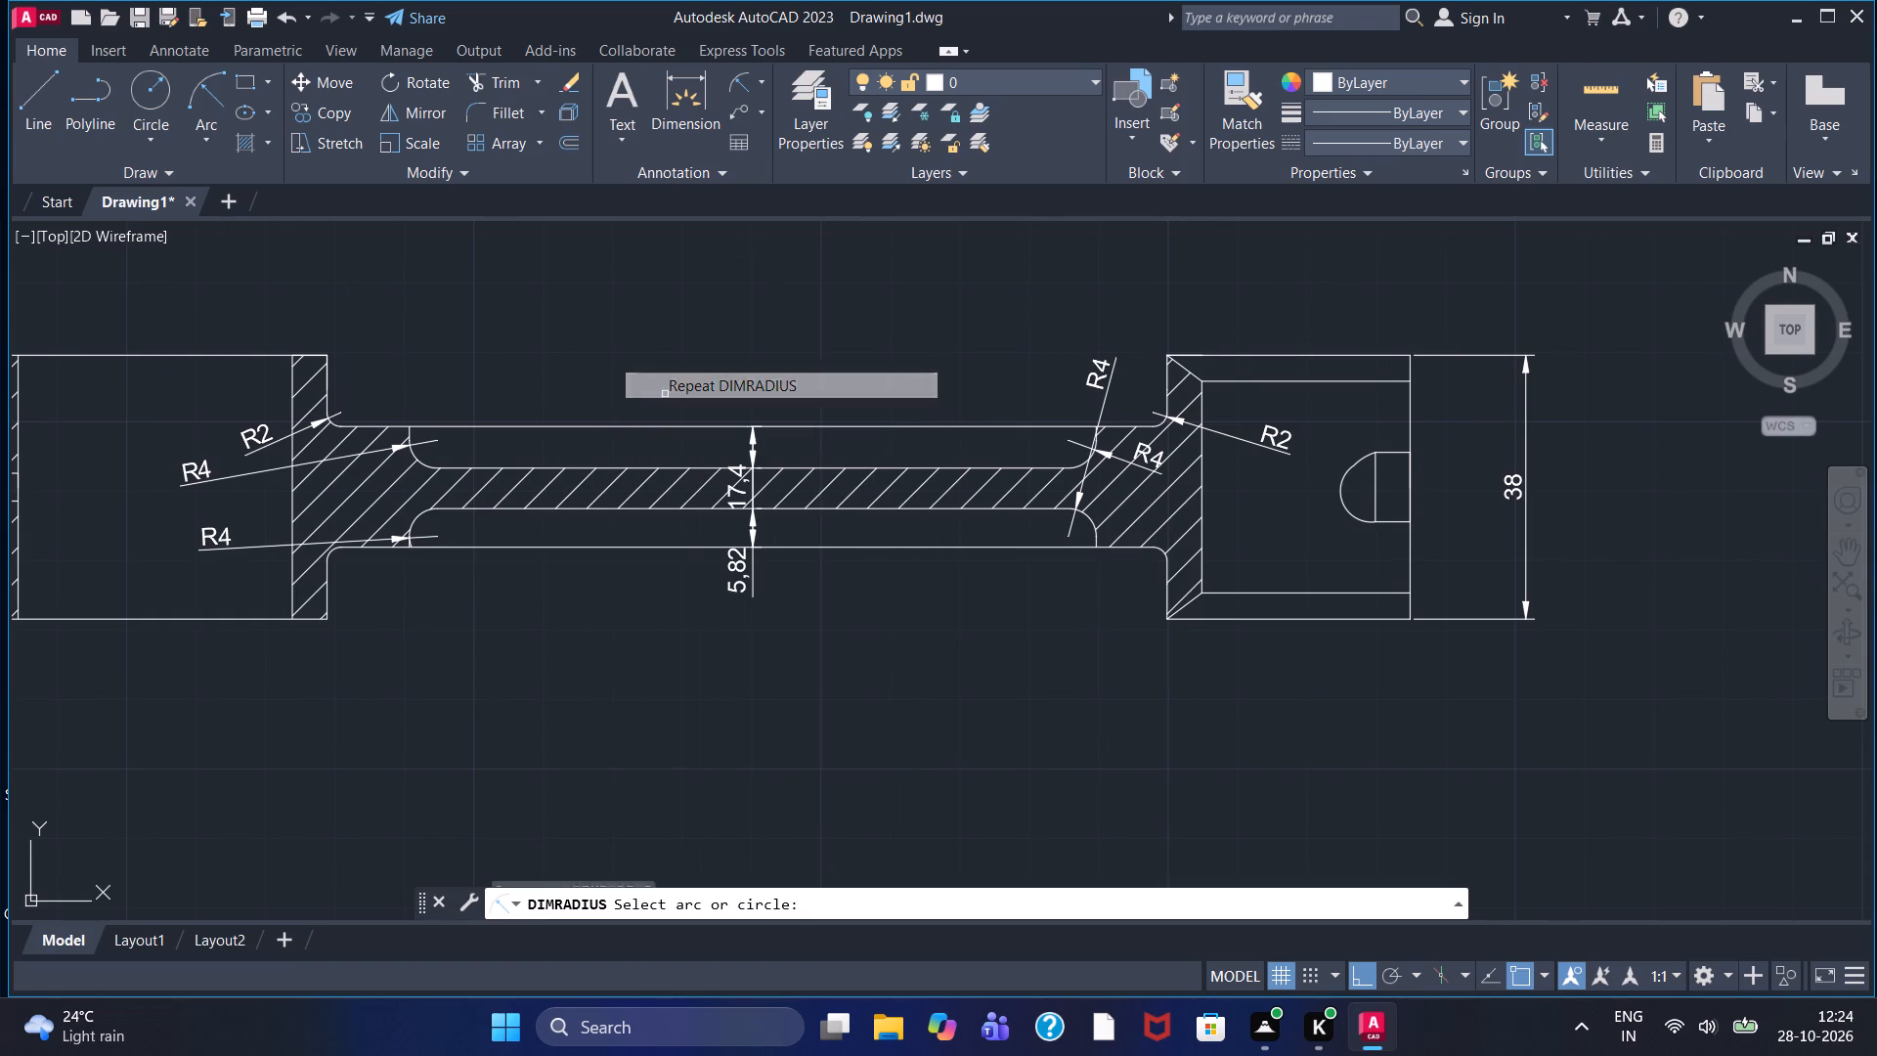
{"action": "left_click", "coordinate": [330, 556]}
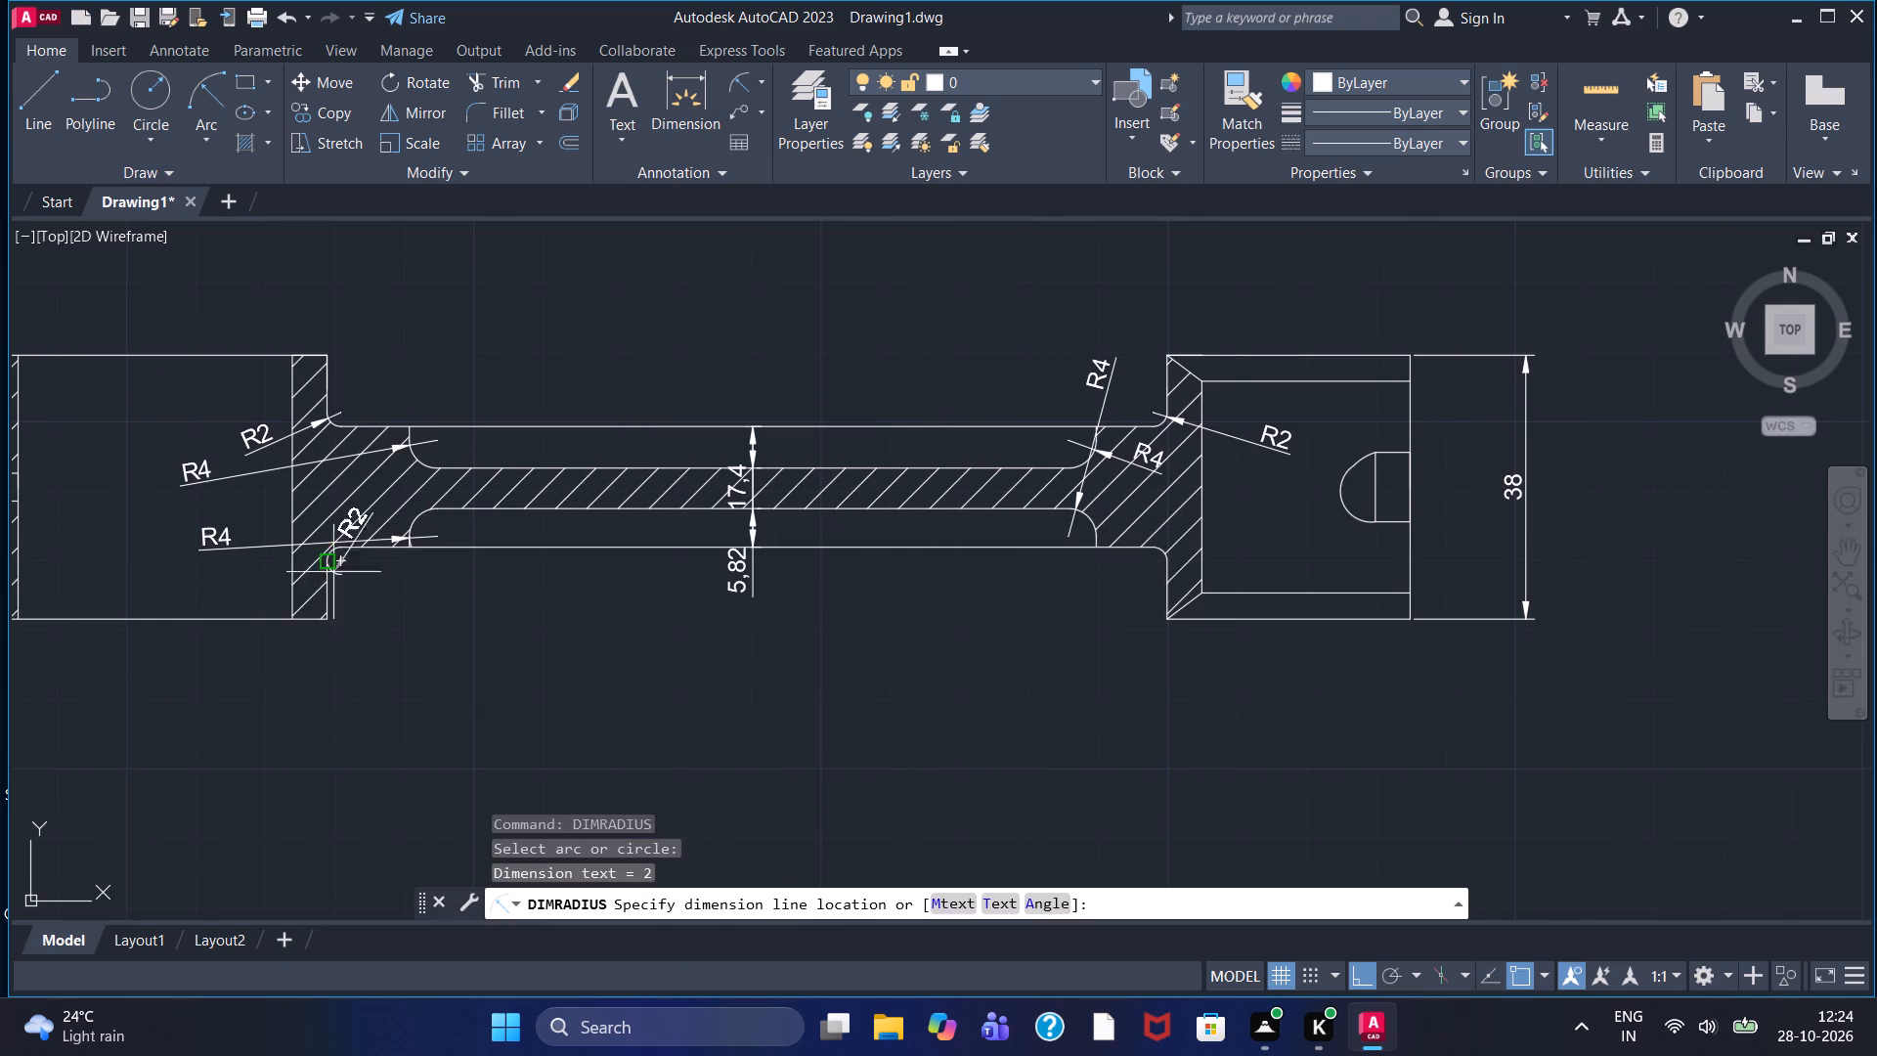
{"action": "left_click", "coordinate": [223, 595]}
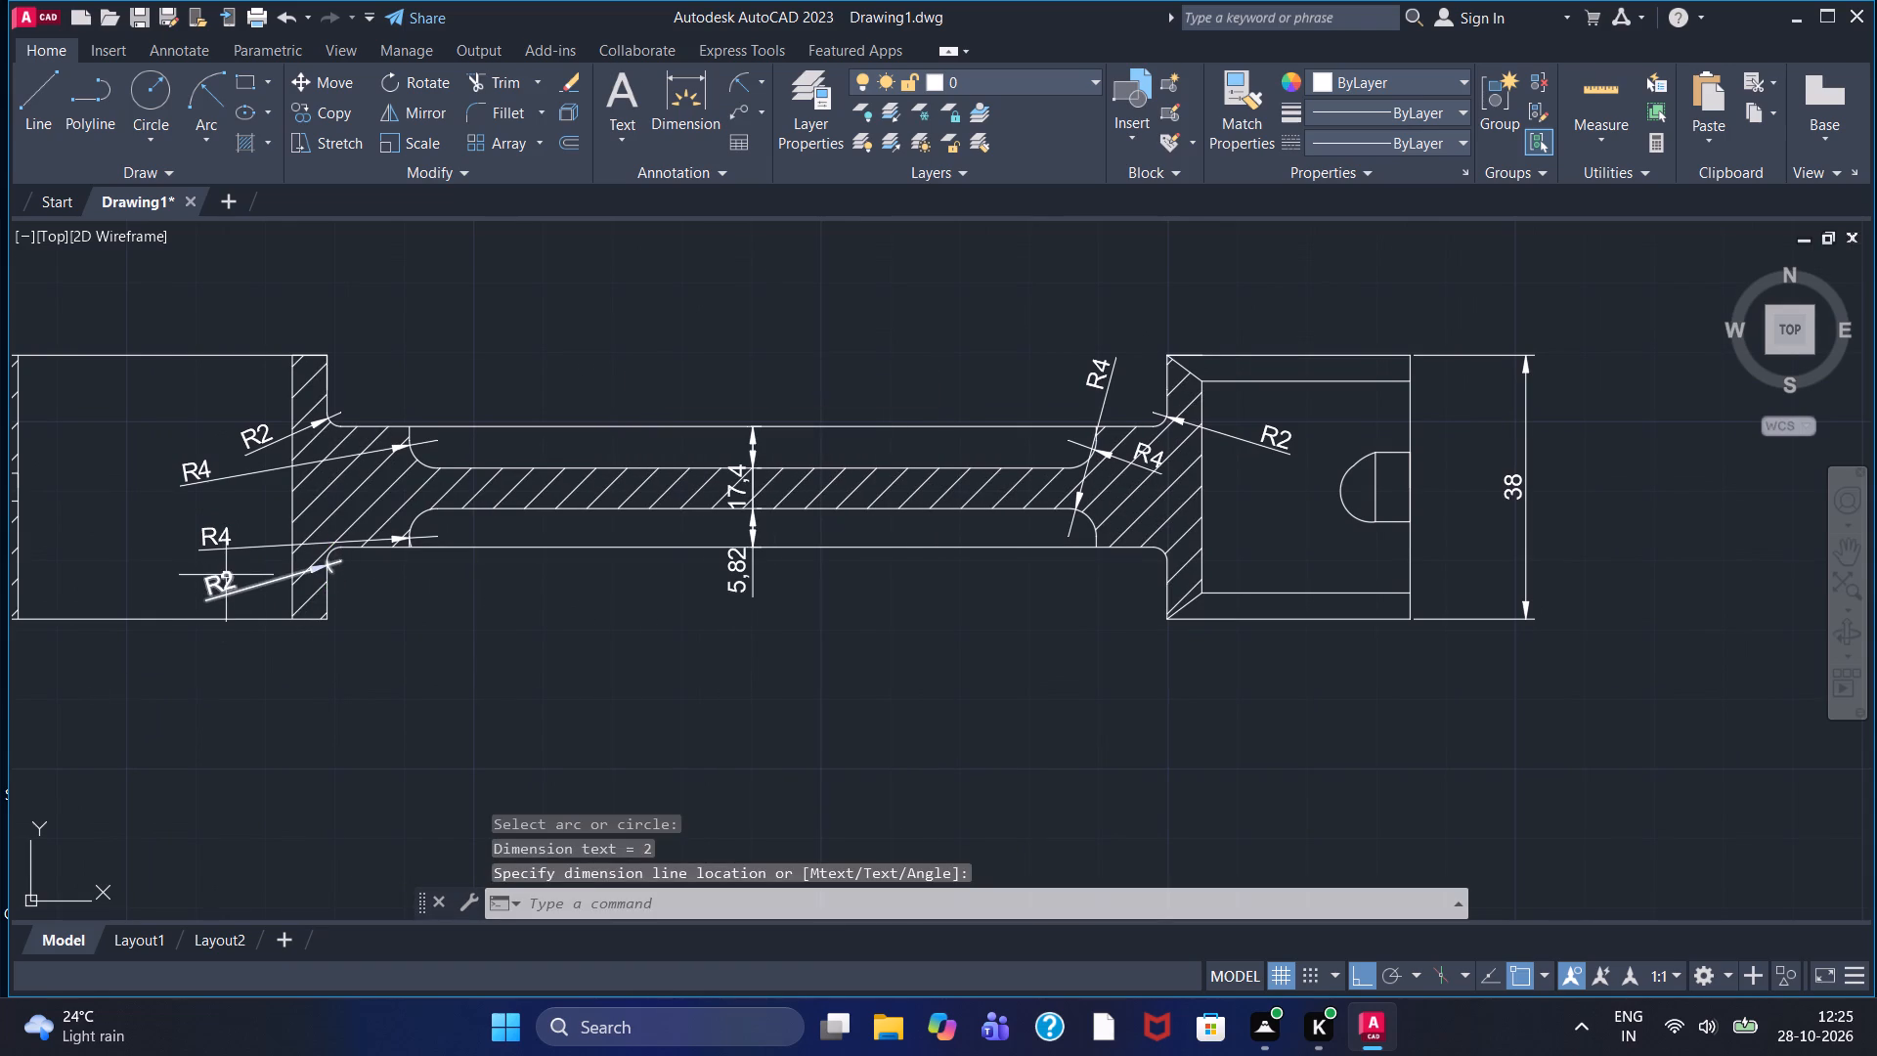
{"action": "right_click", "coordinate": [227, 581]}
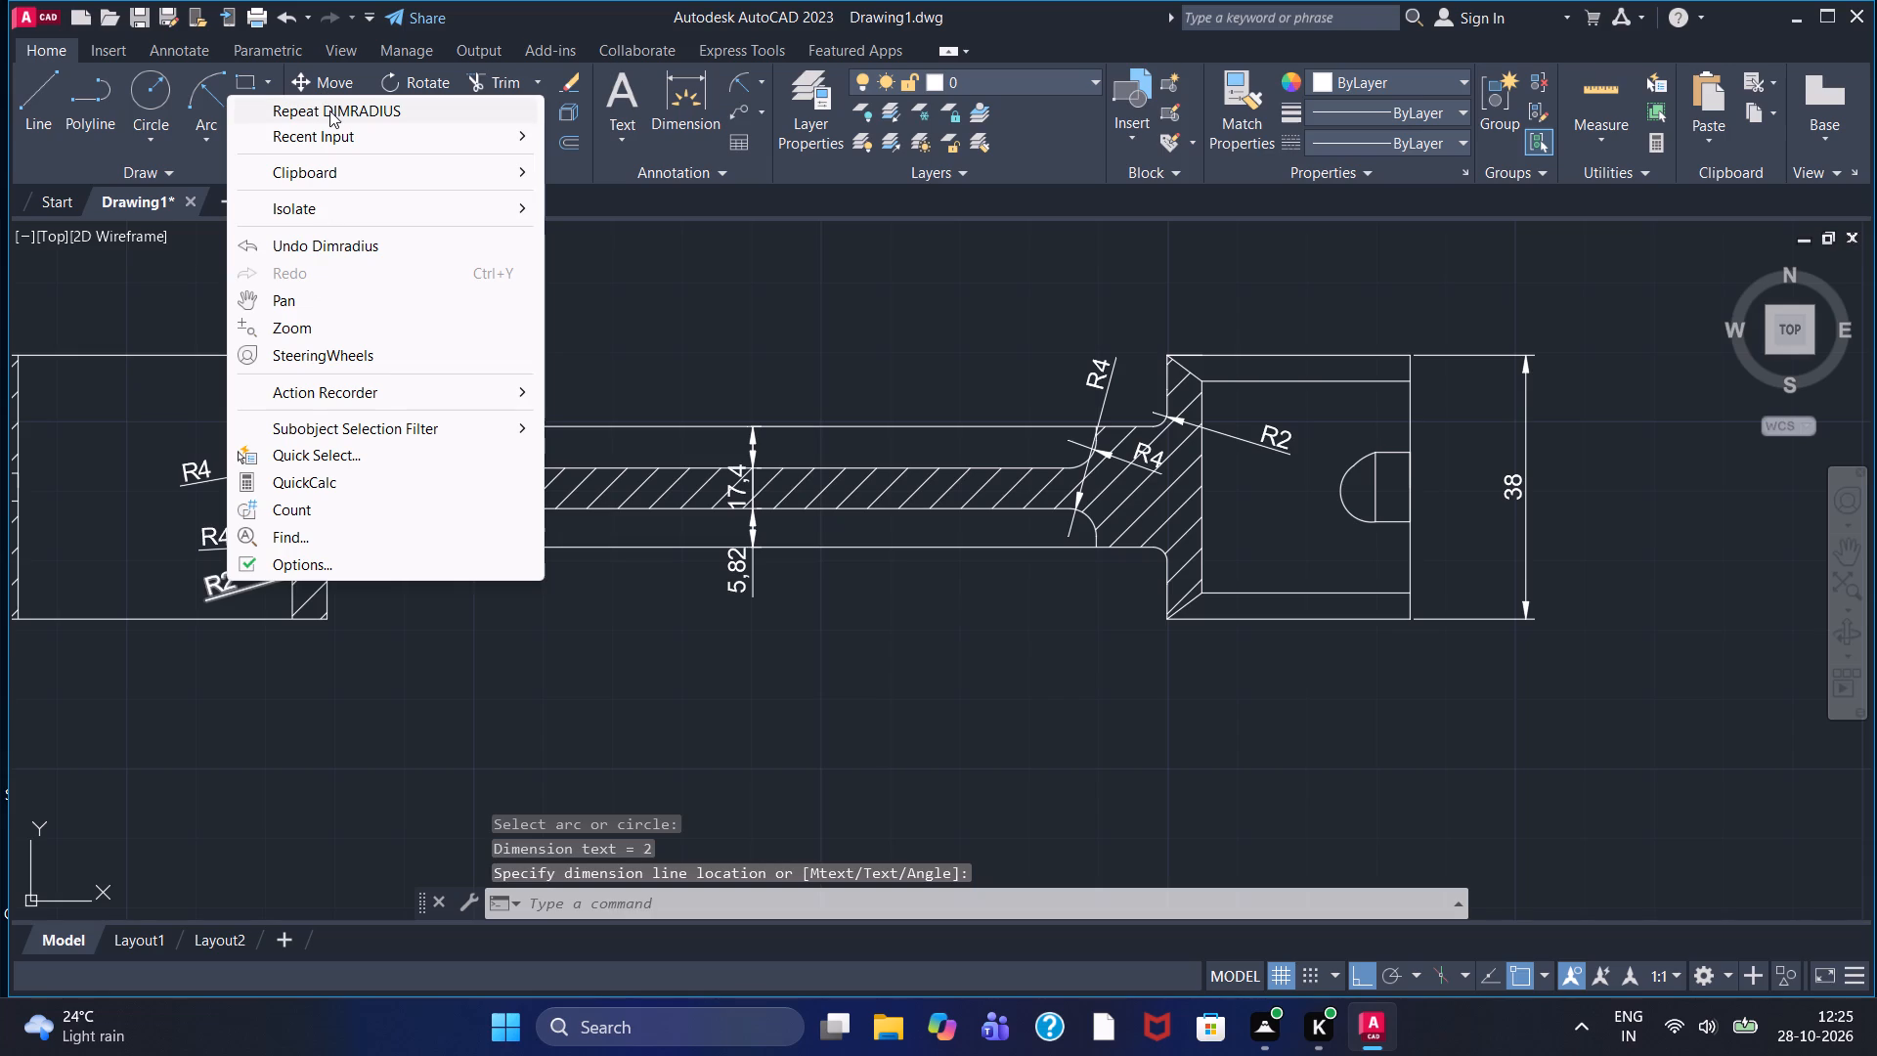
{"action": "left_click", "coordinate": [329, 110]}
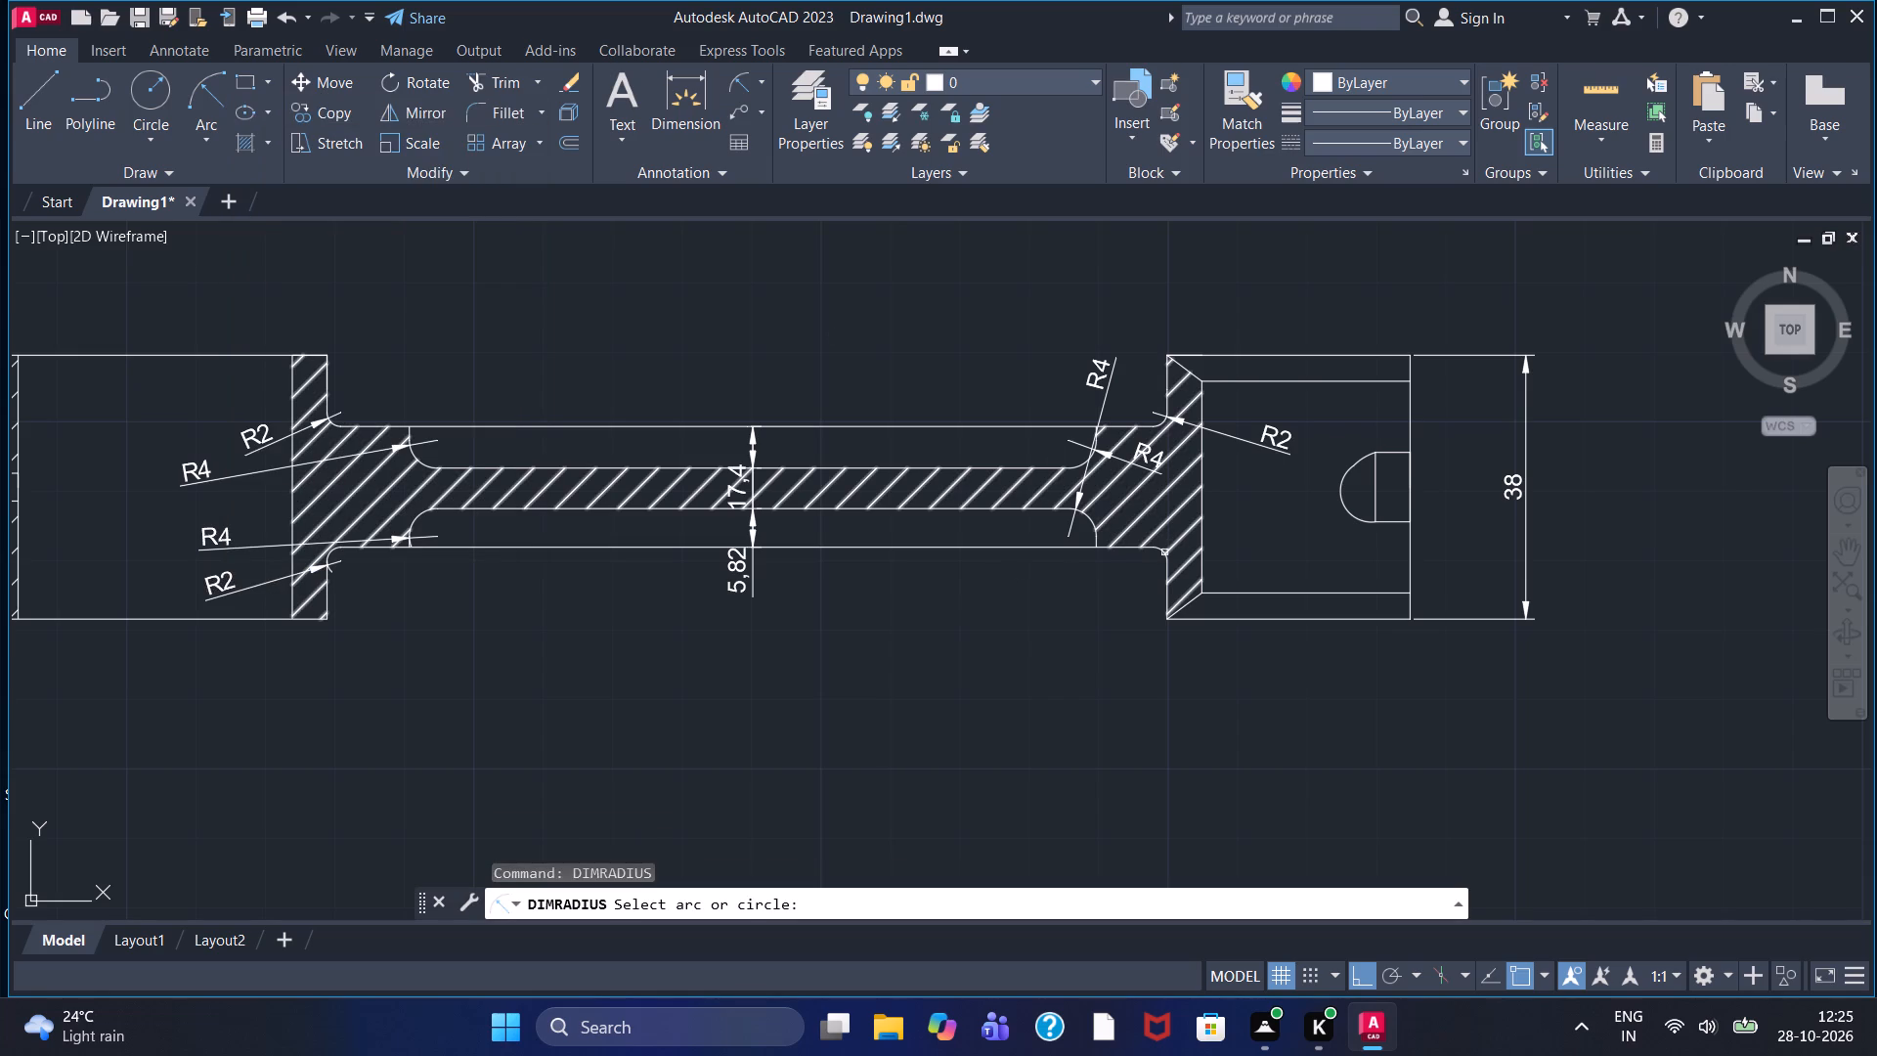
{"action": "left_click", "coordinate": [1160, 552]}
{"action": "left_click", "coordinate": [1249, 530]}
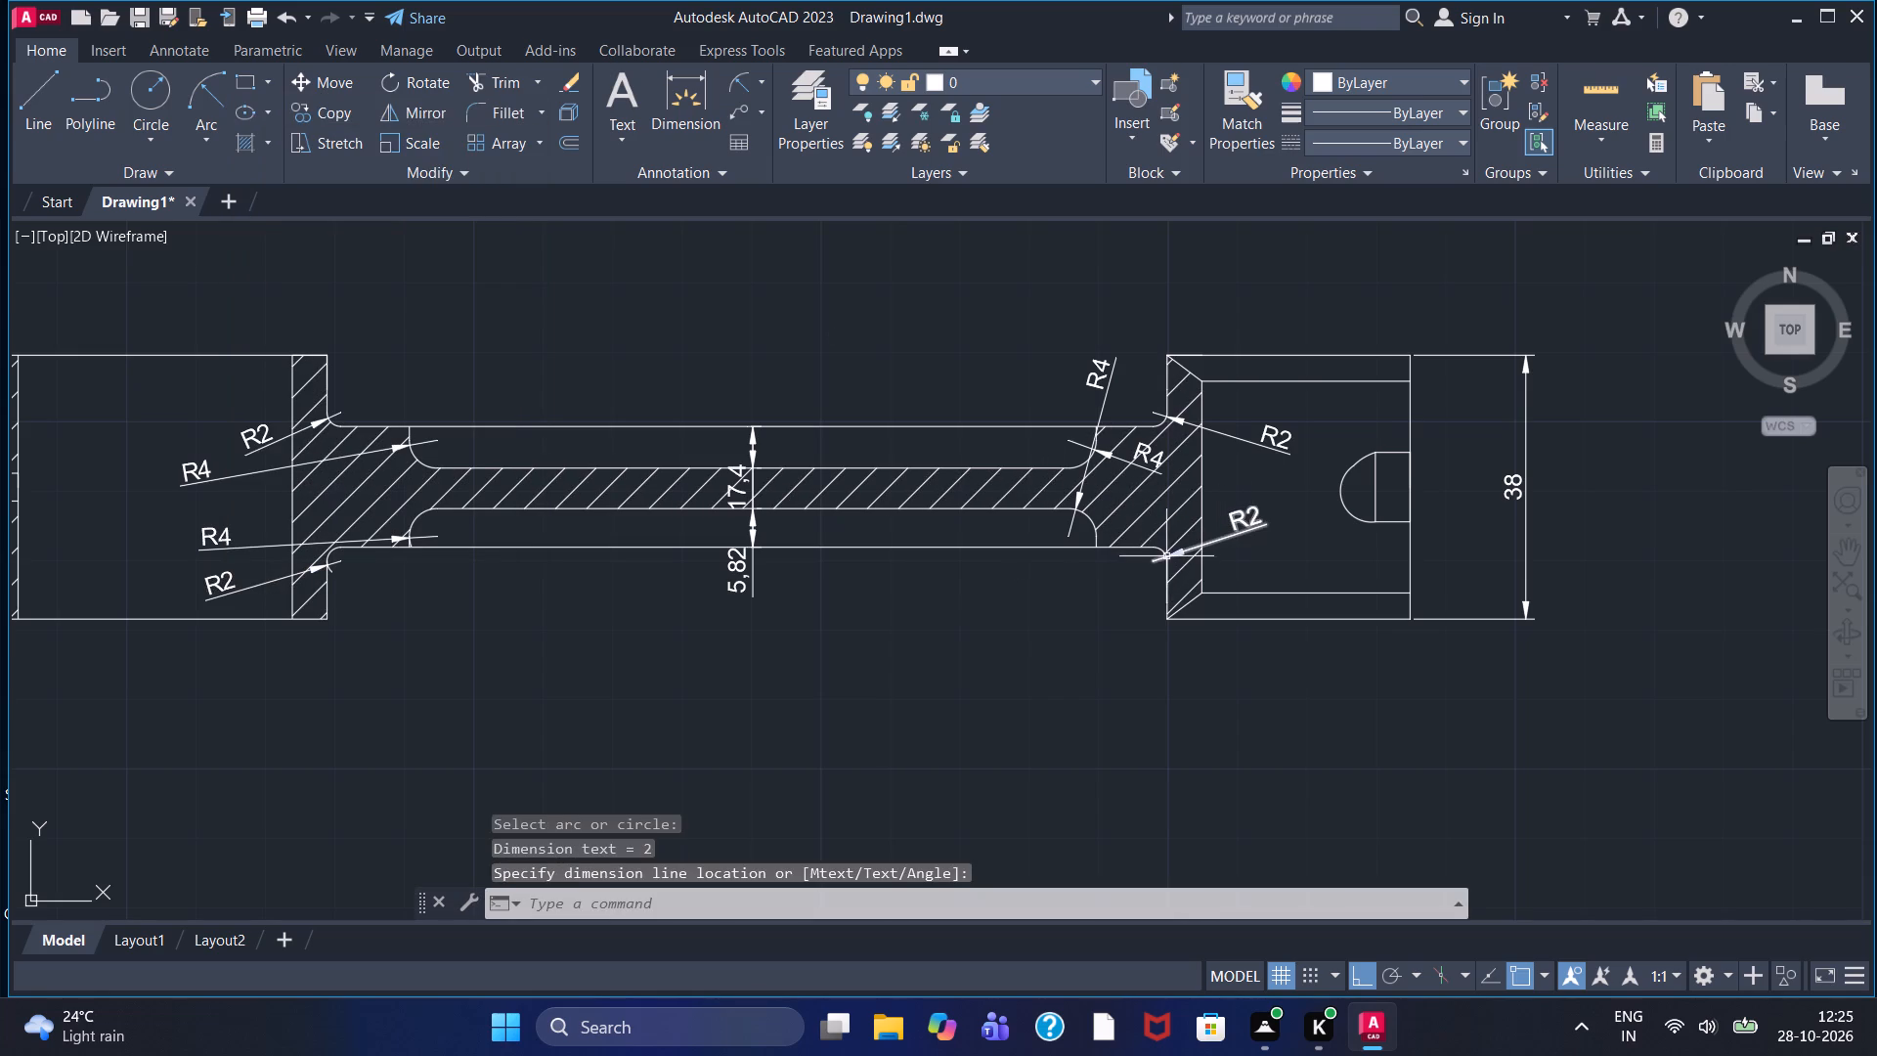
Draw a circle of diameter 44.4 in the empty space below the section view's left end block.
{"action": "scroll", "coordinate": [1149, 562], "scroll_direction": "down", "scroll_amount": 1}
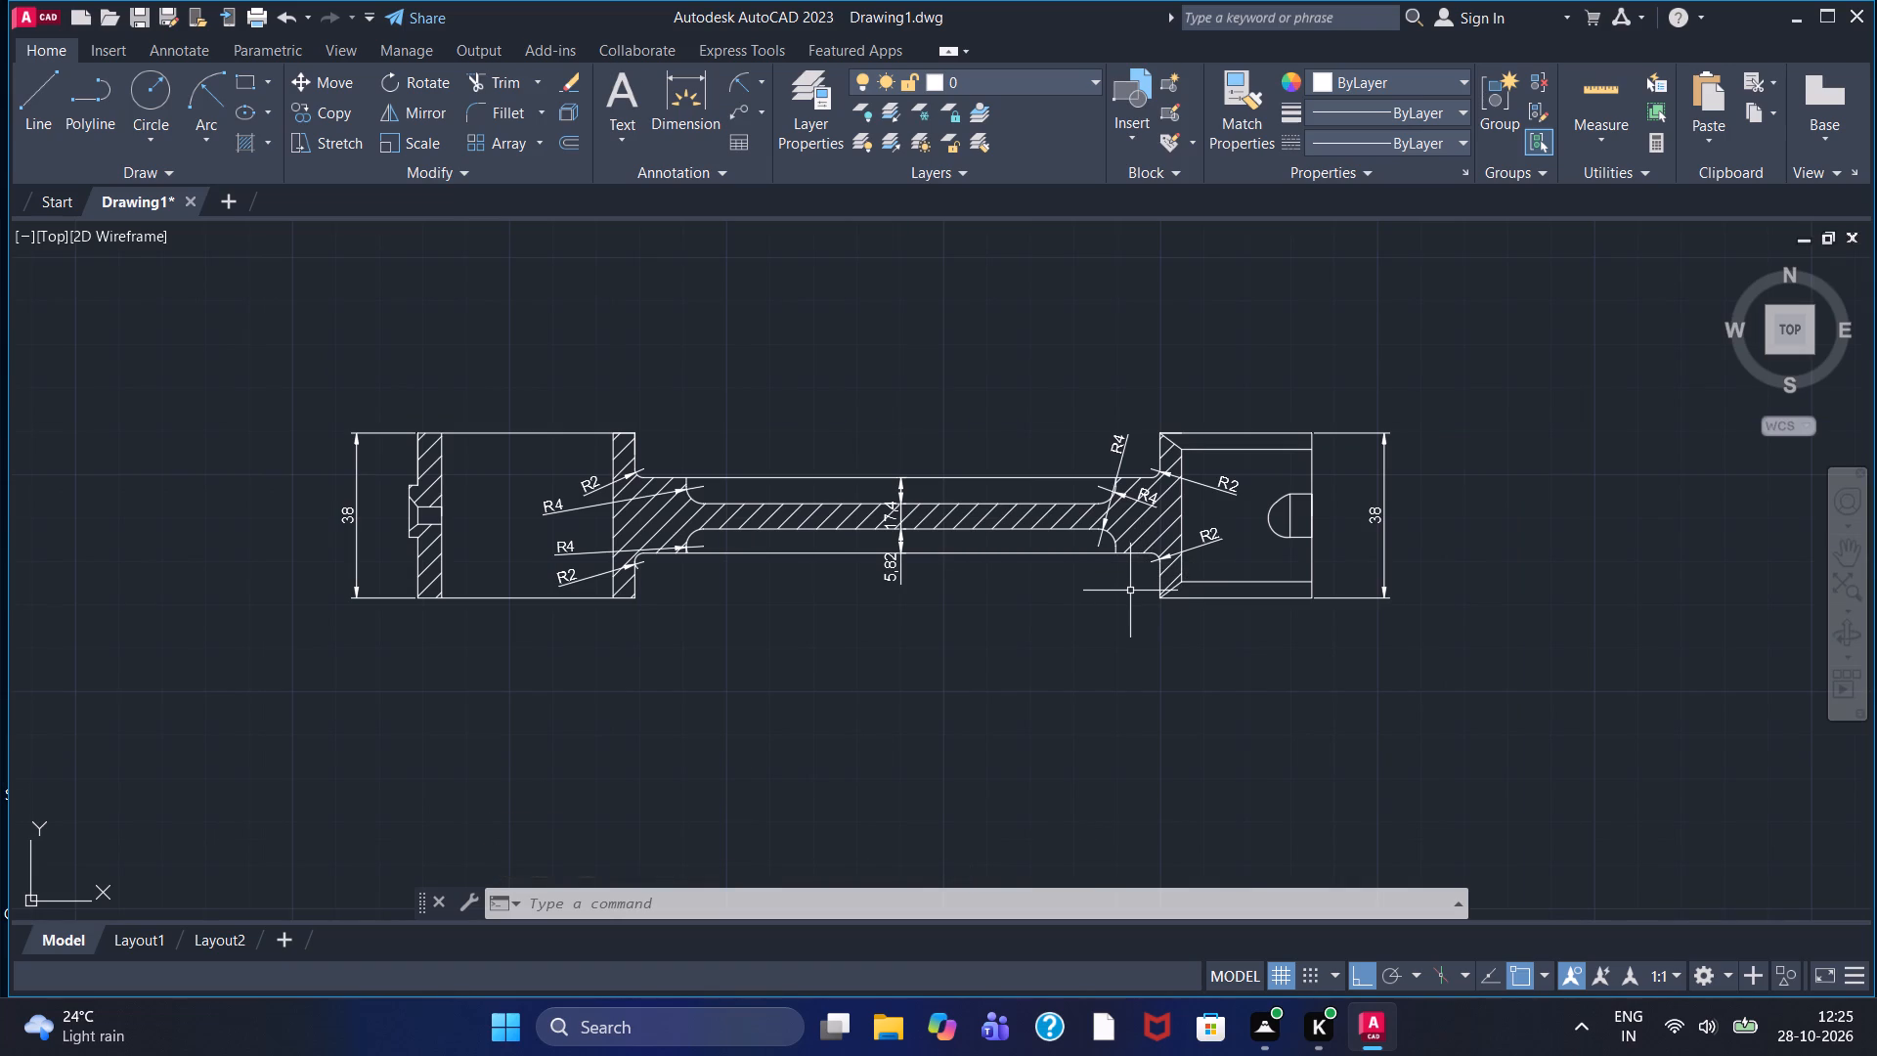
{"action": "scroll", "coordinate": [1130, 593], "scroll_direction": "down", "scroll_amount": 1}
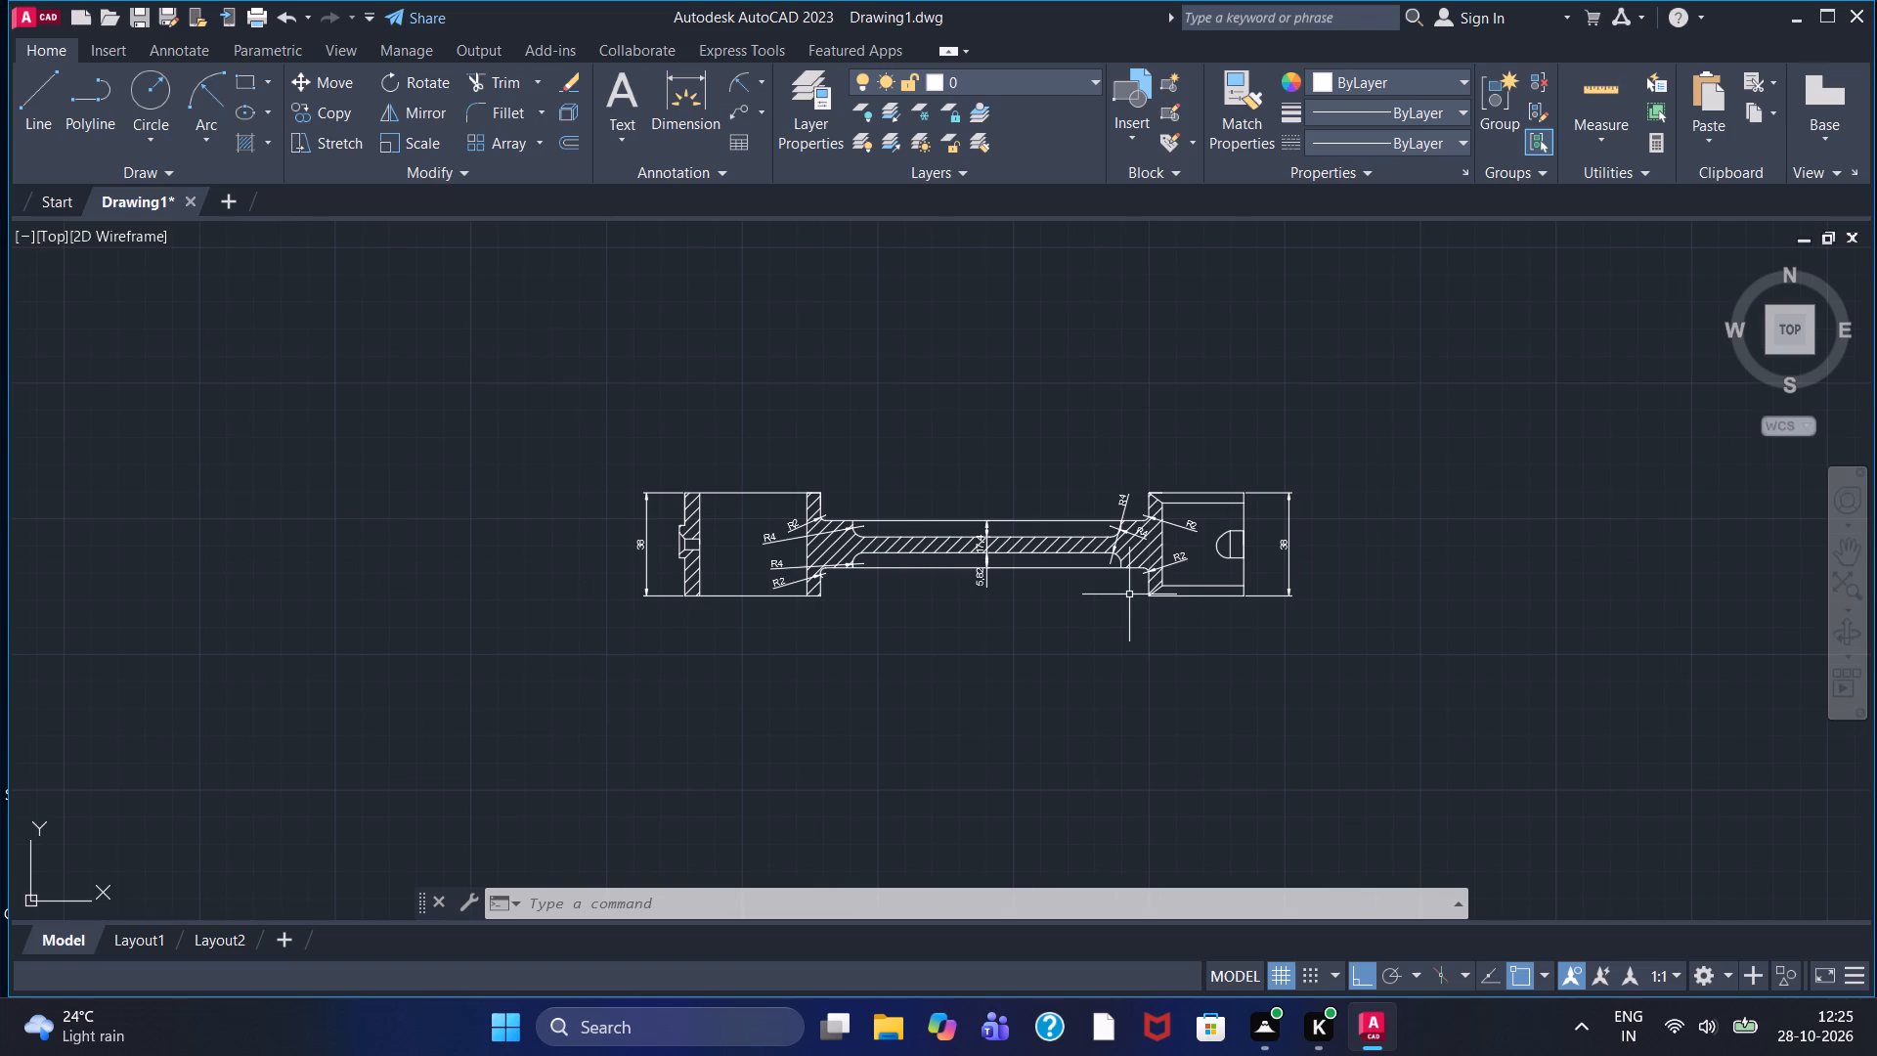
{"action": "middle_click_drag", "start_coordinate": [857, 719], "coordinate": [755, 630]}
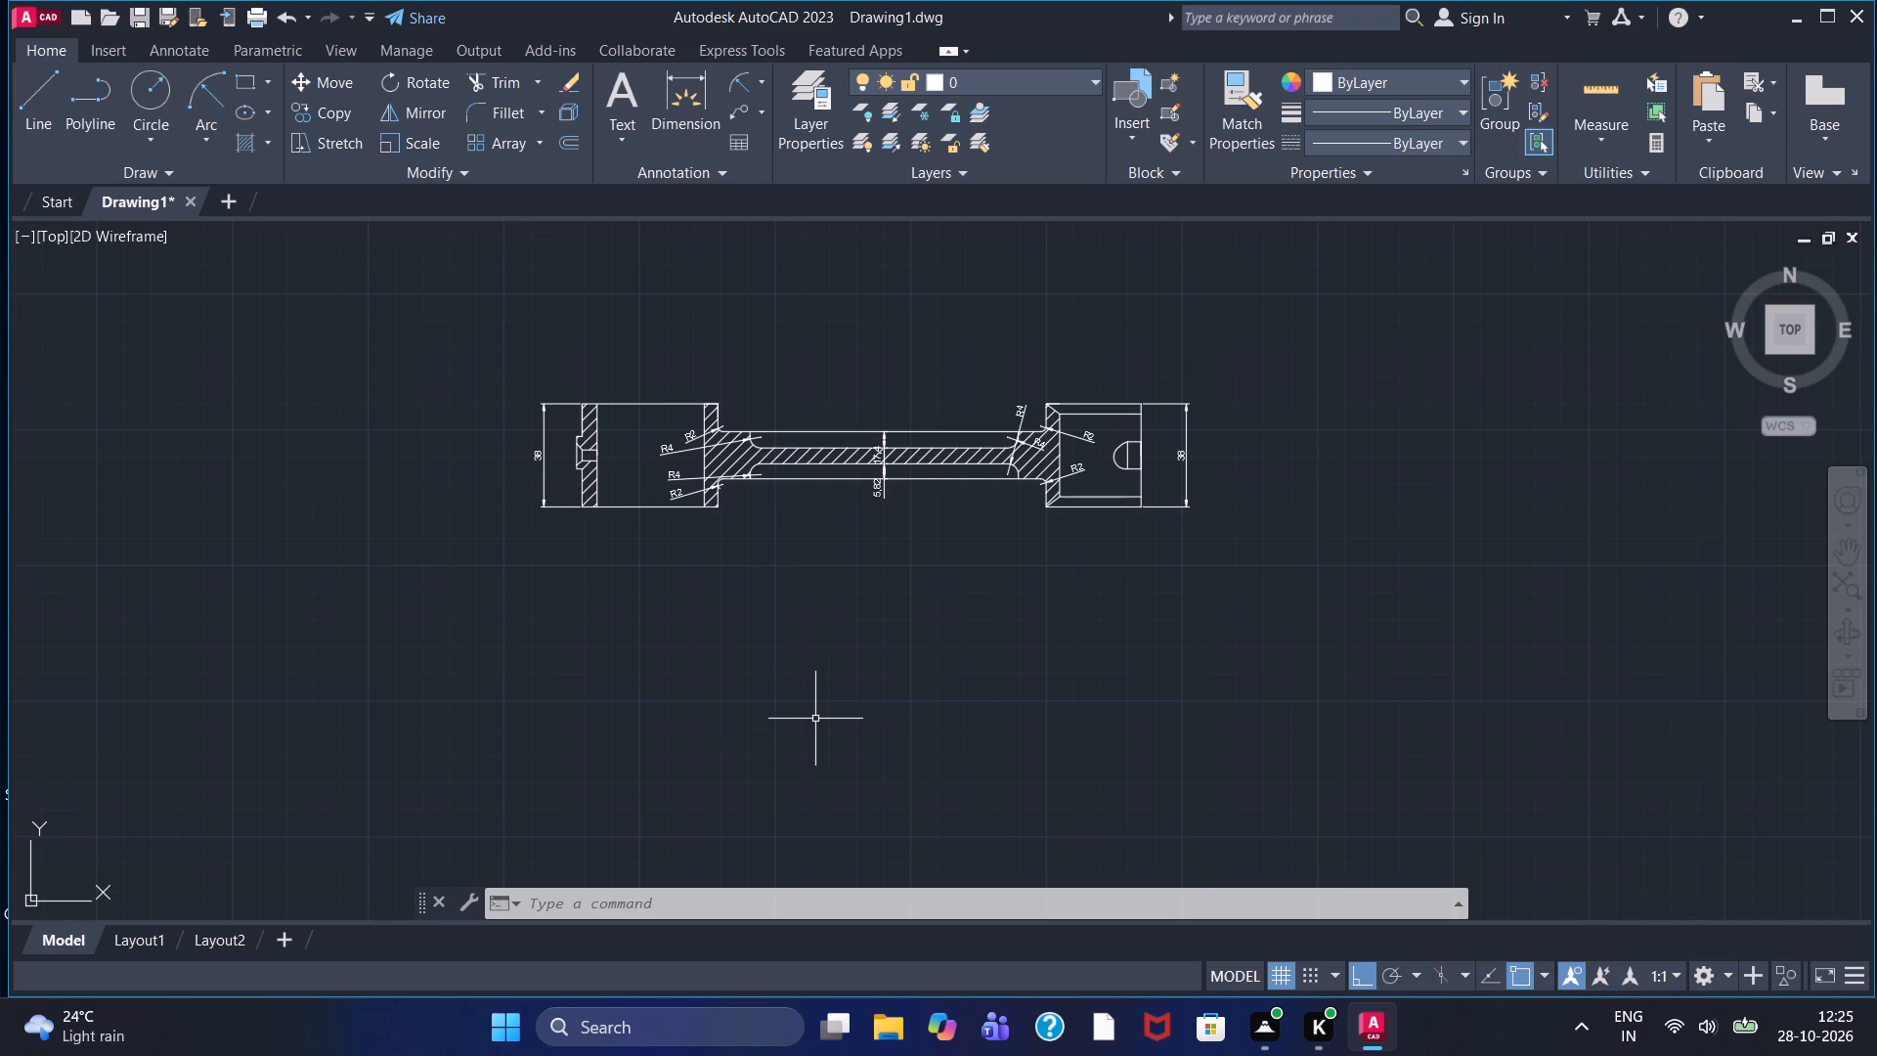
{"action": "scroll", "coordinate": [811, 724], "scroll_direction": "down", "scroll_amount": 1}
{"action": "scroll", "coordinate": [811, 724], "scroll_direction": "up", "scroll_amount": 1}
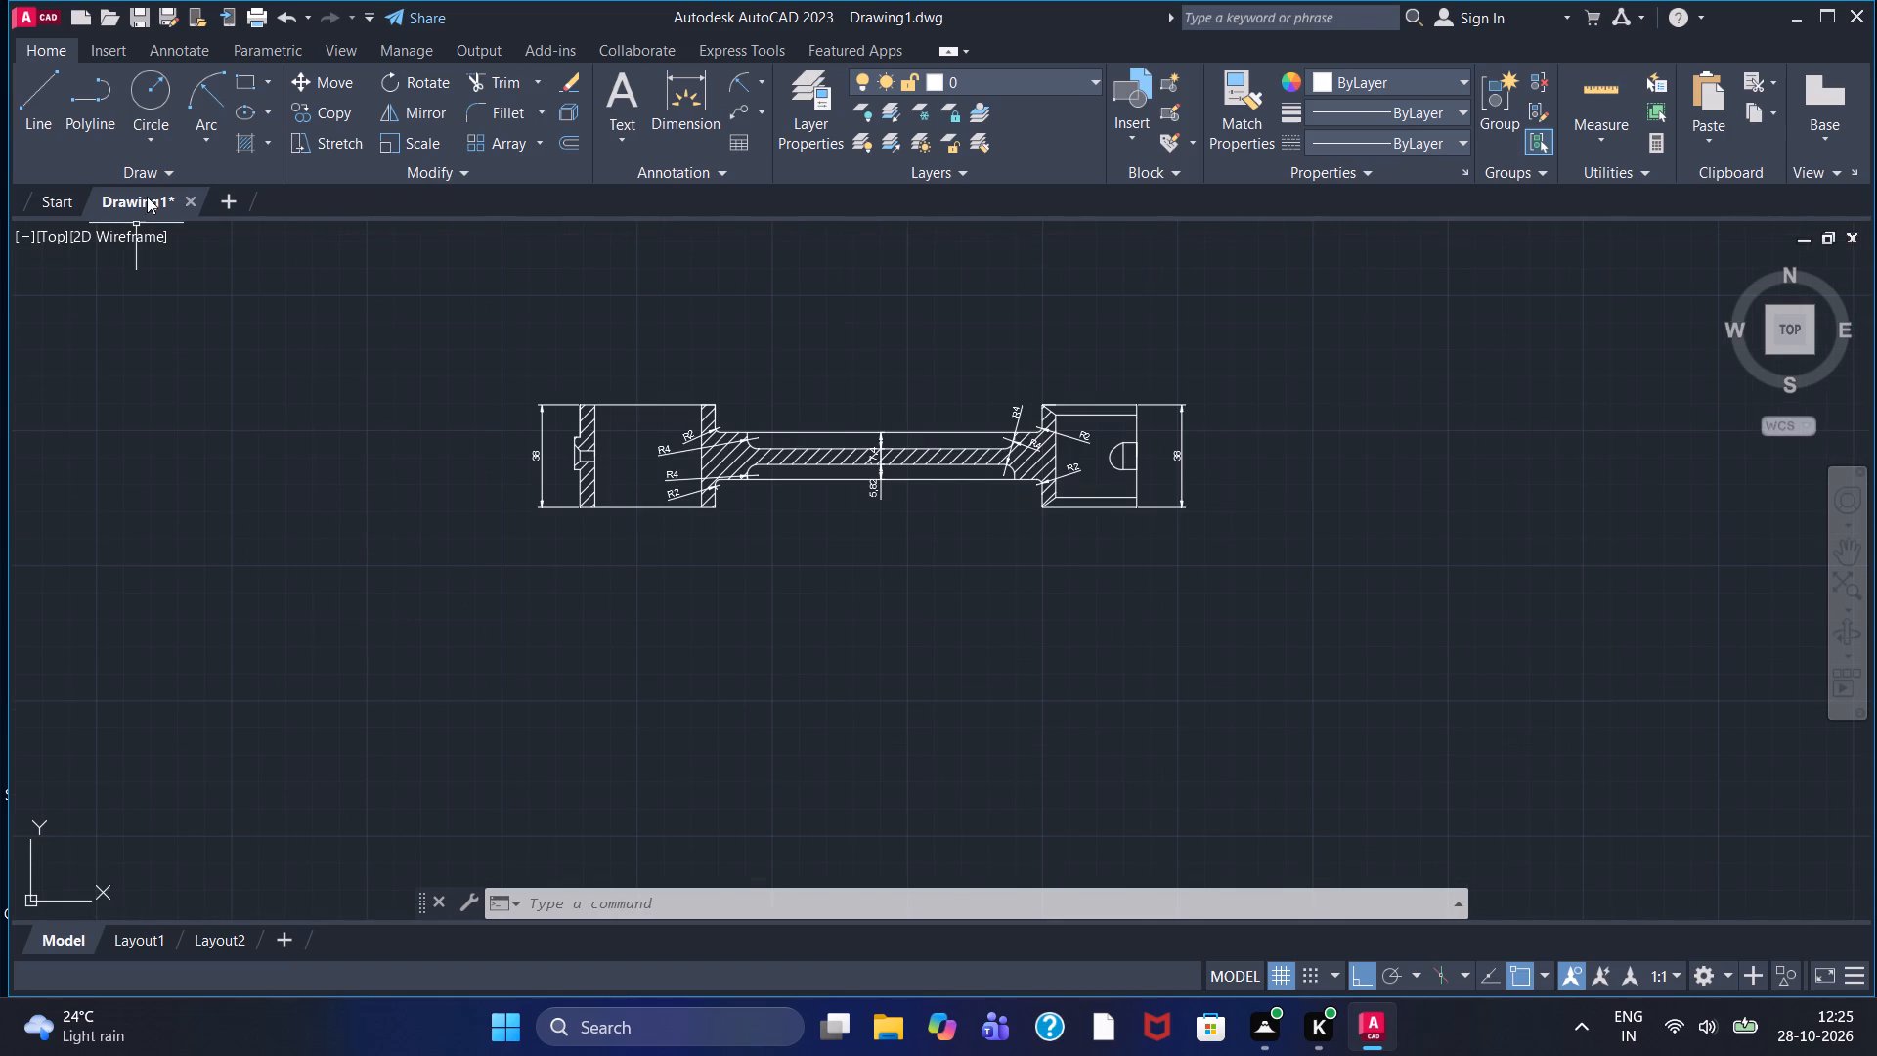
{"action": "left_click", "coordinate": [157, 130]}
{"action": "left_click", "coordinate": [219, 248]}
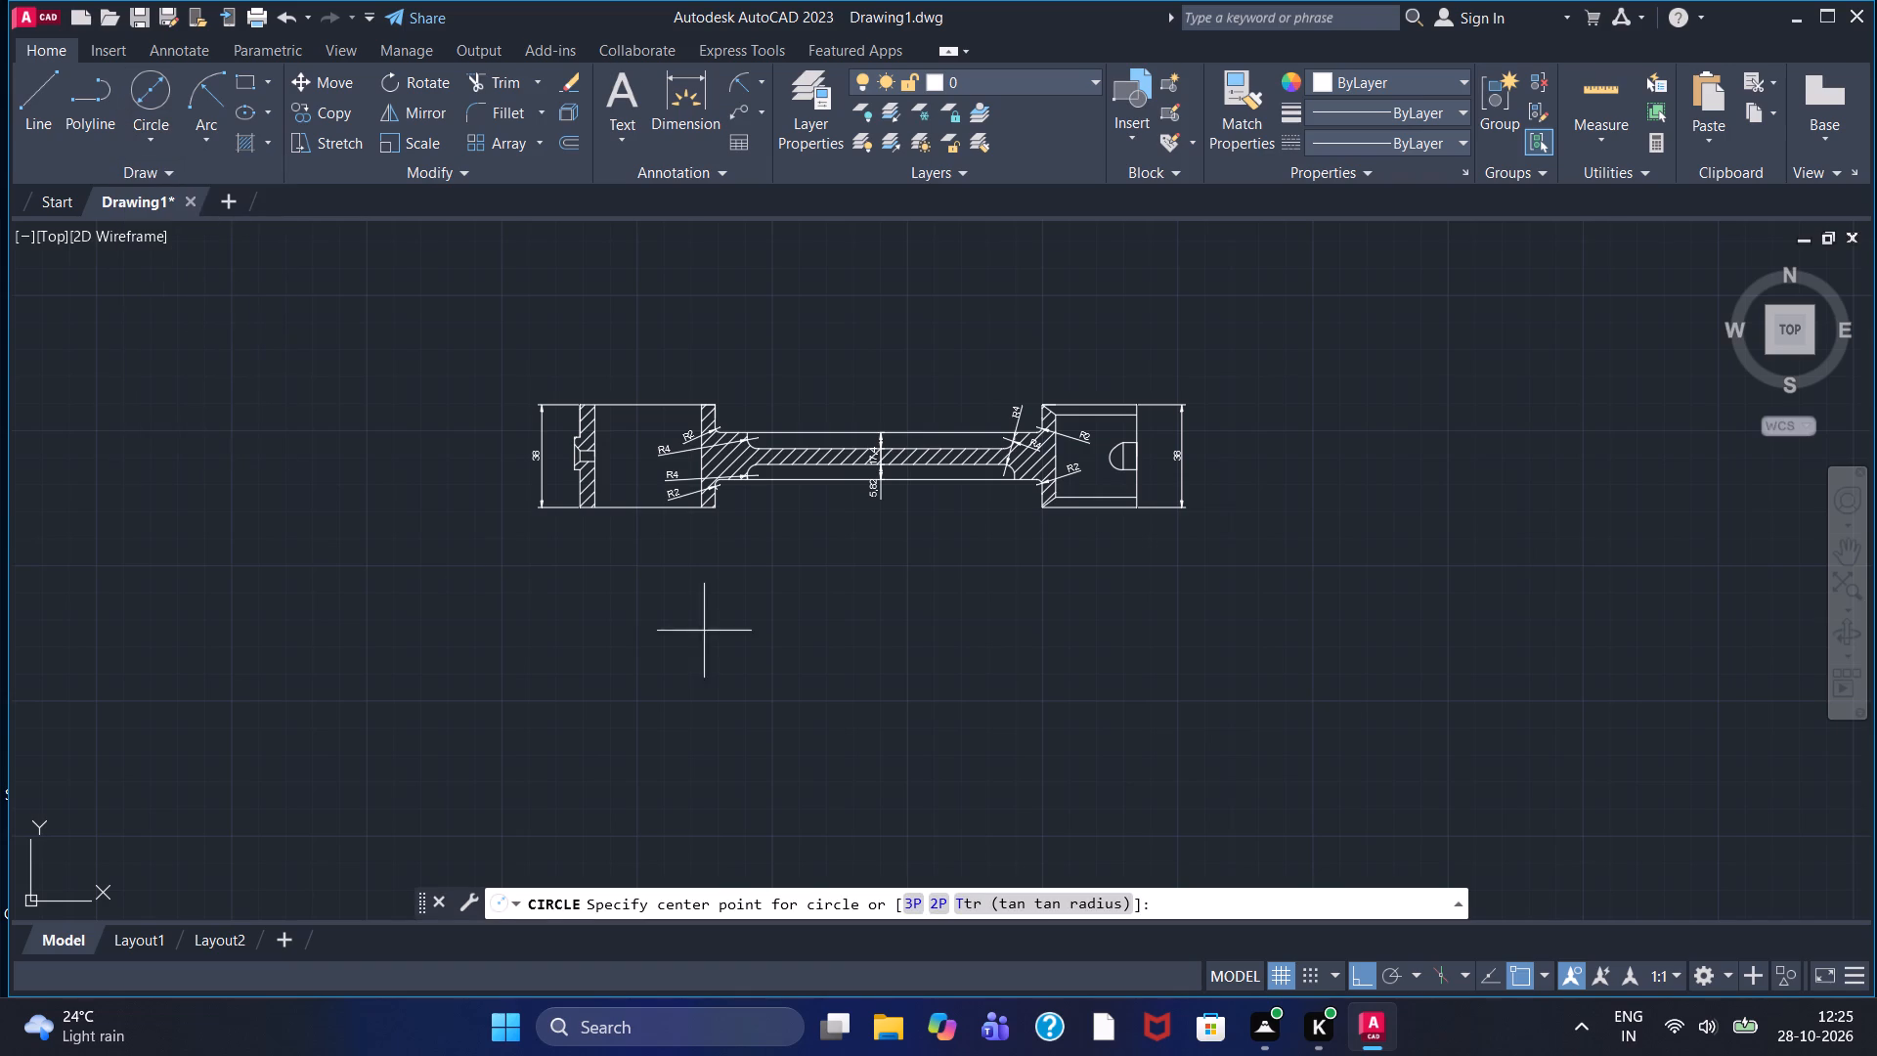
{"action": "middle_click_drag", "start_coordinate": [860, 640], "coordinate": [728, 515]}
{"action": "left_click", "coordinate": [558, 569]}
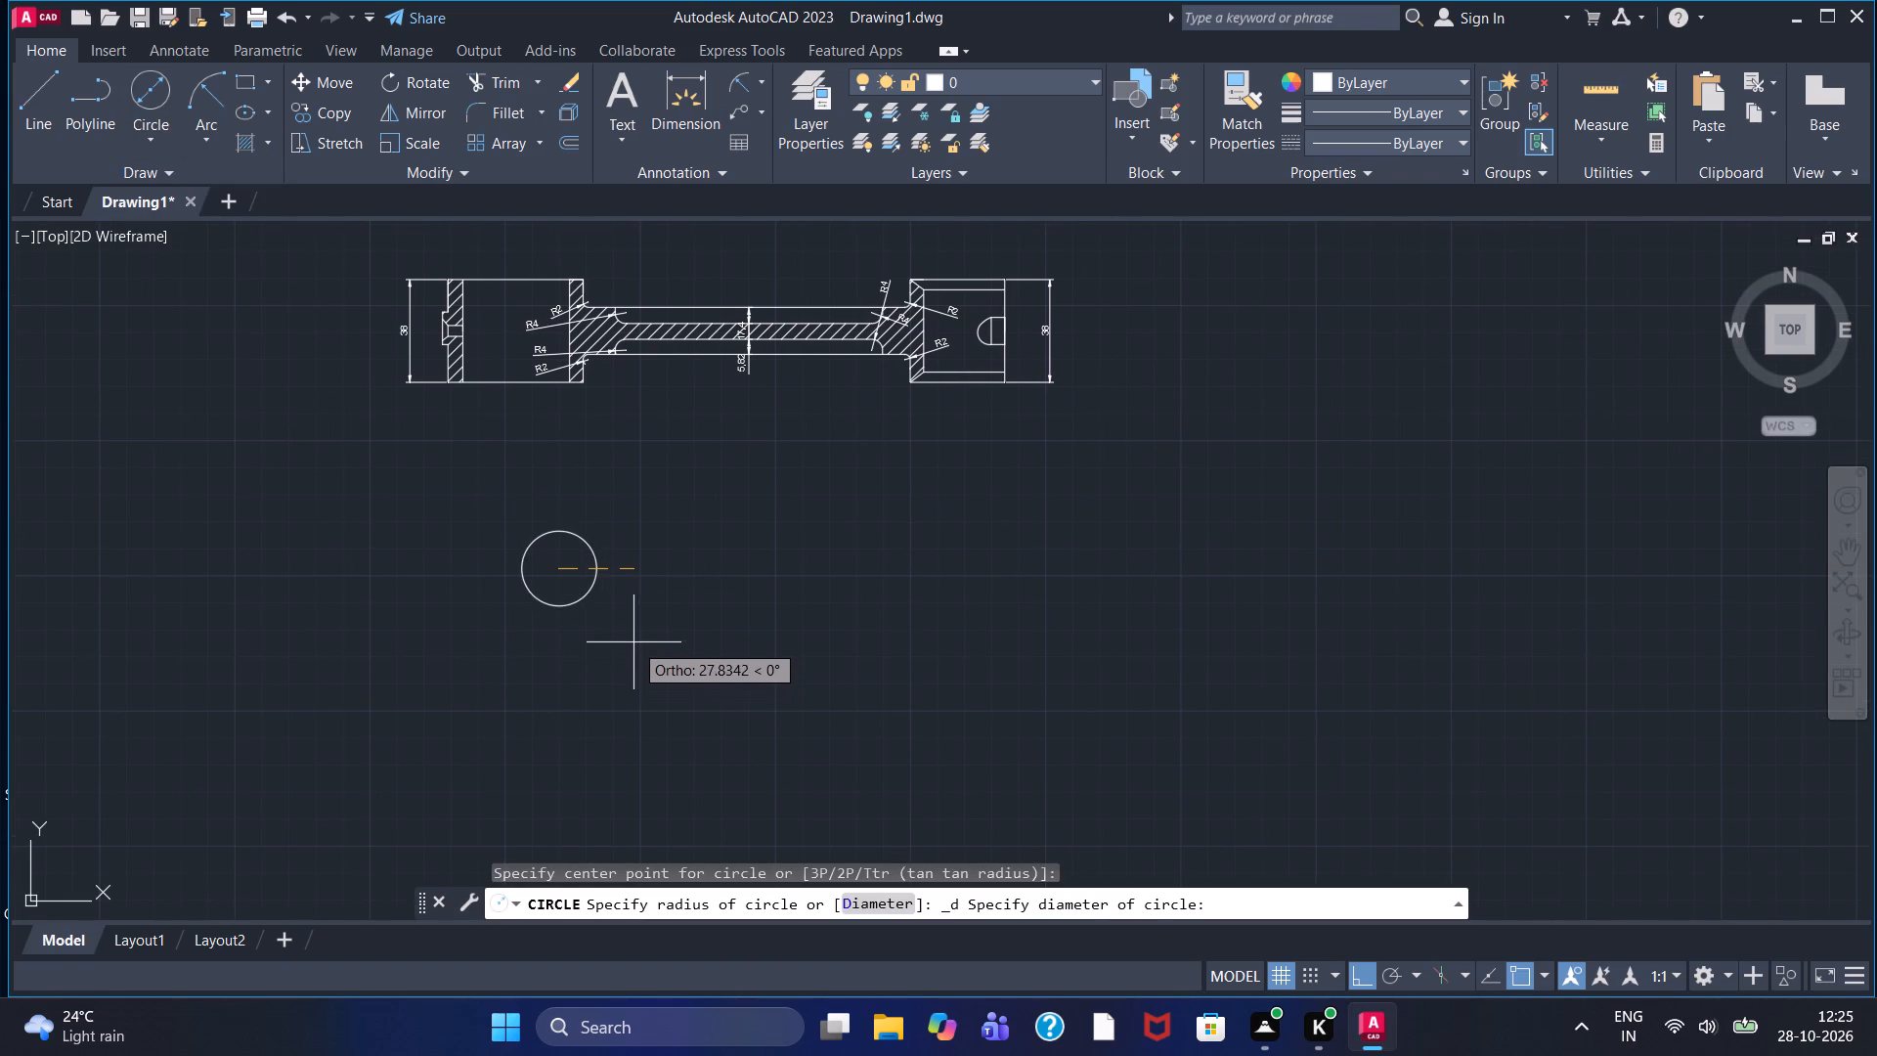
{"action": "key", "text": "4"}
{"action": "key", "text": "4"}
{"action": "key", "text": "period"}
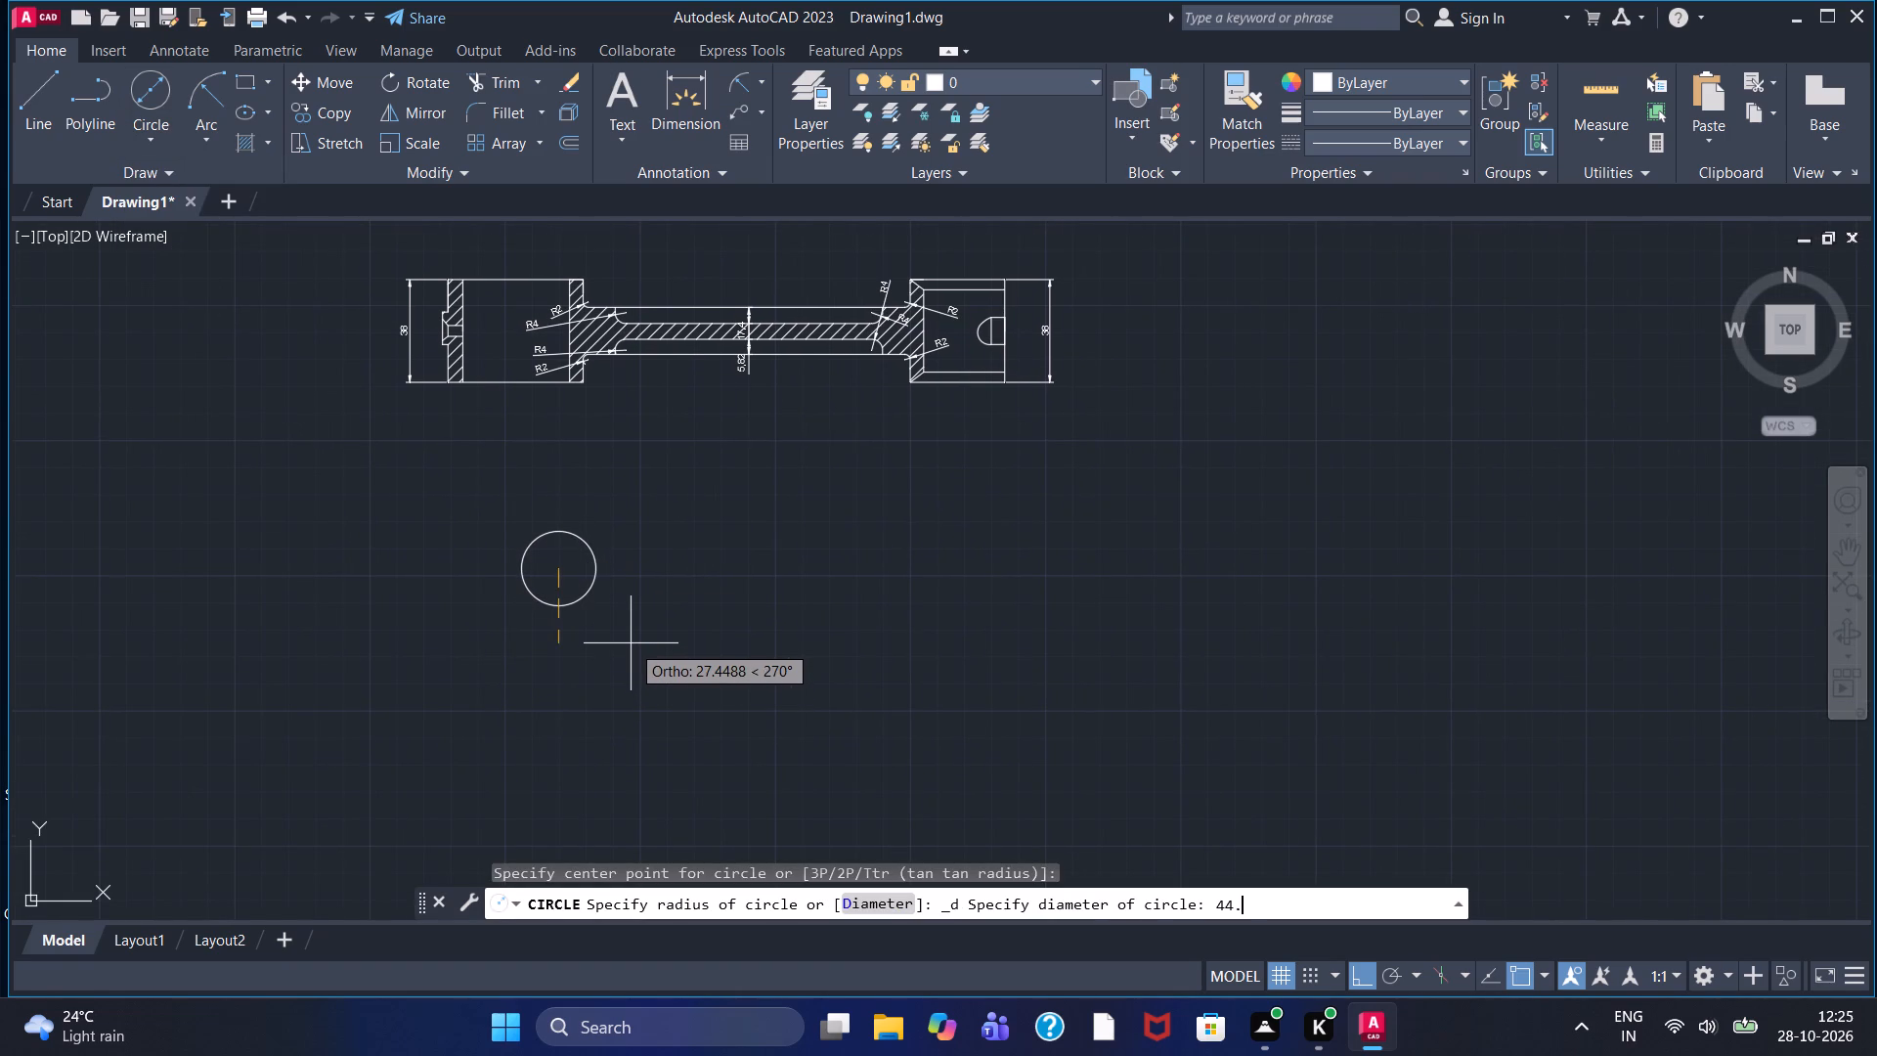
{"action": "key", "text": "4"}
{"action": "key", "text": "Return"}
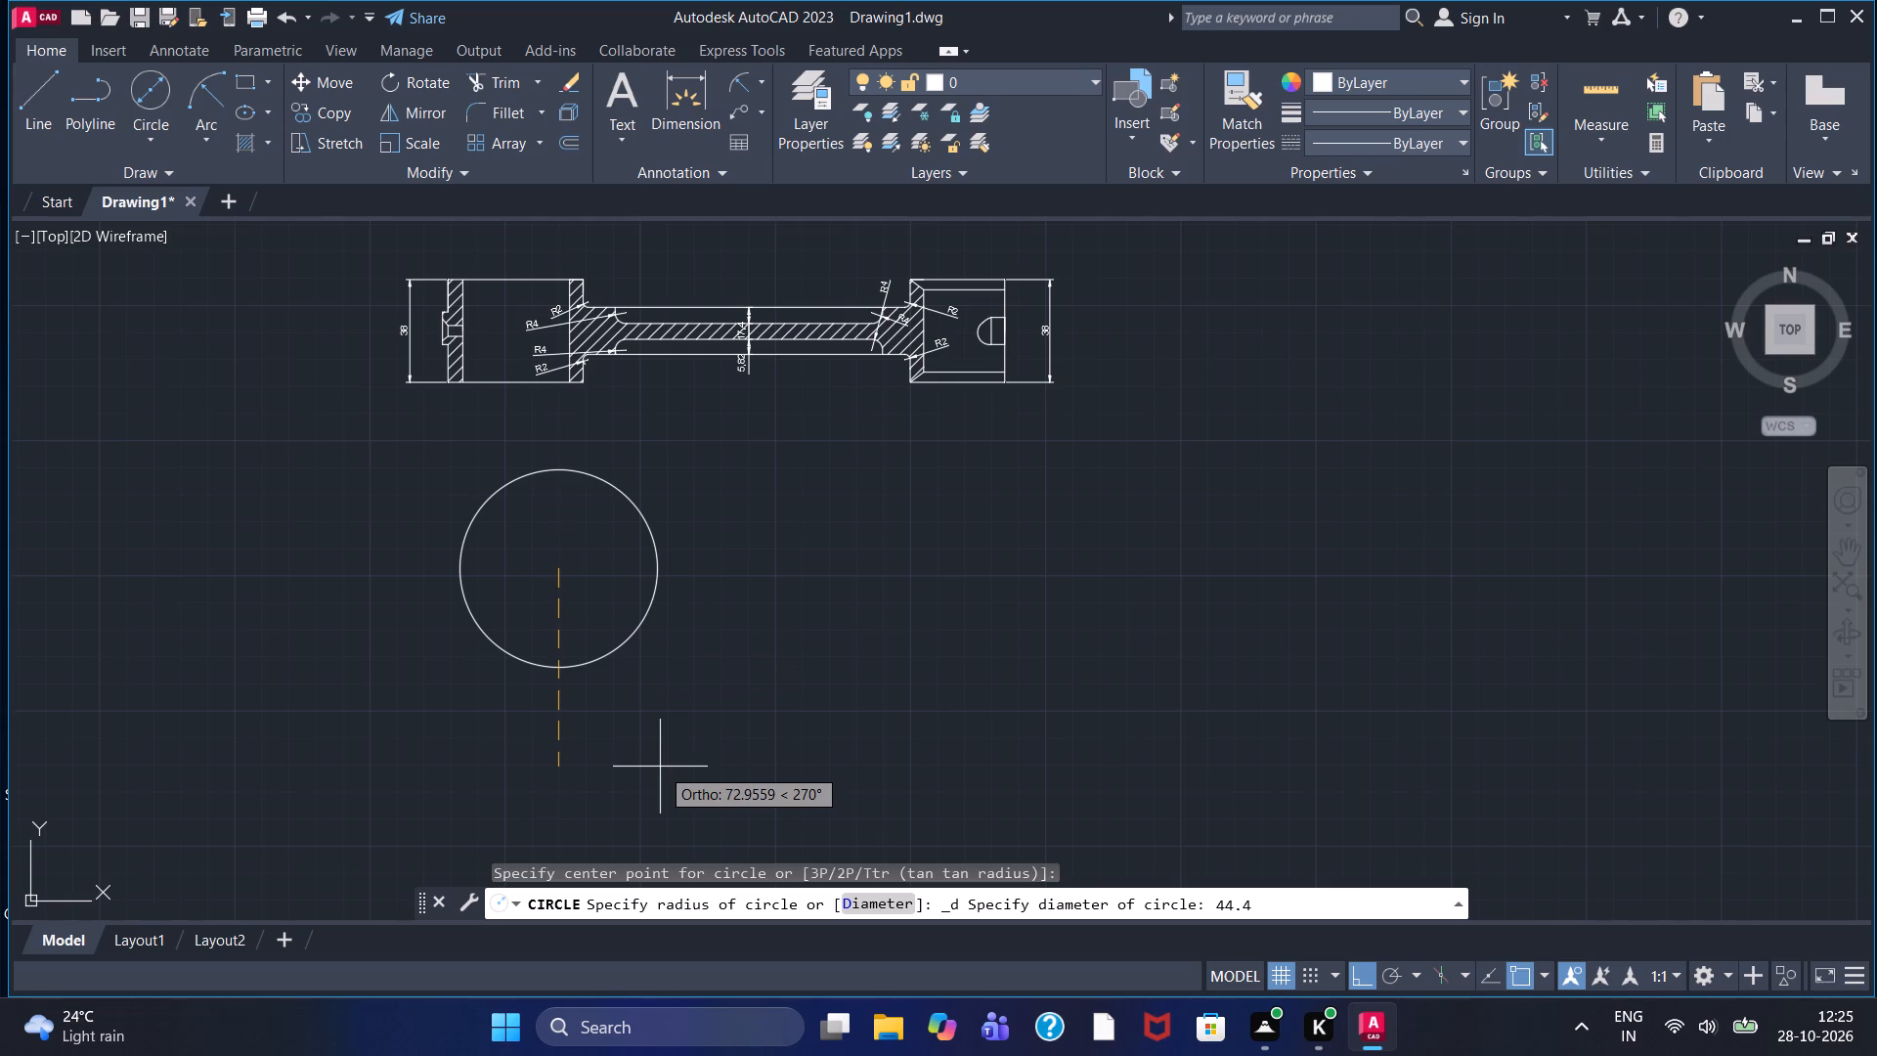
Draw a concentric circle of diameter 35.5 inside the 44.4 diameter circle.
{"action": "scroll", "coordinate": [529, 542], "scroll_direction": "up", "scroll_amount": 2}
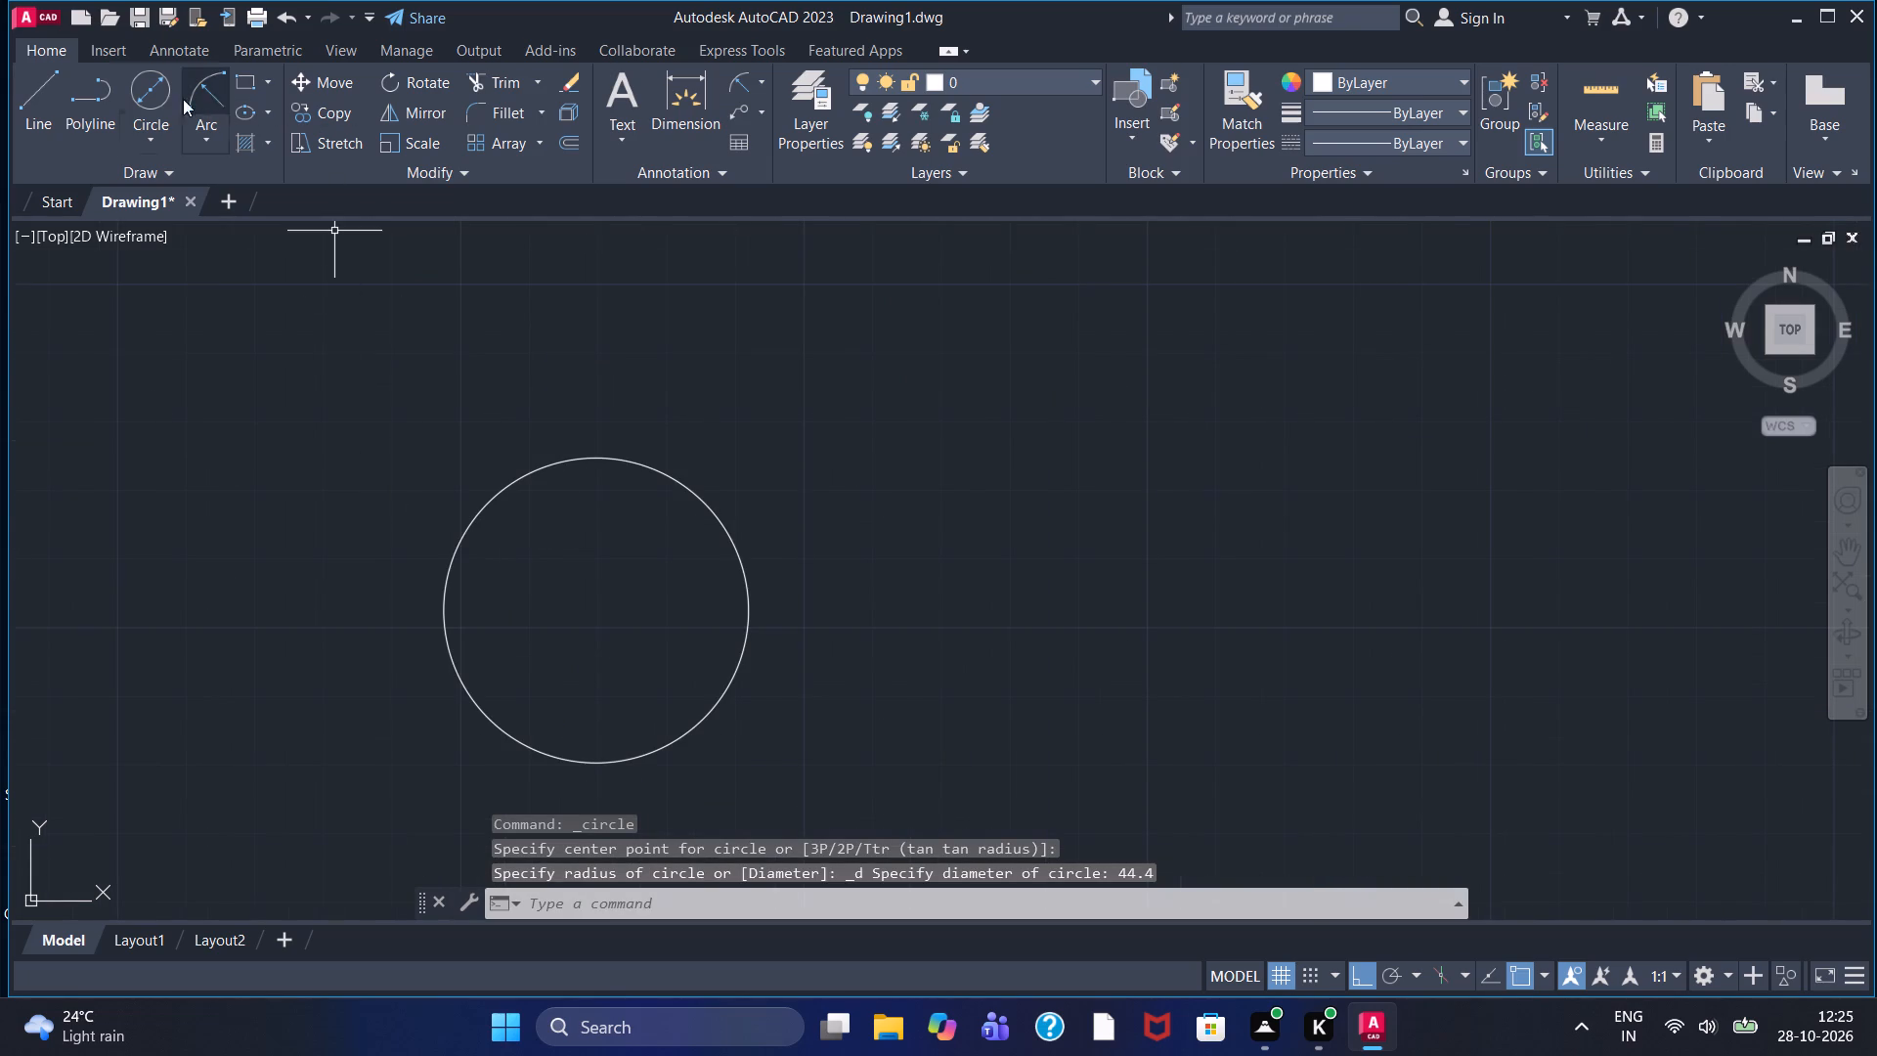
{"action": "left_click", "coordinate": [148, 101]}
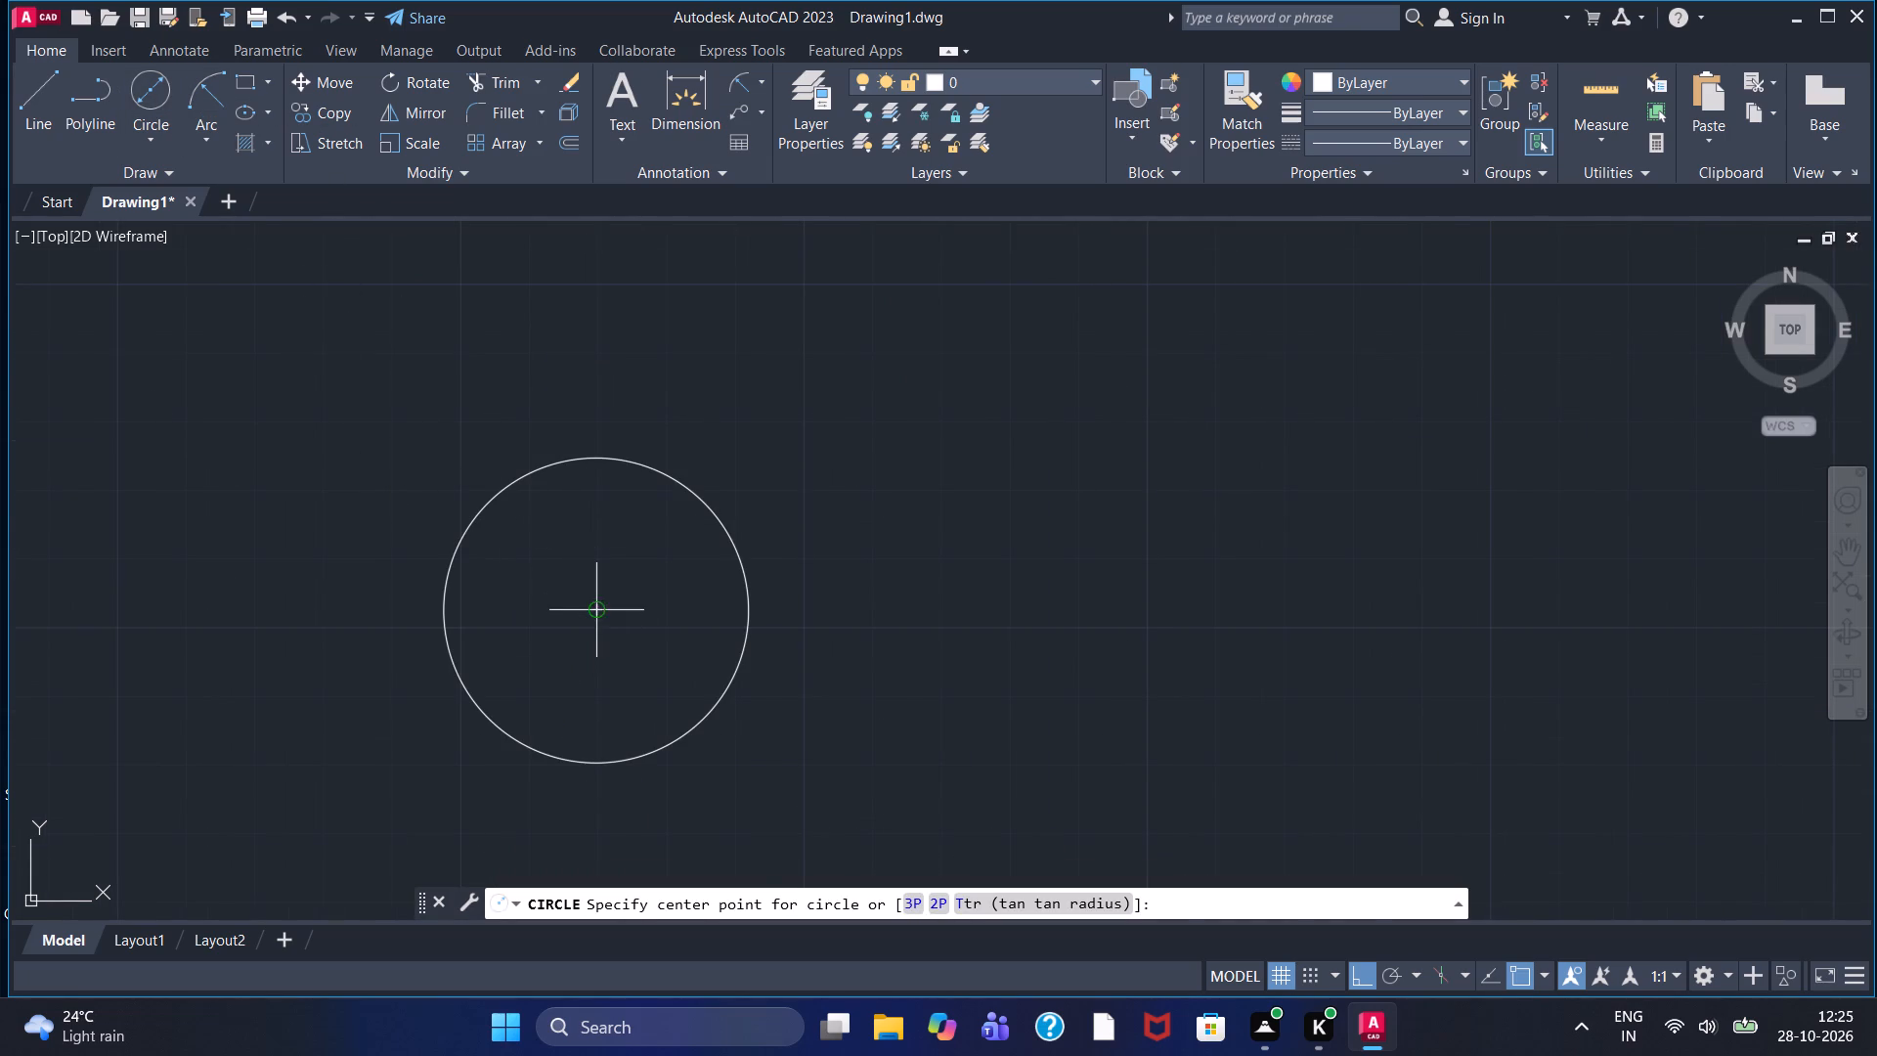
{"action": "left_click", "coordinate": [597, 615]}
{"action": "key", "text": "3"}
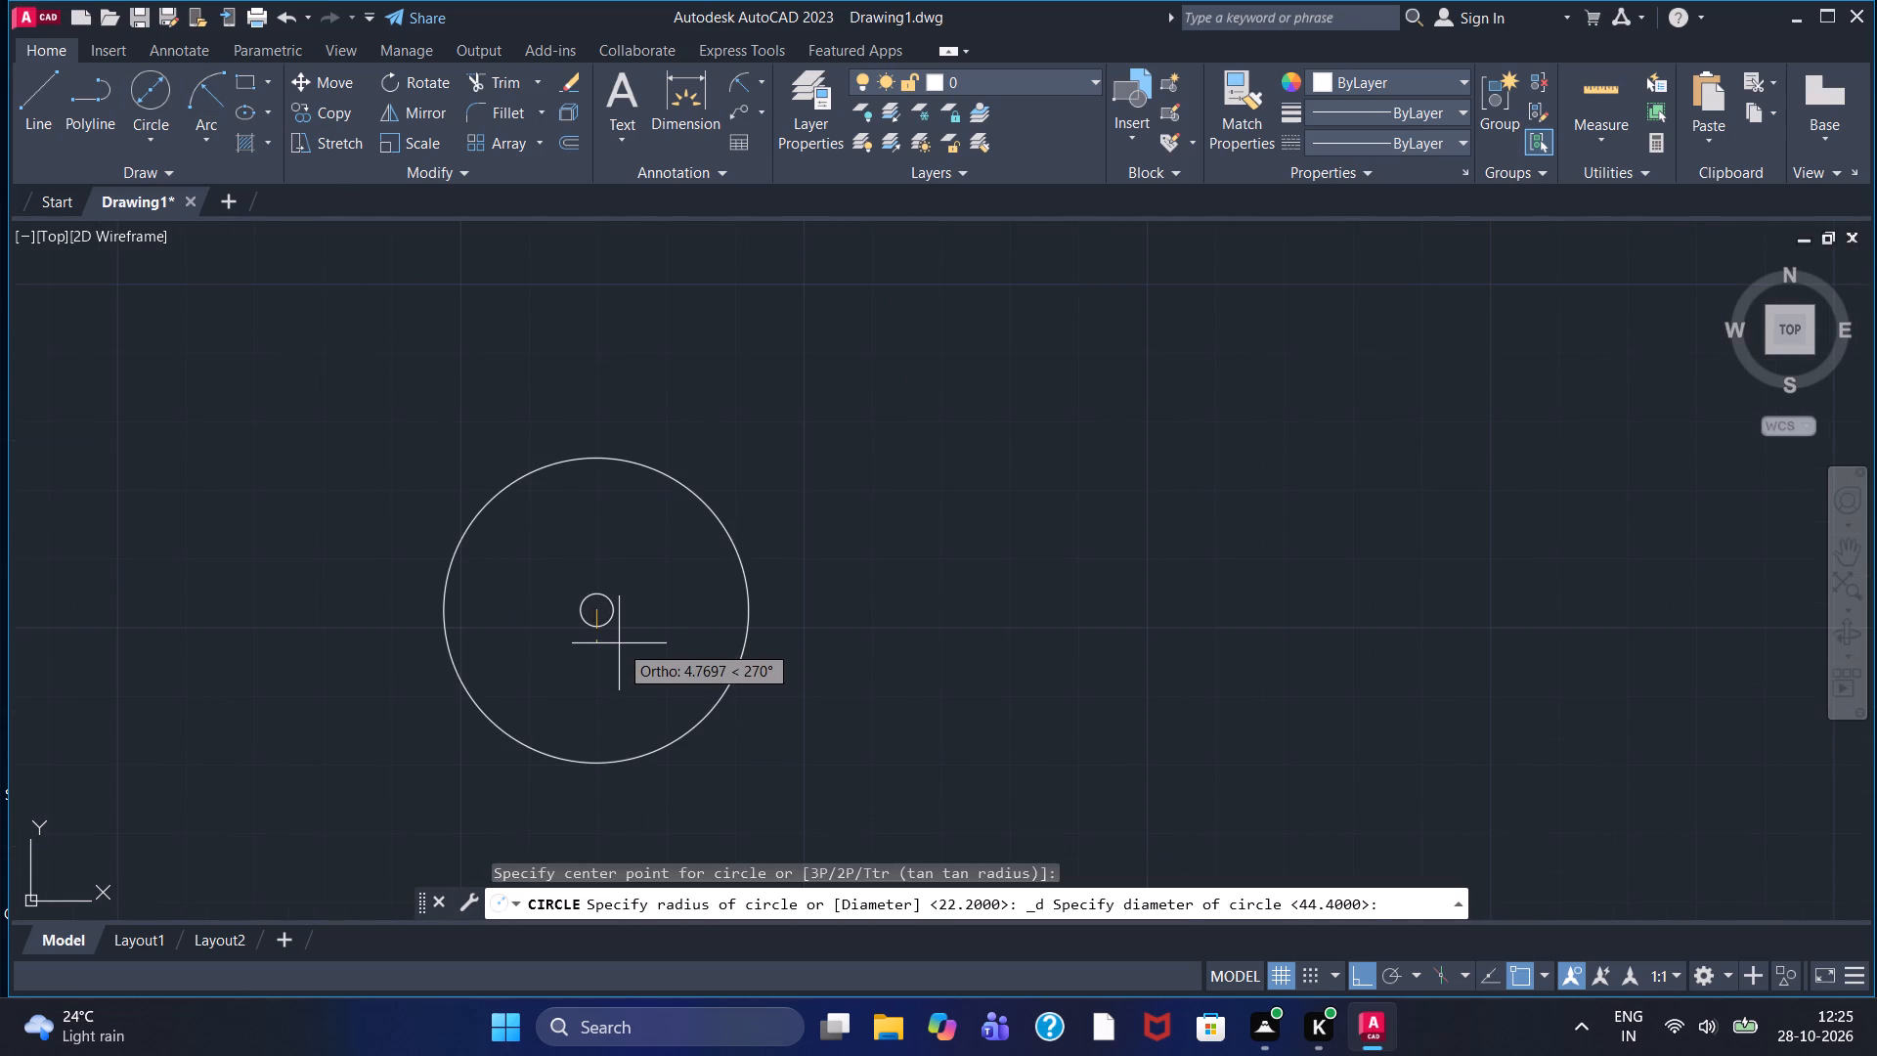
{"action": "type", "text": "5.5"}
{"action": "key", "text": "Return"}
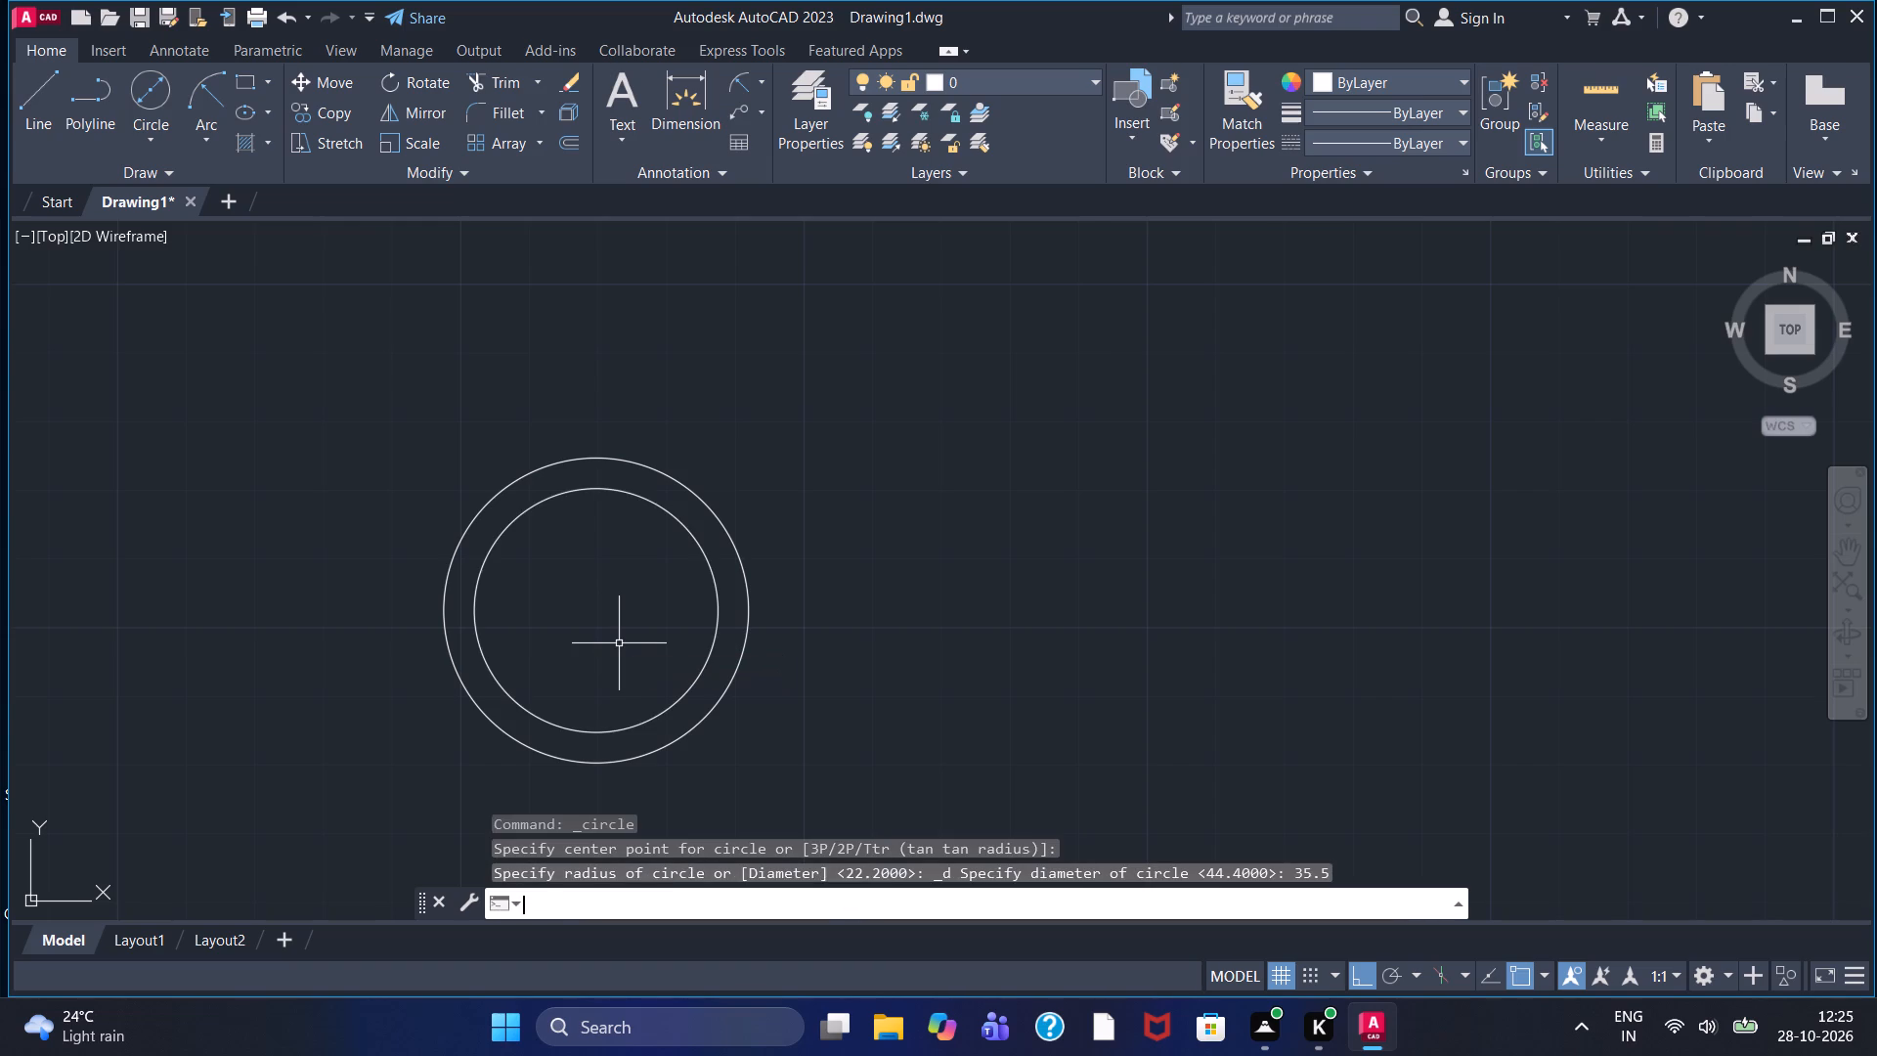
{"action": "key", "text": "Escape"}
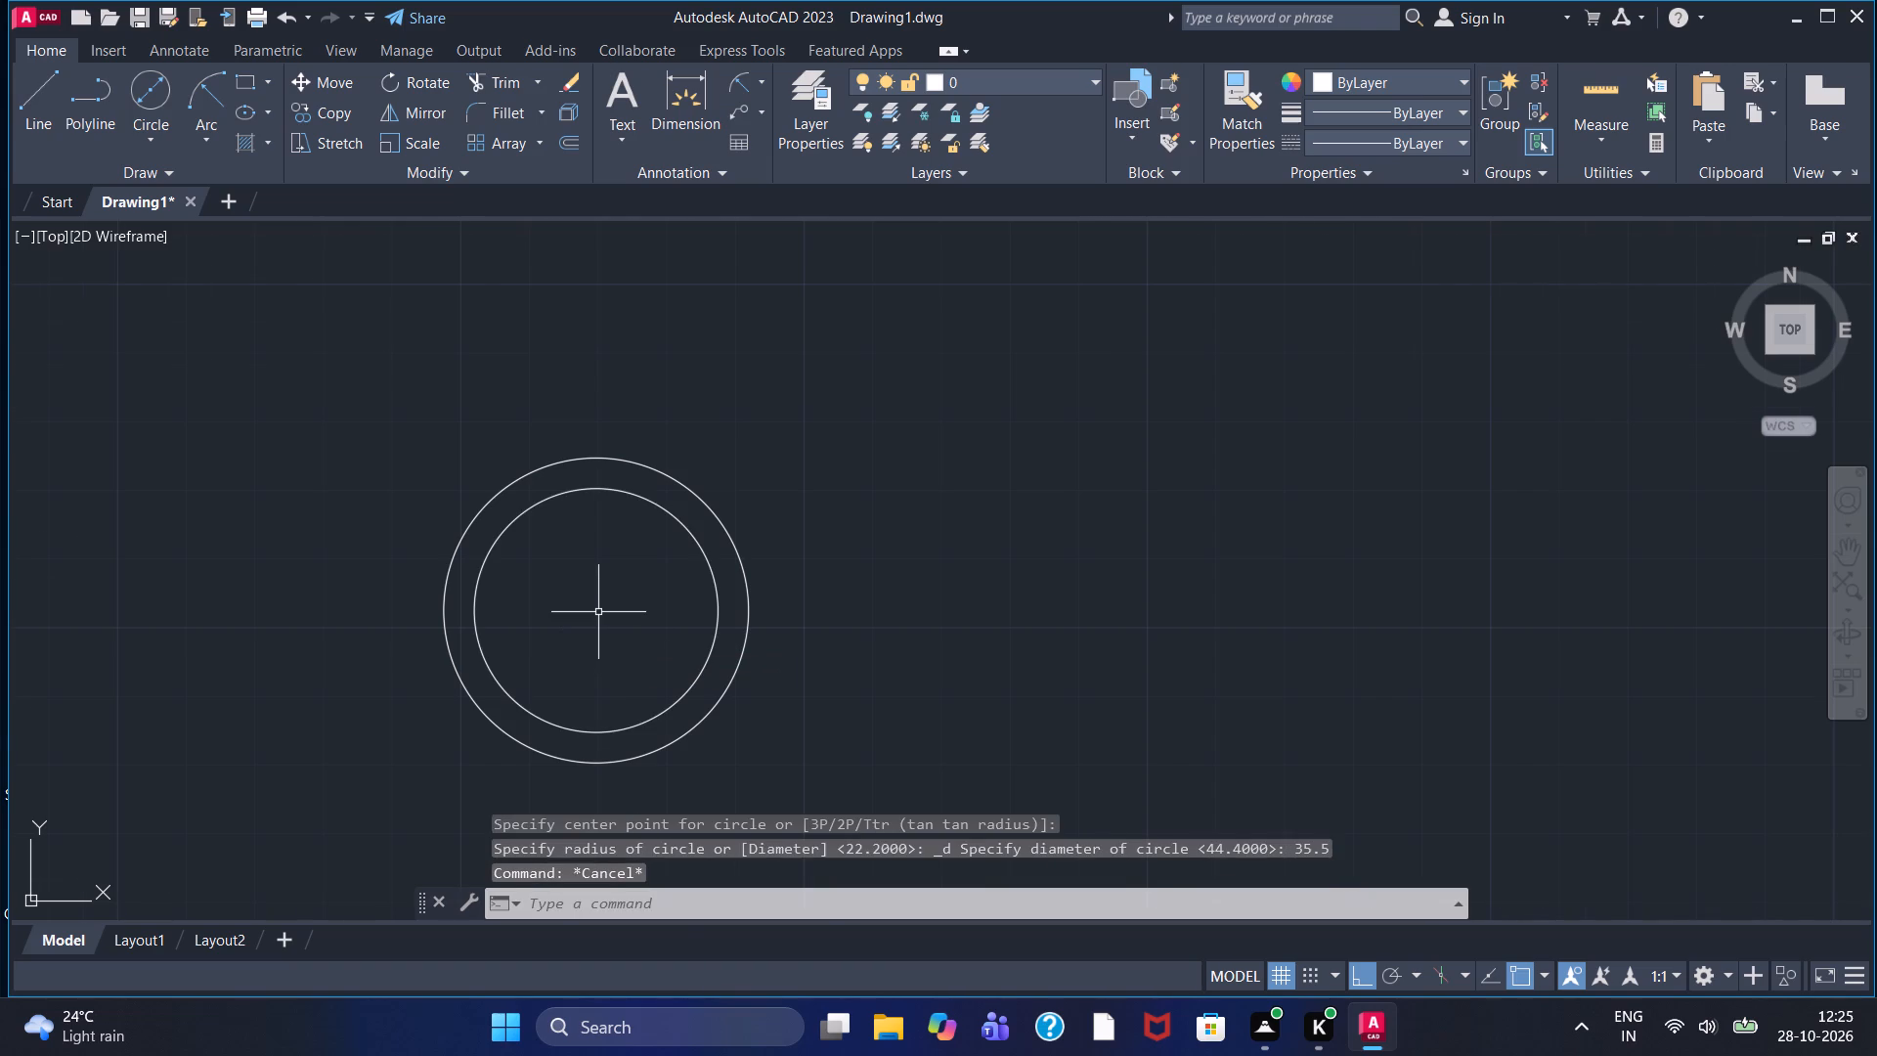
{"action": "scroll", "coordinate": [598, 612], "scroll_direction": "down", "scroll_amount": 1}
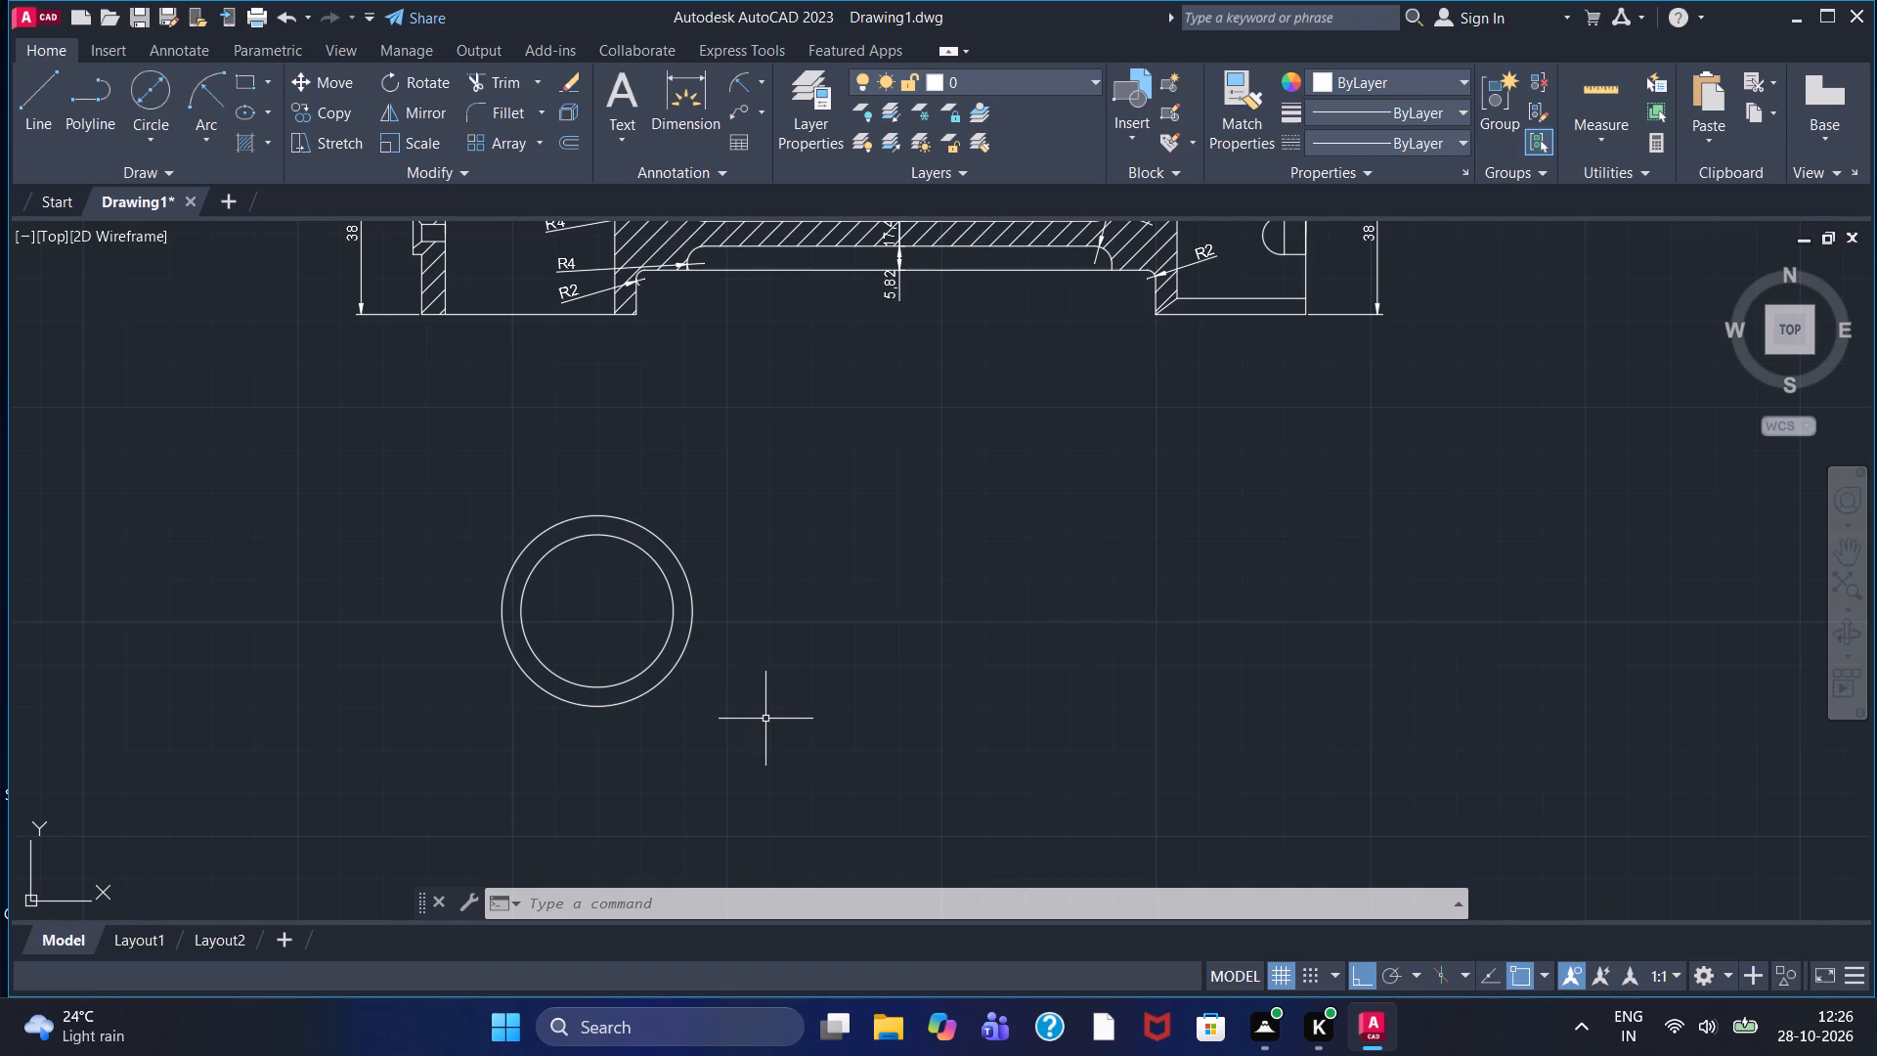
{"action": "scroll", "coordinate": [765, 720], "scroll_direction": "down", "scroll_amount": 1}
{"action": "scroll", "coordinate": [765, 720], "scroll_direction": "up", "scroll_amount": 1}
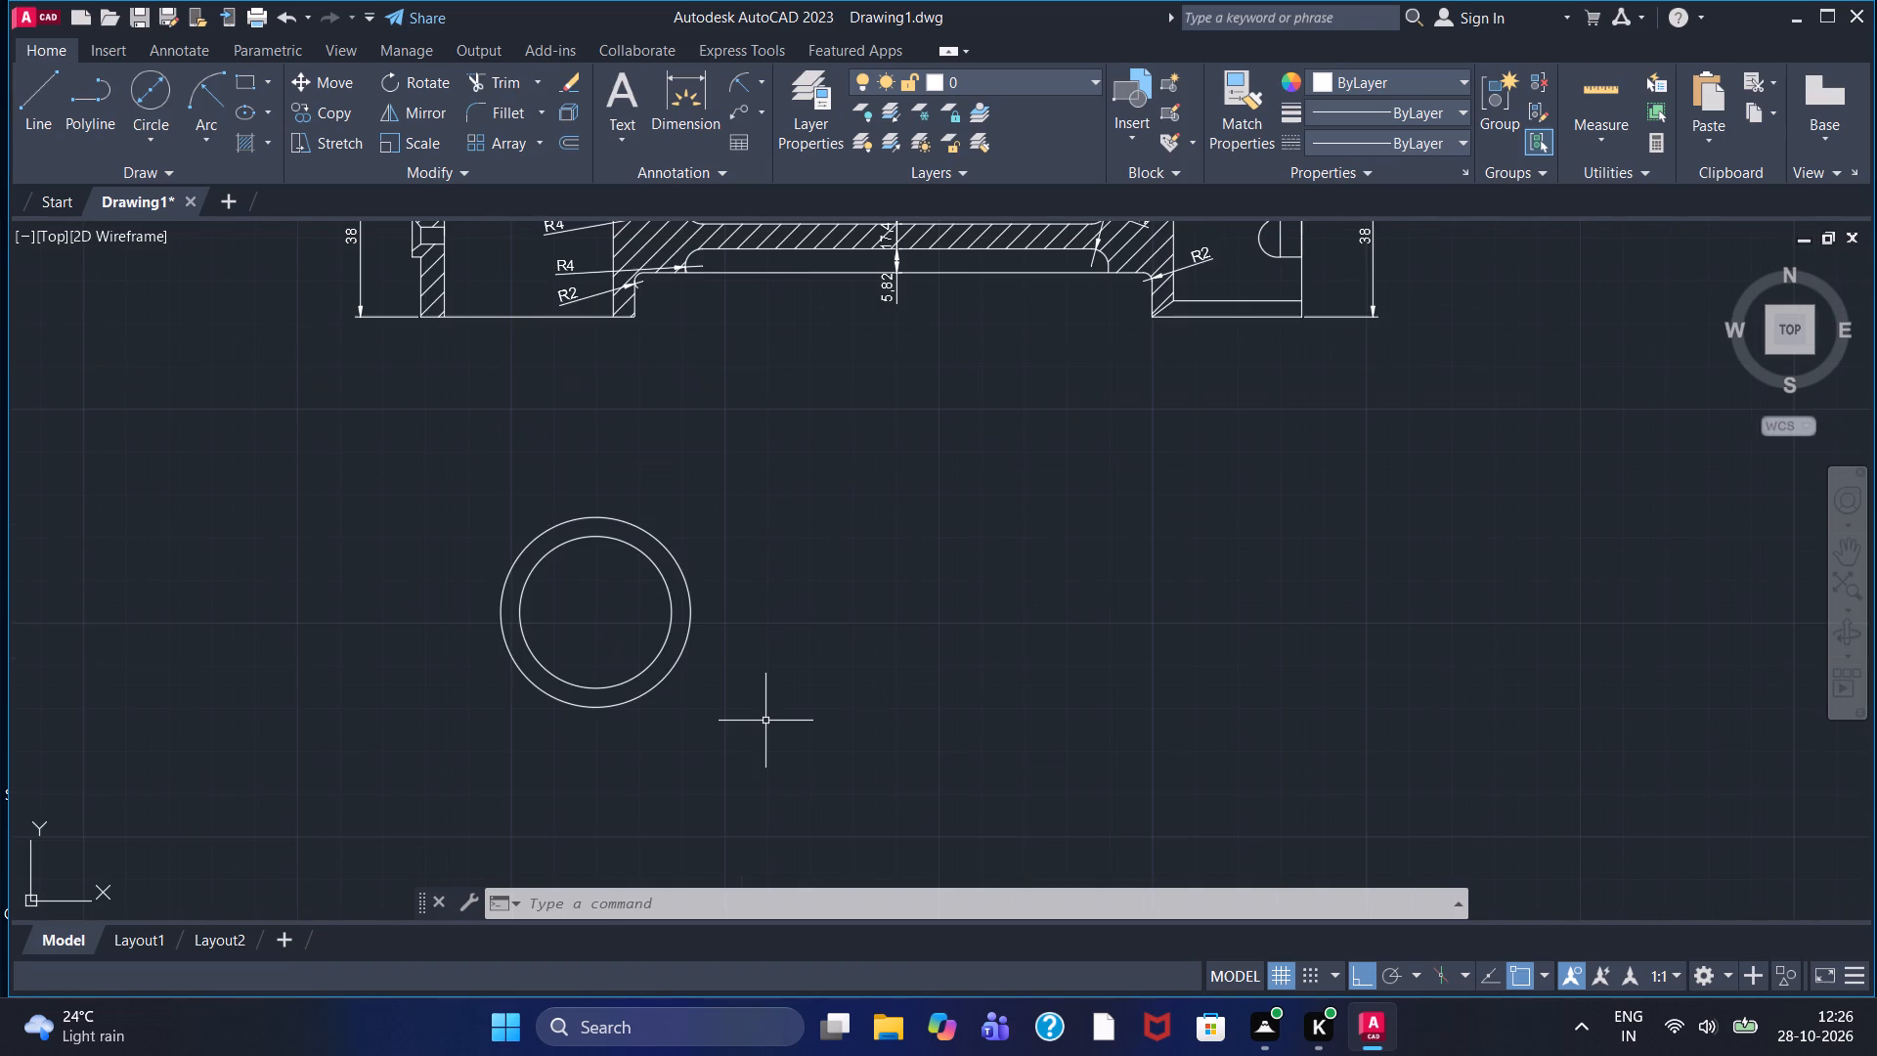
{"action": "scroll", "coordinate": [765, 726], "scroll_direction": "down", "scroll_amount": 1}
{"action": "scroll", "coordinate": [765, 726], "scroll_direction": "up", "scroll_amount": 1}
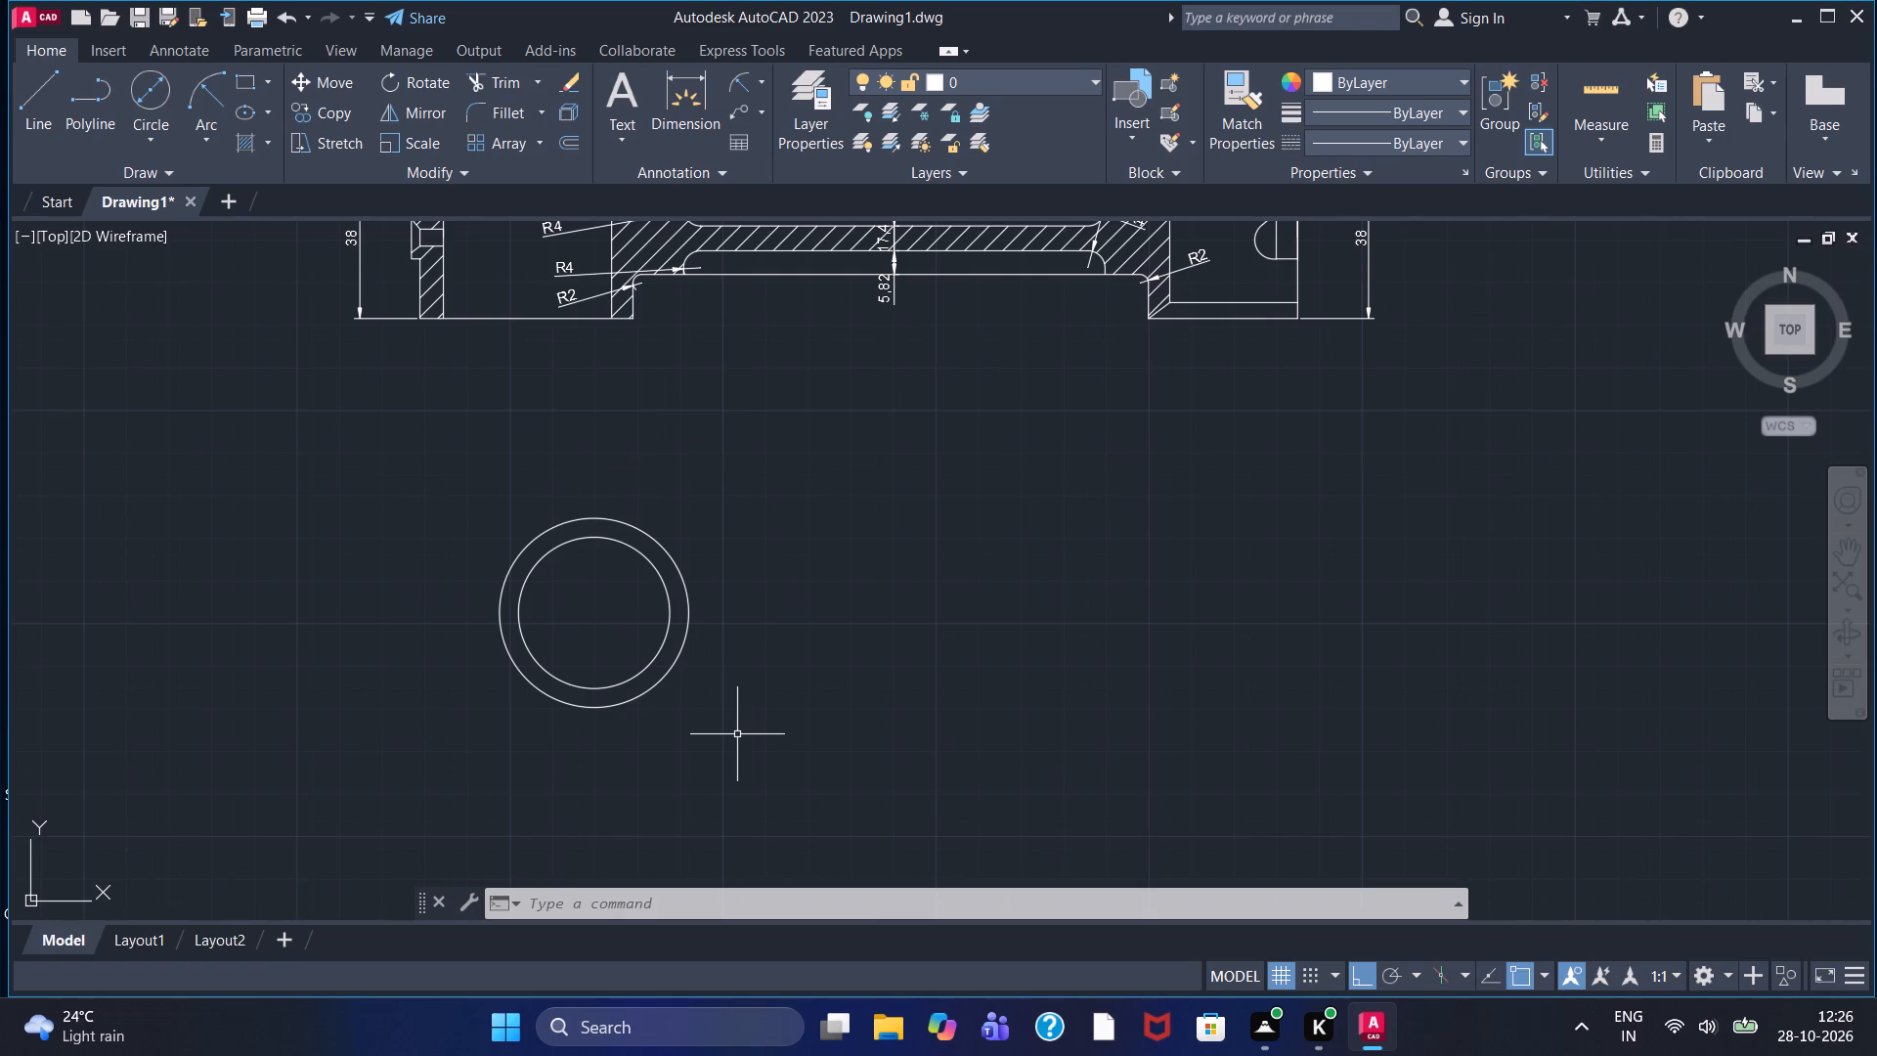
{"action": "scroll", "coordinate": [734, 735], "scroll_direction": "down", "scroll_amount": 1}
Draw a horizontal line 171.2 long to the right from the centre of the two concentric circles.
{"action": "scroll", "coordinate": [734, 735], "scroll_direction": "down", "scroll_amount": 1}
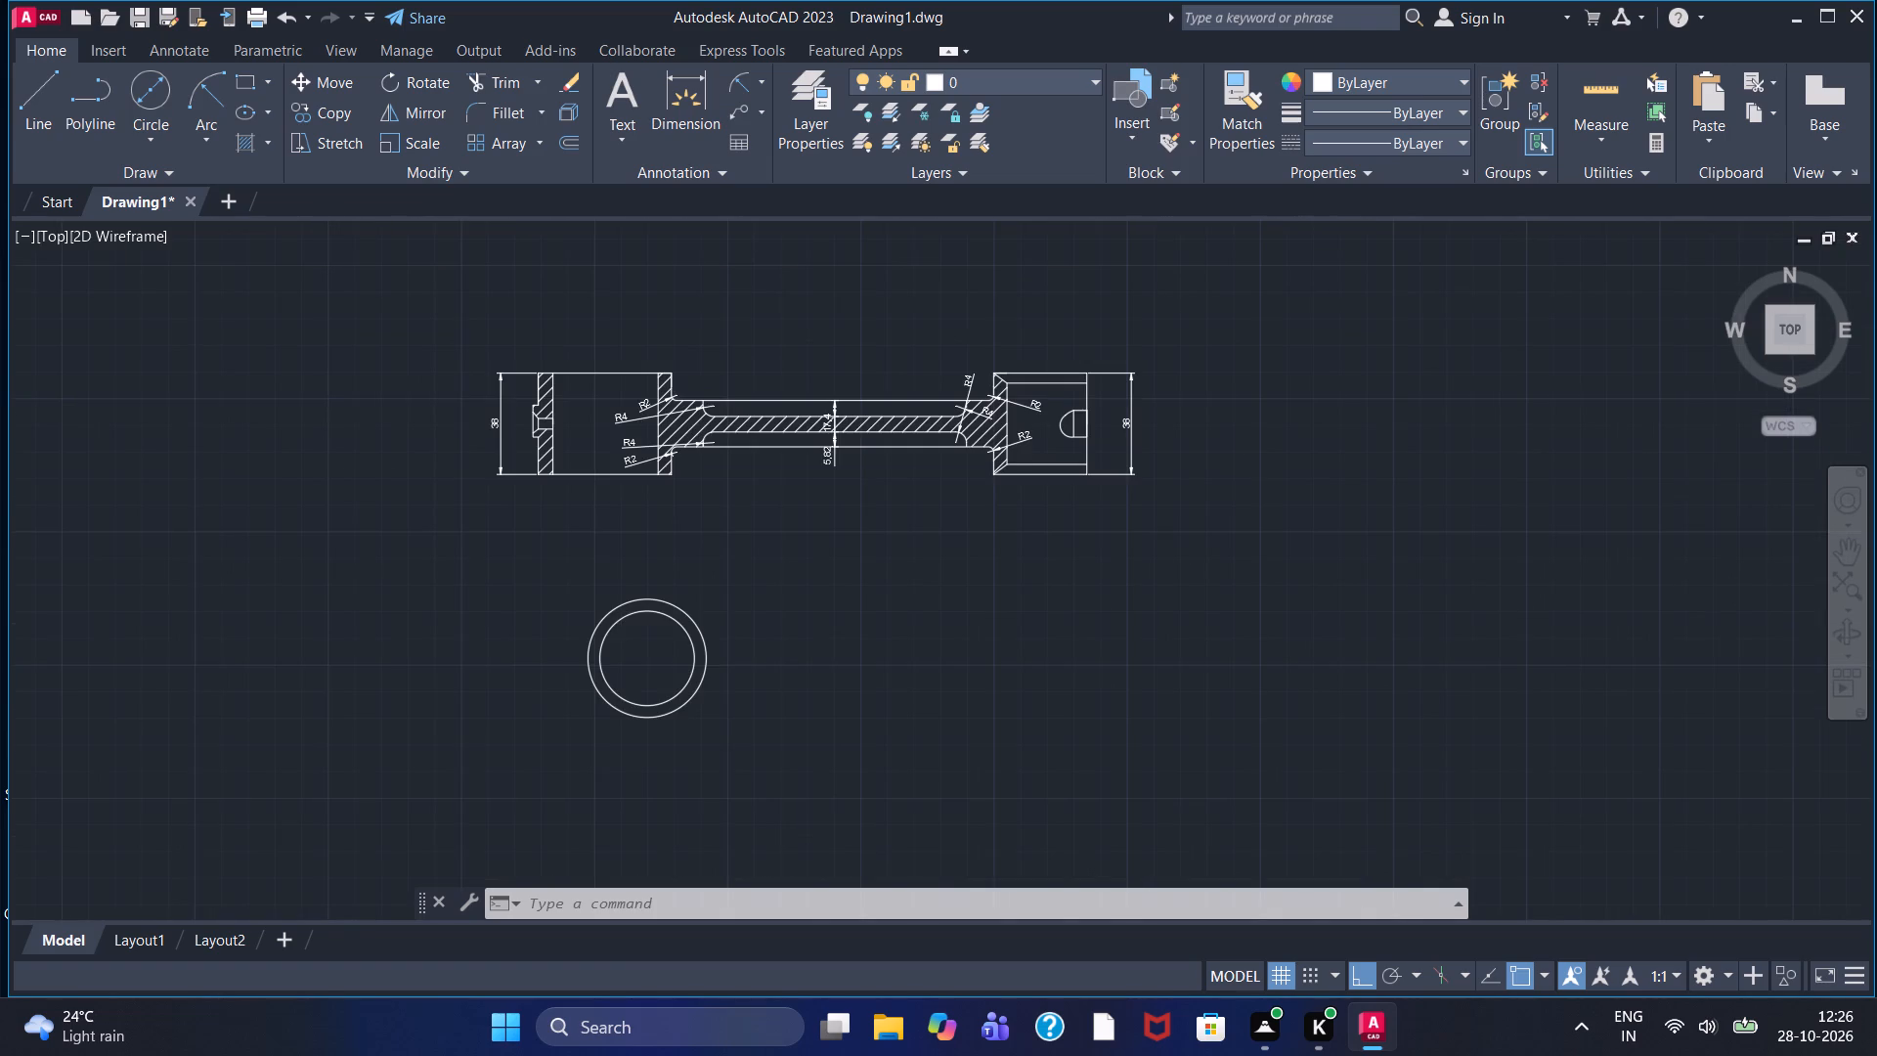
{"action": "scroll", "coordinate": [734, 735], "scroll_direction": "down", "scroll_amount": 1}
{"action": "scroll", "coordinate": [734, 735], "scroll_direction": "up", "scroll_amount": 3}
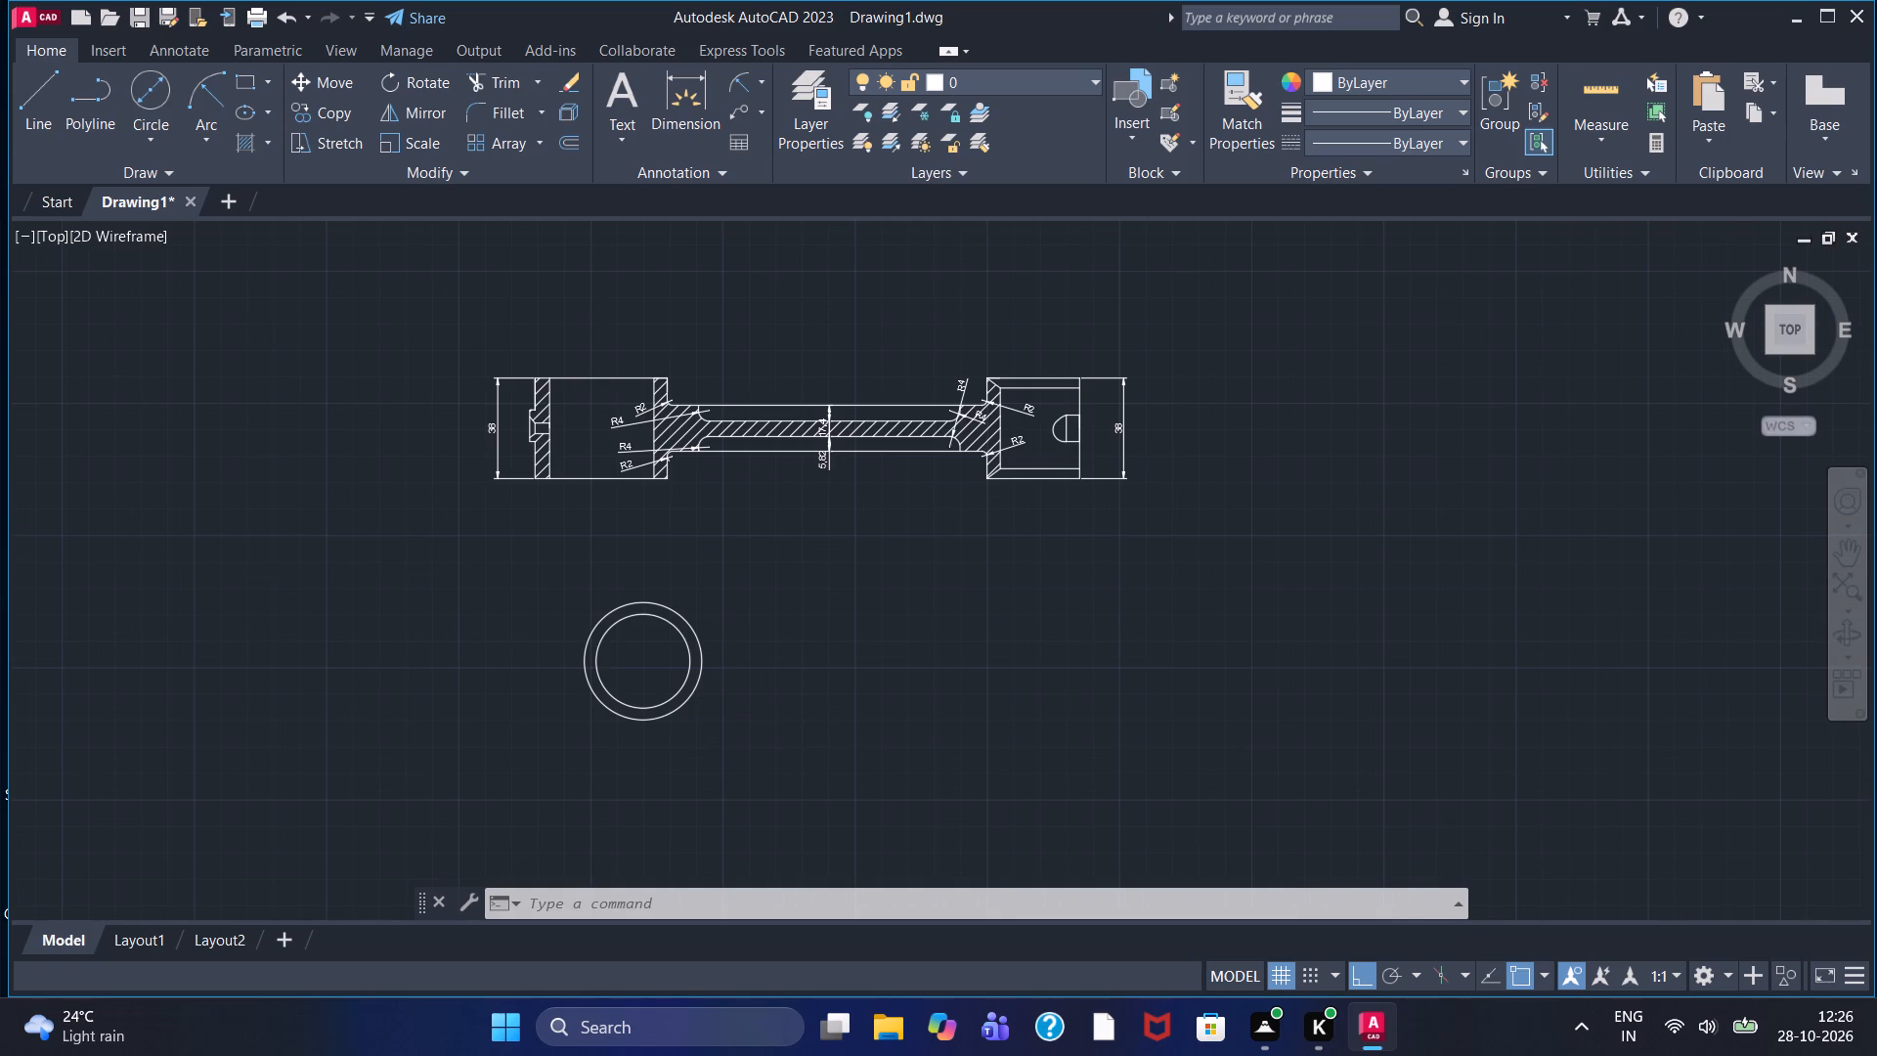
{"action": "left_click", "coordinate": [40, 120]}
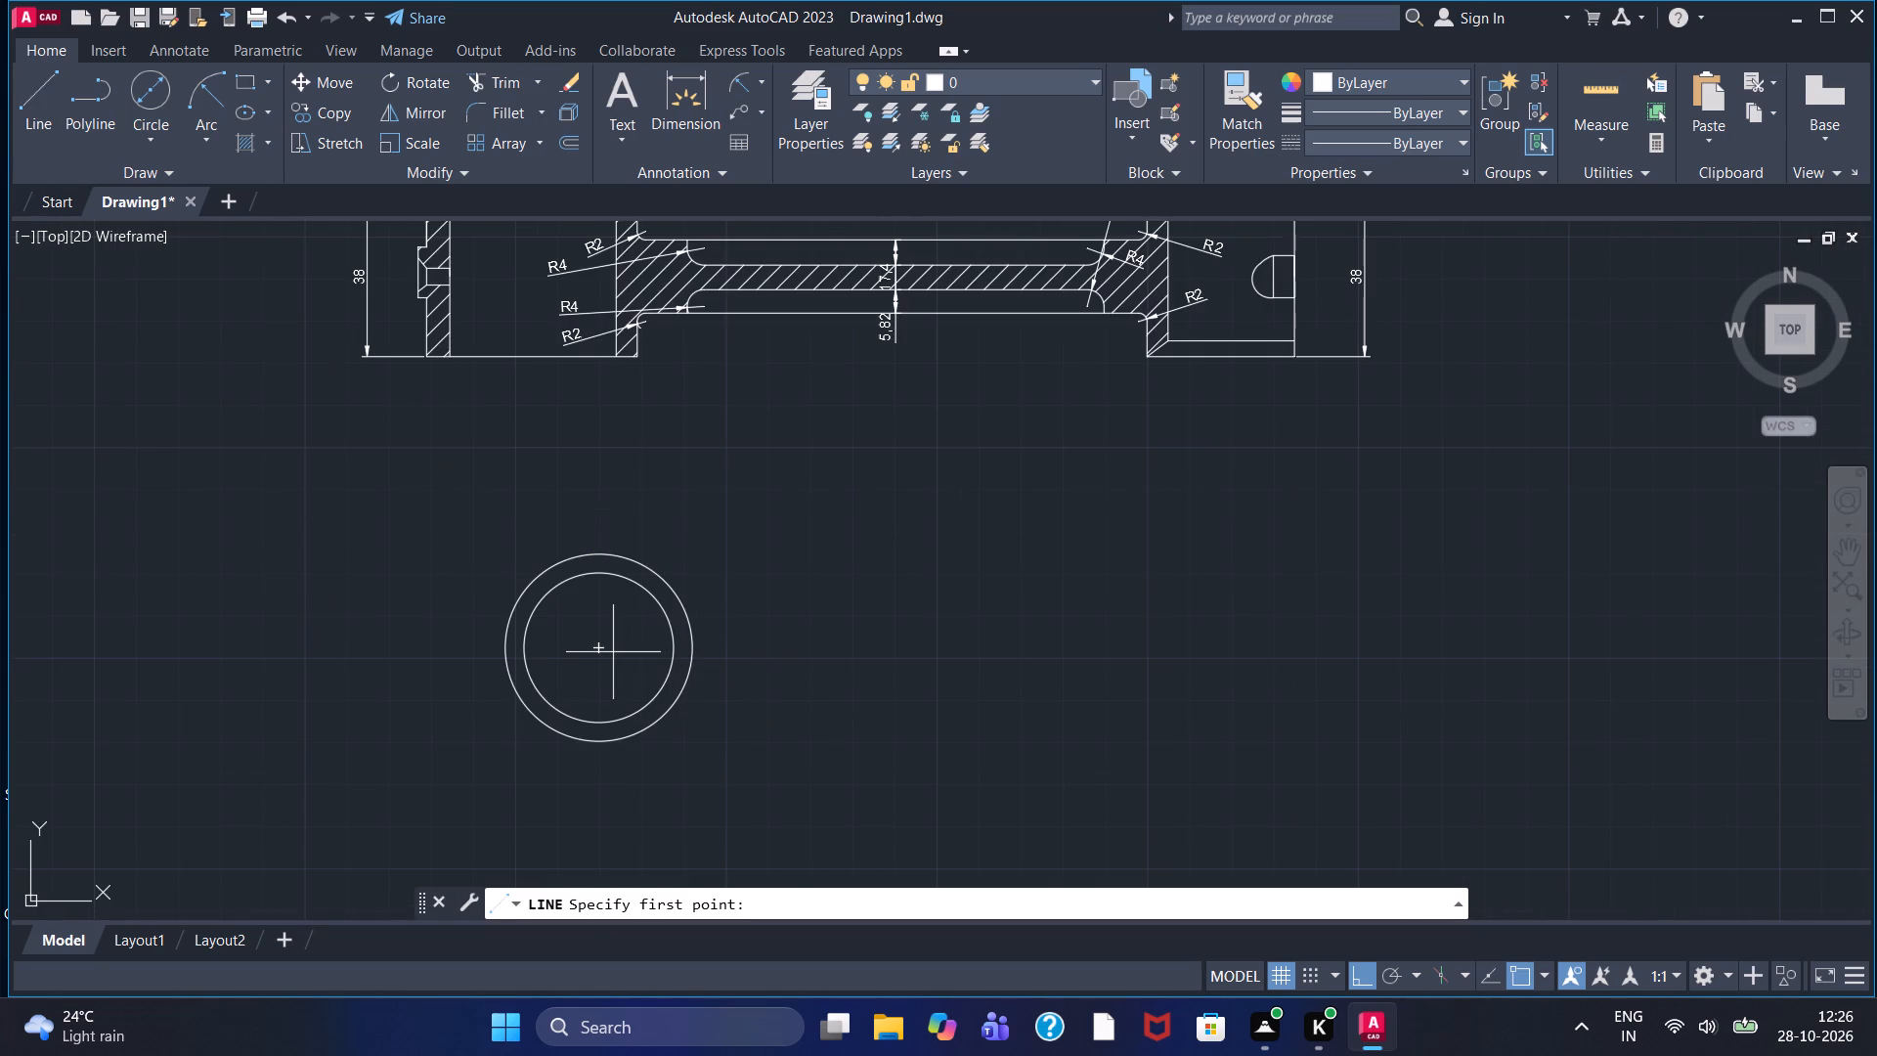
{"action": "left_click", "coordinate": [598, 649]}
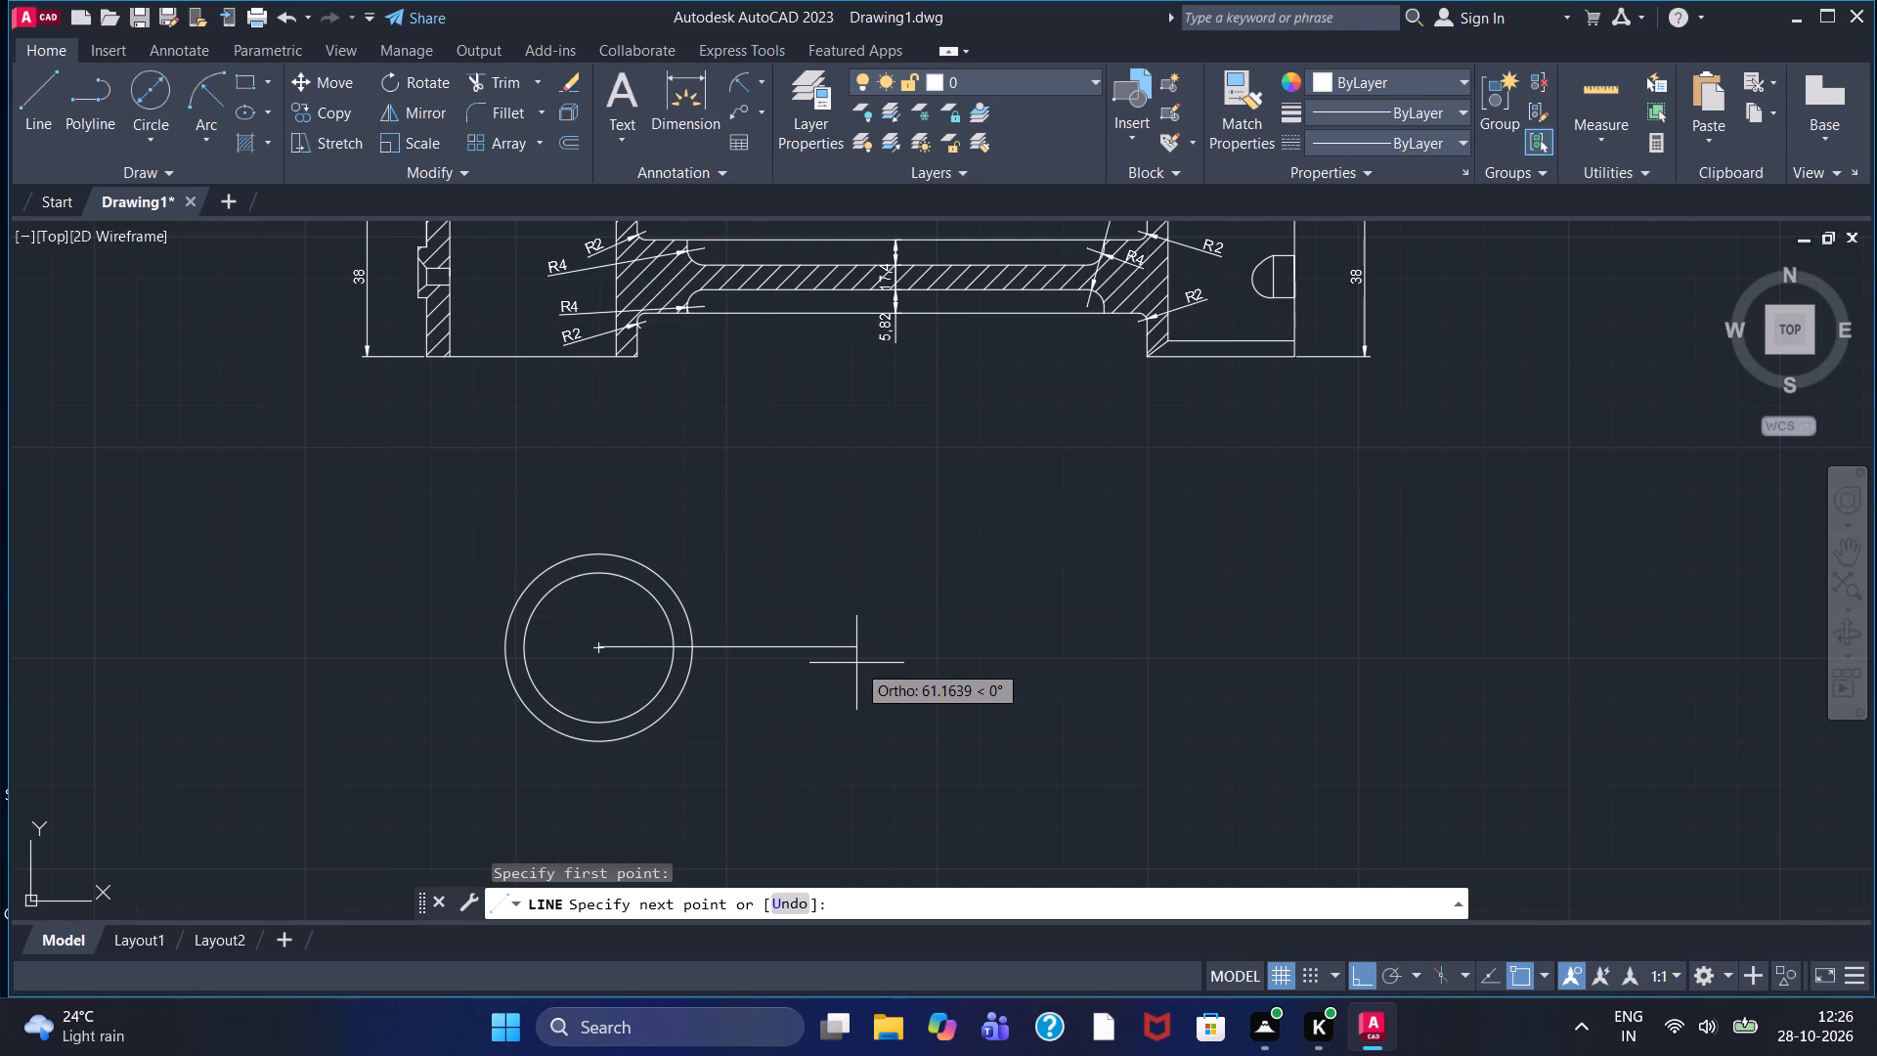
{"action": "key", "text": "1"}
{"action": "key", "text": "7"}
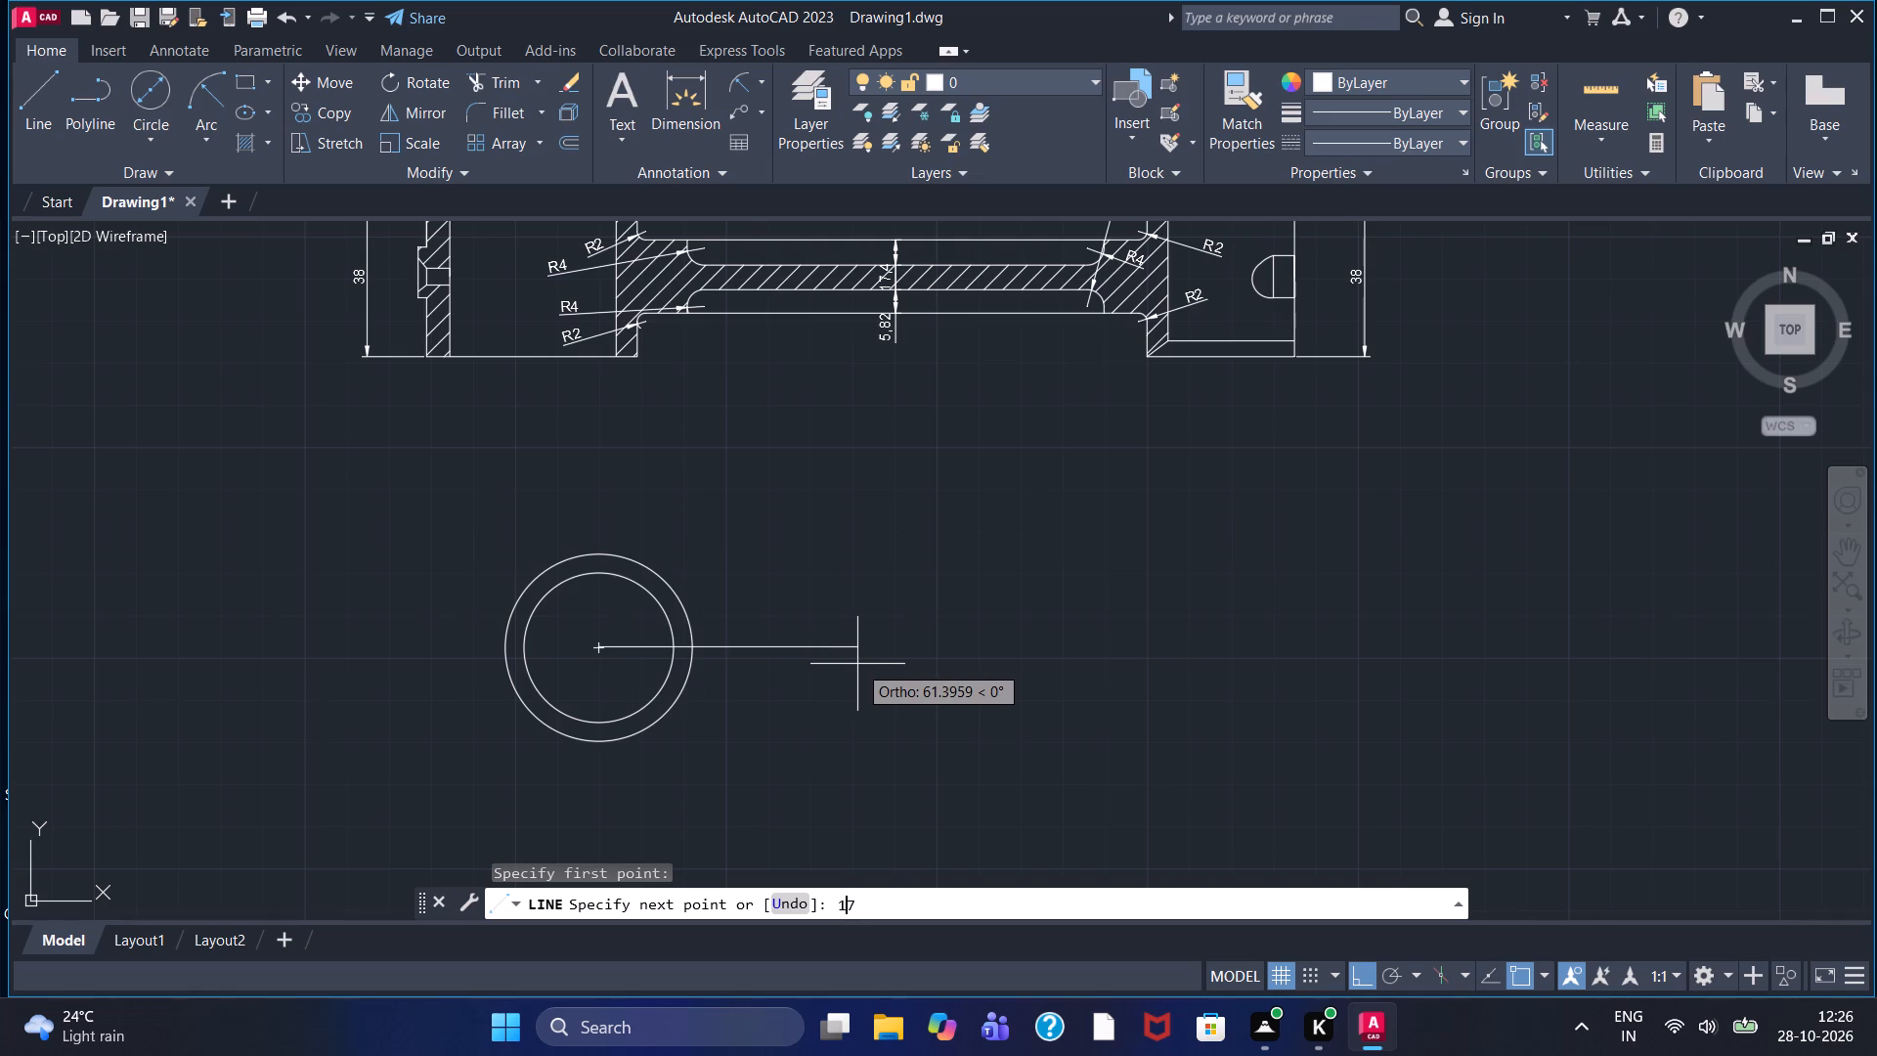
{"action": "key", "text": "1"}
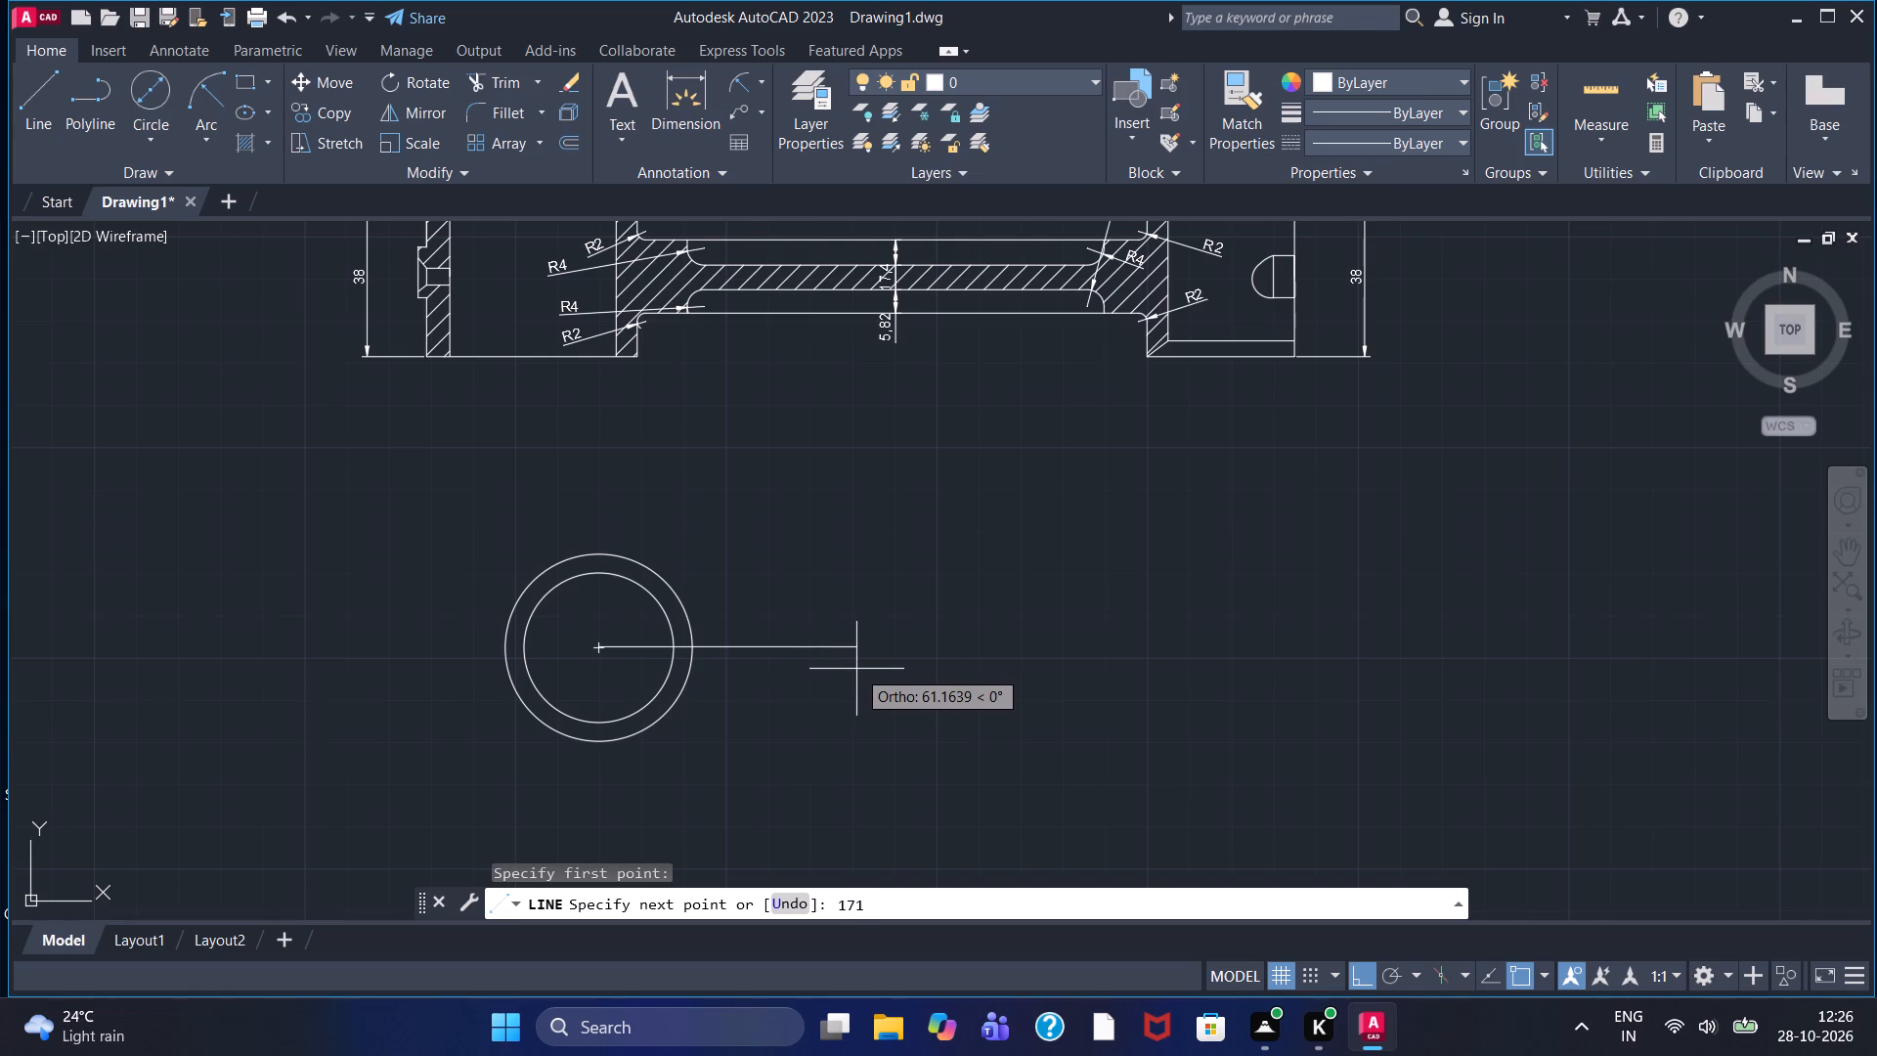
{"action": "type", "text": ".2"}
{"action": "key", "text": "Return"}
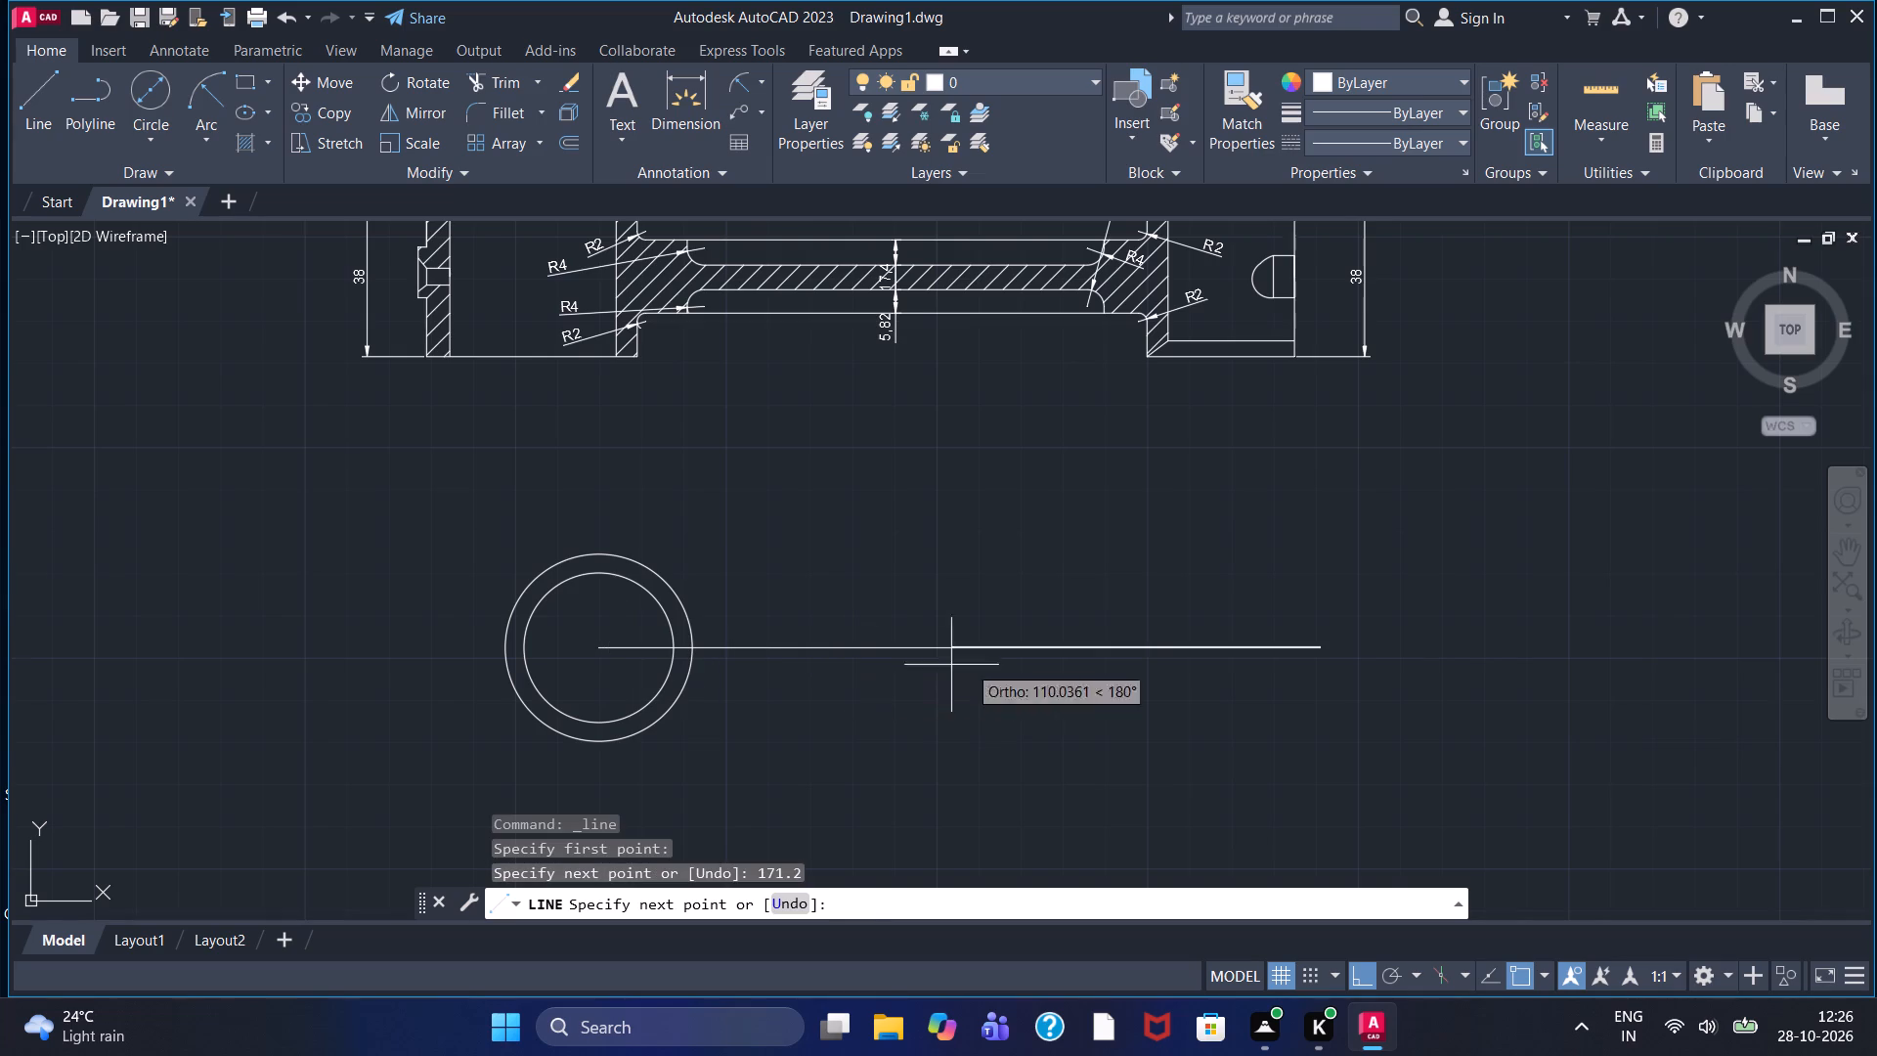
{"action": "right_click", "coordinate": [1272, 586]}
{"action": "left_click", "coordinate": [1325, 599]}
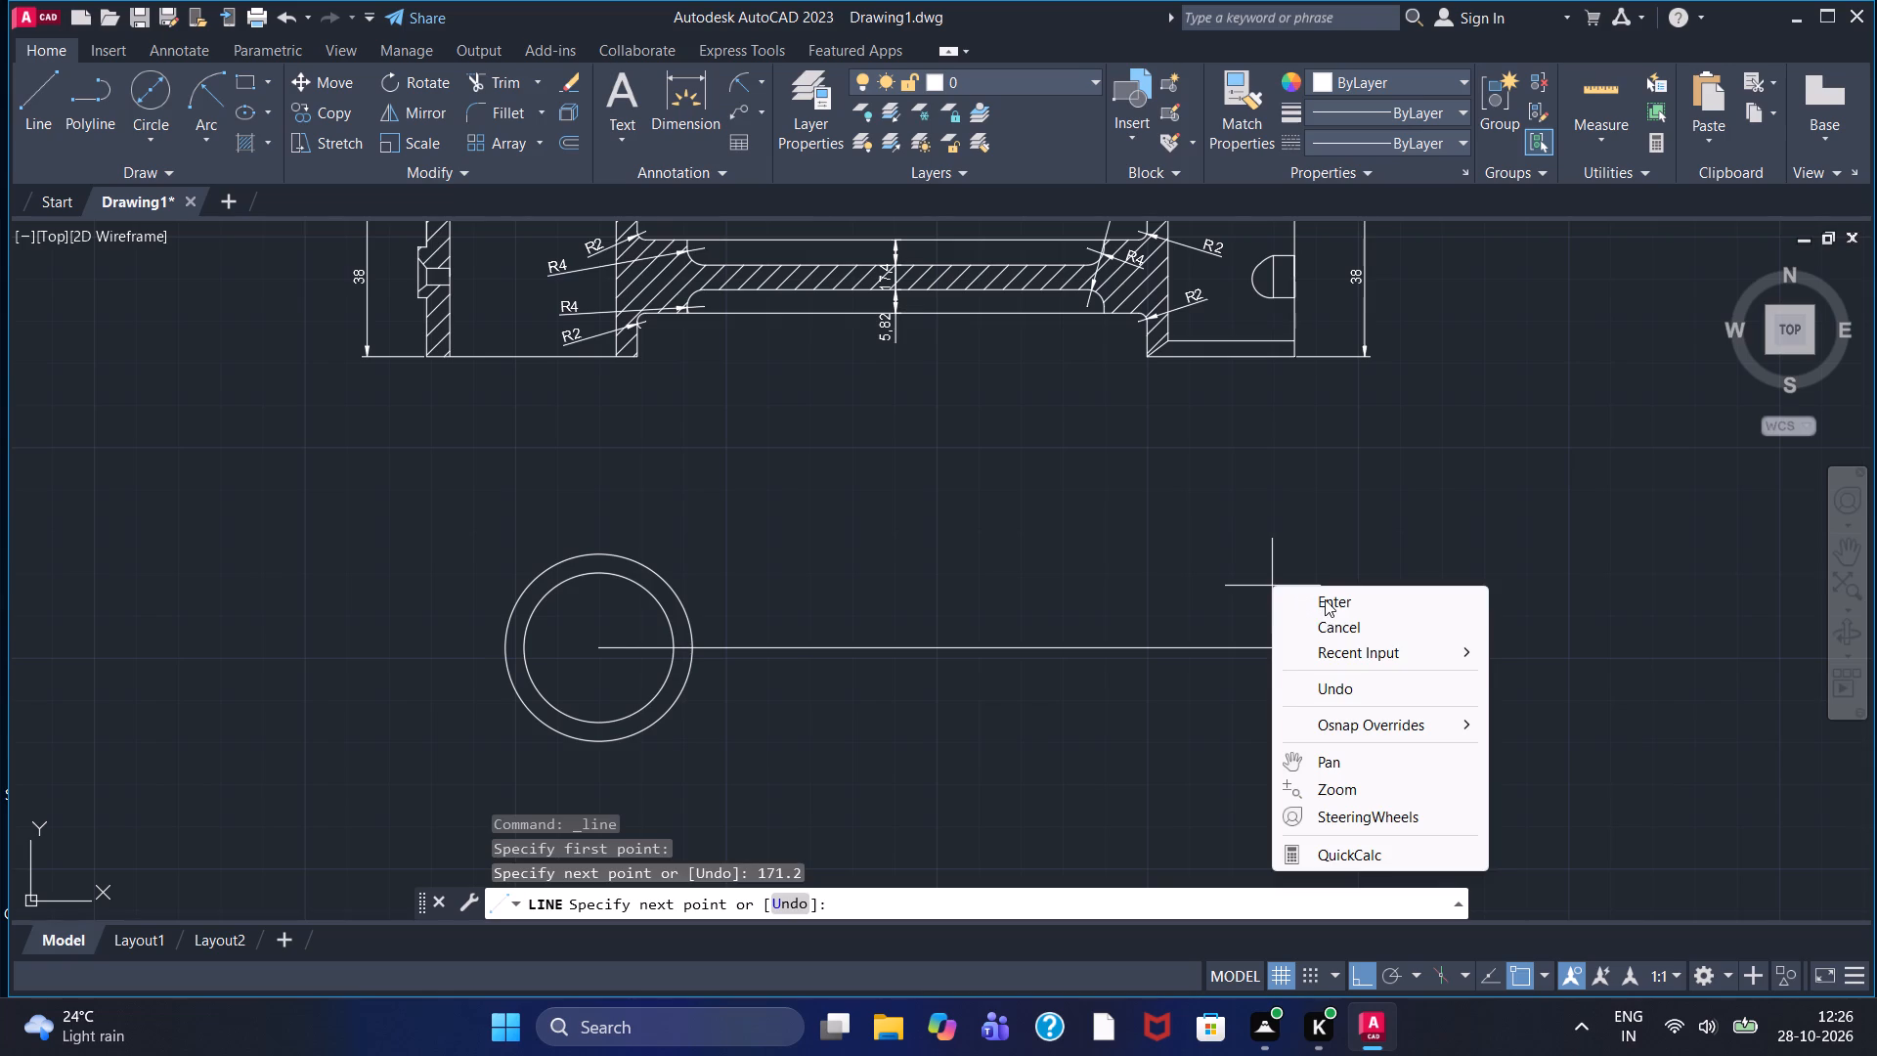
Draw a circle of radius 33 centred on the right end of the 171.2 line.
{"action": "left_click", "coordinate": [142, 137]}
{"action": "left_click", "coordinate": [179, 180]}
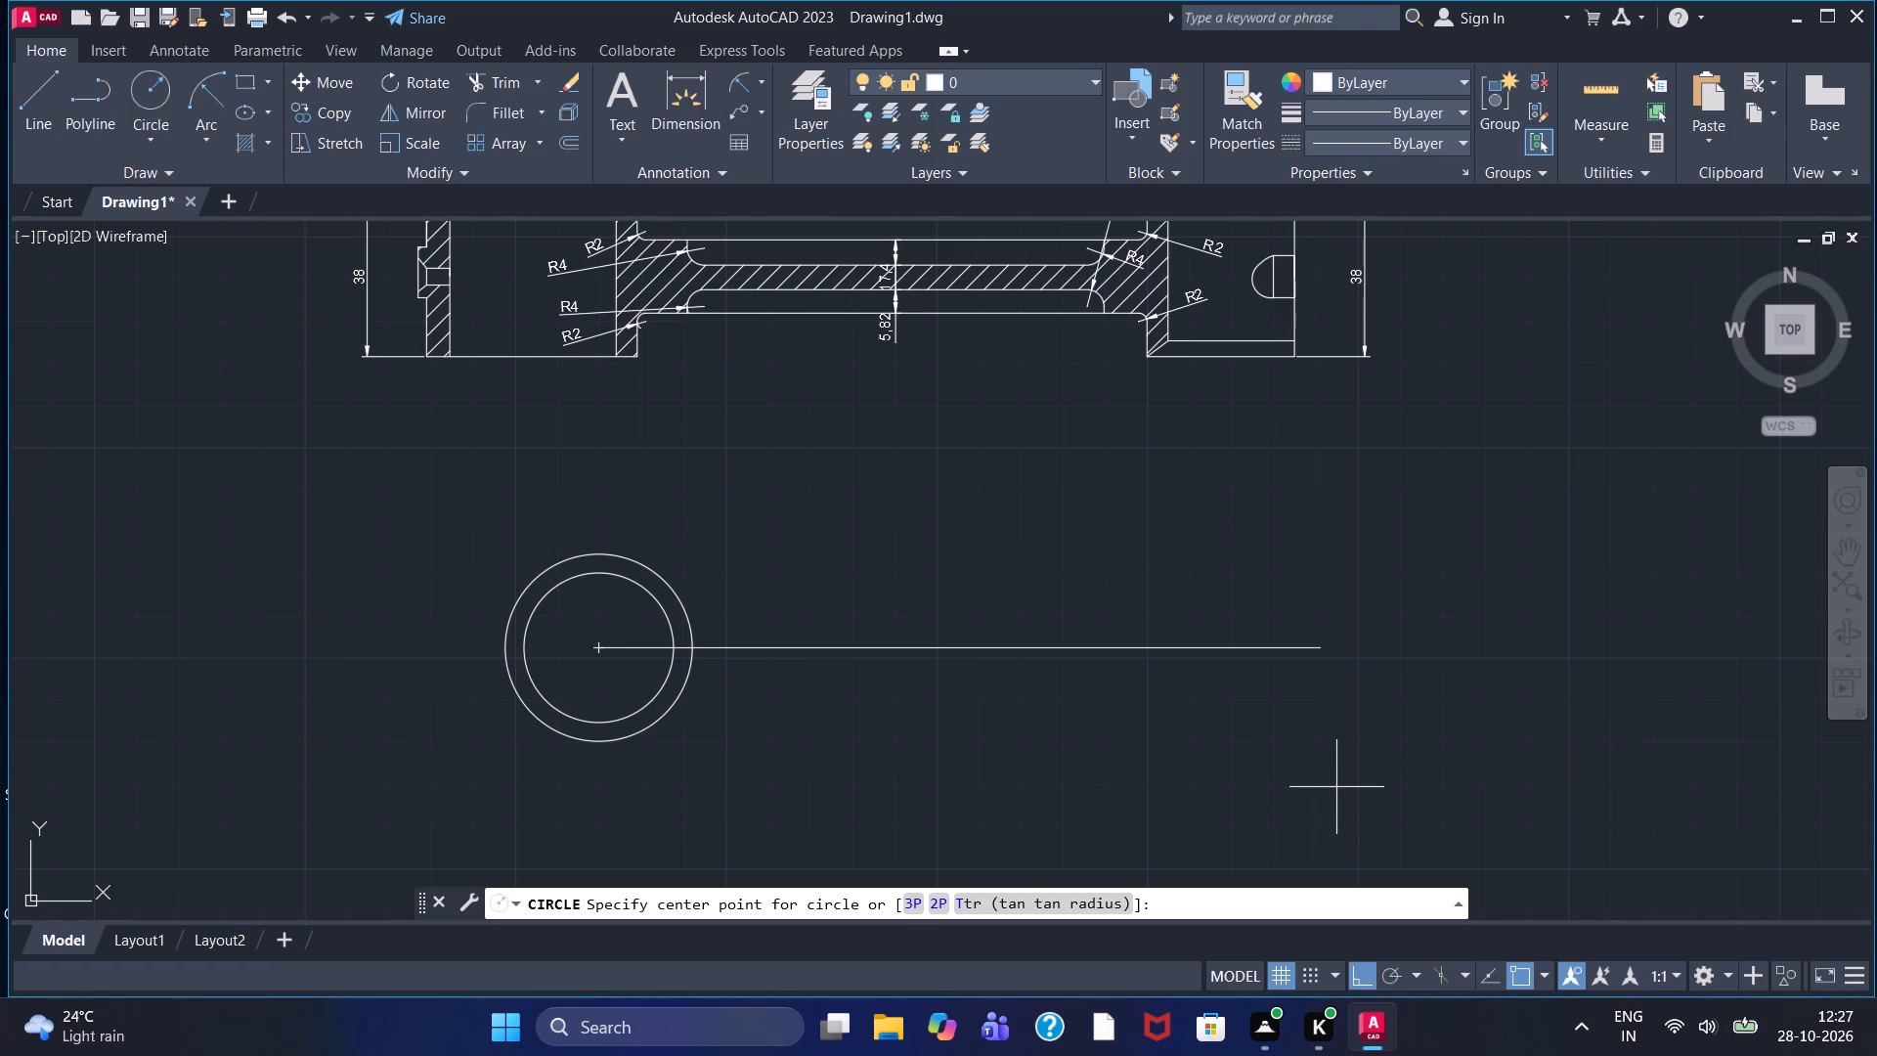
{"action": "left_click", "coordinate": [1313, 643]}
{"action": "type", "text": "33"}
{"action": "key", "text": "Return"}
Draw a concentric circle of radius 36 around the radius 33 circle.
{"action": "right_click", "coordinate": [1289, 642]}
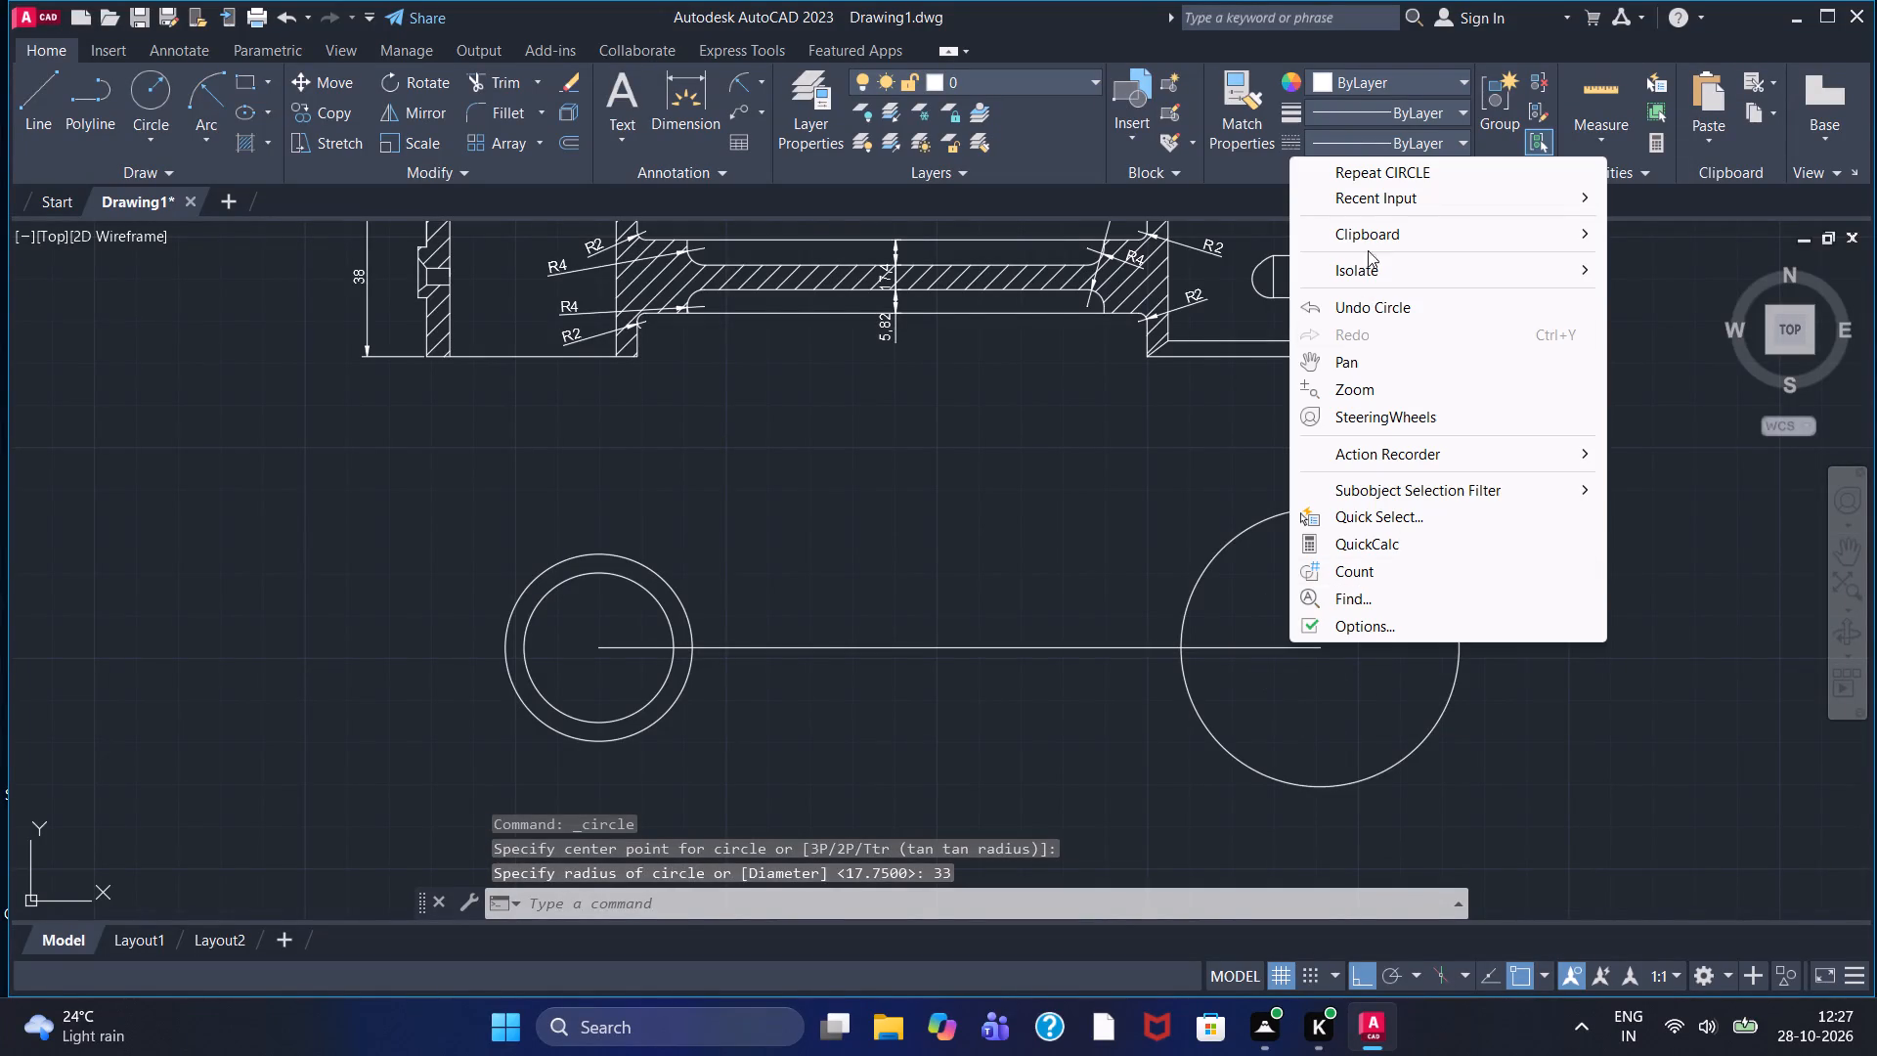
{"action": "left_click", "coordinate": [1370, 169]}
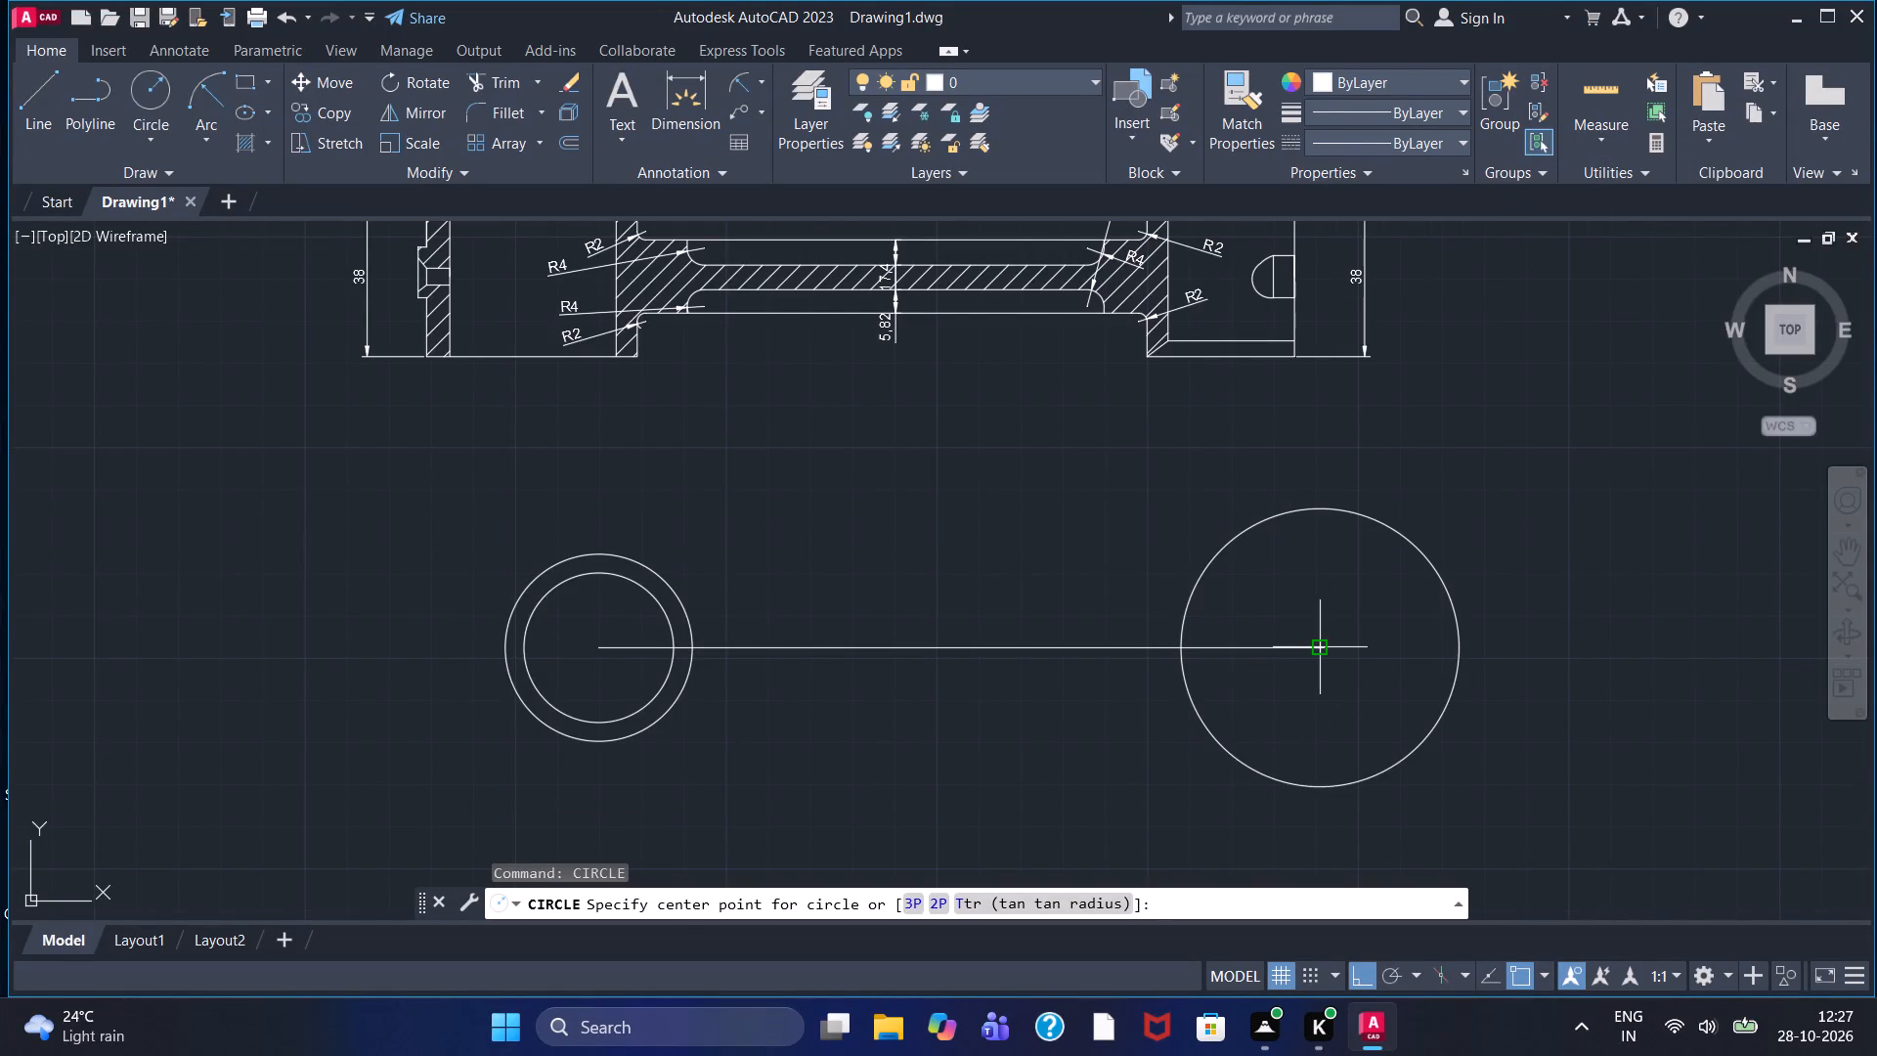
{"action": "left_click", "coordinate": [1323, 652]}
{"action": "type", "text": "36"}
{"action": "key", "text": "Return"}
Draw a third concentric circle of radius 38 at the right end of the centre line.
{"action": "right_click", "coordinate": [1309, 656]}
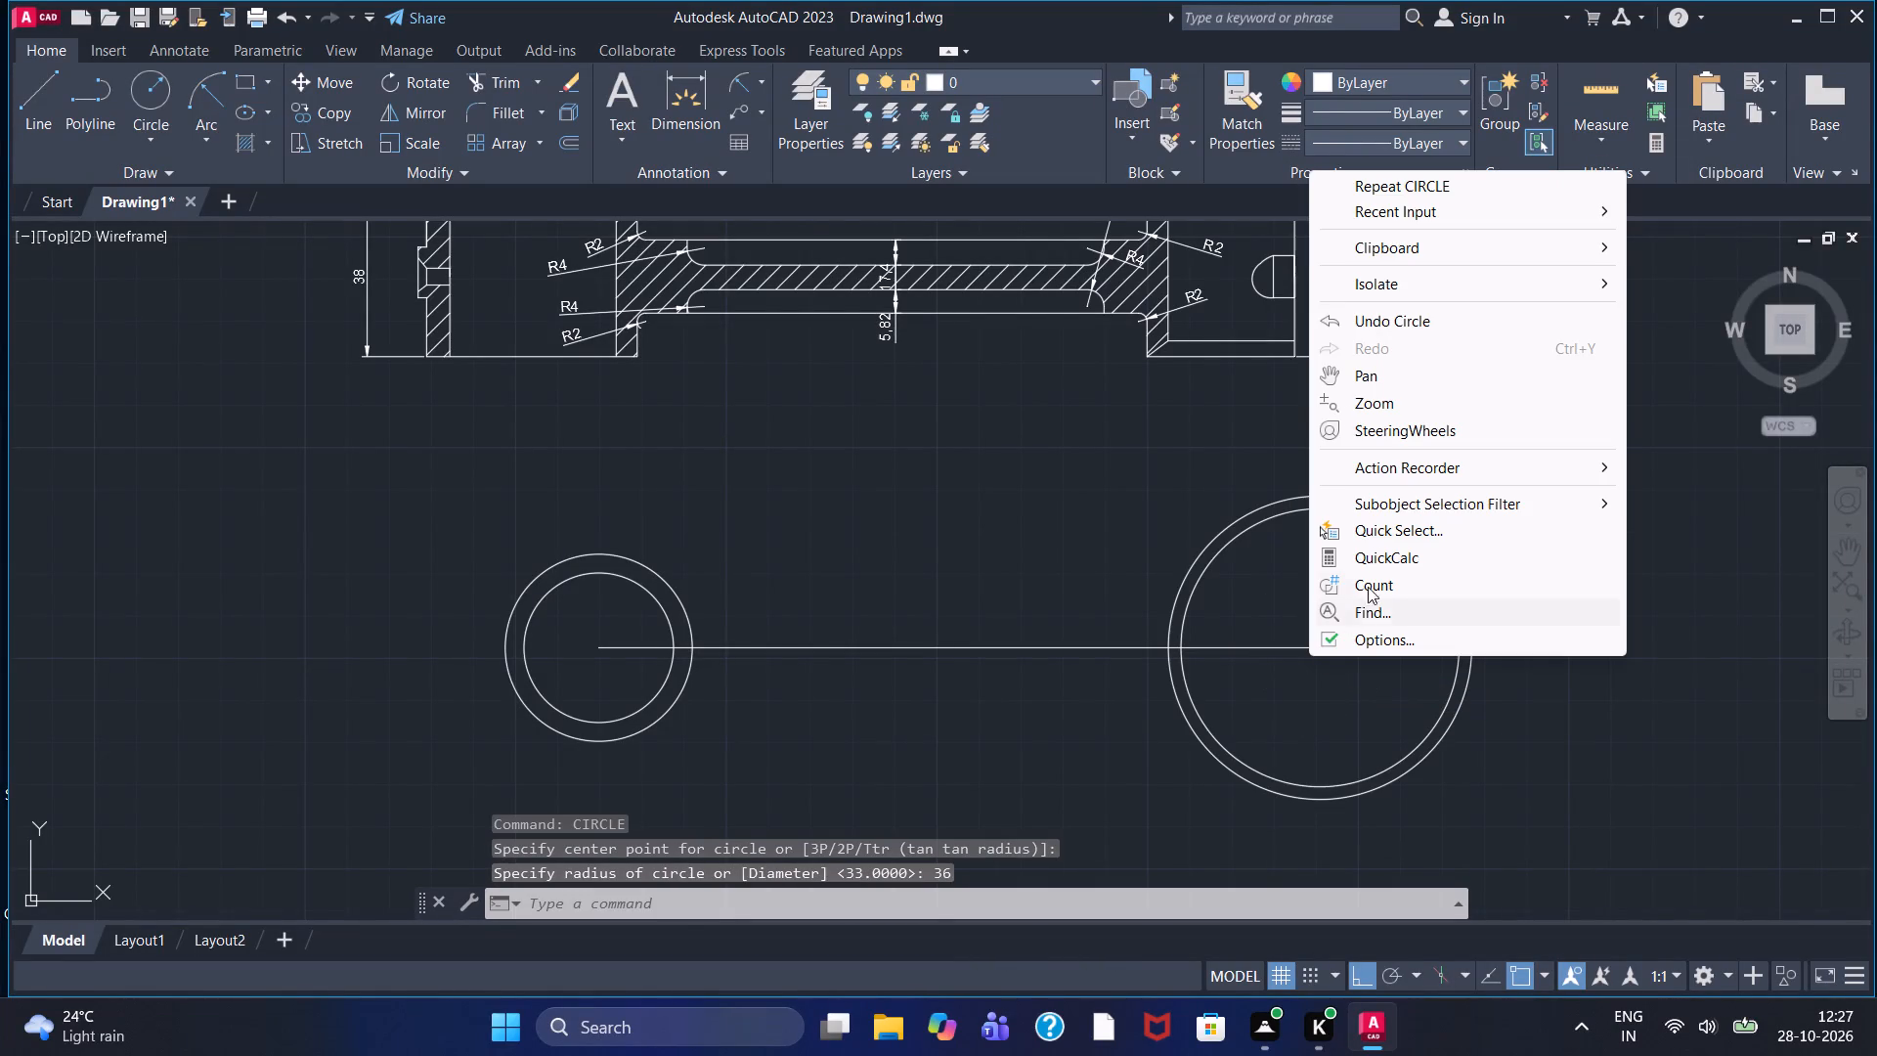
{"action": "left_click", "coordinate": [1379, 187]}
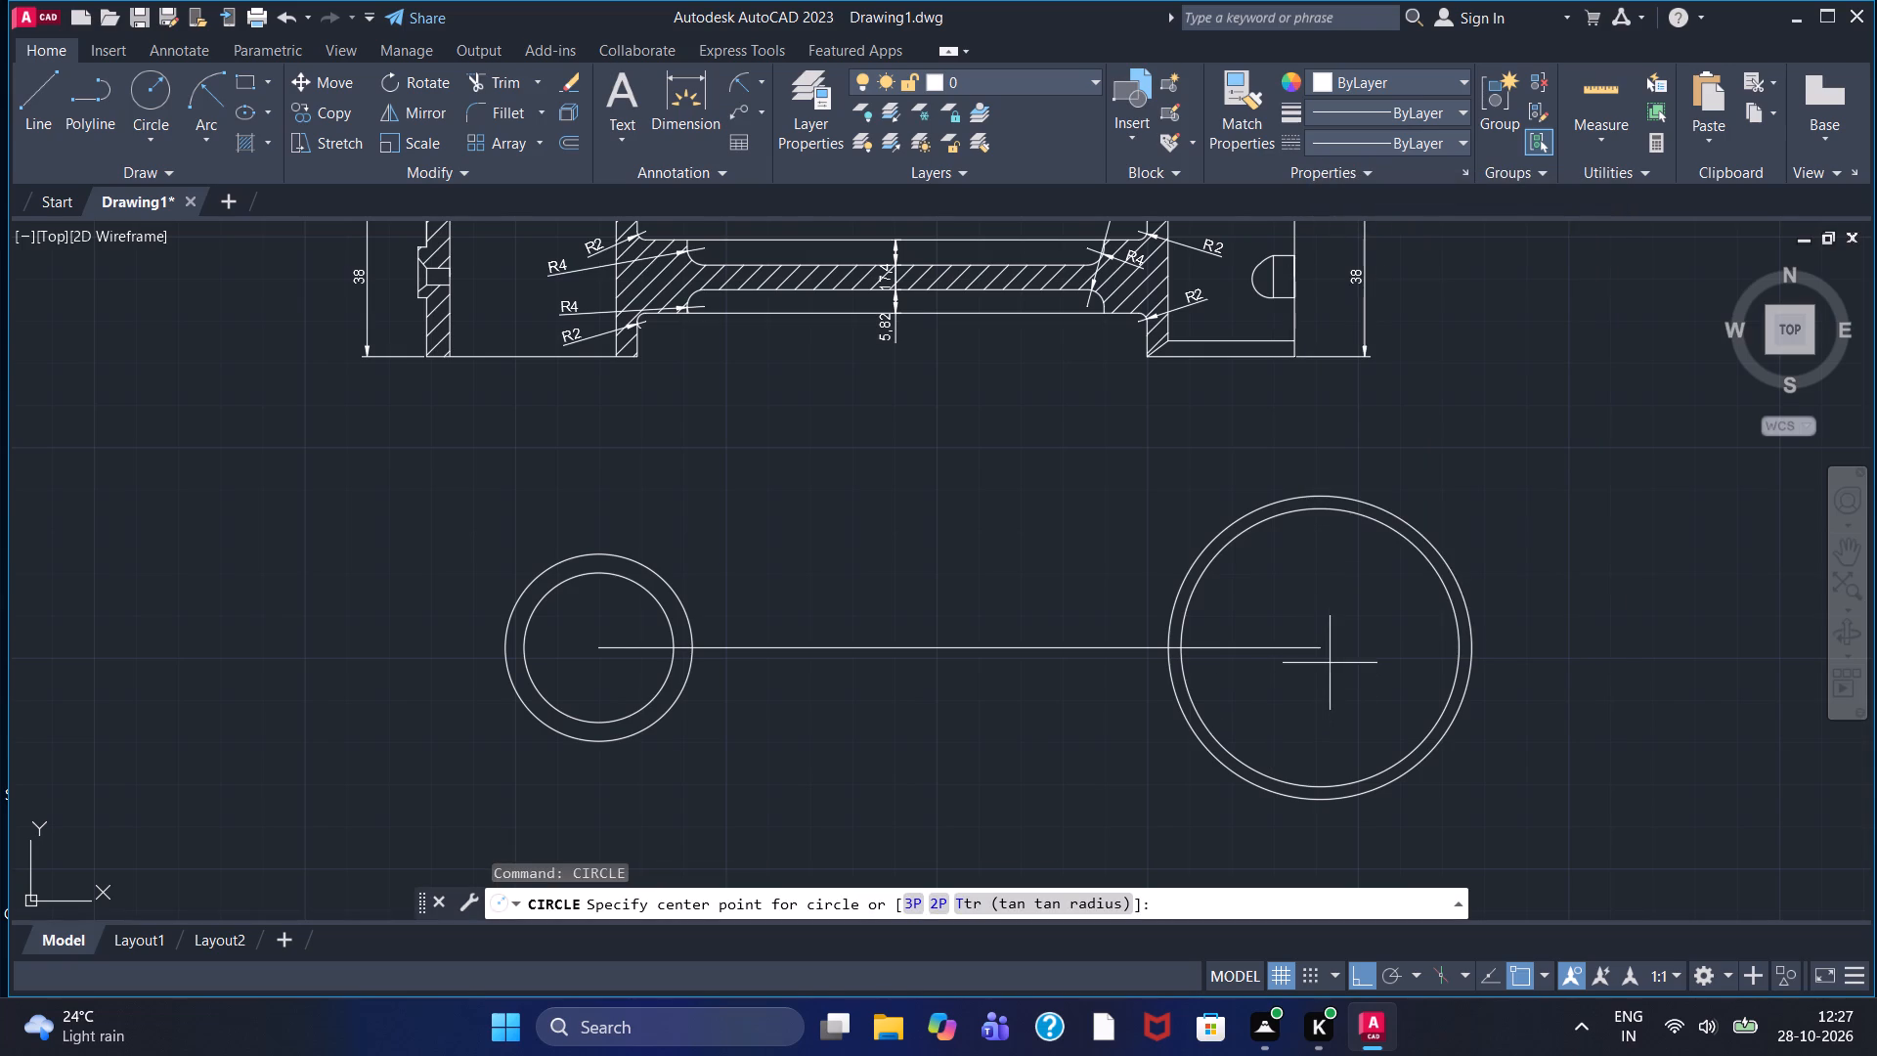
{"action": "left_click", "coordinate": [1322, 651]}
{"action": "key", "text": "3"}
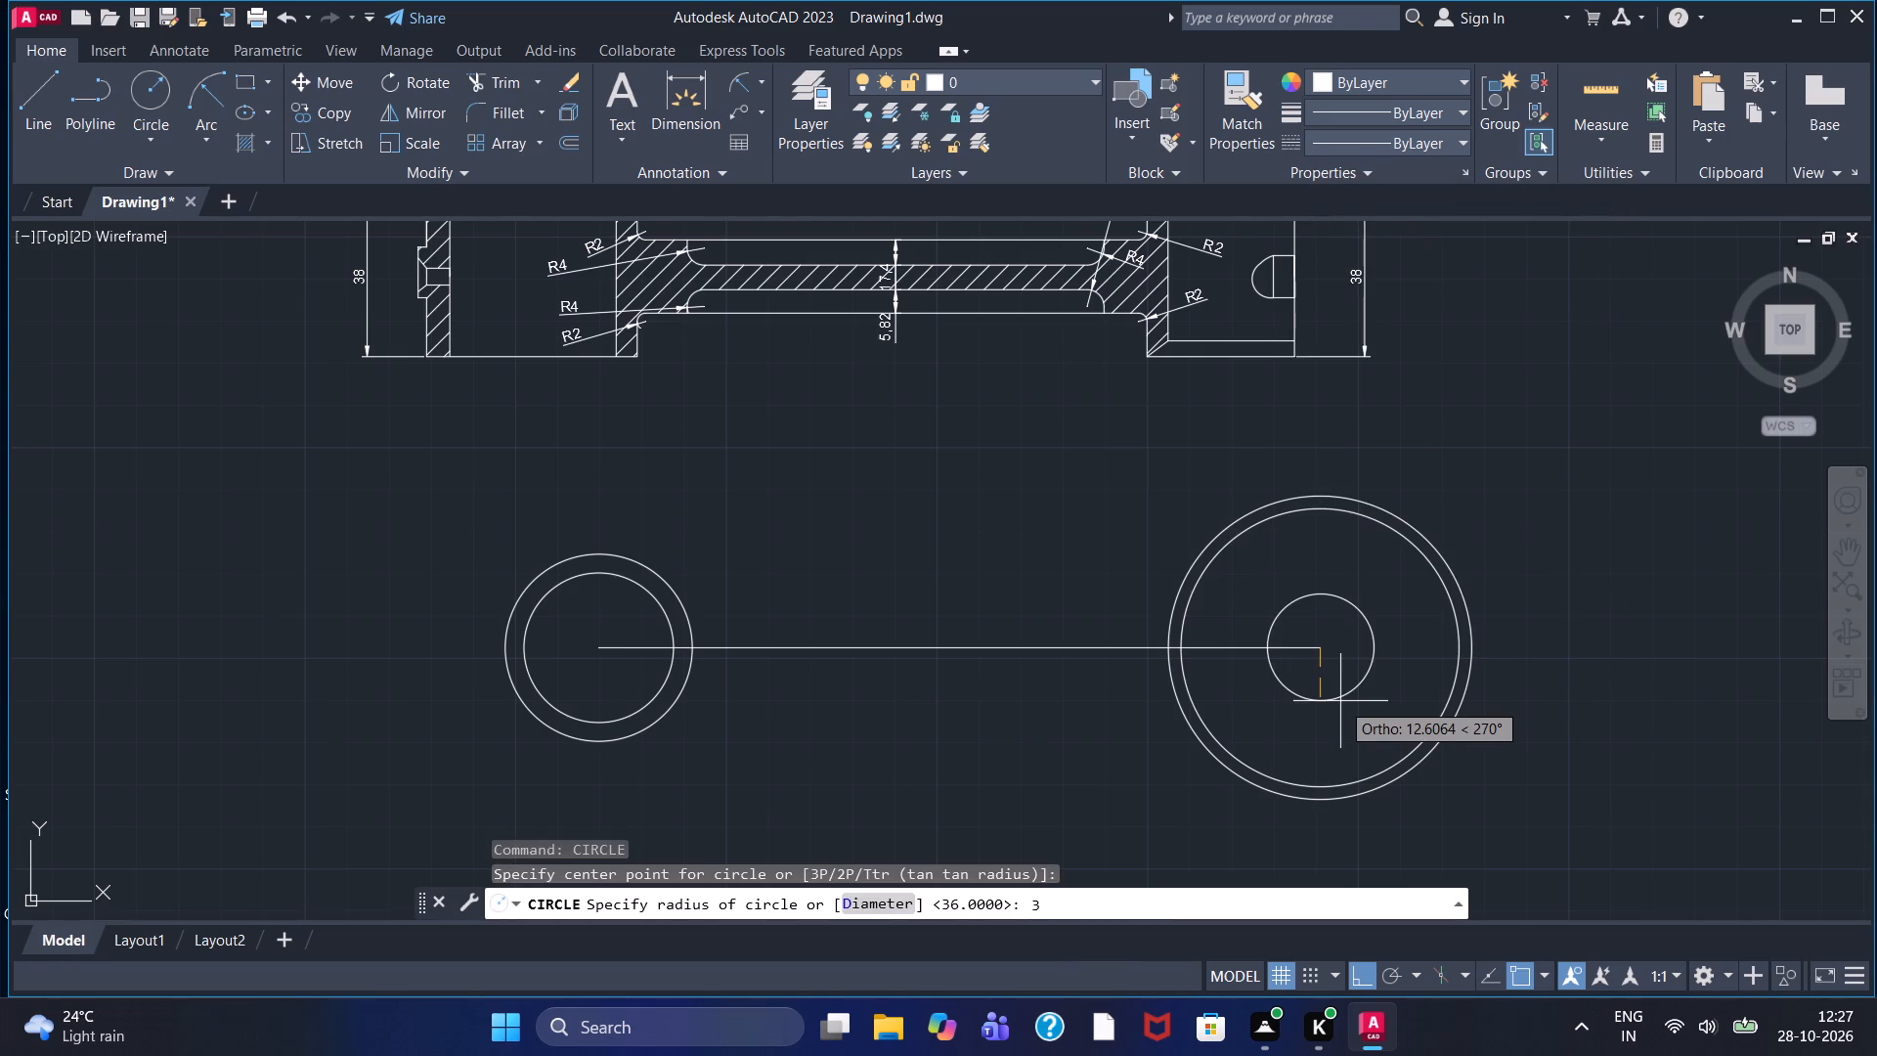
{"action": "key", "text": "8"}
{"action": "key", "text": "Return"}
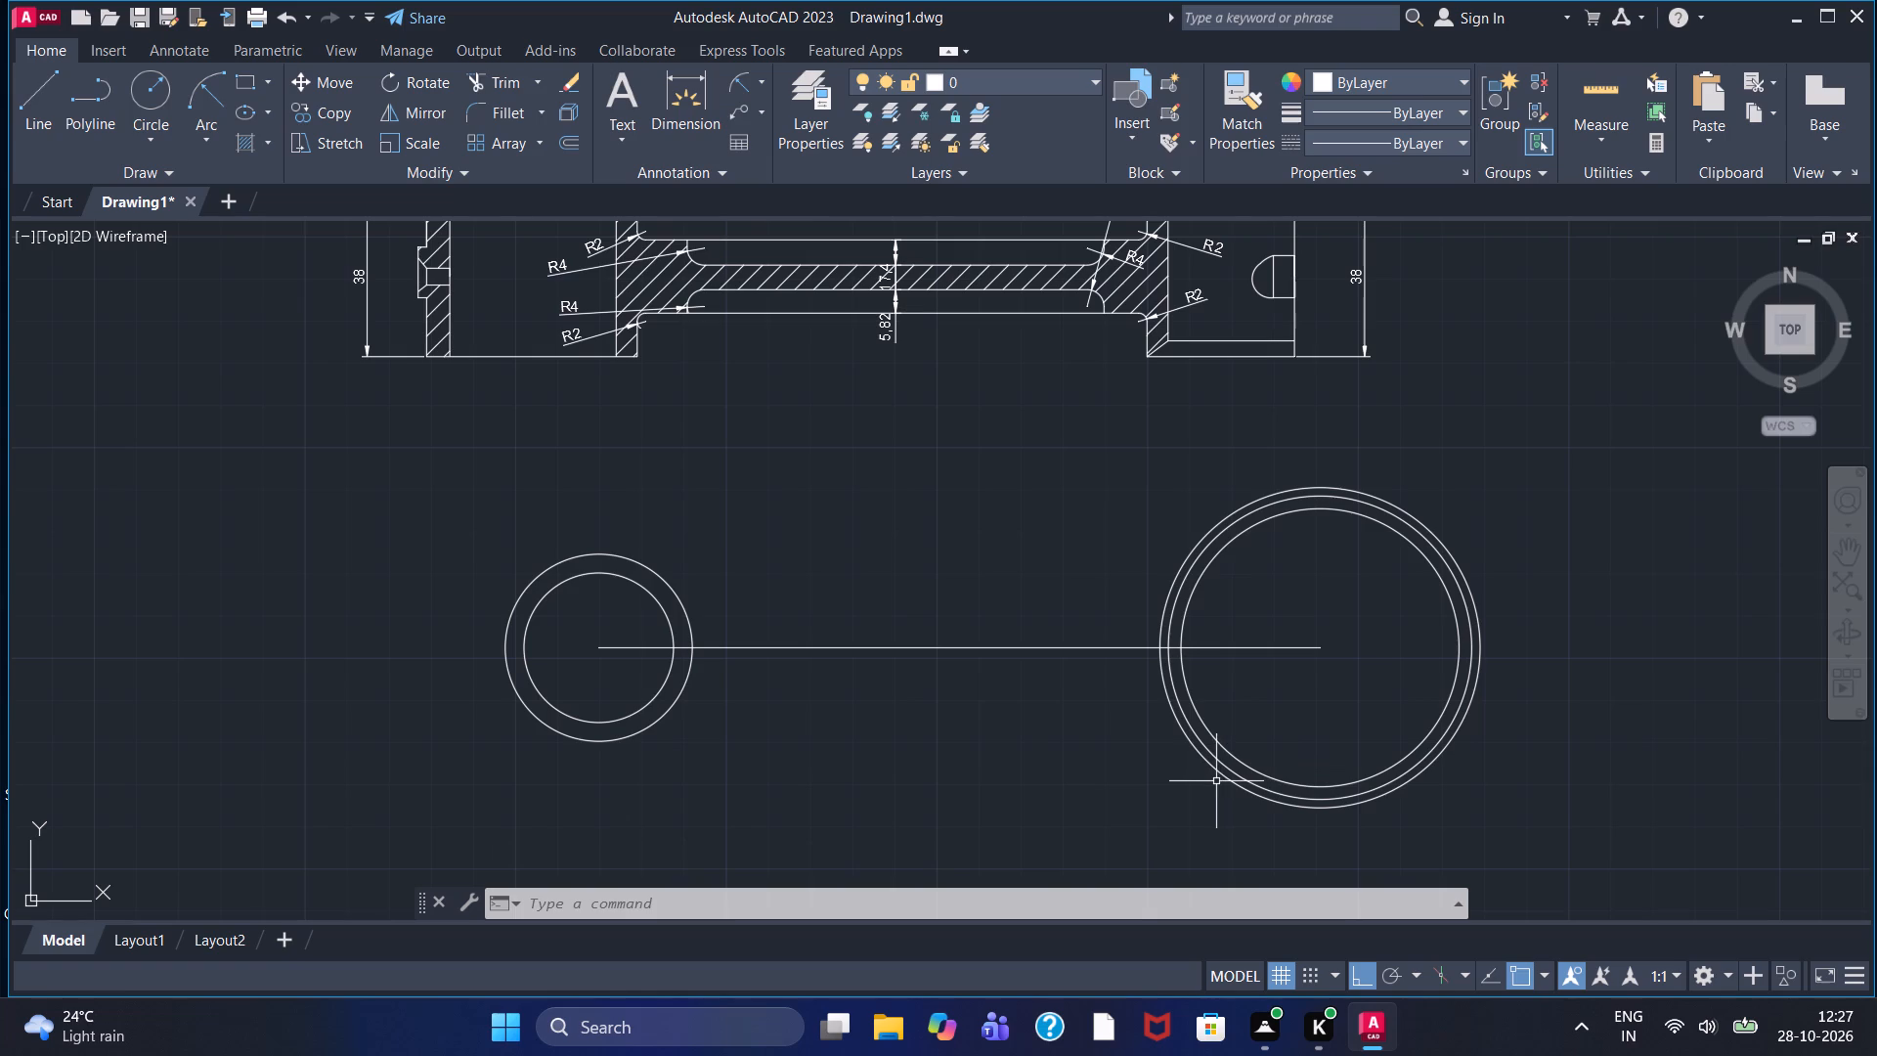
Draw a vertical line 12.7 long upward from the midpoint of the horizontal centre line.
{"action": "left_click", "coordinate": [24, 147]}
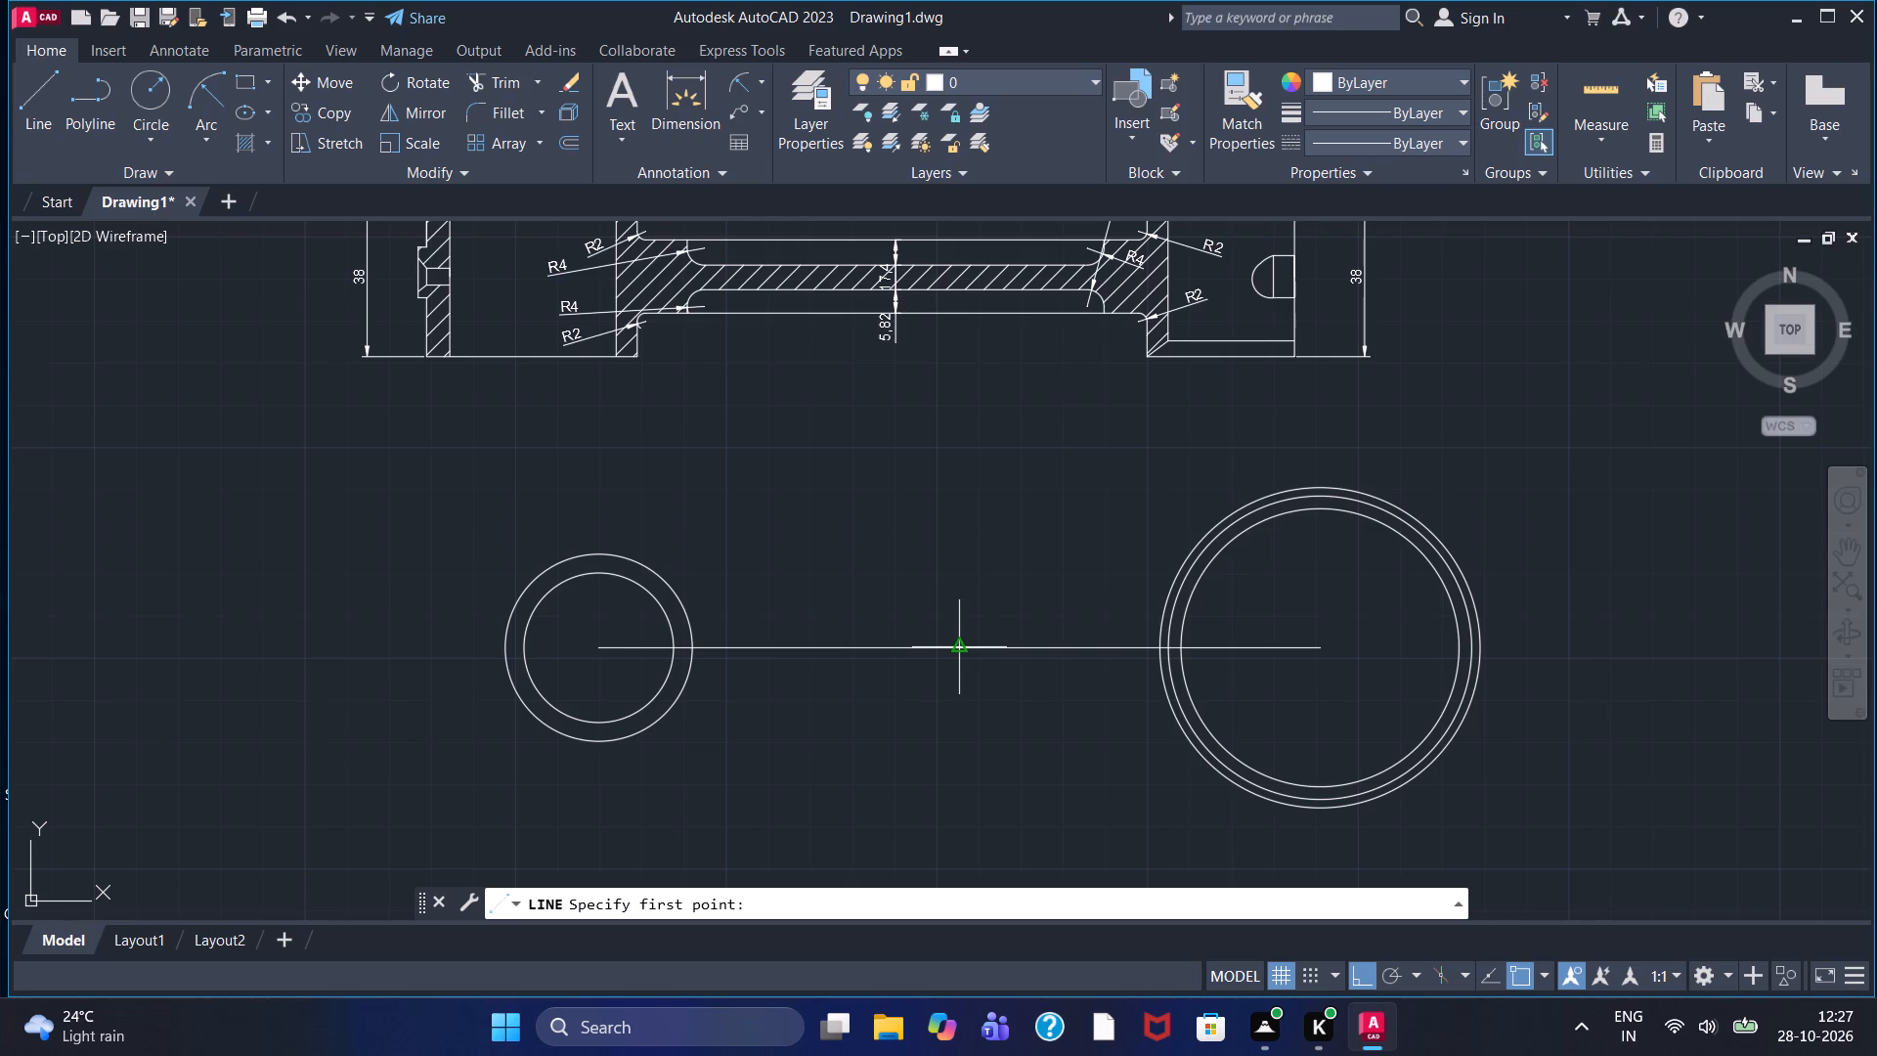
{"action": "left_click", "coordinate": [963, 648]}
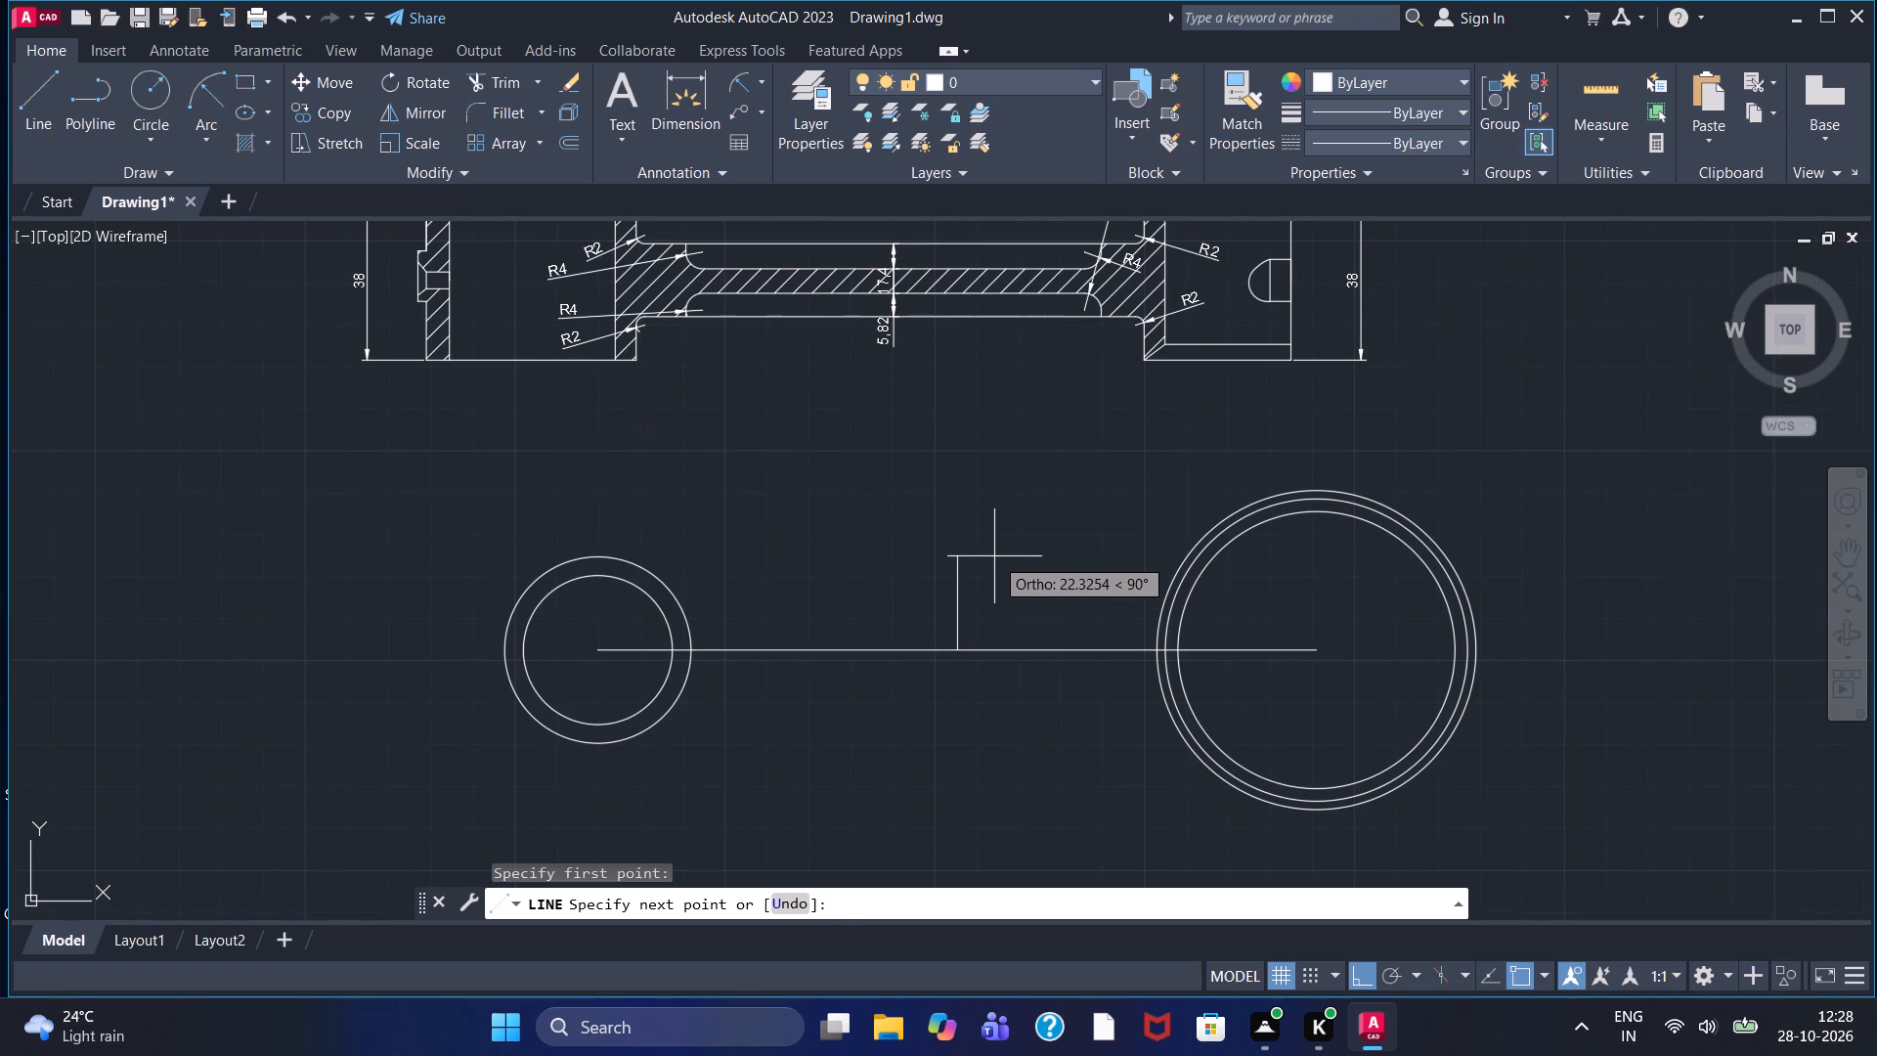
{"action": "key", "text": "1"}
{"action": "type", "text": "2."}
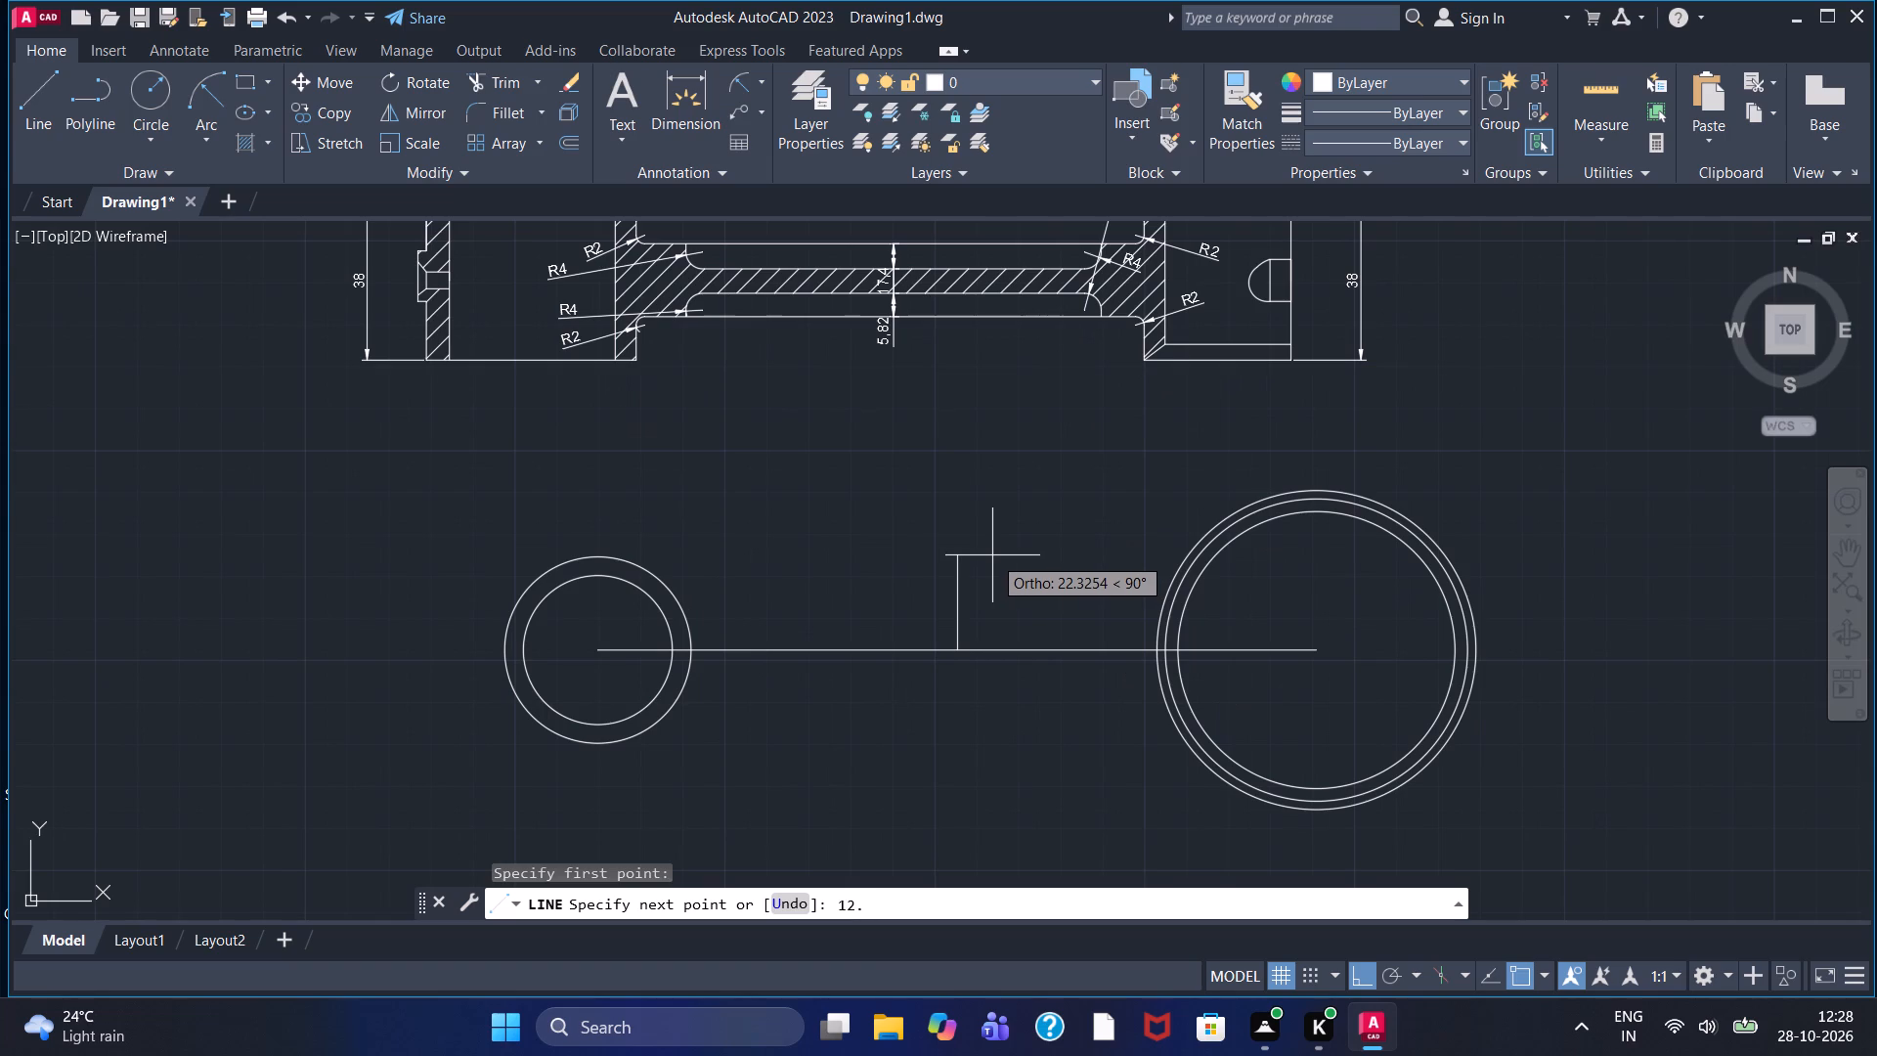
{"action": "key", "text": "7"}
{"action": "key", "text": "Return"}
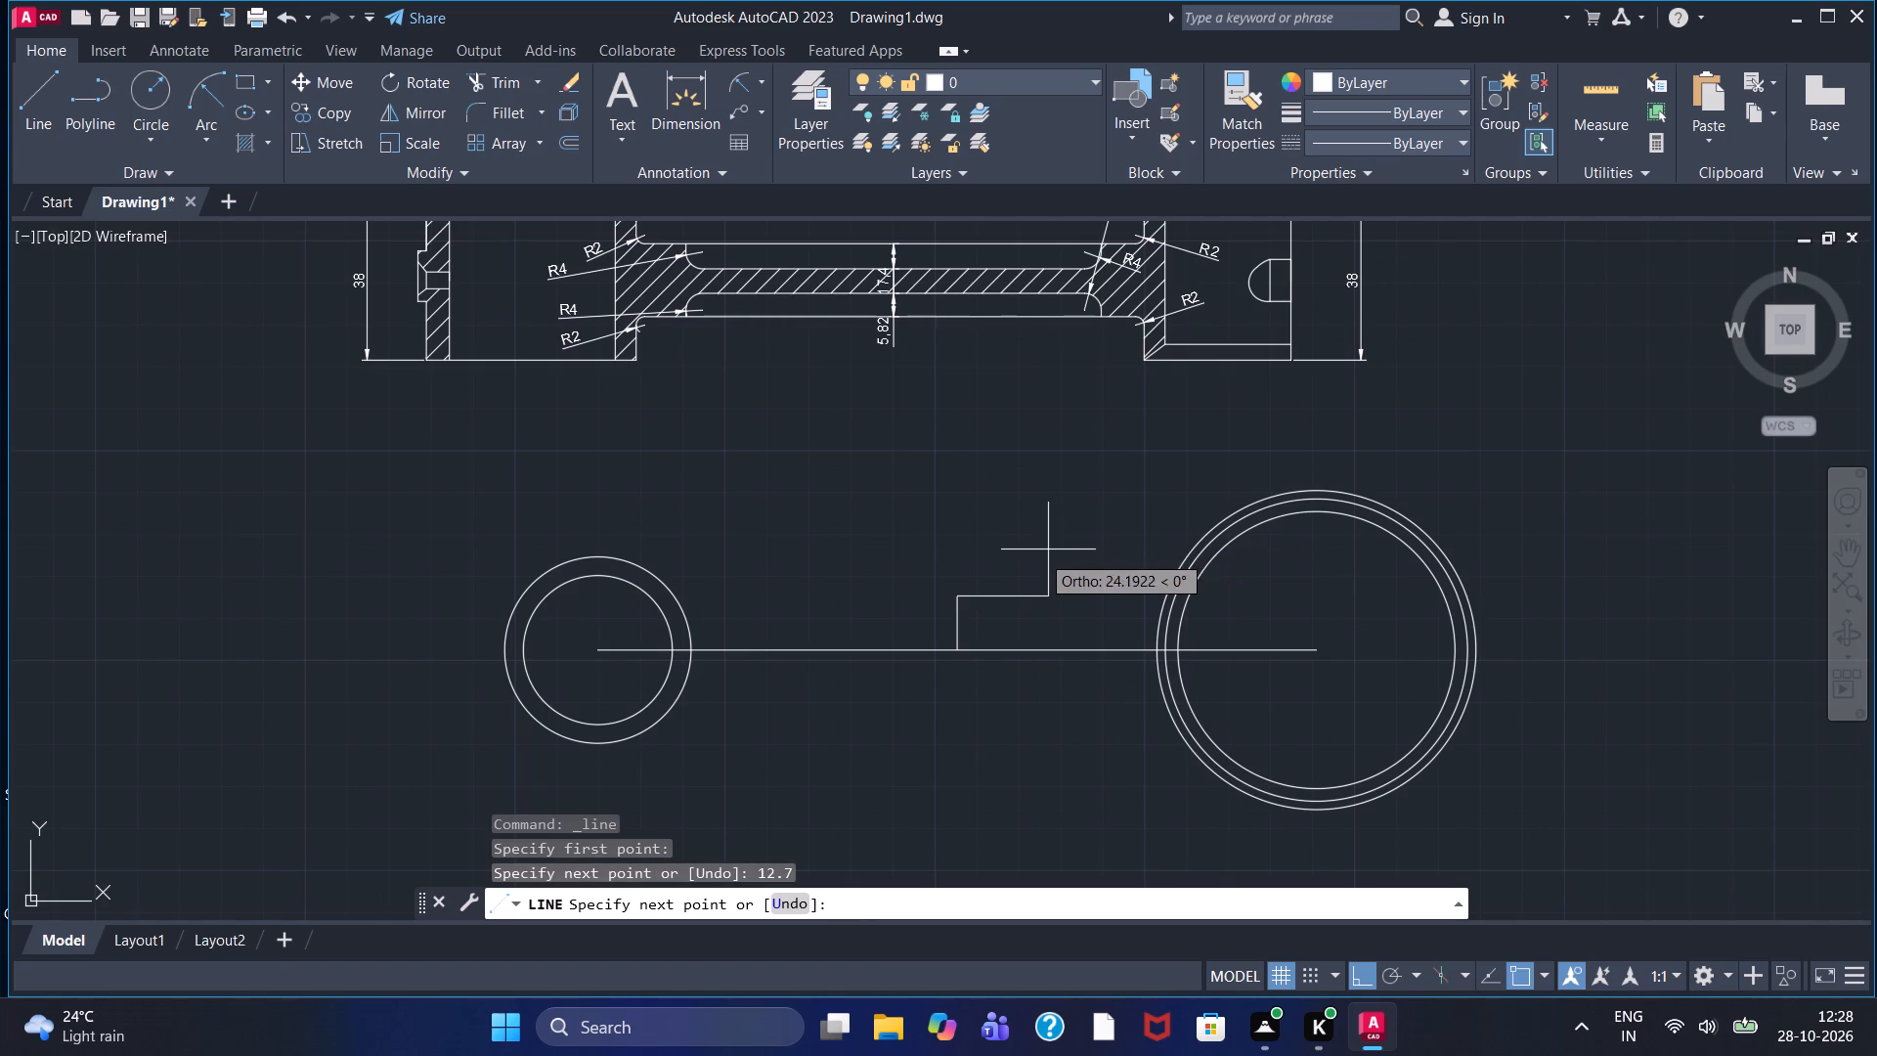
{"action": "right_click", "coordinate": [976, 526]}
{"action": "left_click", "coordinate": [1020, 539]}
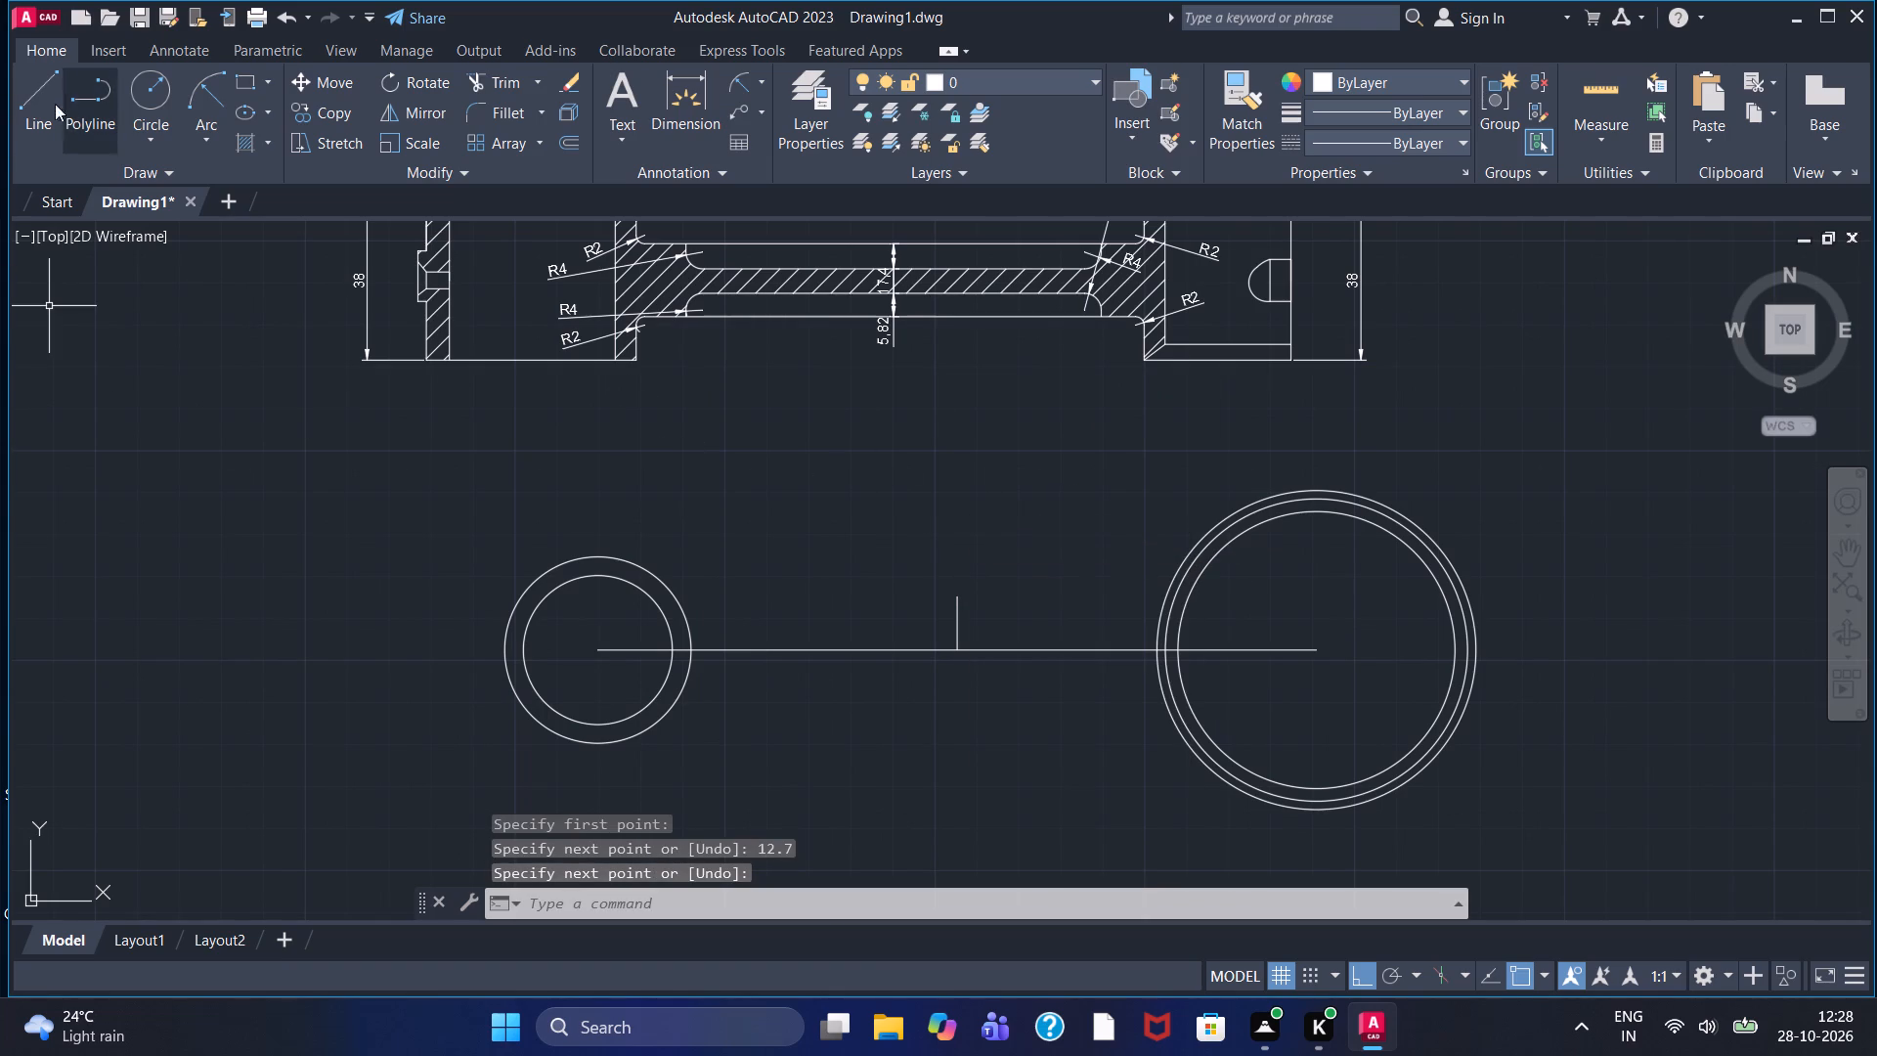
Draw a line 12.7 down from the centre line's midpoint, continuing horizontally about 84 to the right into the large circles.
{"action": "left_click", "coordinate": [48, 108]}
{"action": "left_click", "coordinate": [962, 649]}
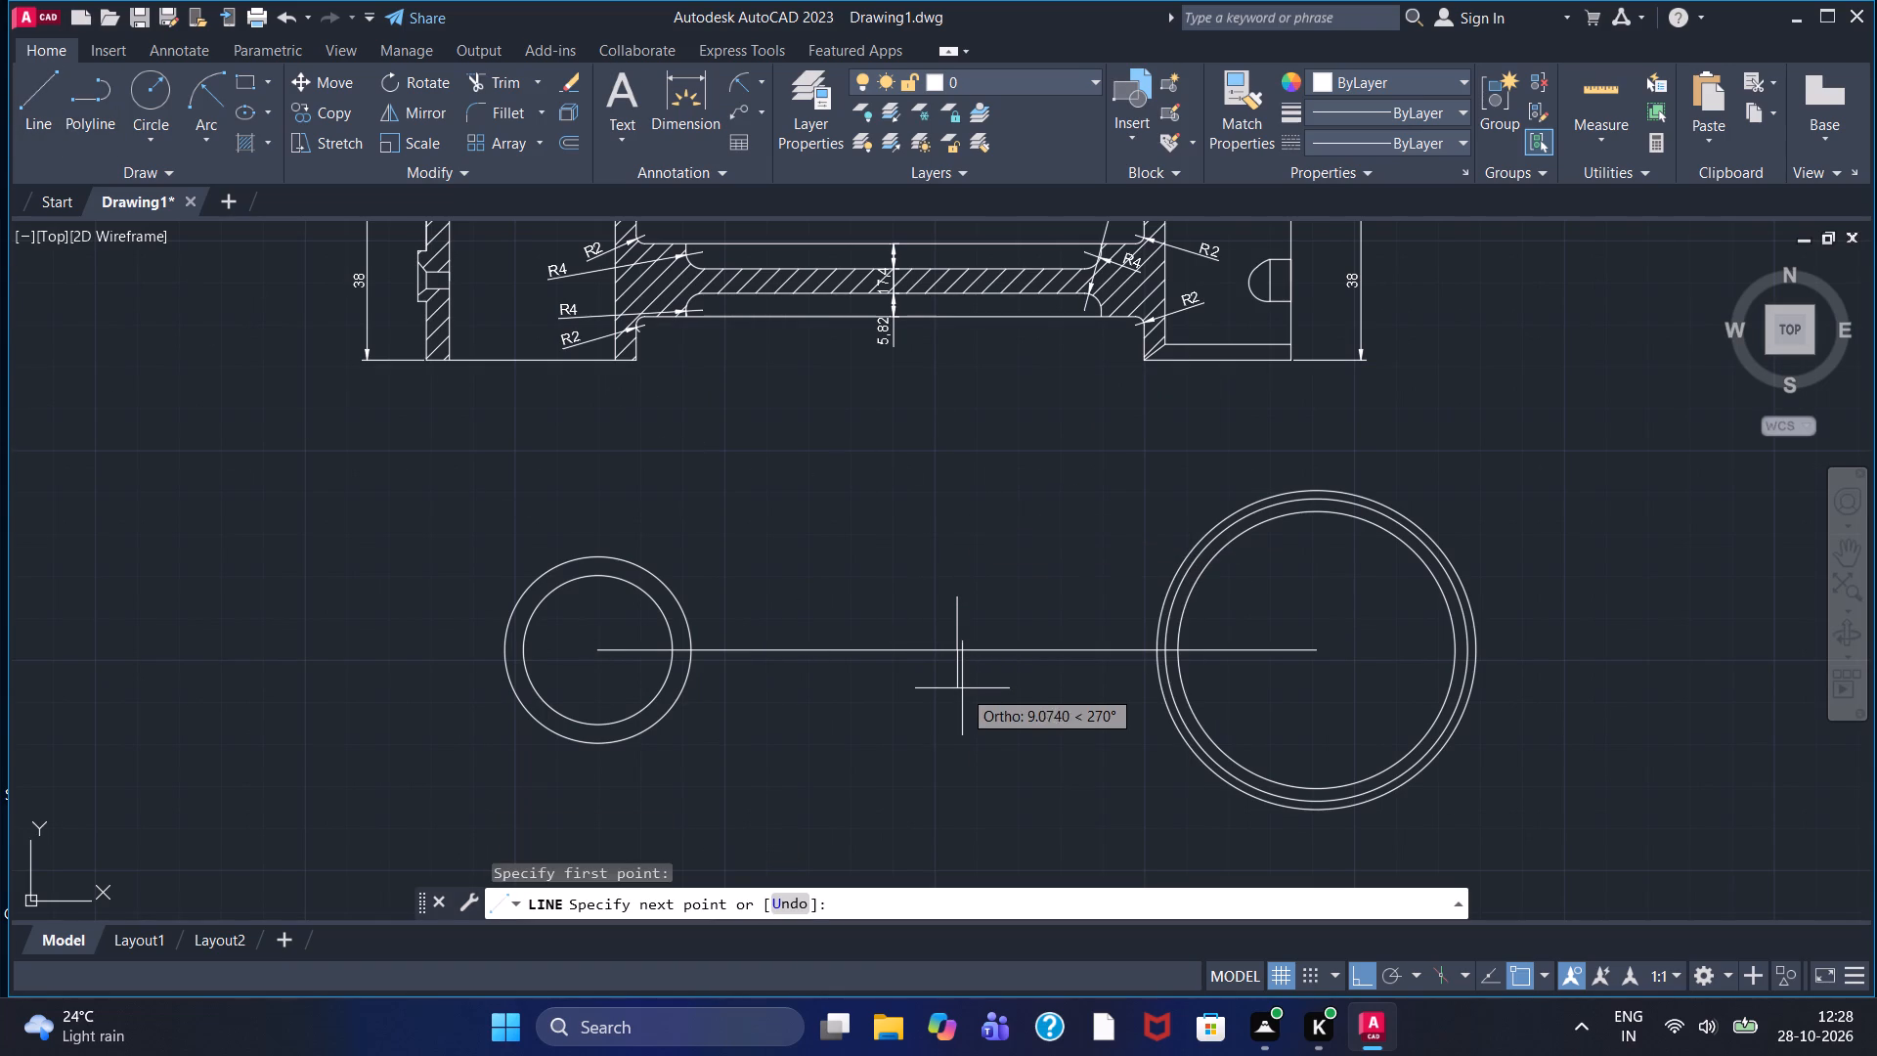
{"action": "type", "text": "12."}
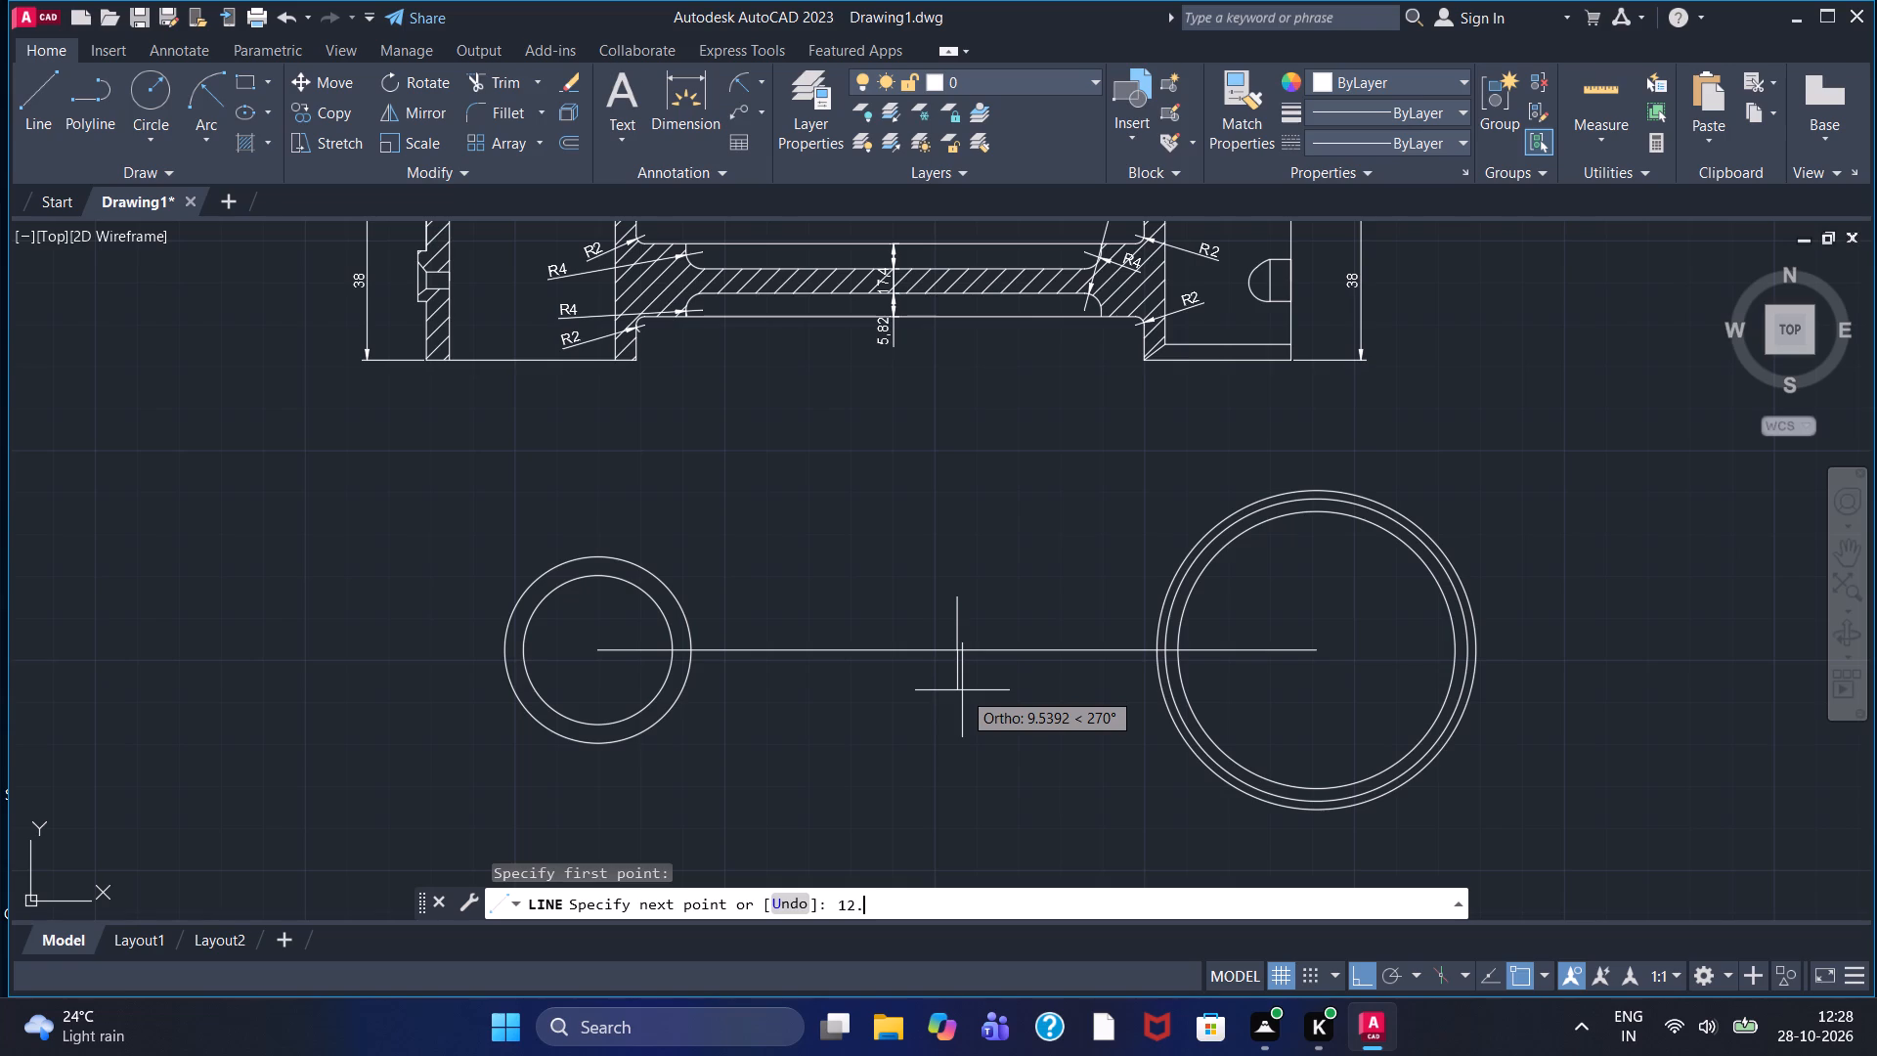
{"action": "key", "text": "7"}
{"action": "key", "text": "Return"}
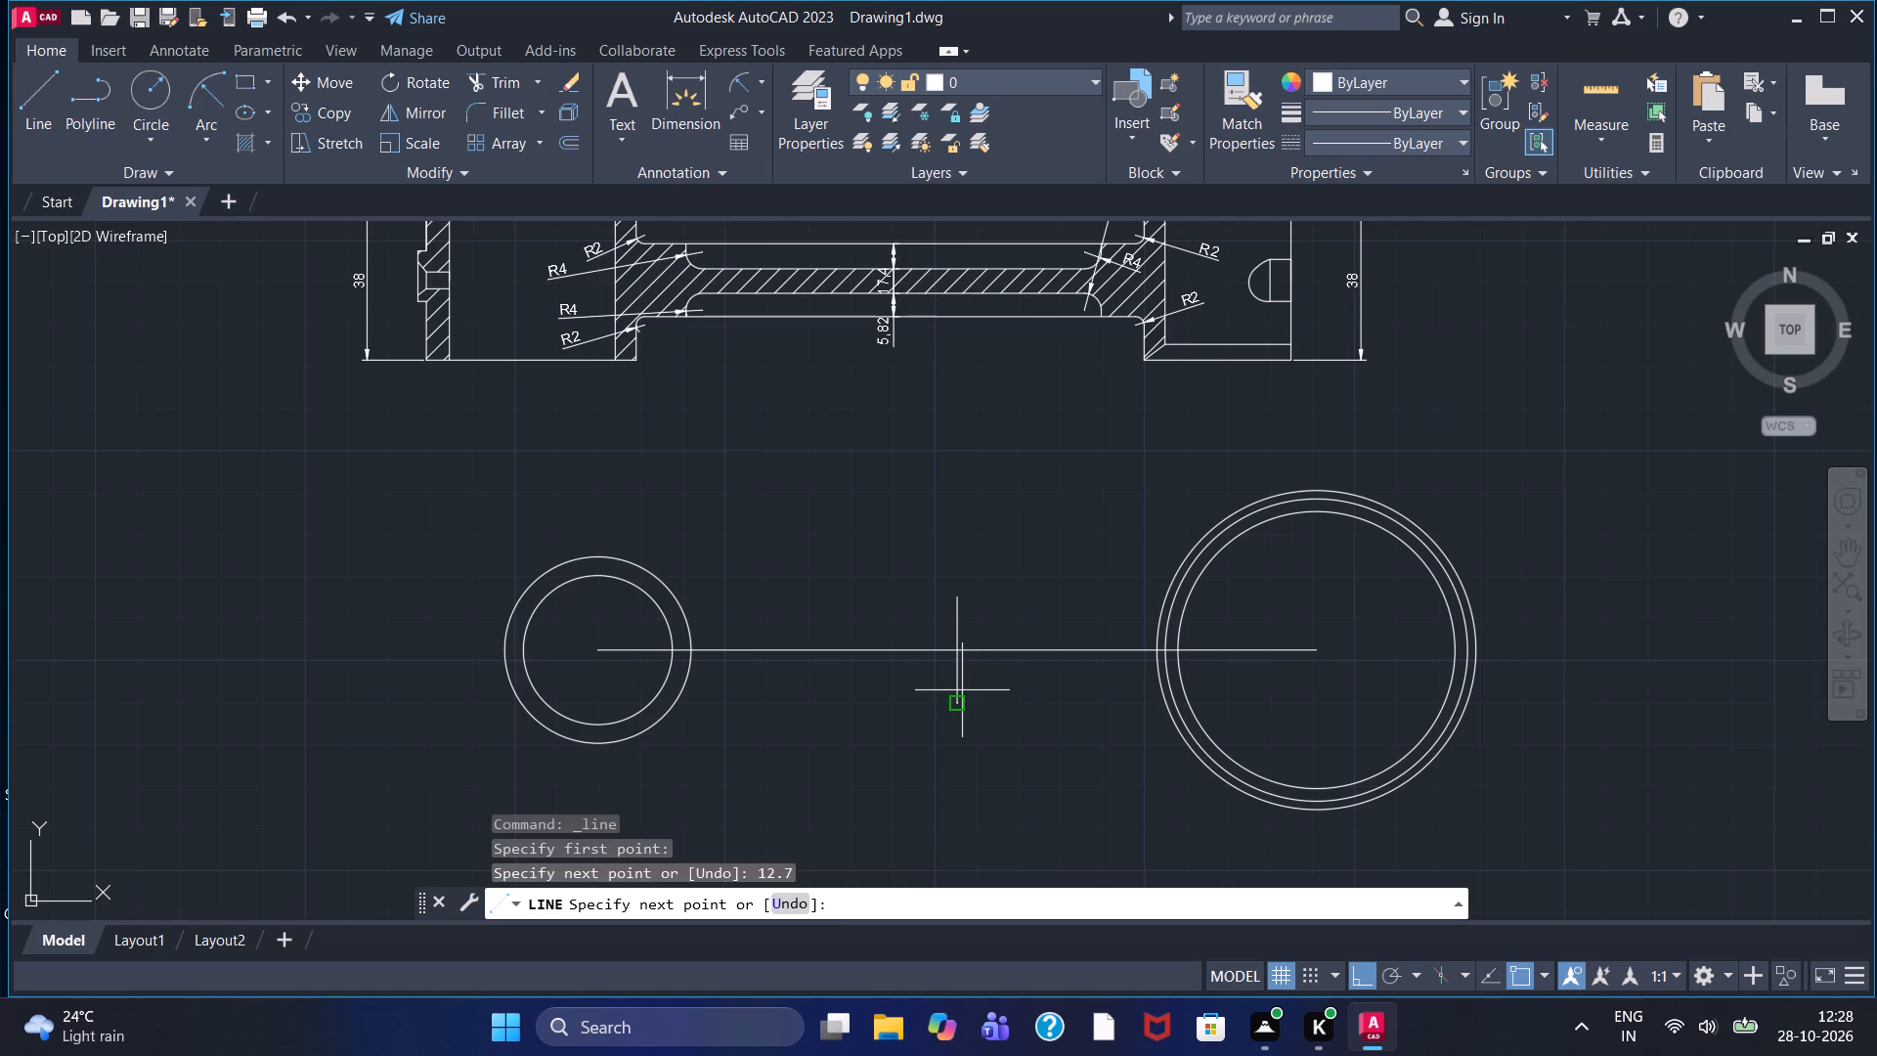
{"action": "left_click", "coordinate": [1308, 707]}
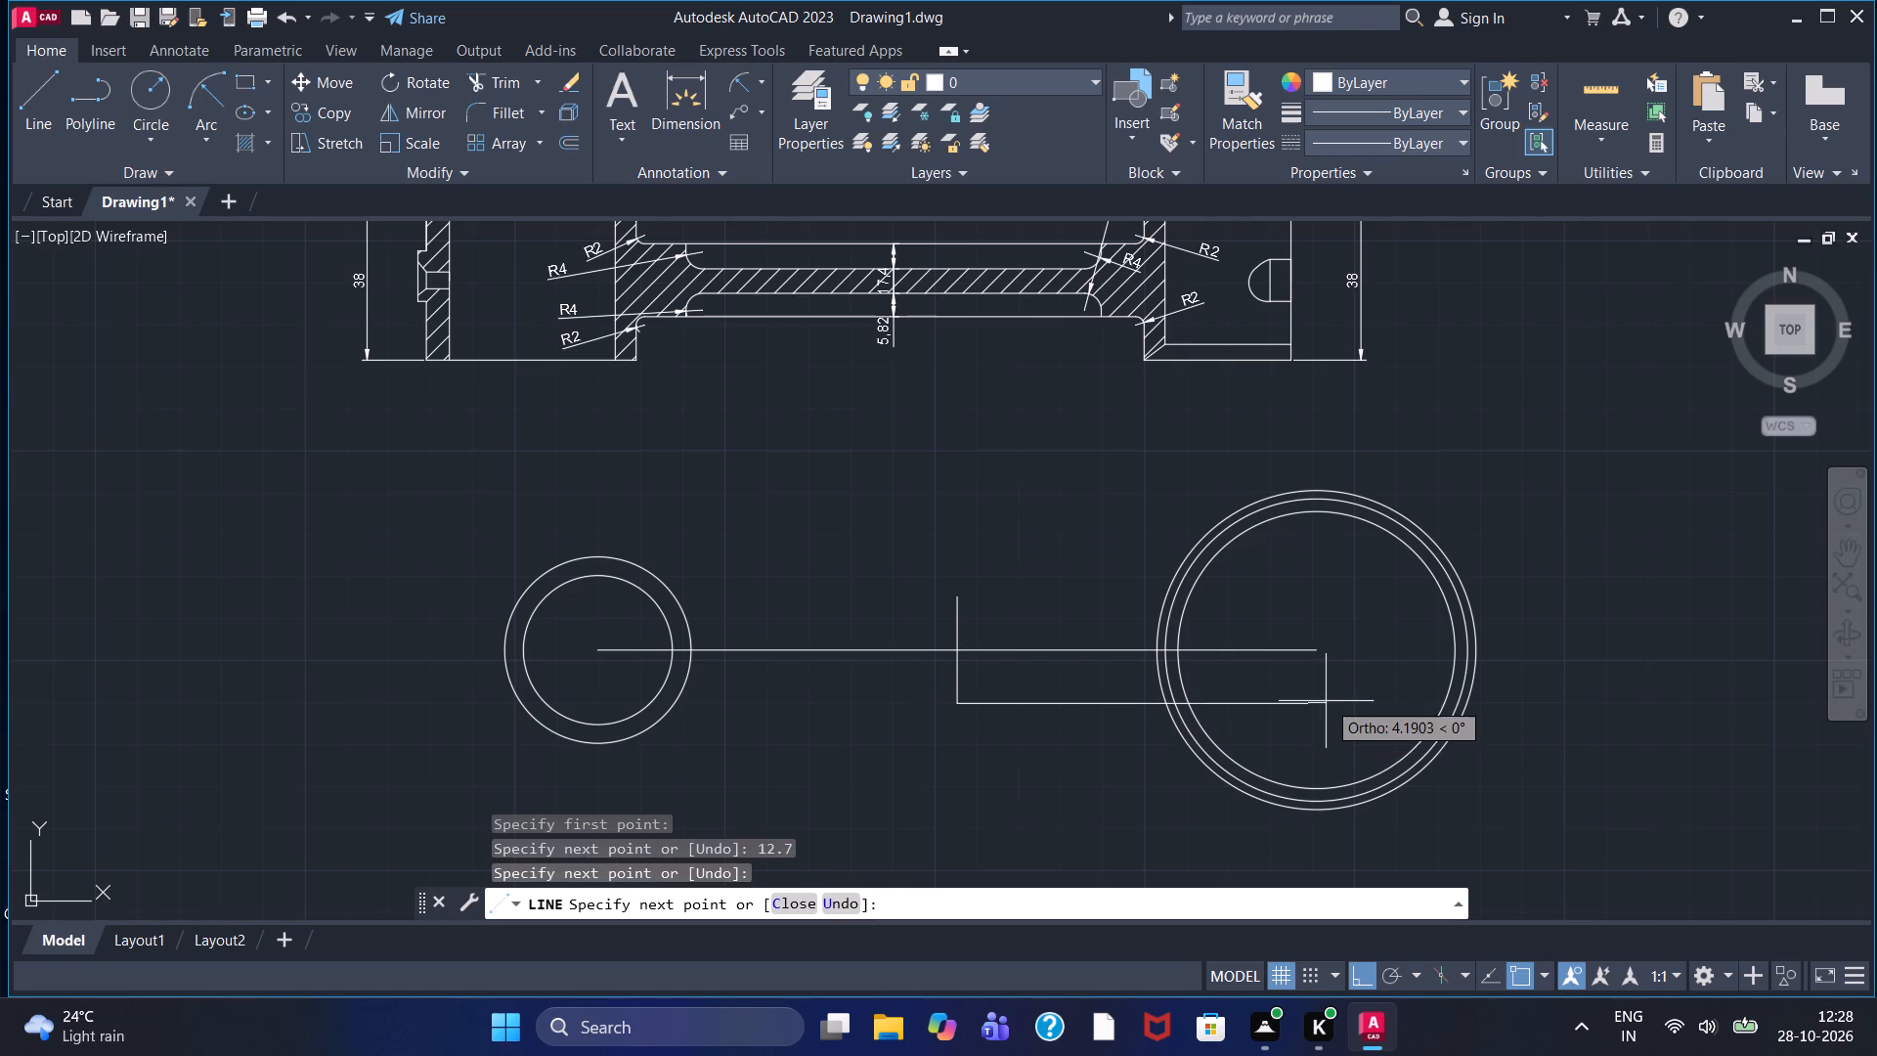
{"action": "right_click", "coordinate": [1329, 698]}
{"action": "double_click", "coordinate": [1374, 405]}
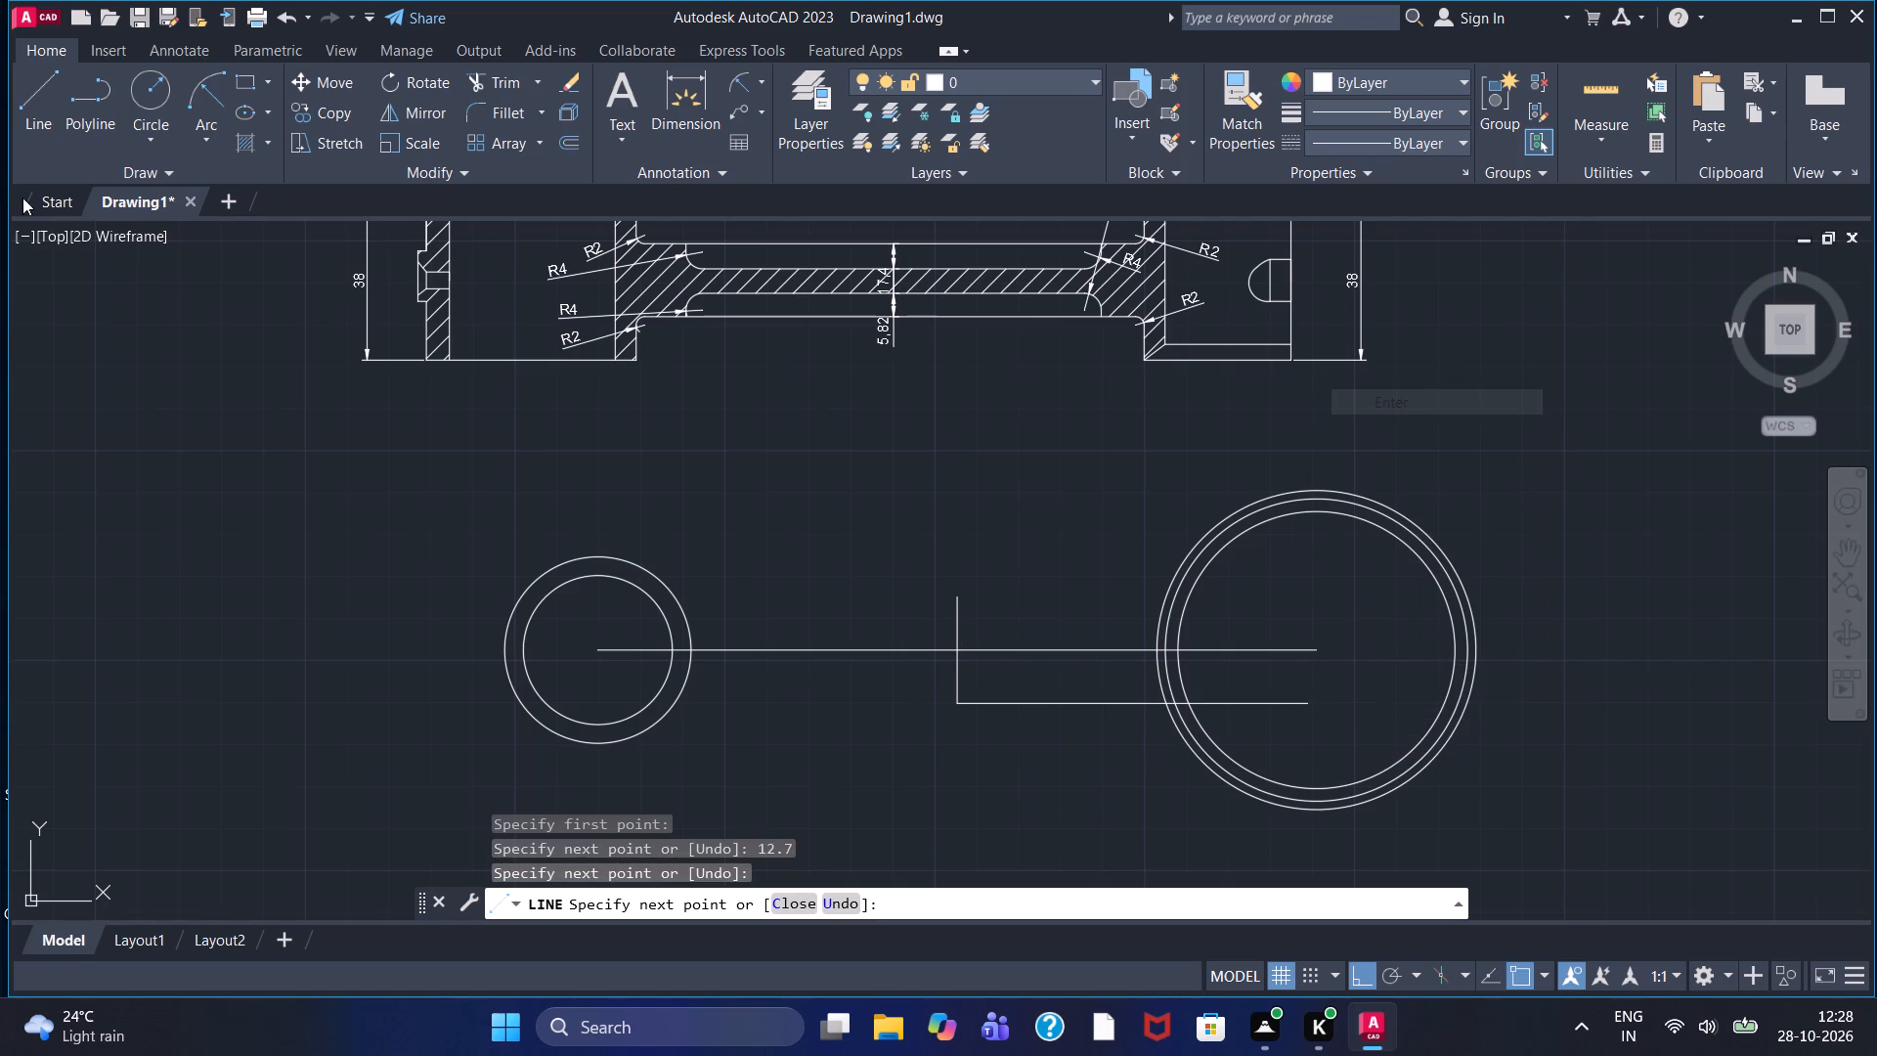
Draw a horizontal line about 87 long from the vertical line's lower end leftward into the small circles.
{"action": "left_click", "coordinate": [28, 126]}
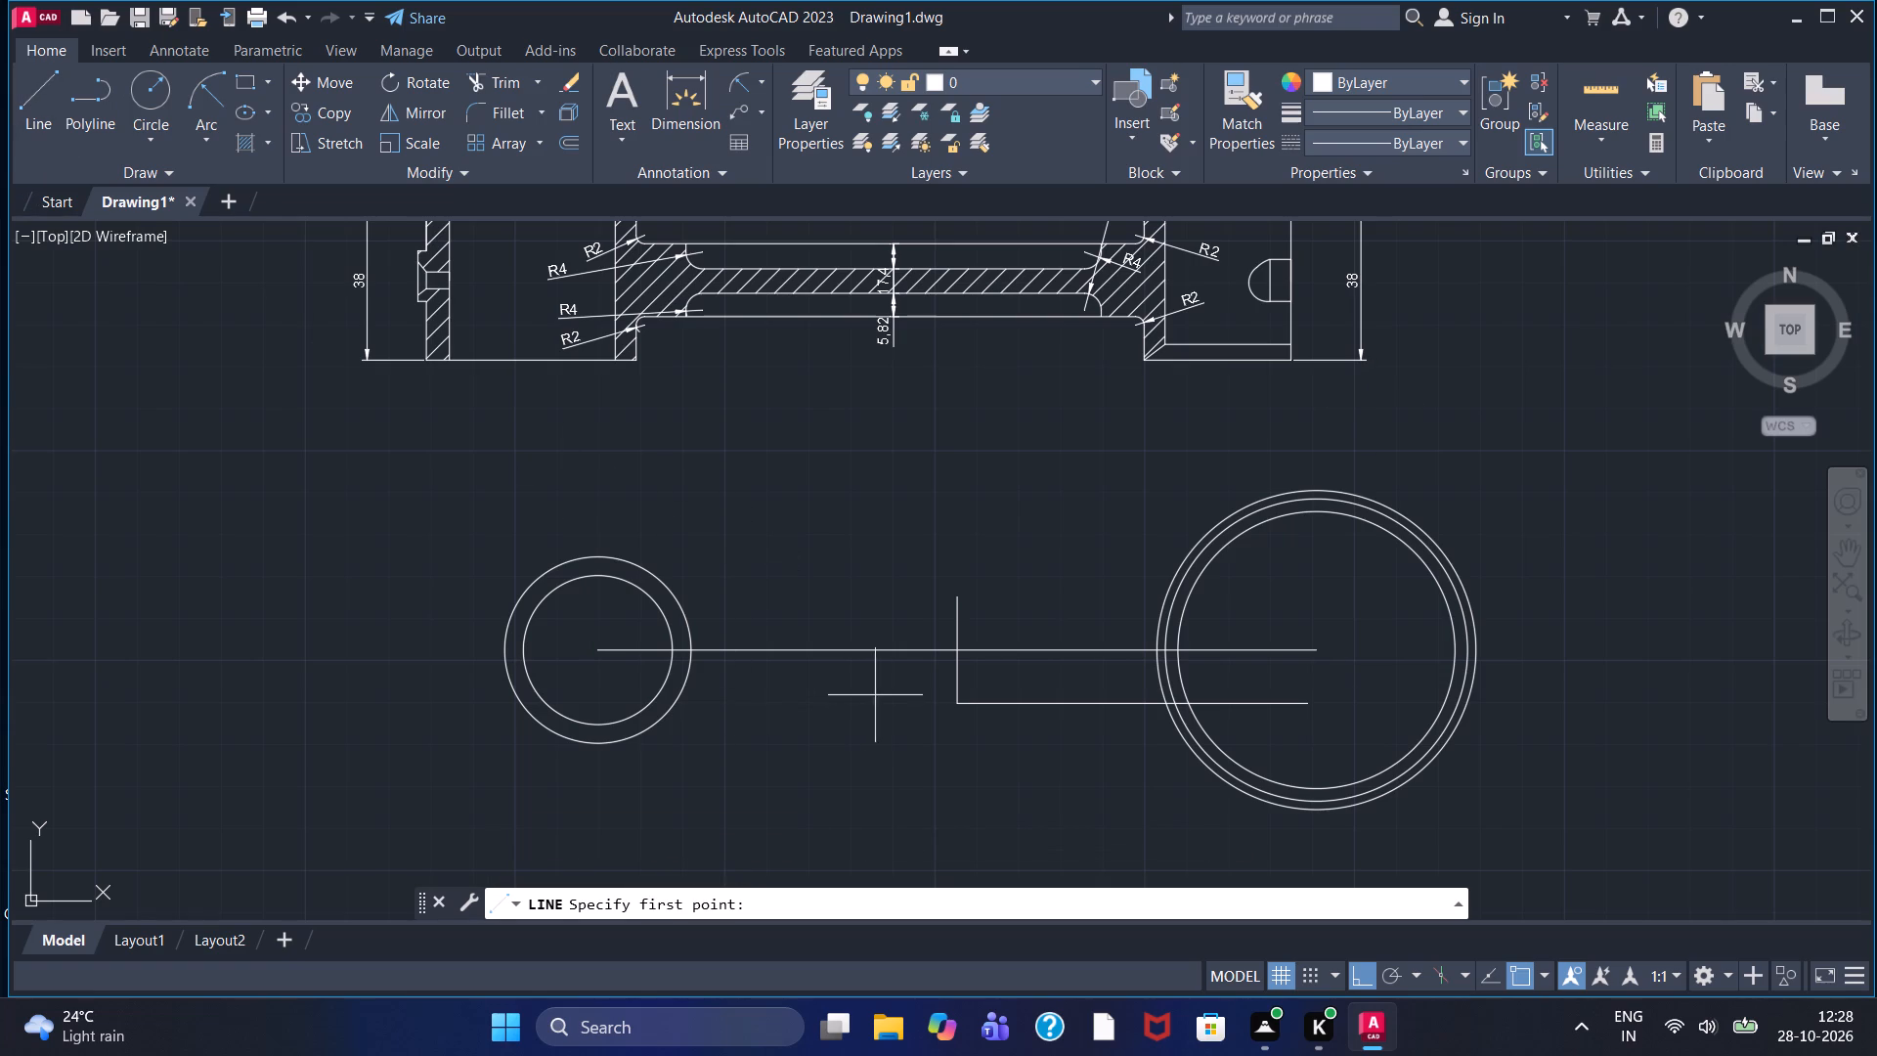
{"action": "left_click", "coordinate": [955, 704]}
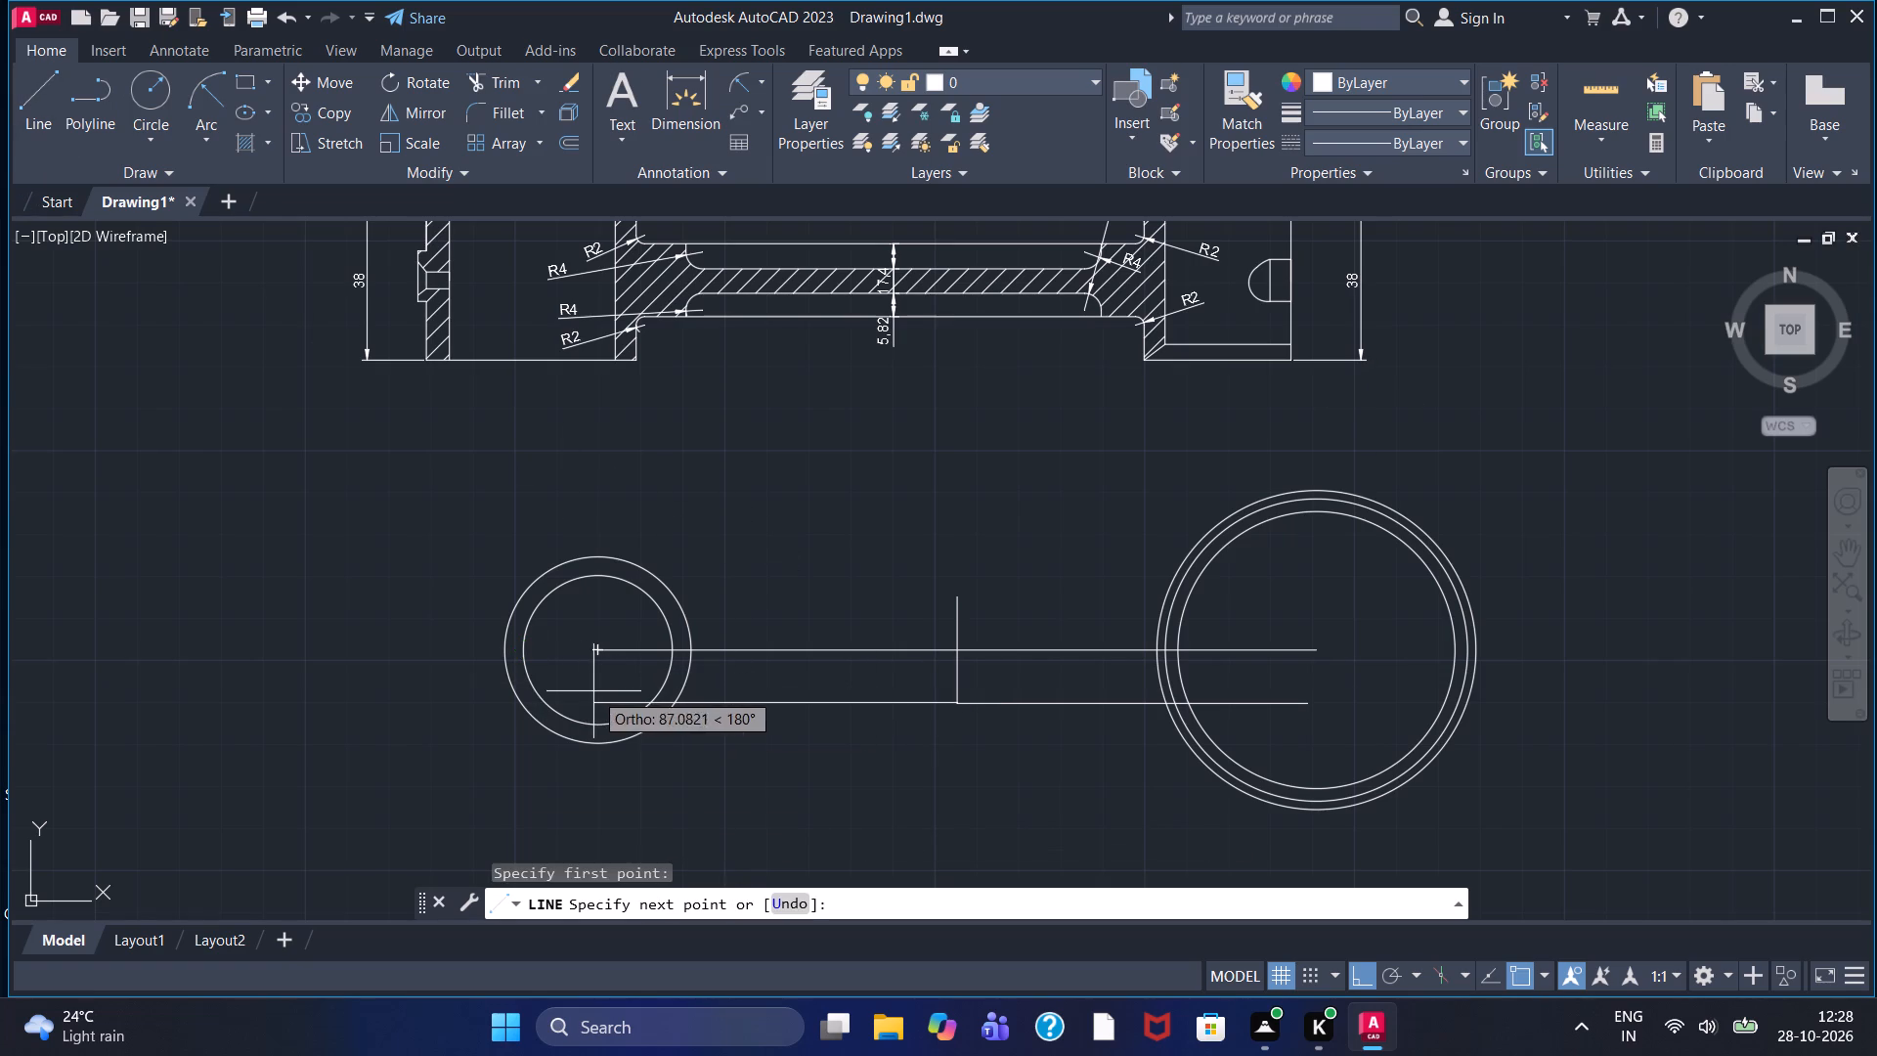
{"action": "left_click", "coordinate": [593, 691]}
{"action": "right_click", "coordinate": [593, 691]}
{"action": "left_click", "coordinate": [632, 710]}
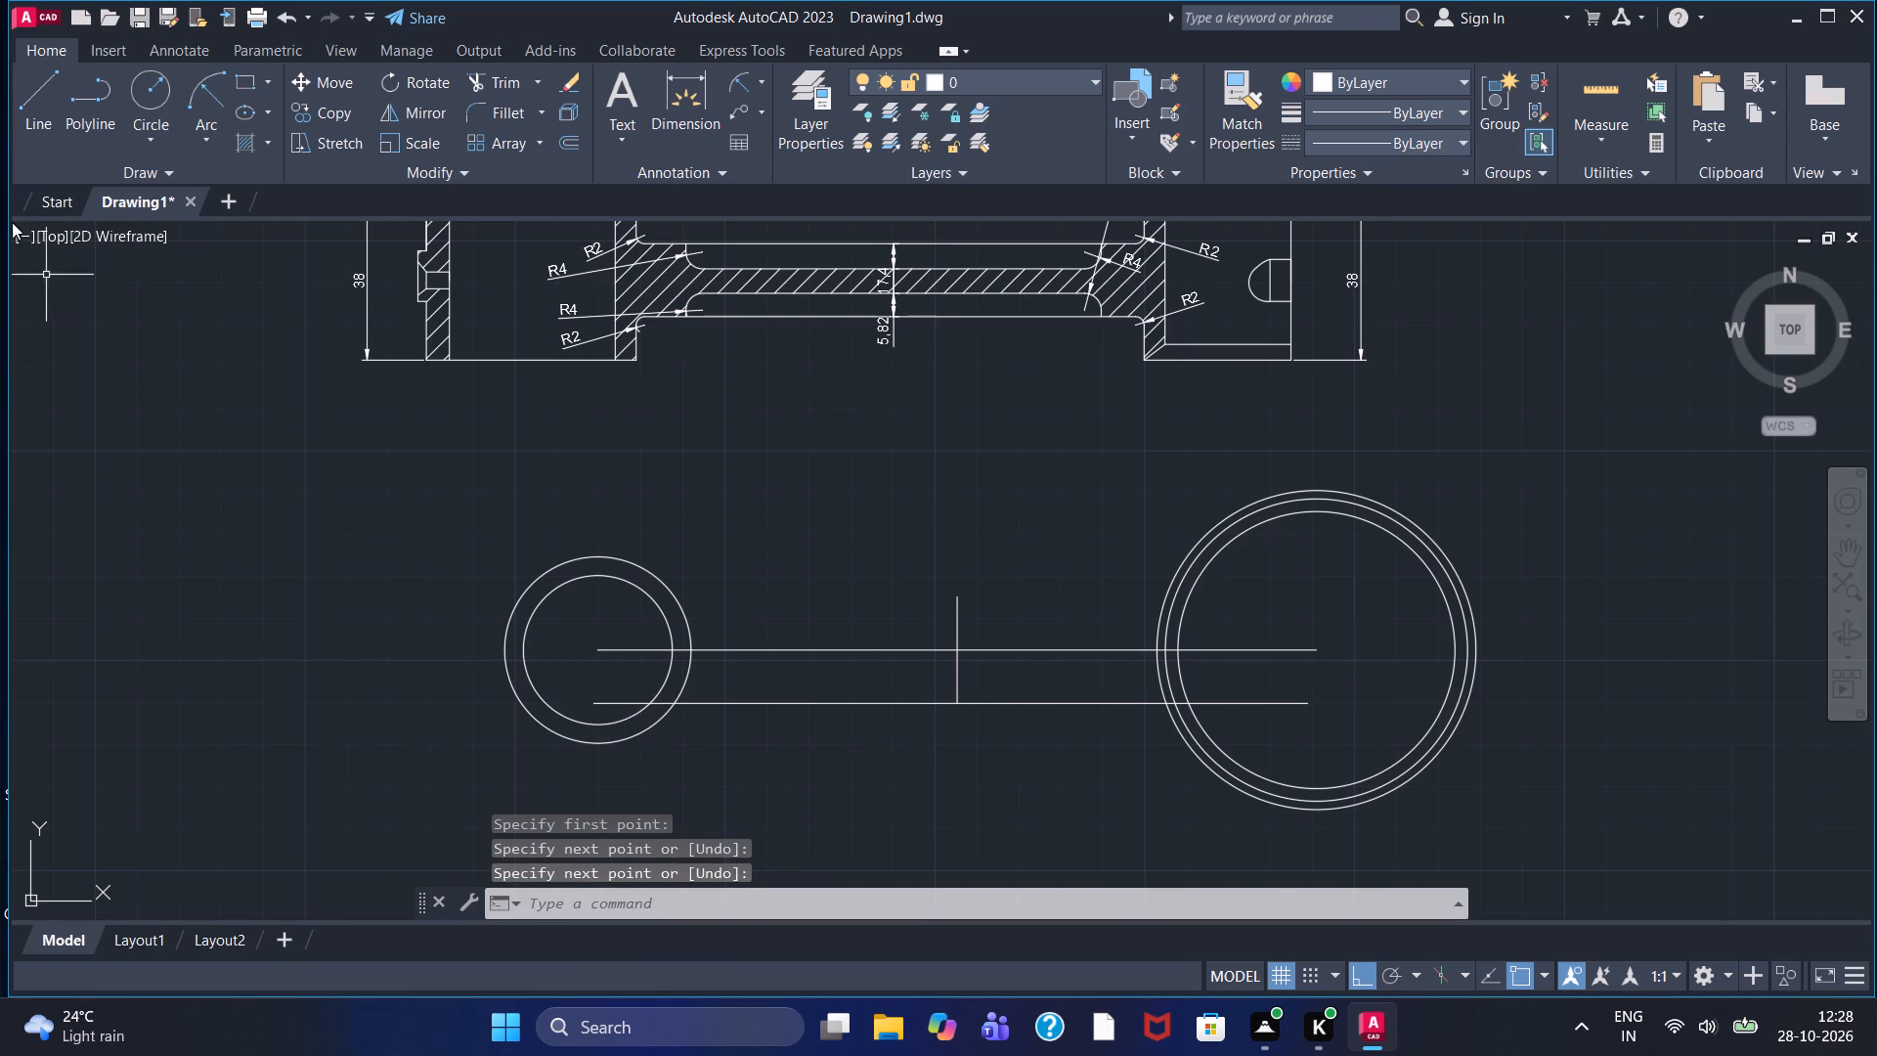
Draw a horizontal line from the vertical line's upper end leftward into the small circles.
{"action": "left_click", "coordinate": [15, 117]}
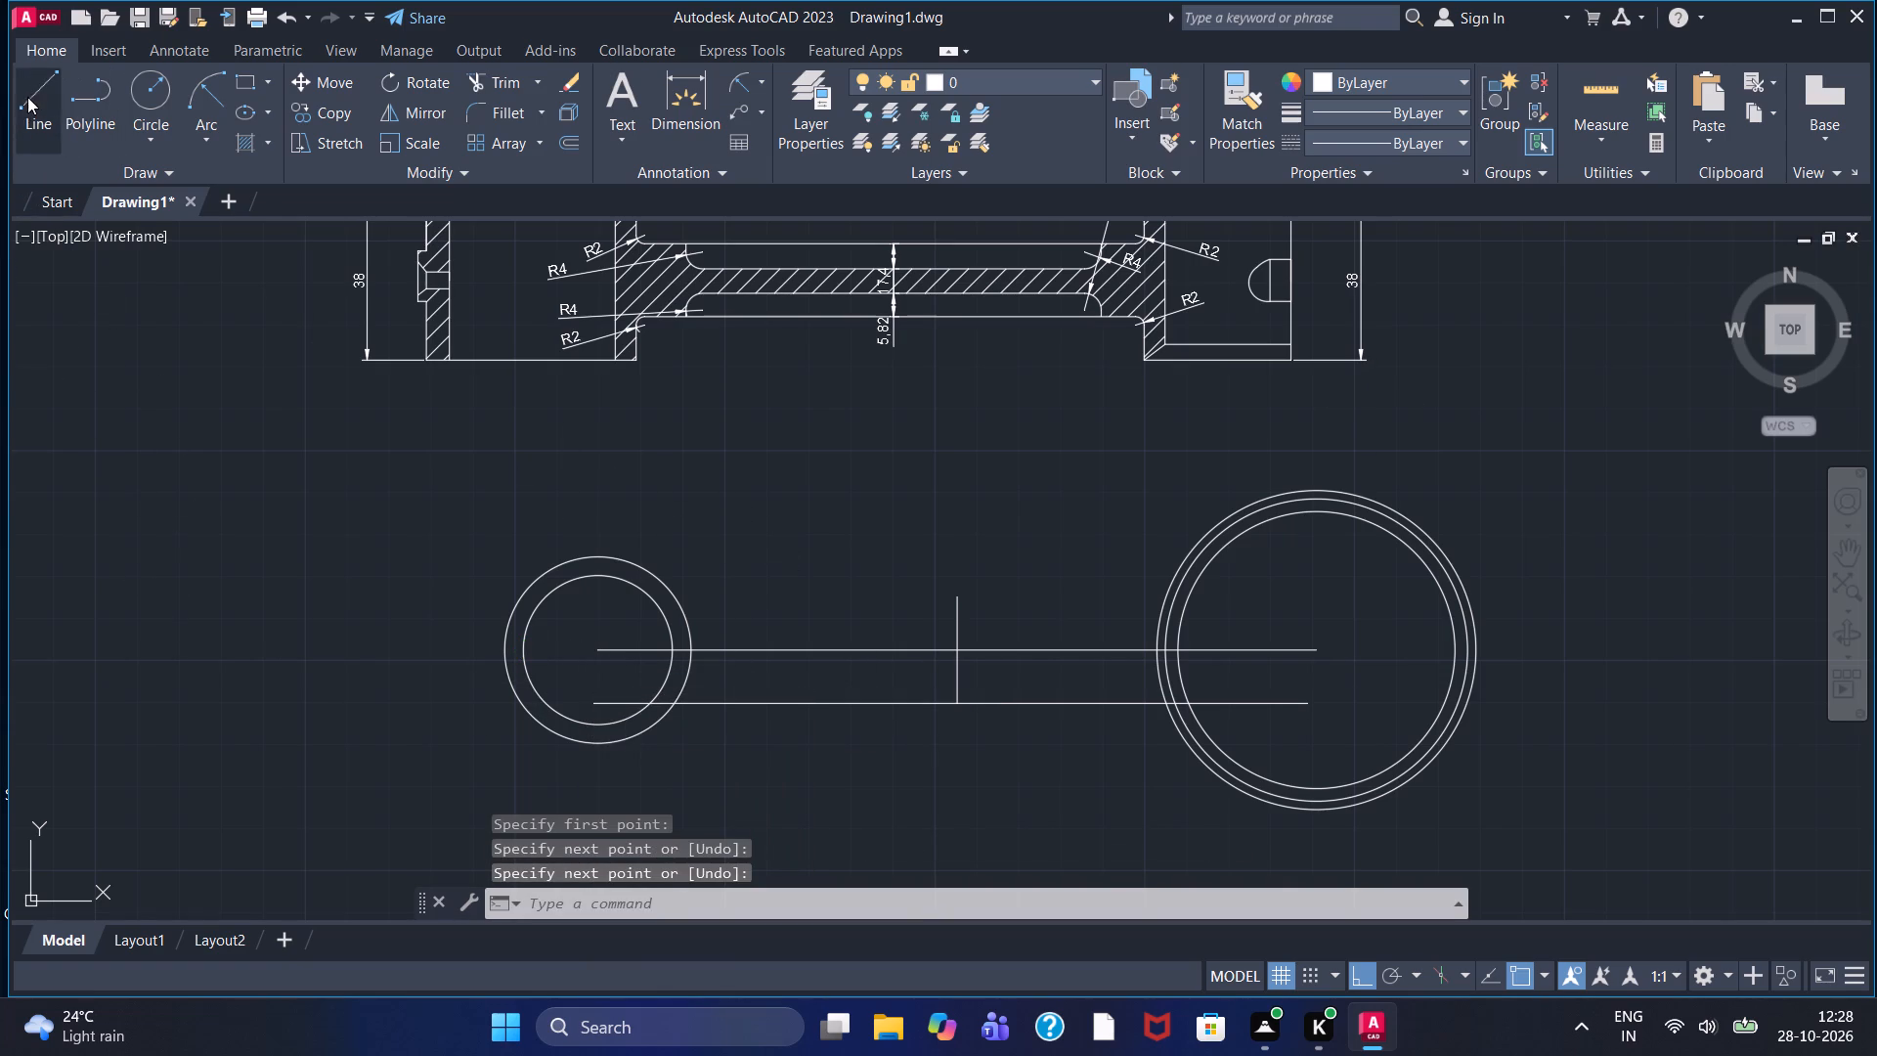
{"action": "left_click", "coordinate": [30, 97]}
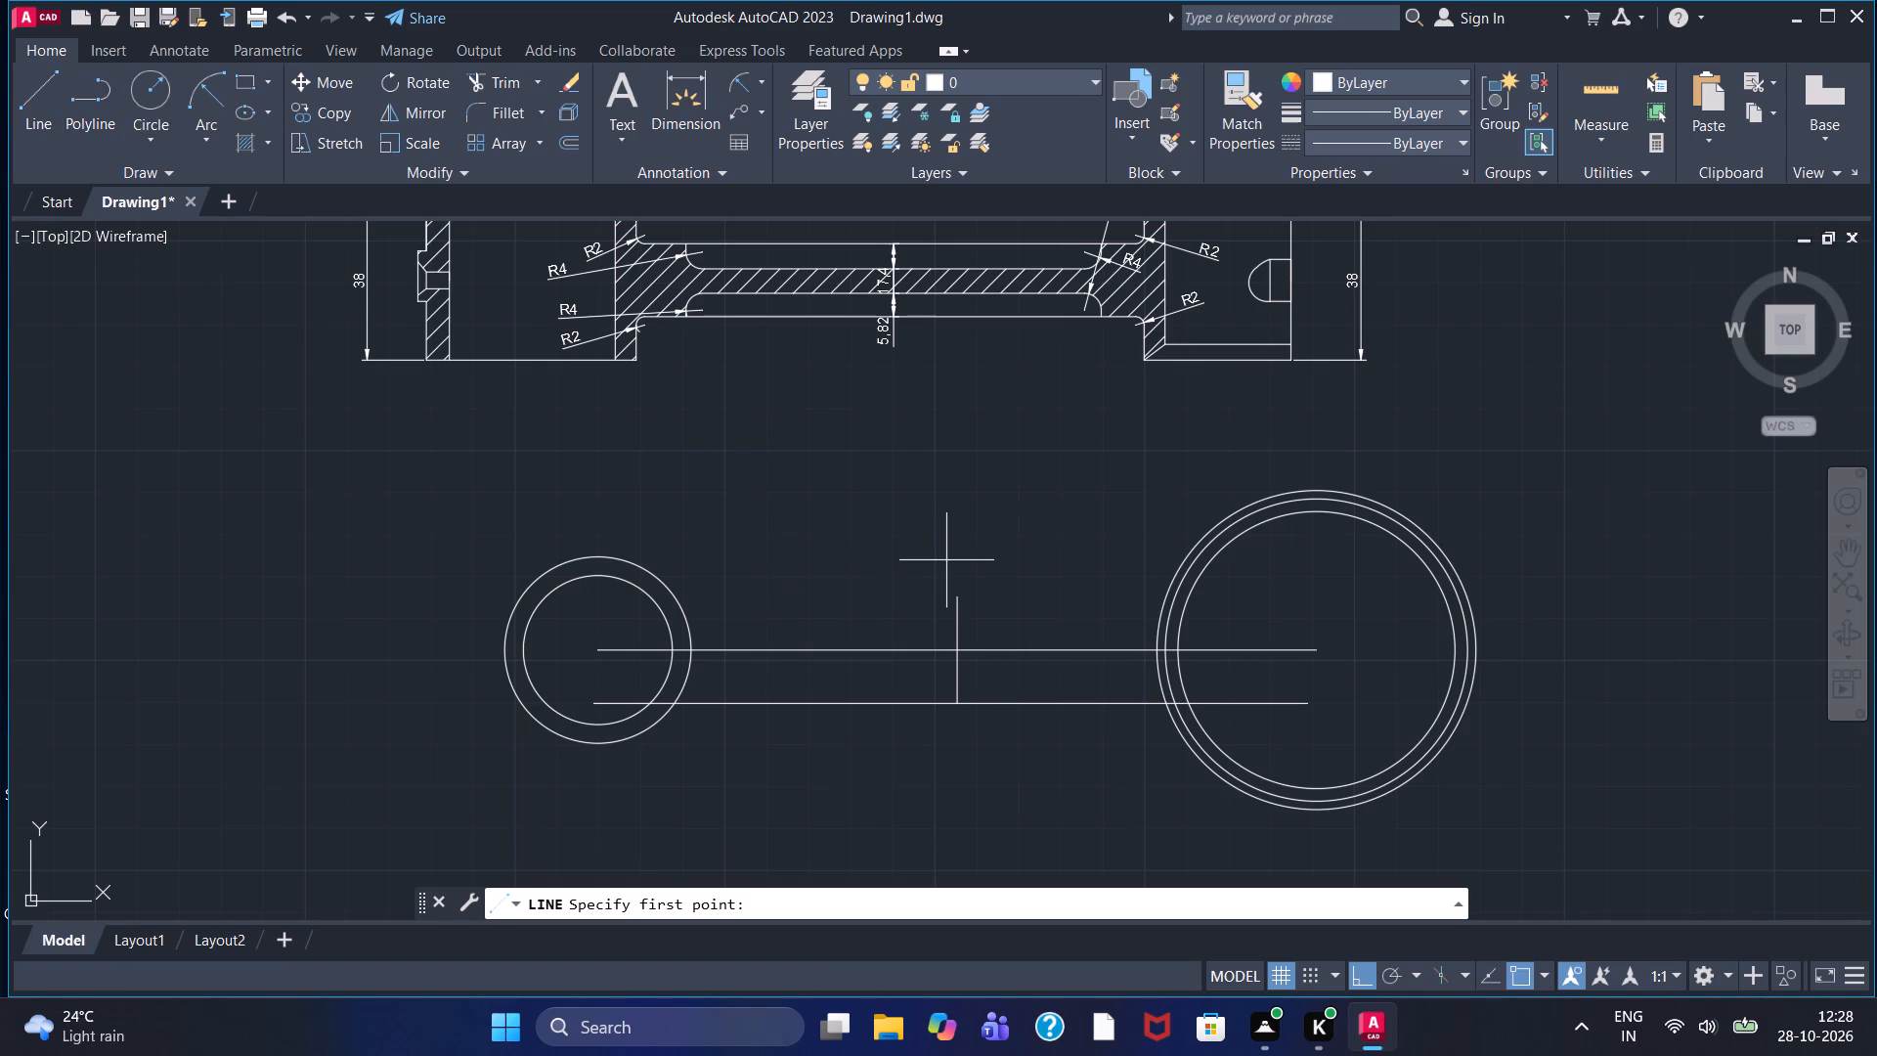
{"action": "left_click", "coordinate": [951, 597]}
{"action": "left_click", "coordinate": [617, 627]}
{"action": "right_click", "coordinate": [617, 627]}
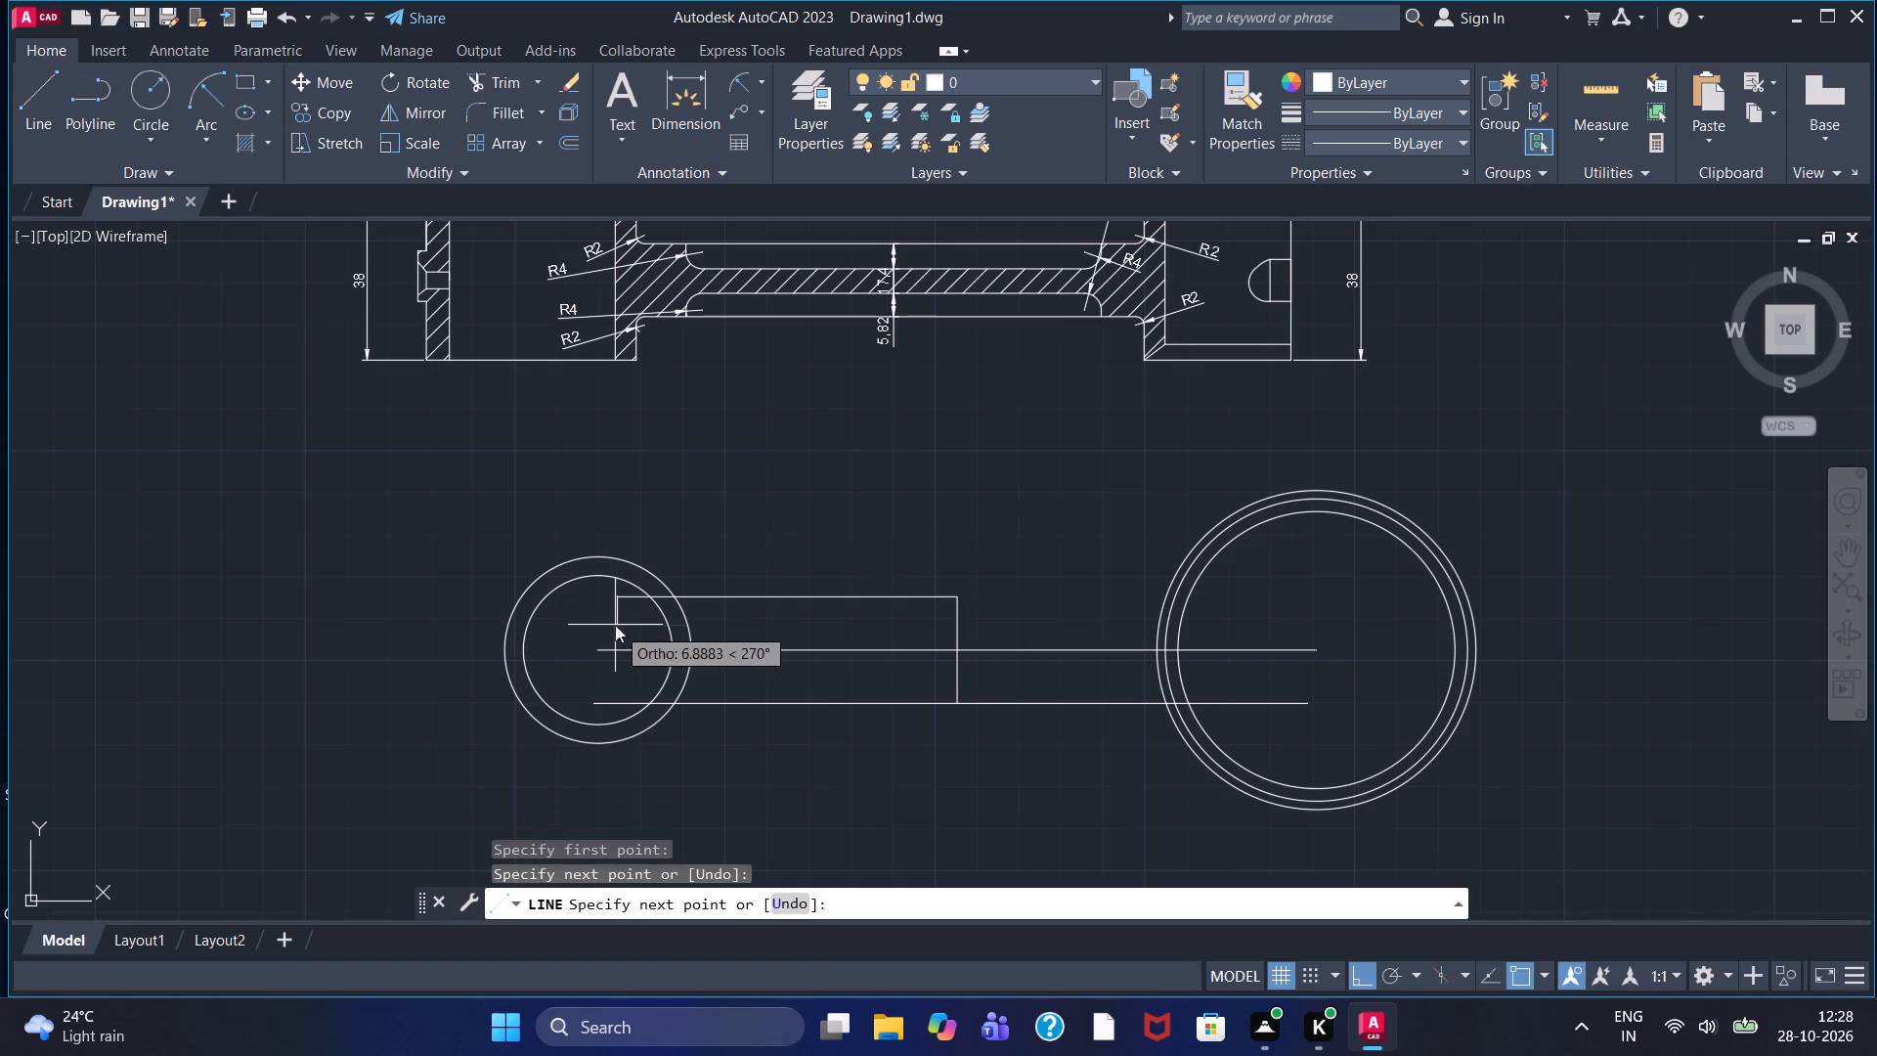
{"action": "left_click", "coordinate": [644, 640]}
Draw a horizontal line from the vertical line's upper end rightward into the large circles.
{"action": "left_click", "coordinate": [24, 119]}
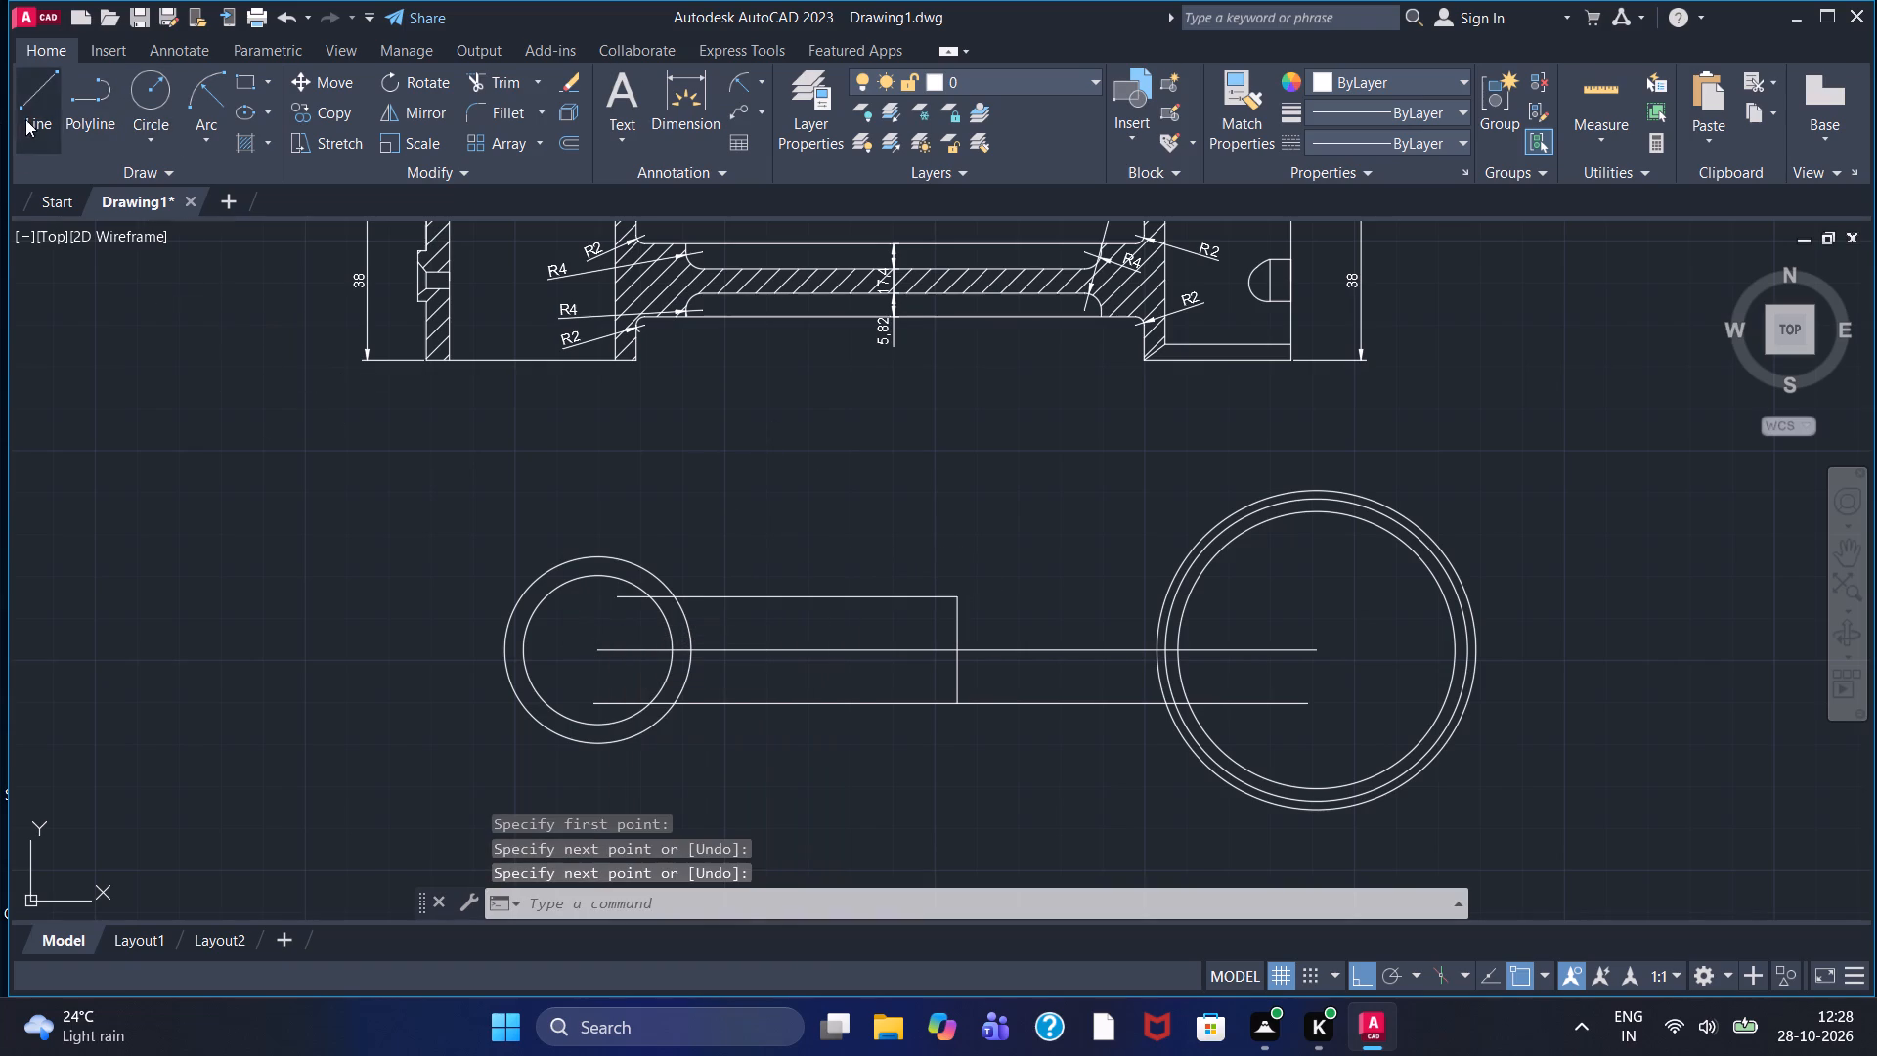
{"action": "left_click", "coordinate": [952, 598]}
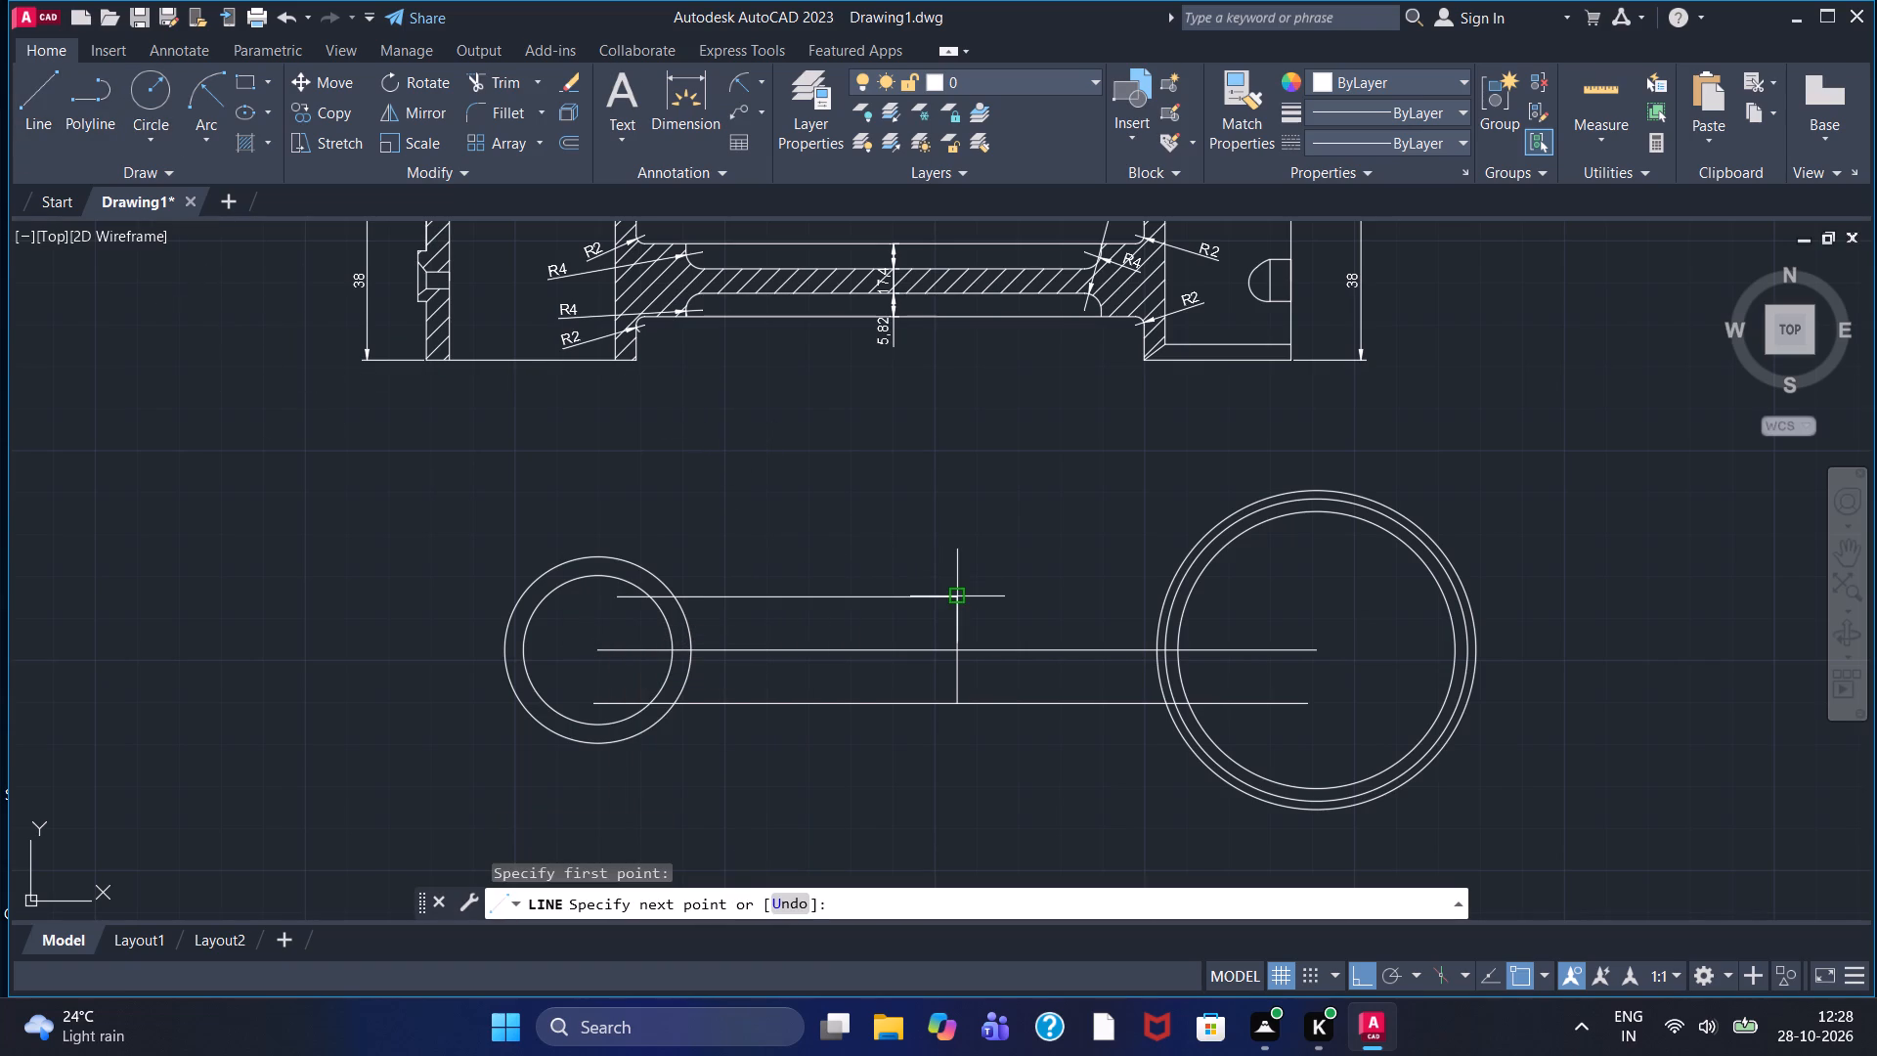
{"action": "left_click", "coordinate": [1273, 589]}
{"action": "right_click", "coordinate": [1273, 589]}
{"action": "left_click", "coordinate": [1296, 602]}
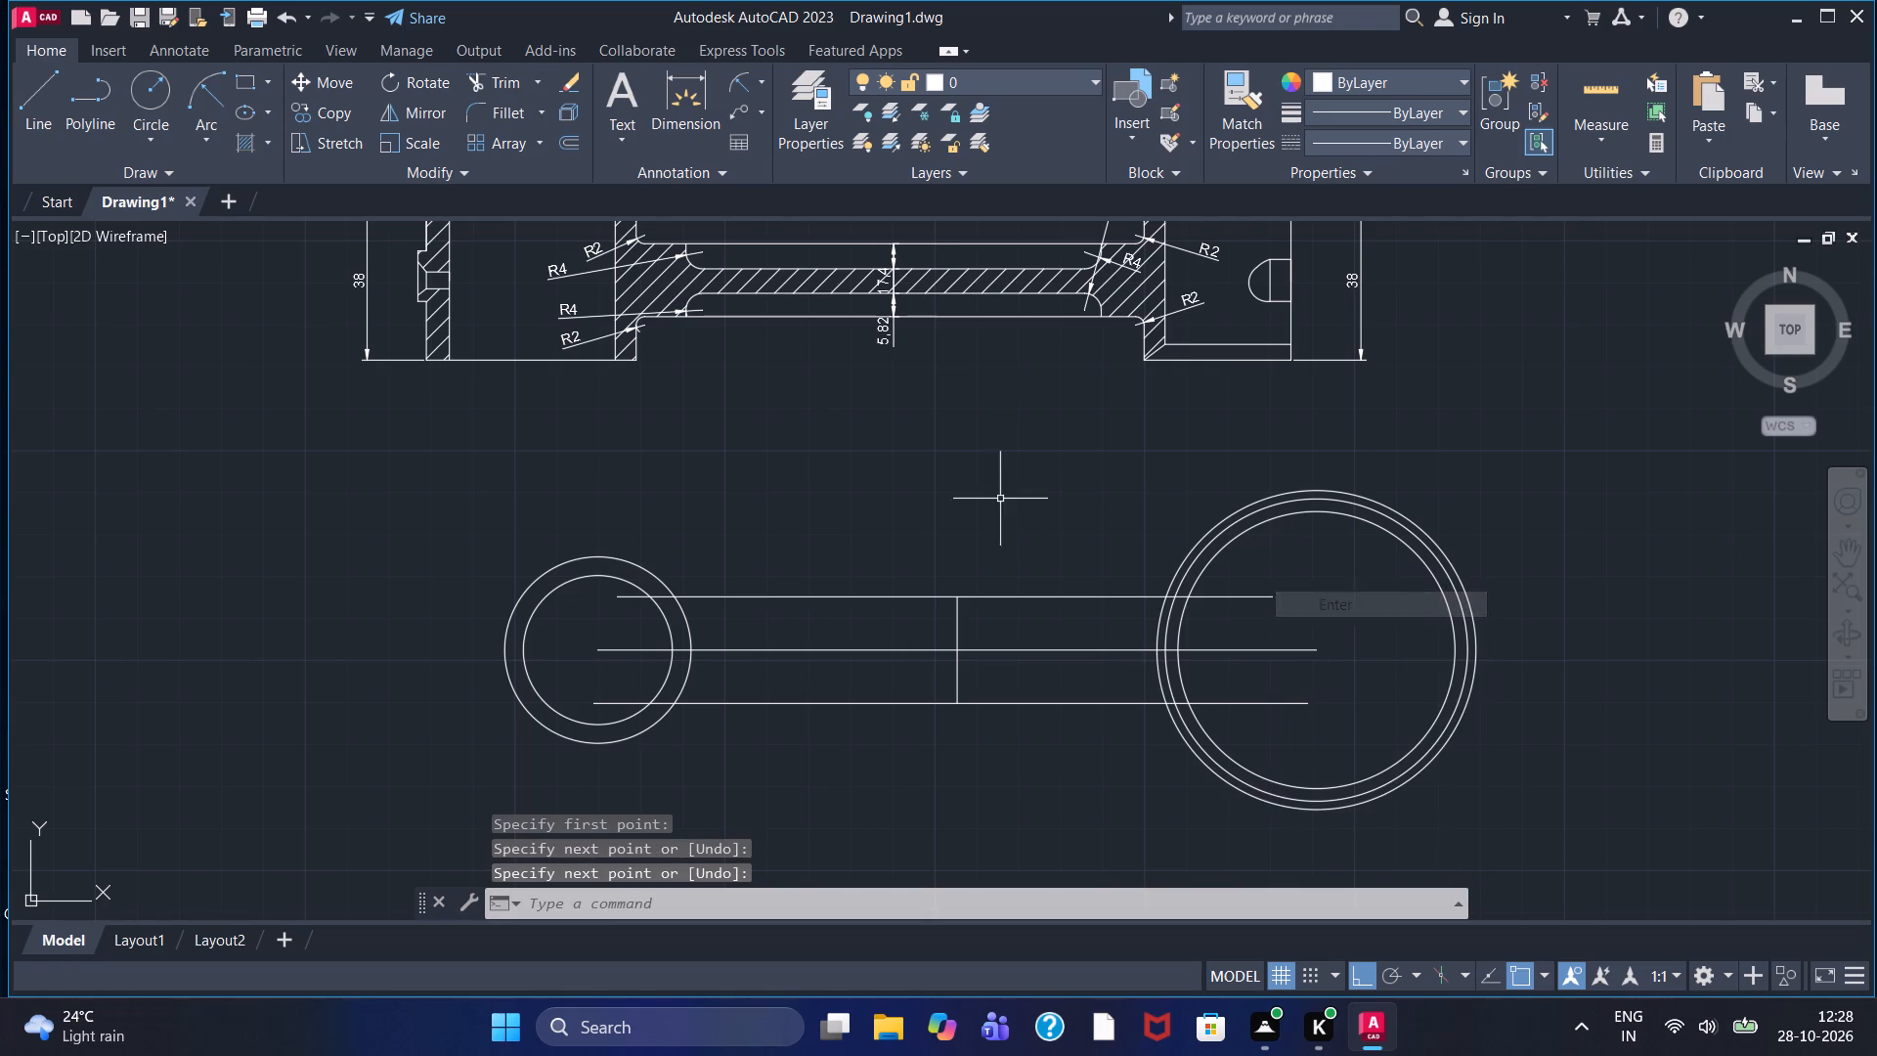
Trim the upper line's end inside the small inner circle and all three horizontal lines' ends inside the large inner circle.
{"action": "left_click", "coordinate": [466, 81]}
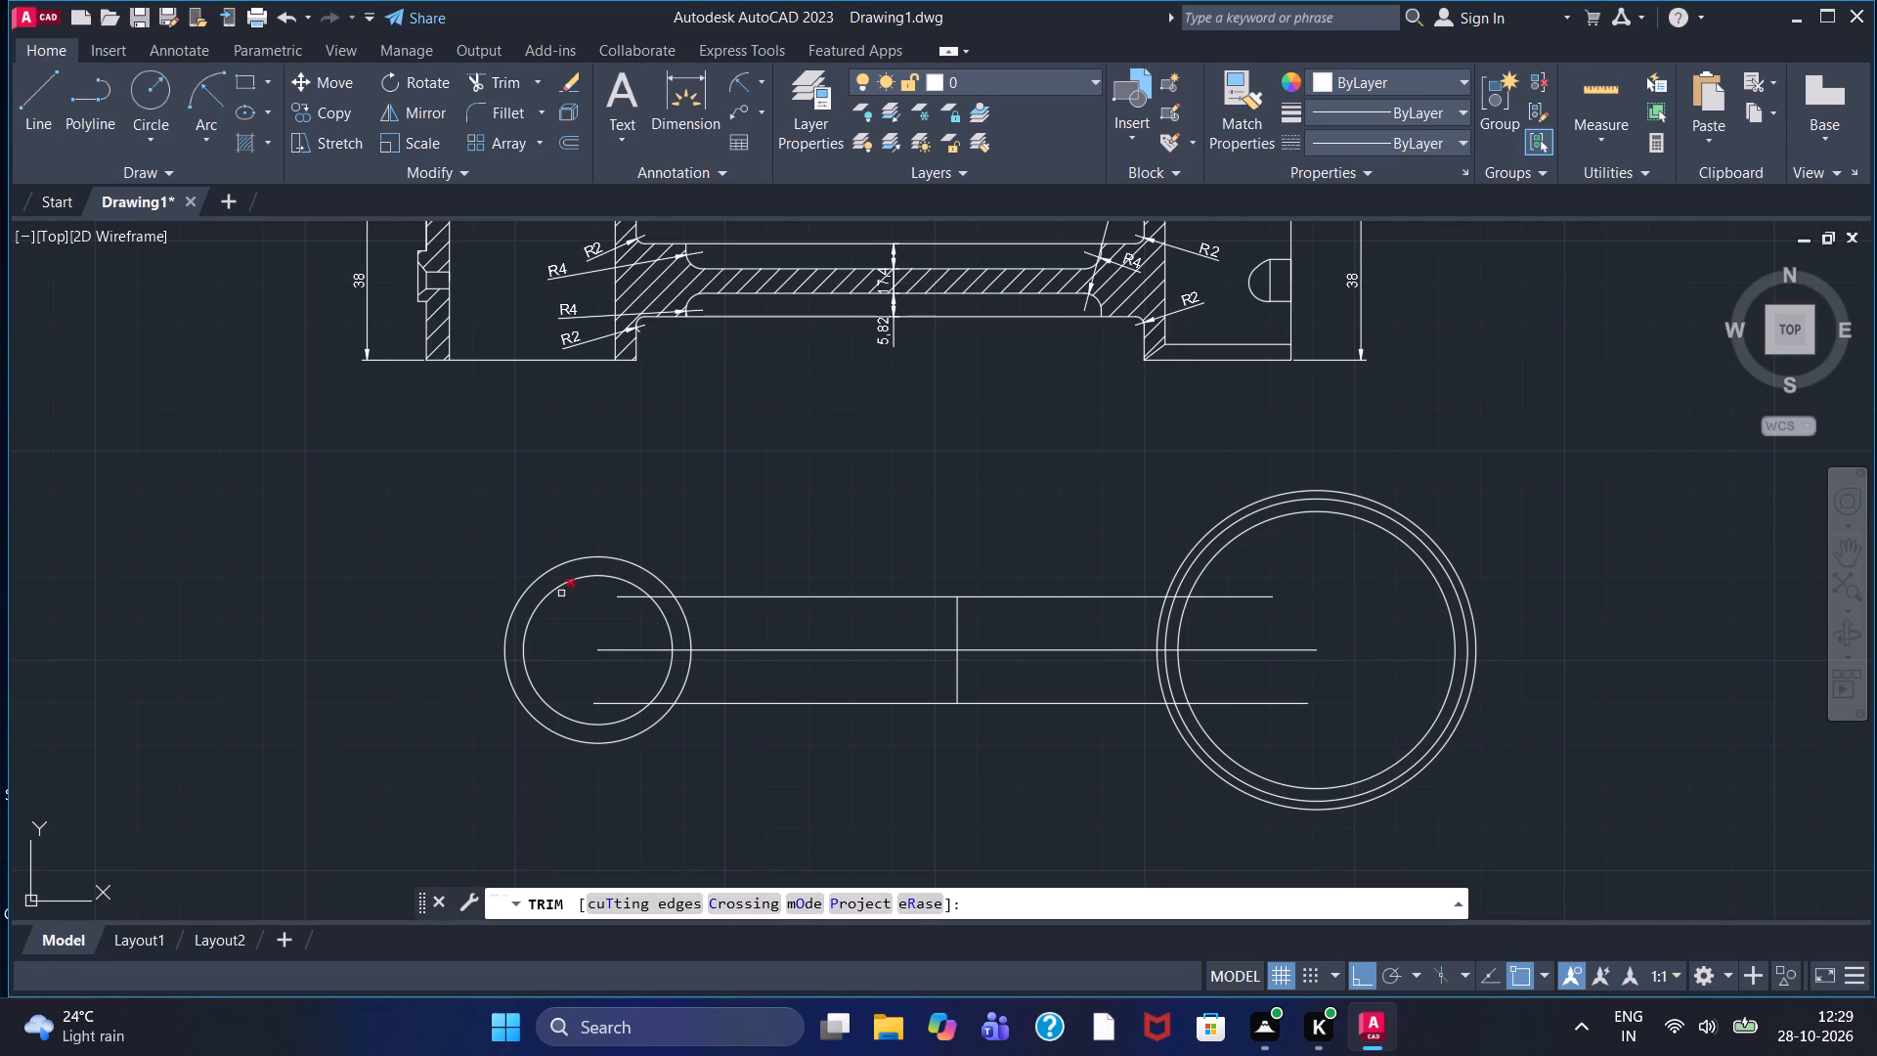
{"action": "left_click", "coordinate": [618, 598]}
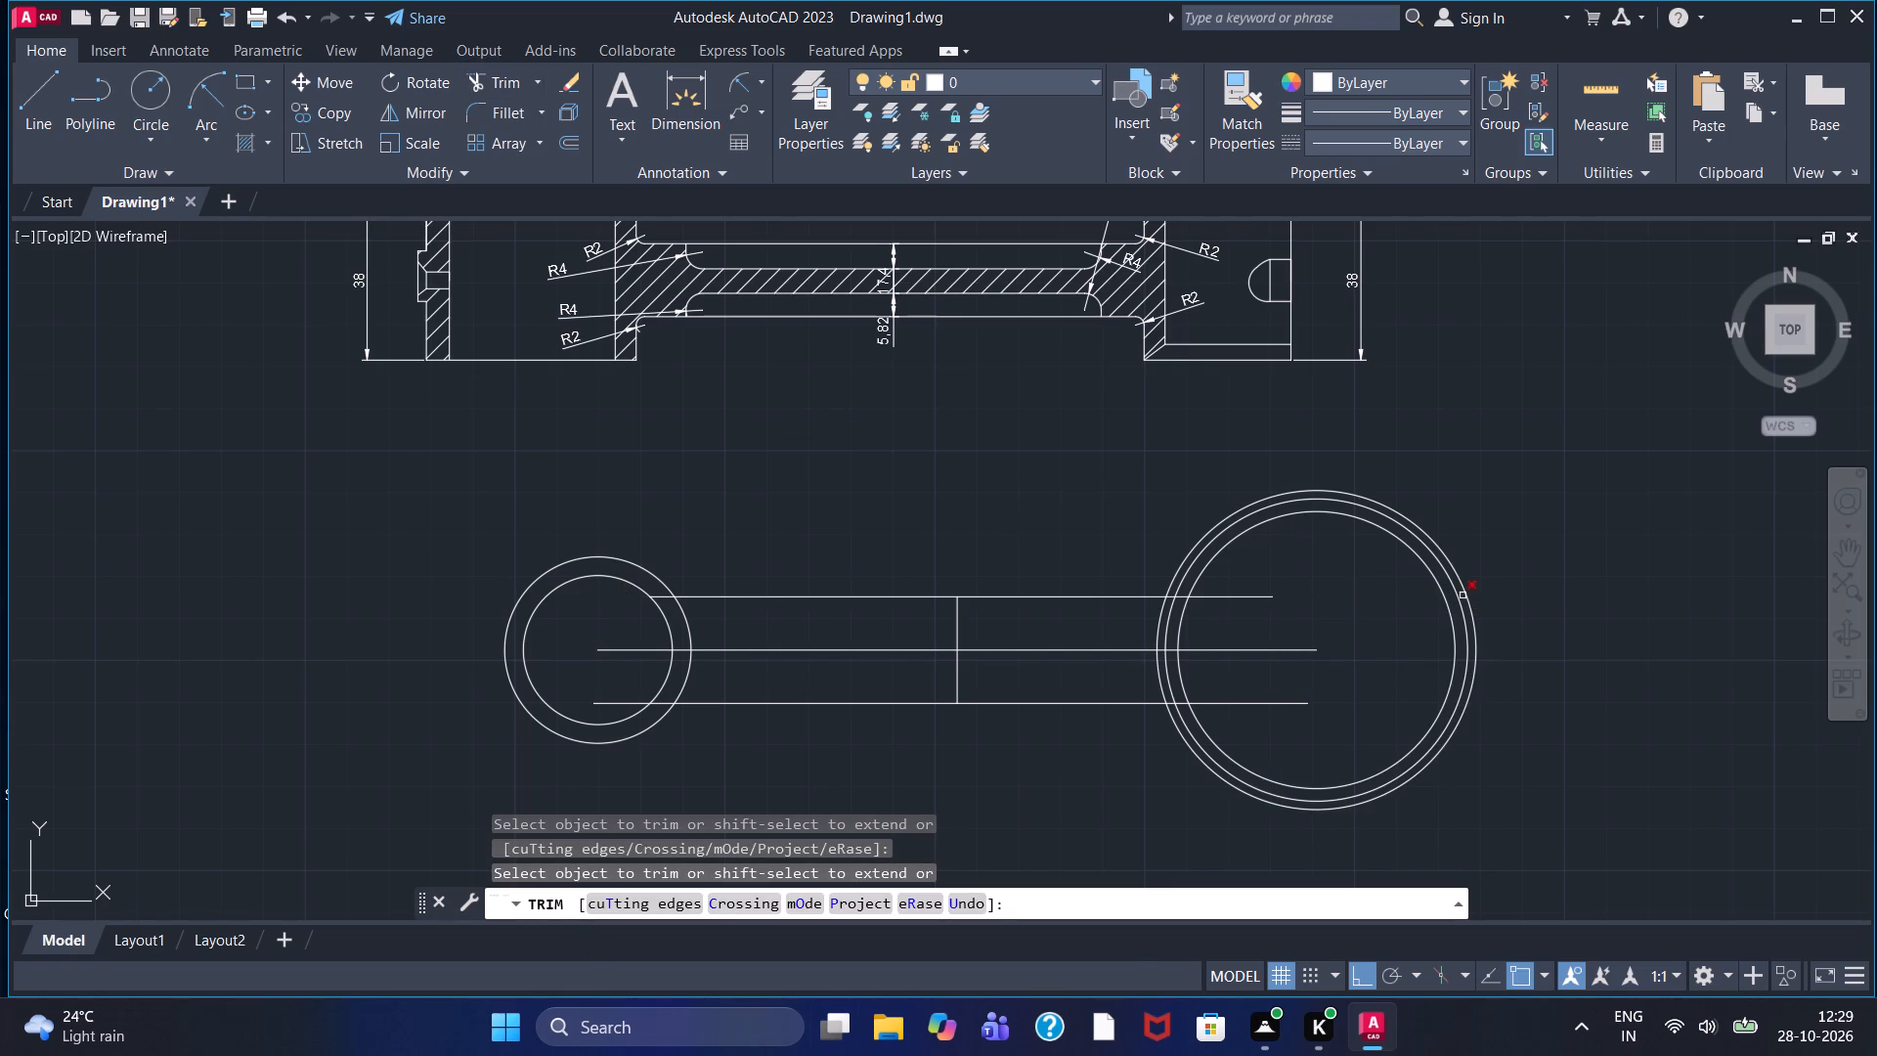
{"action": "left_click", "coordinate": [1237, 600]}
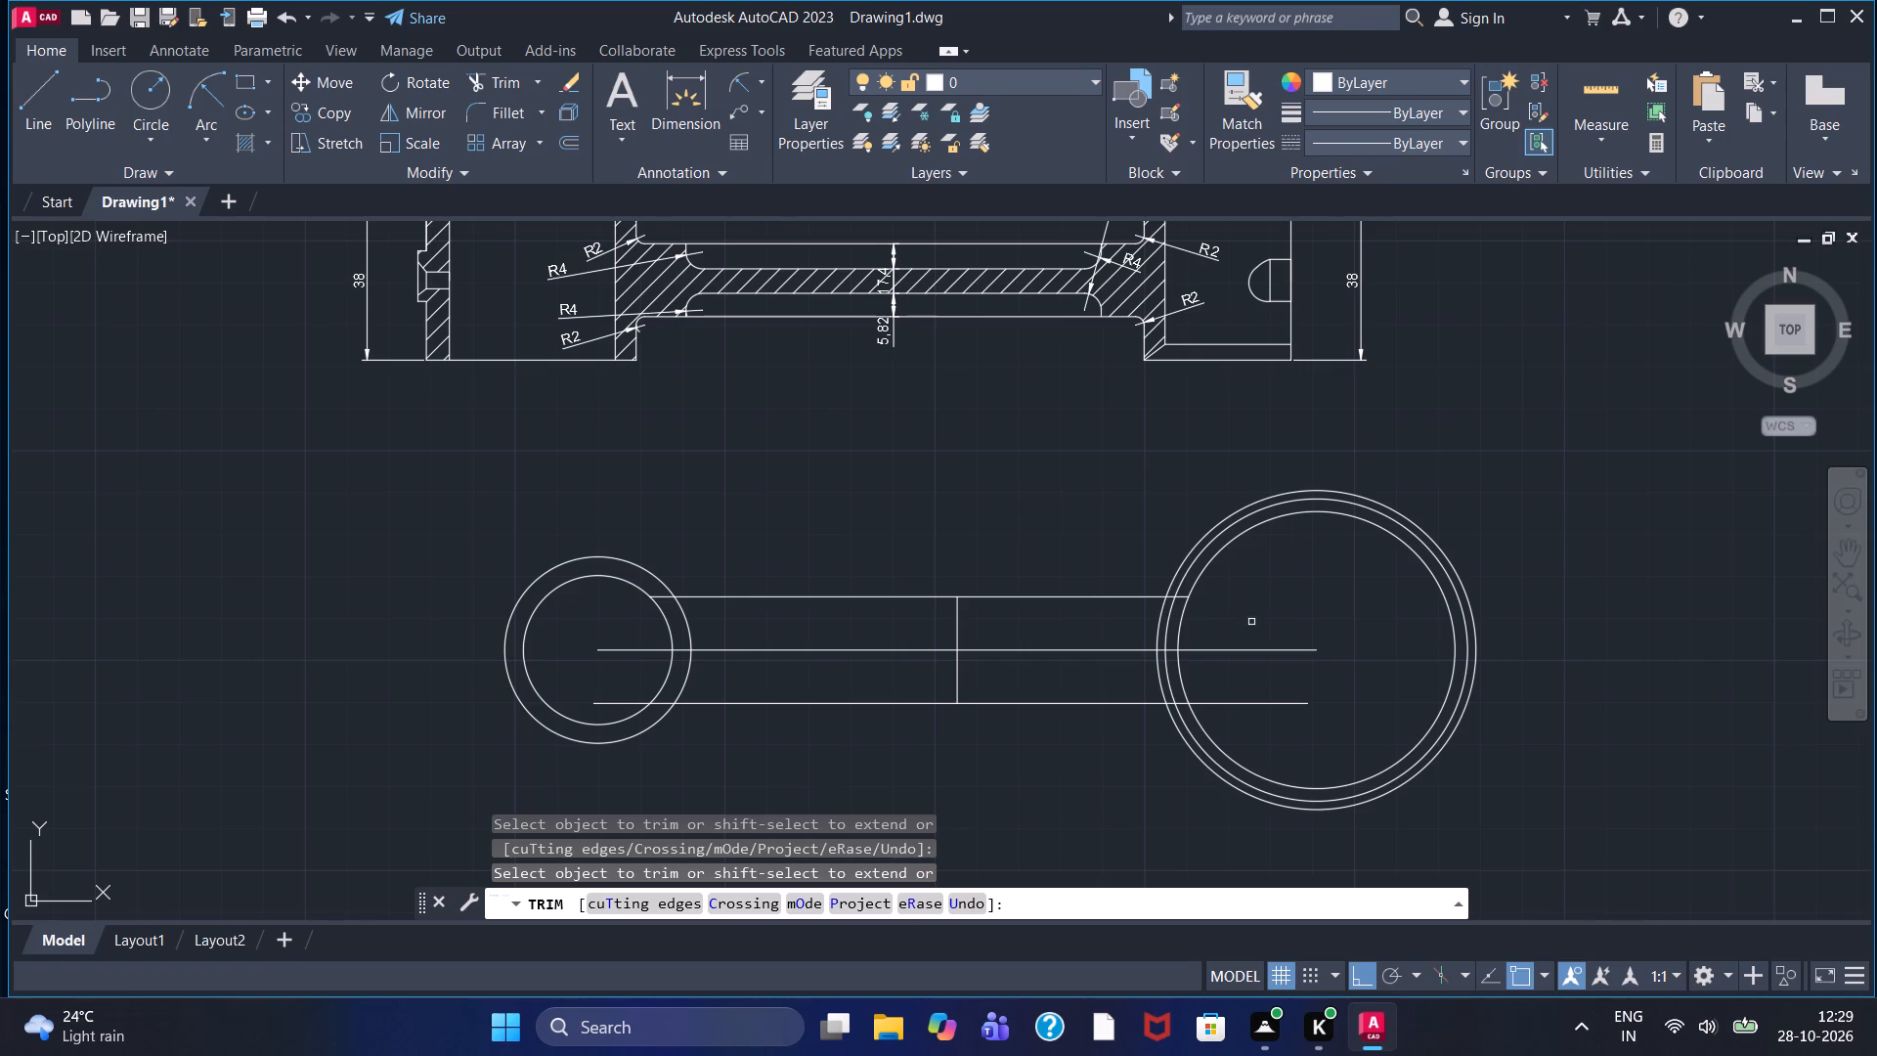
{"action": "left_click", "coordinate": [1258, 652]}
{"action": "left_click", "coordinate": [1266, 701]}
Trim the lower neck line back to the outermost large circle.
{"action": "scroll", "coordinate": [1125, 733], "scroll_direction": "up", "scroll_amount": 4}
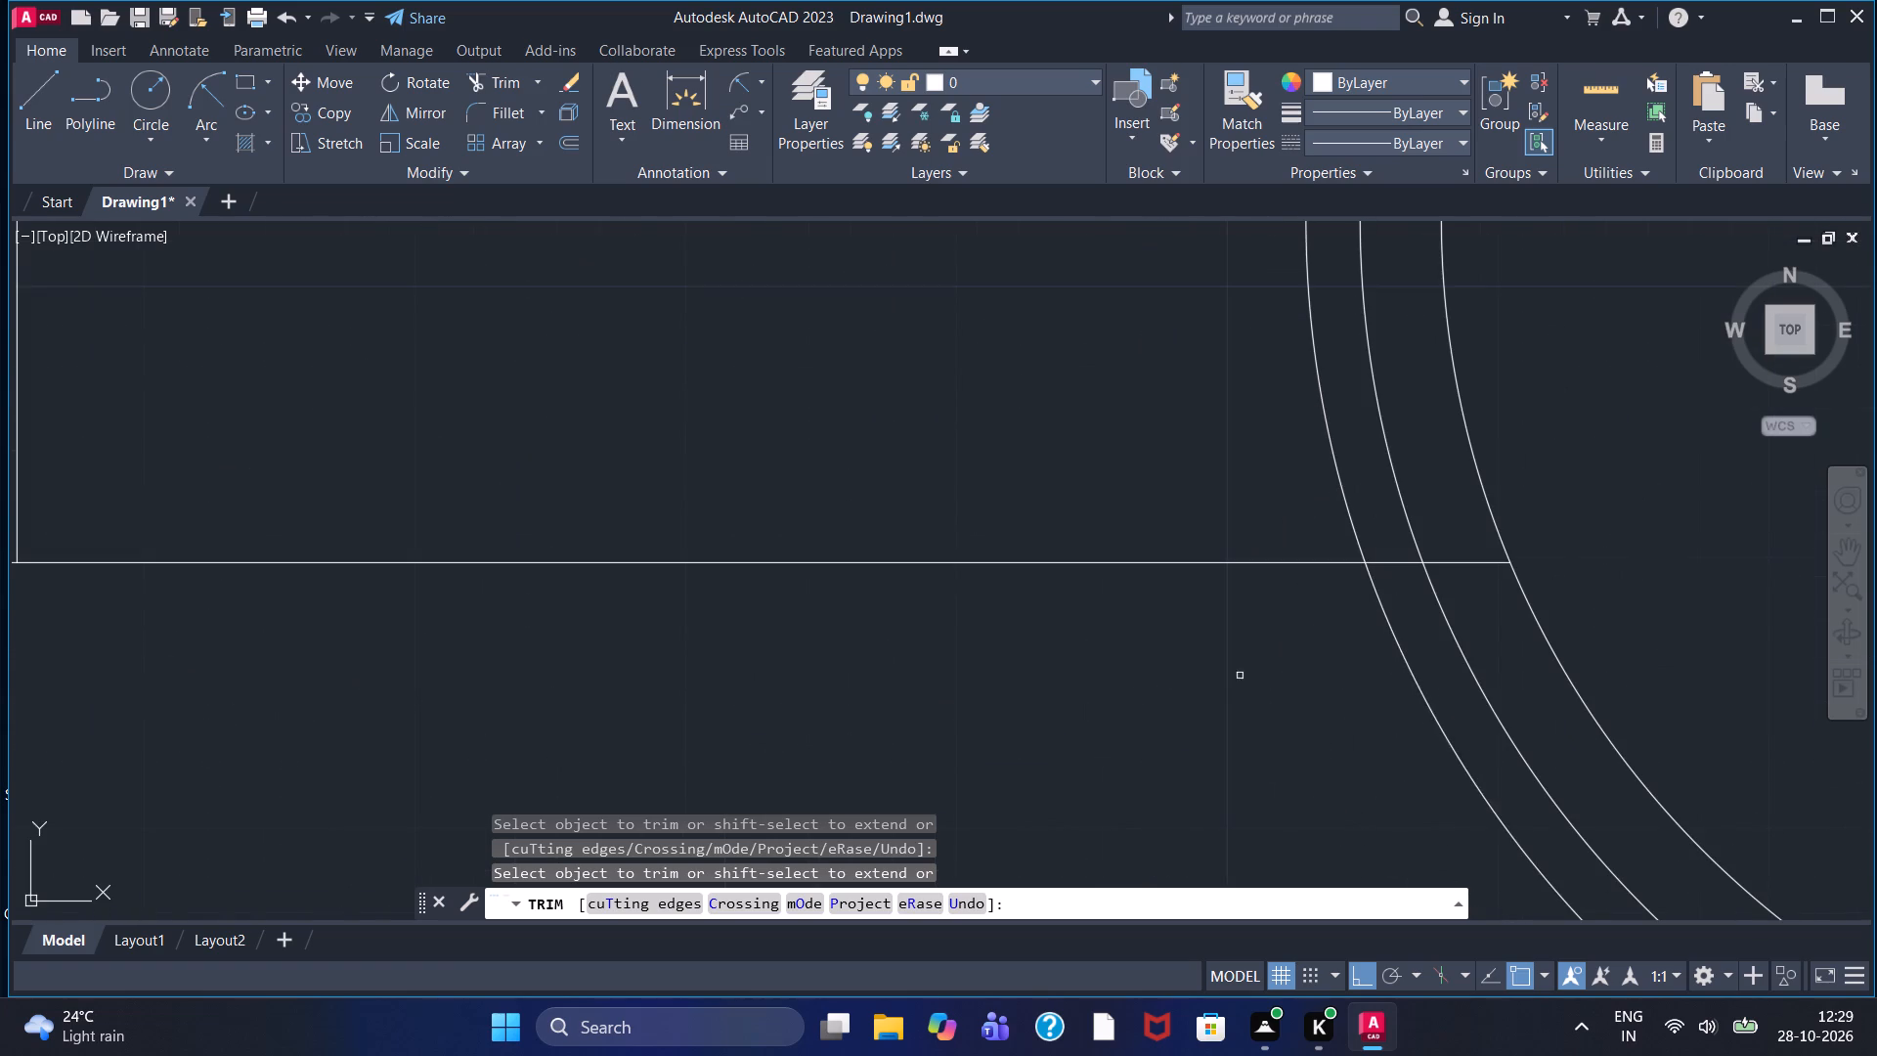
{"action": "left_click", "coordinate": [1394, 561]}
{"action": "left_click", "coordinate": [1464, 568]}
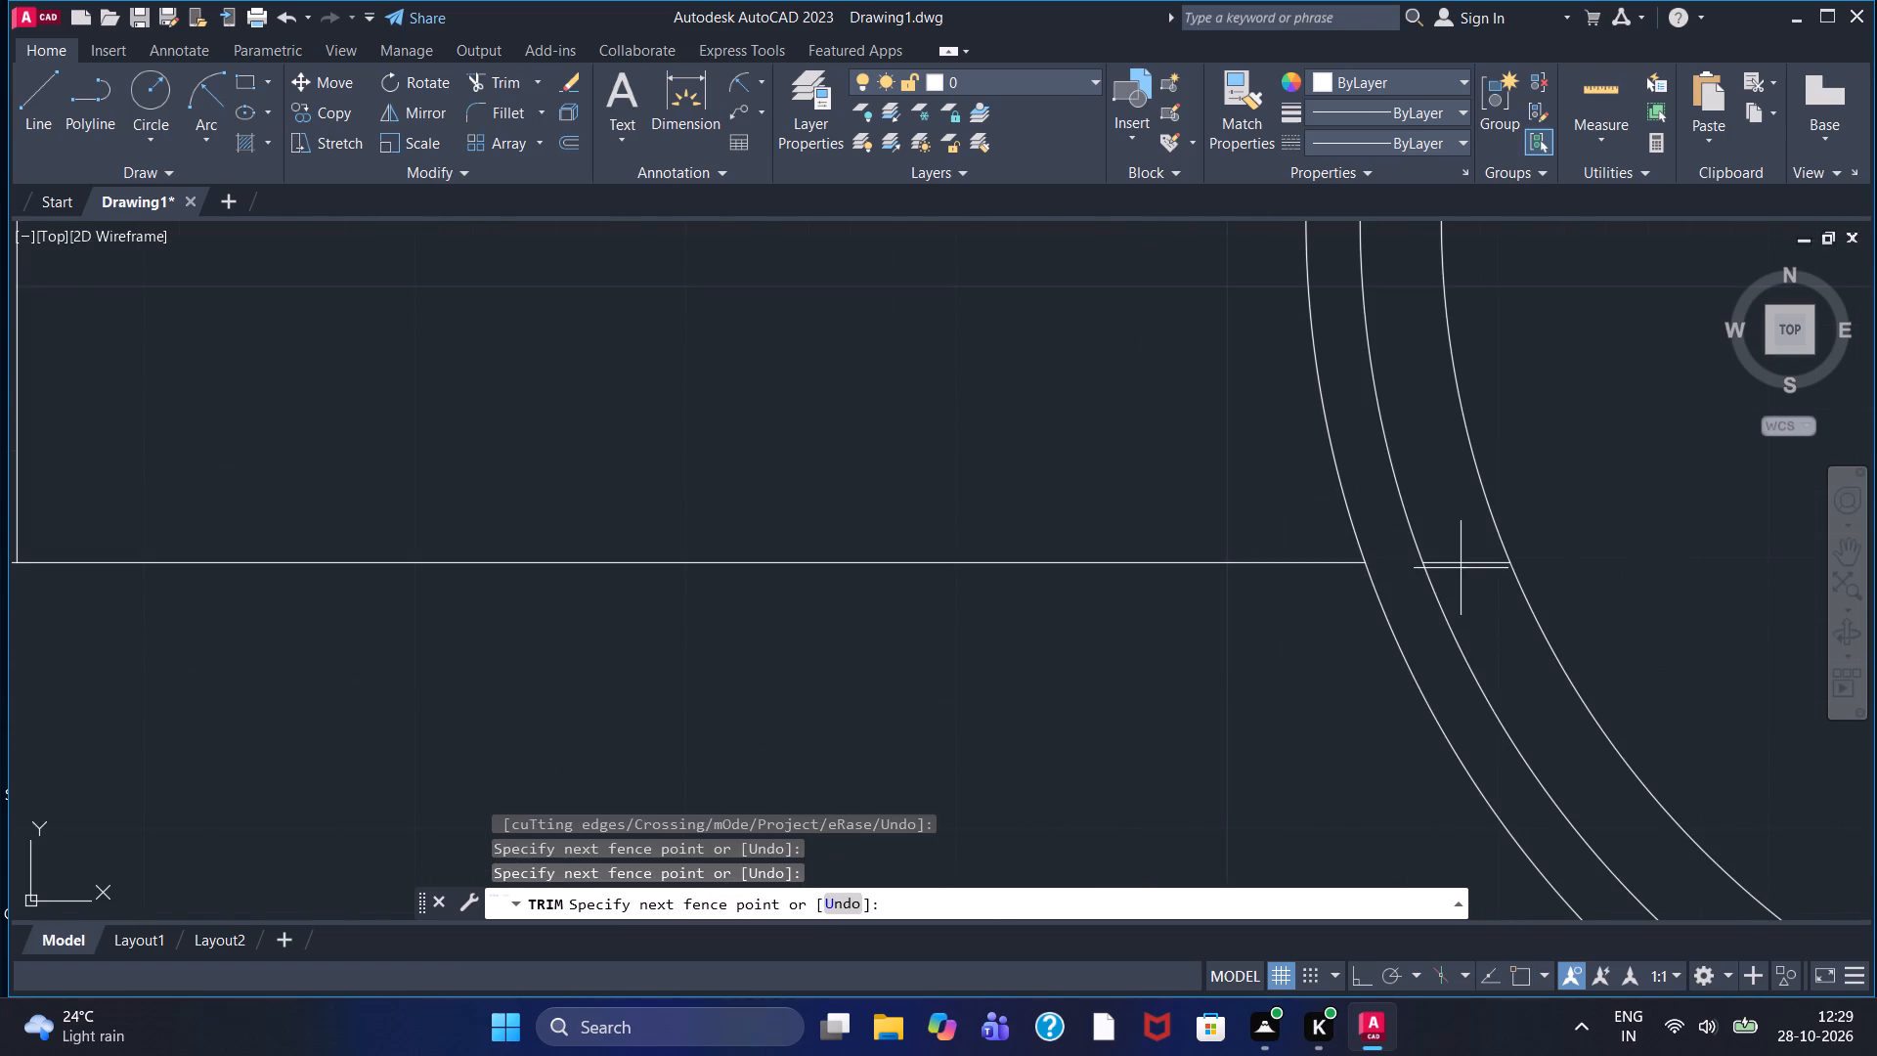
{"action": "left_click", "coordinate": [1460, 553]}
Fillet the lower neck line to the outermost large circle with radius 43.
{"action": "scroll", "coordinate": [1413, 541], "scroll_direction": "down", "scroll_amount": 1}
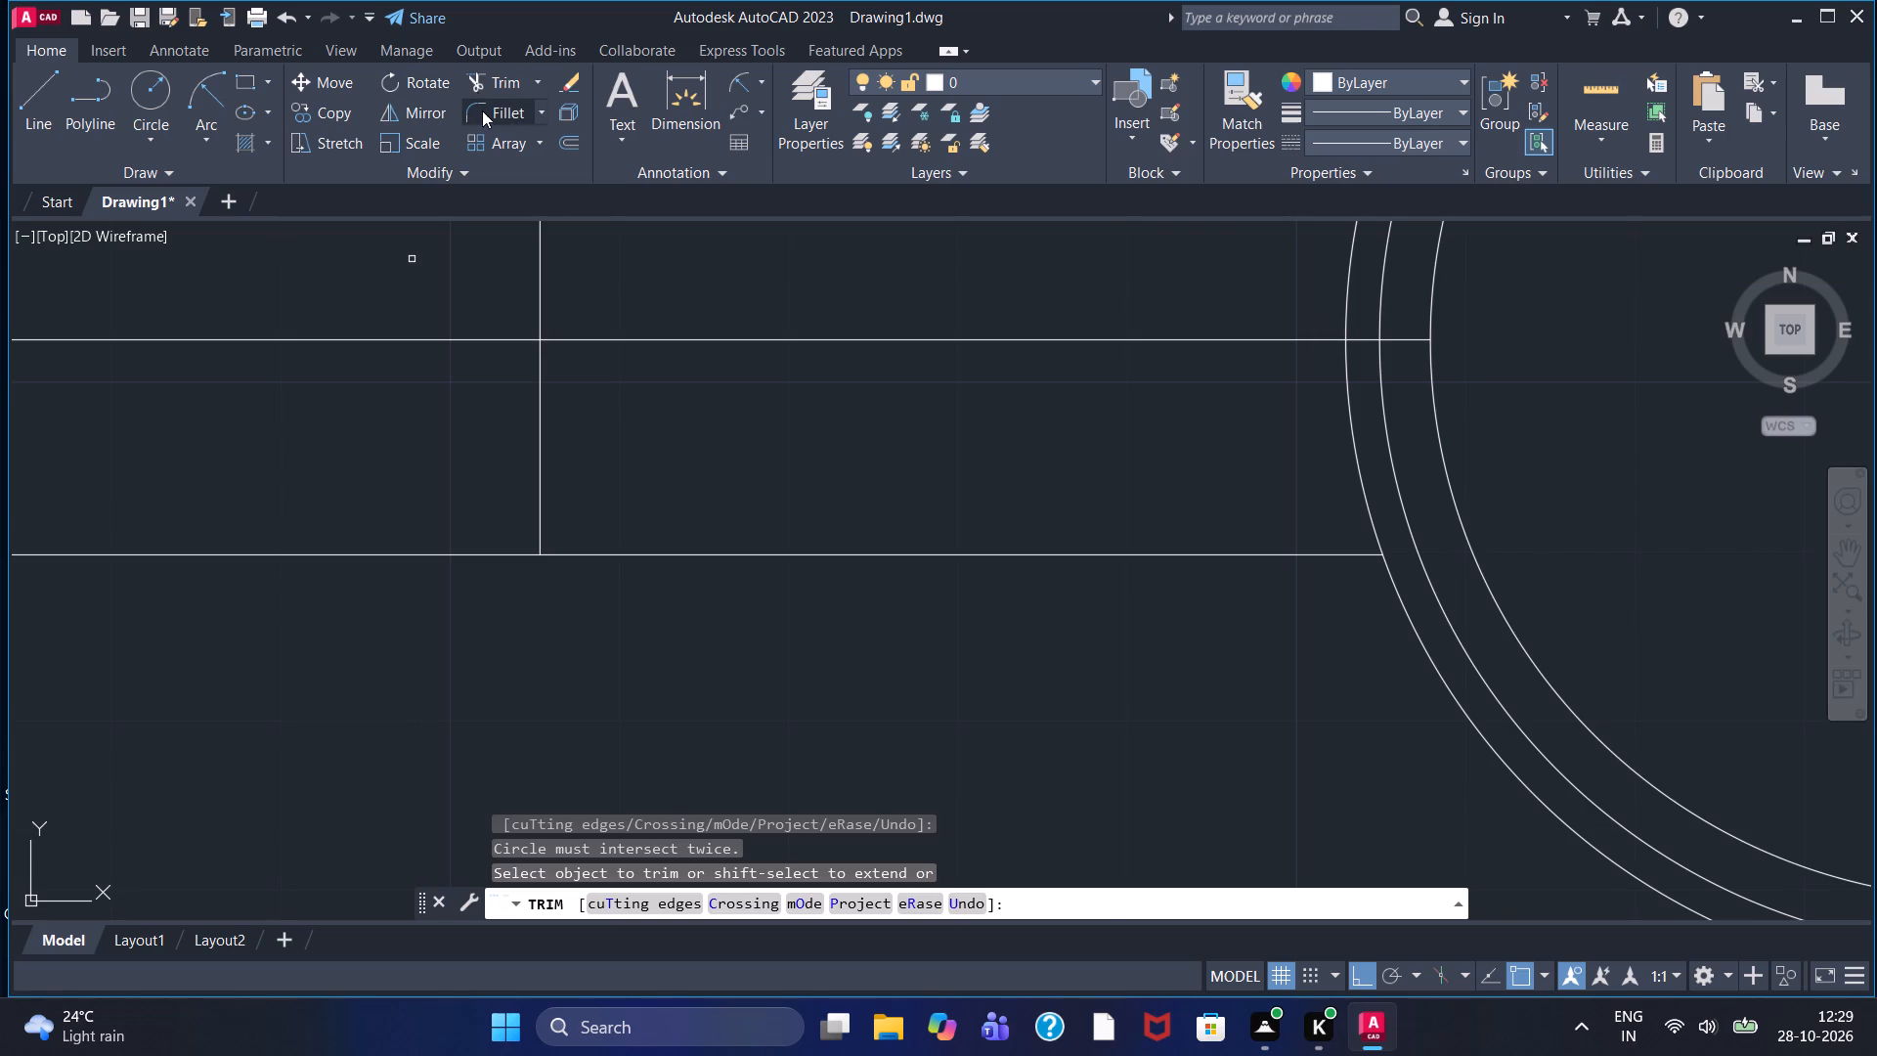
{"action": "left_click", "coordinate": [482, 116]}
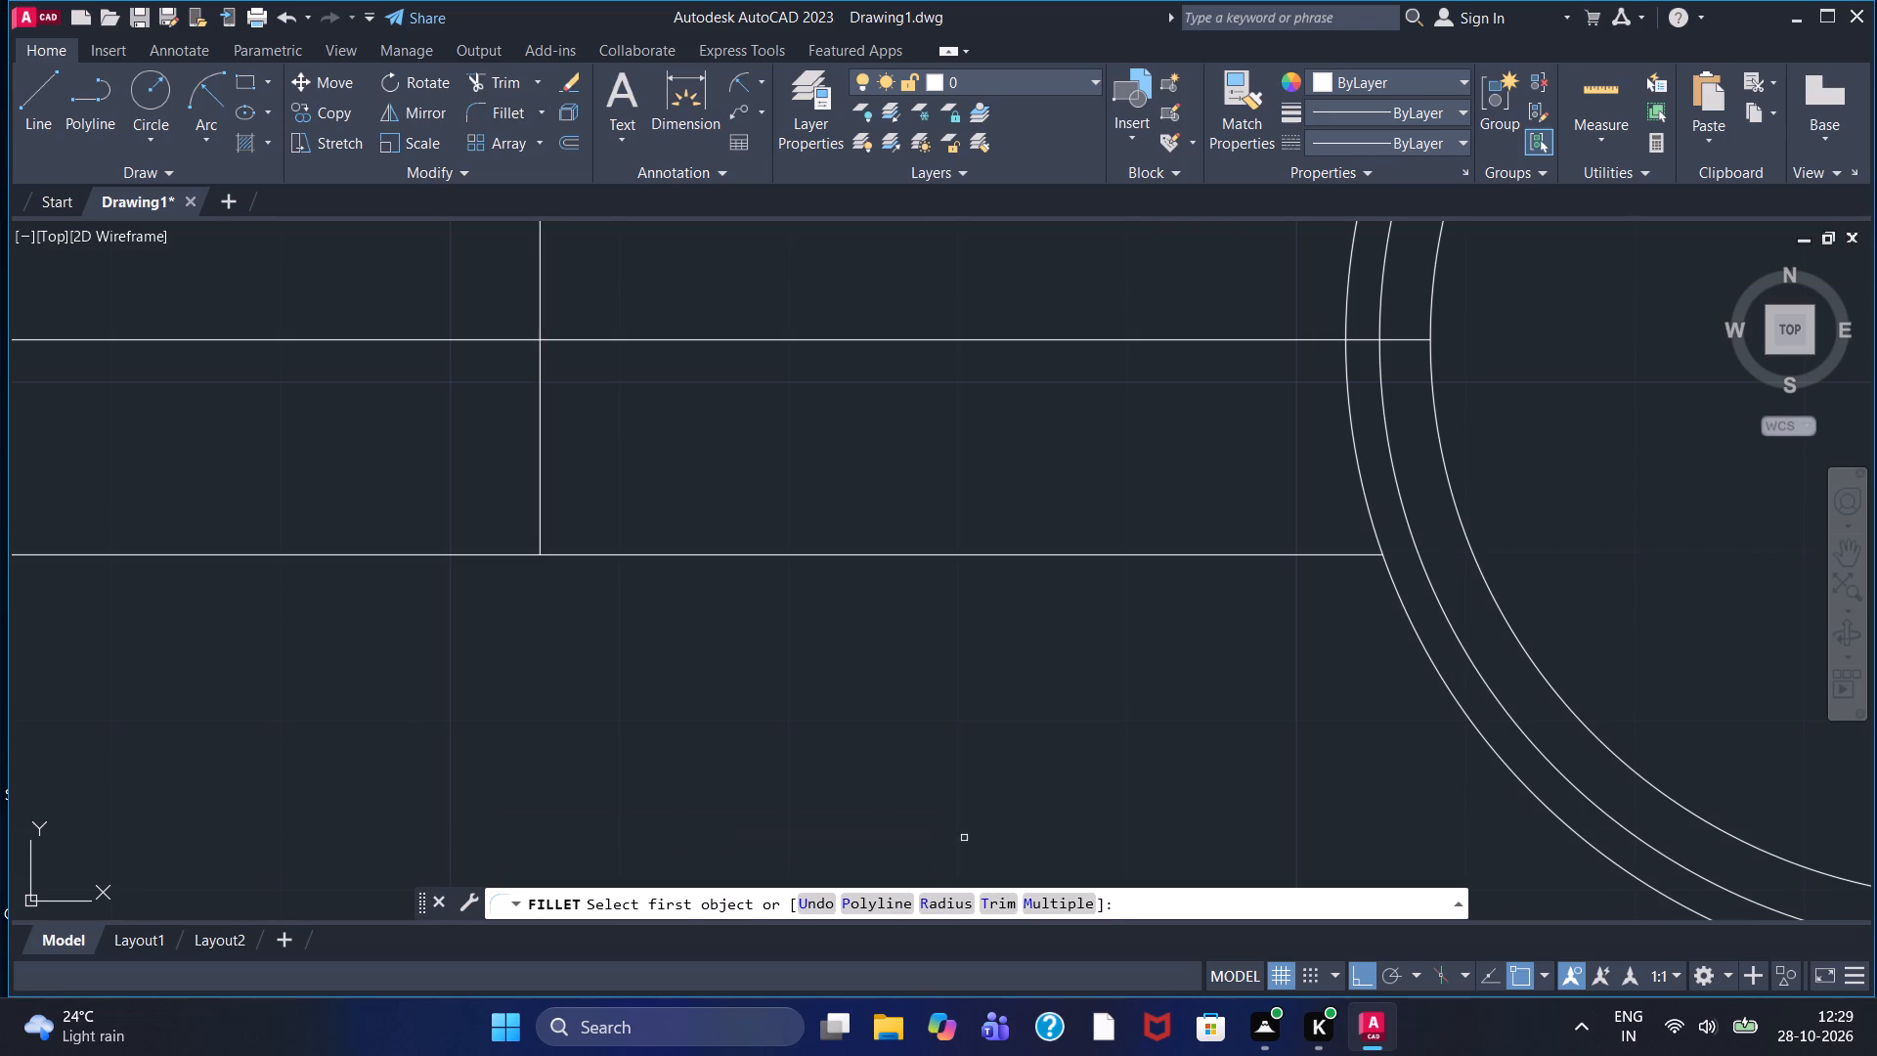
{"action": "left_click", "coordinate": [938, 904]}
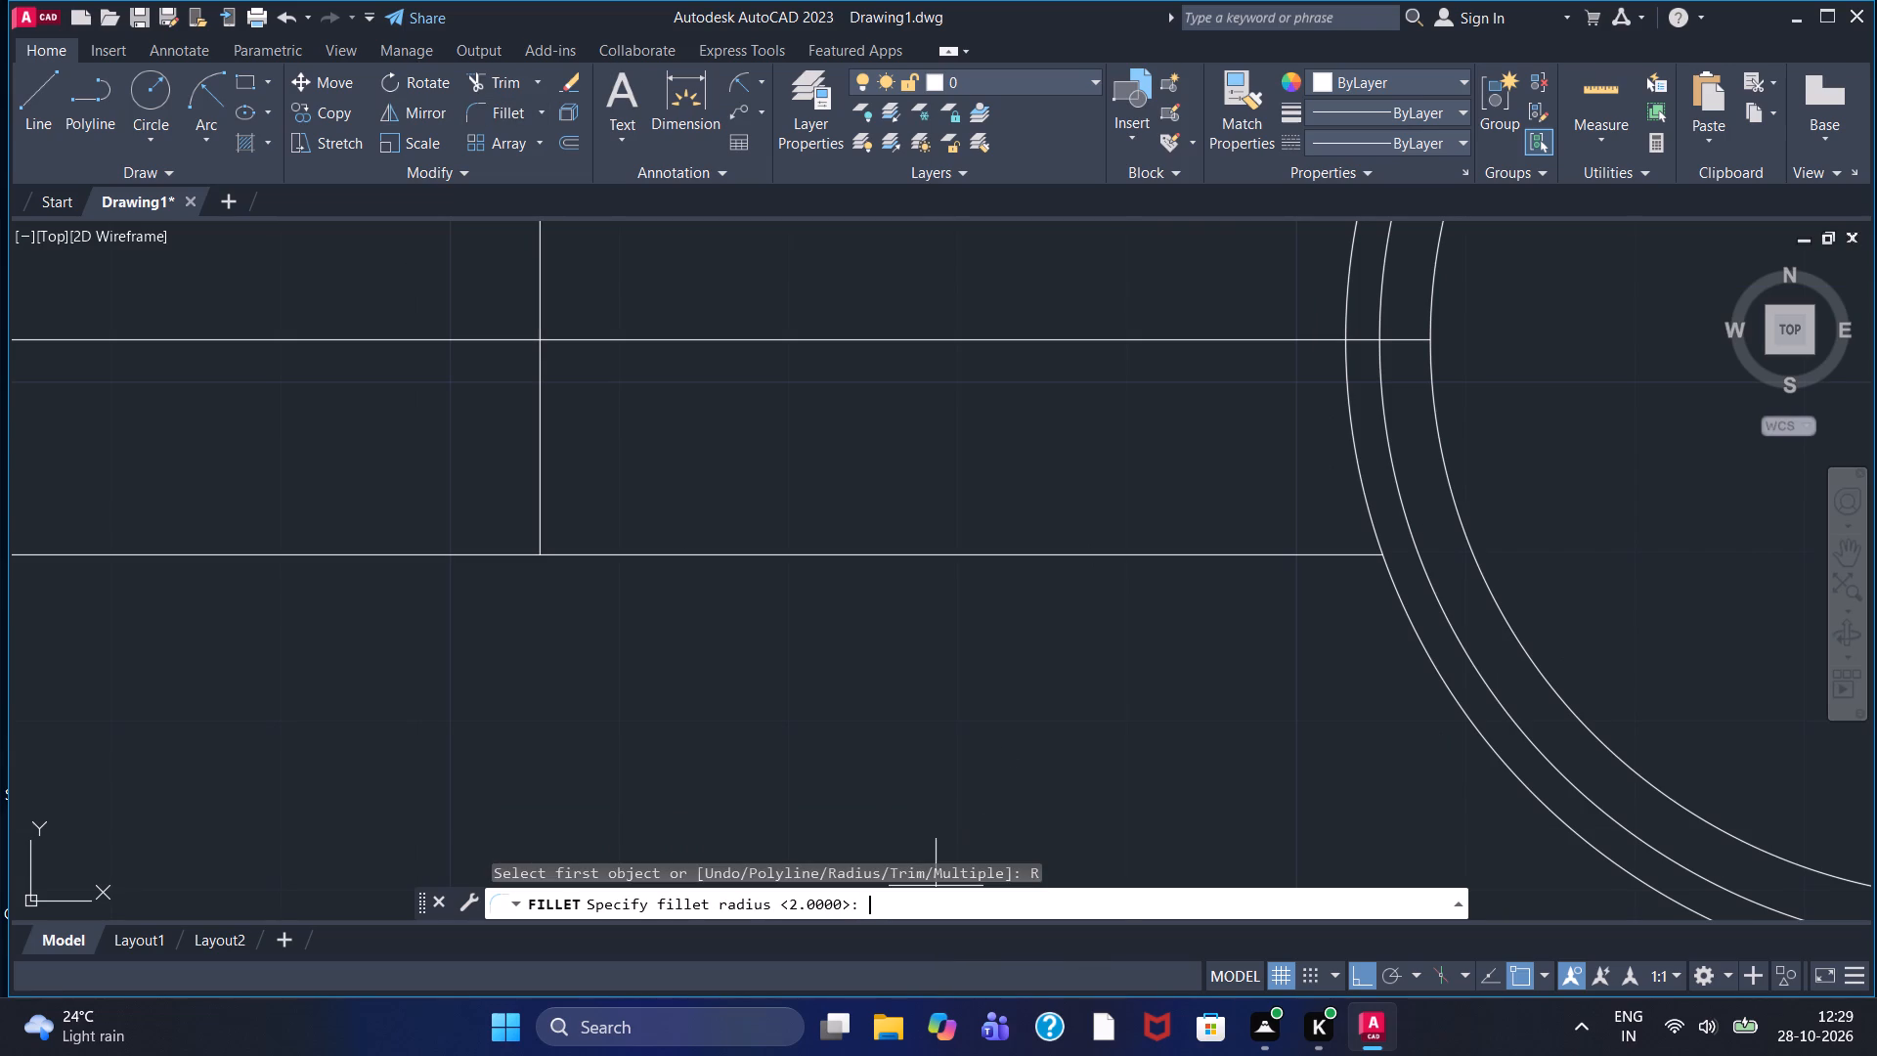
{"action": "type", "text": "43"}
{"action": "key", "text": "Return"}
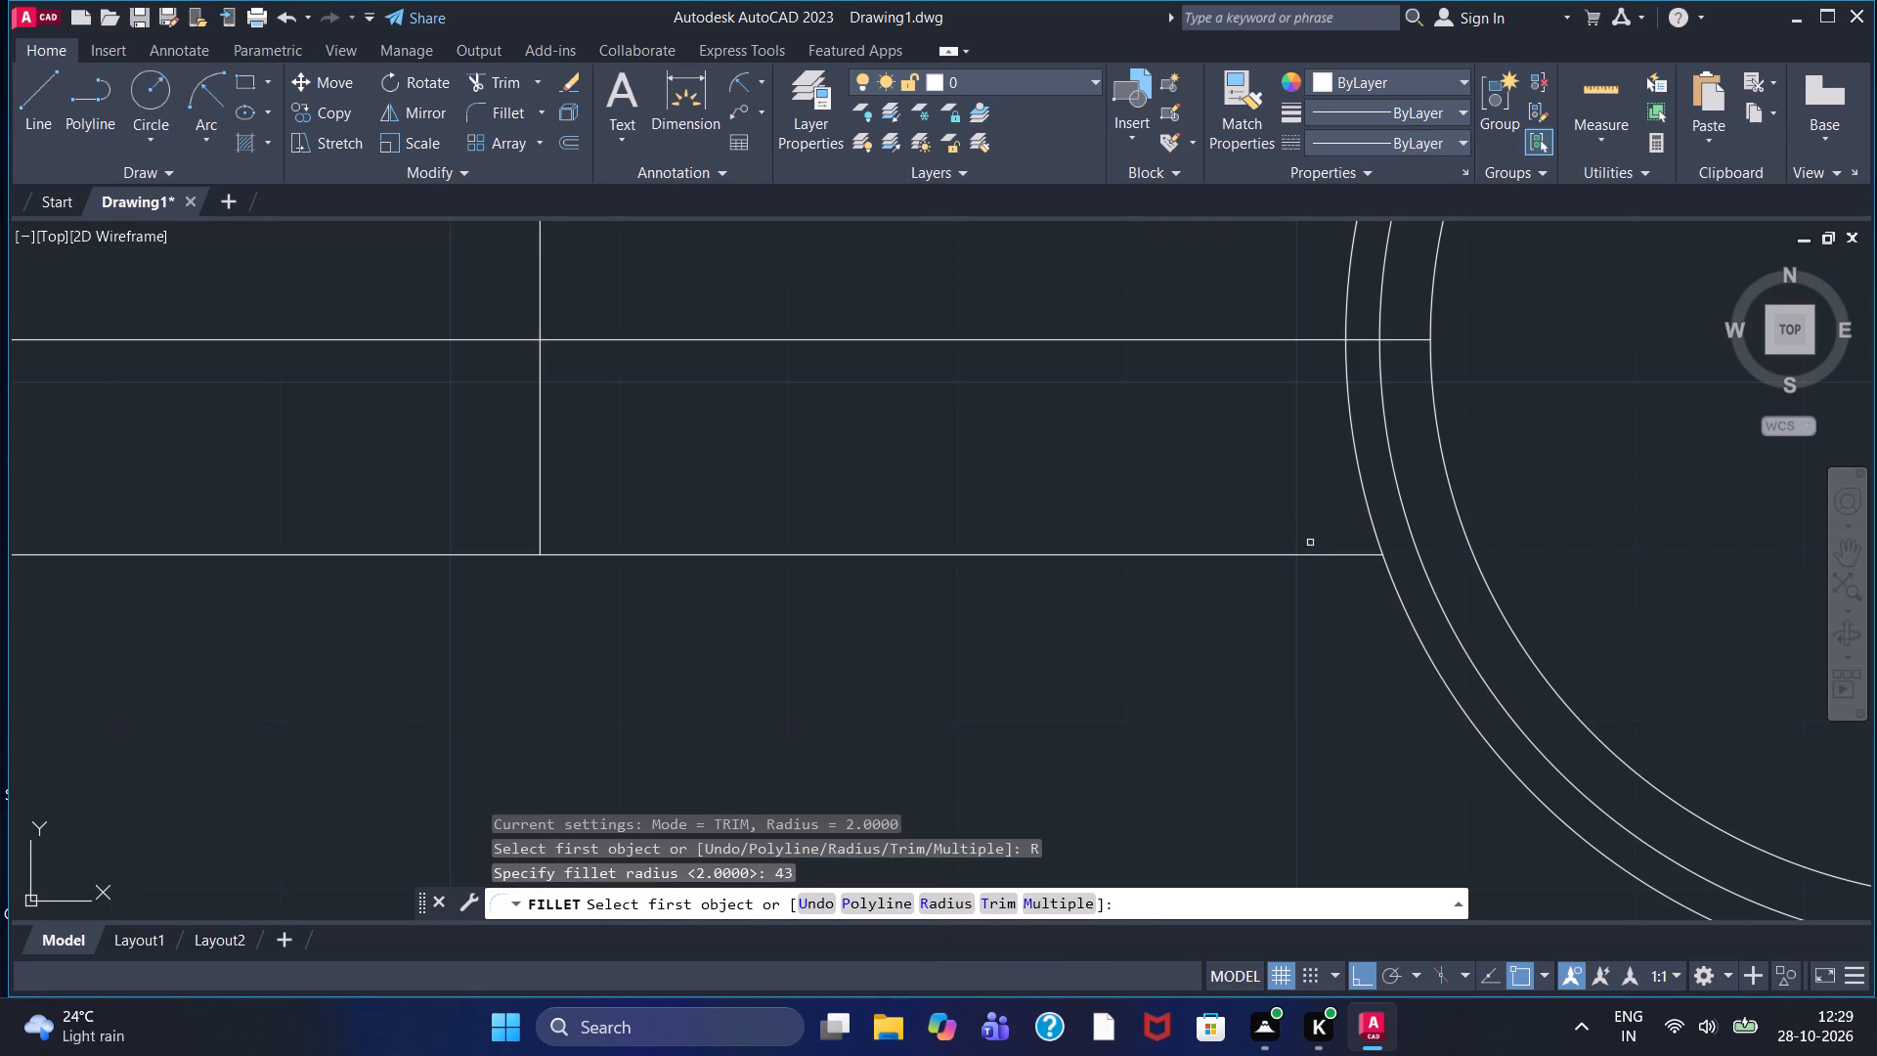
{"action": "left_click", "coordinate": [1318, 555]}
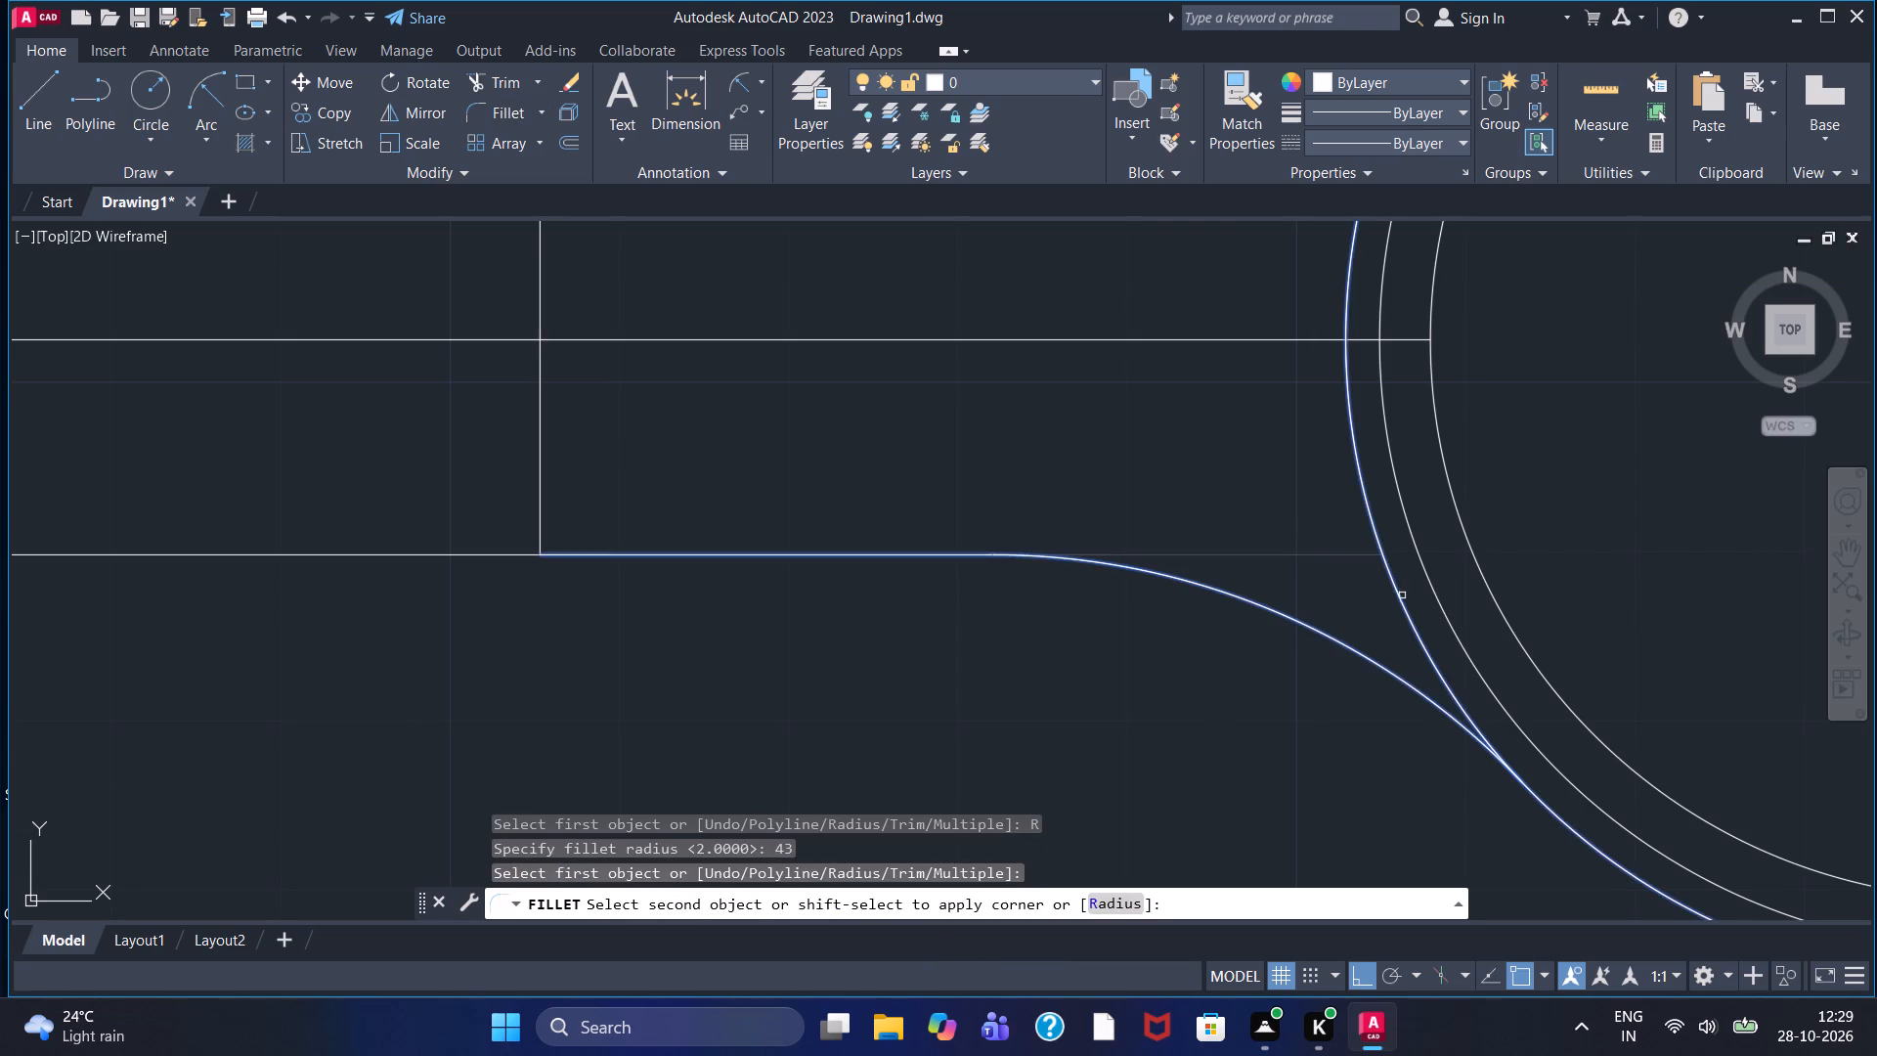
{"action": "left_click", "coordinate": [1402, 597]}
Trim the upper neck line back to the outermost large circle.
{"action": "scroll", "coordinate": [1312, 589], "scroll_direction": "down", "scroll_amount": 1}
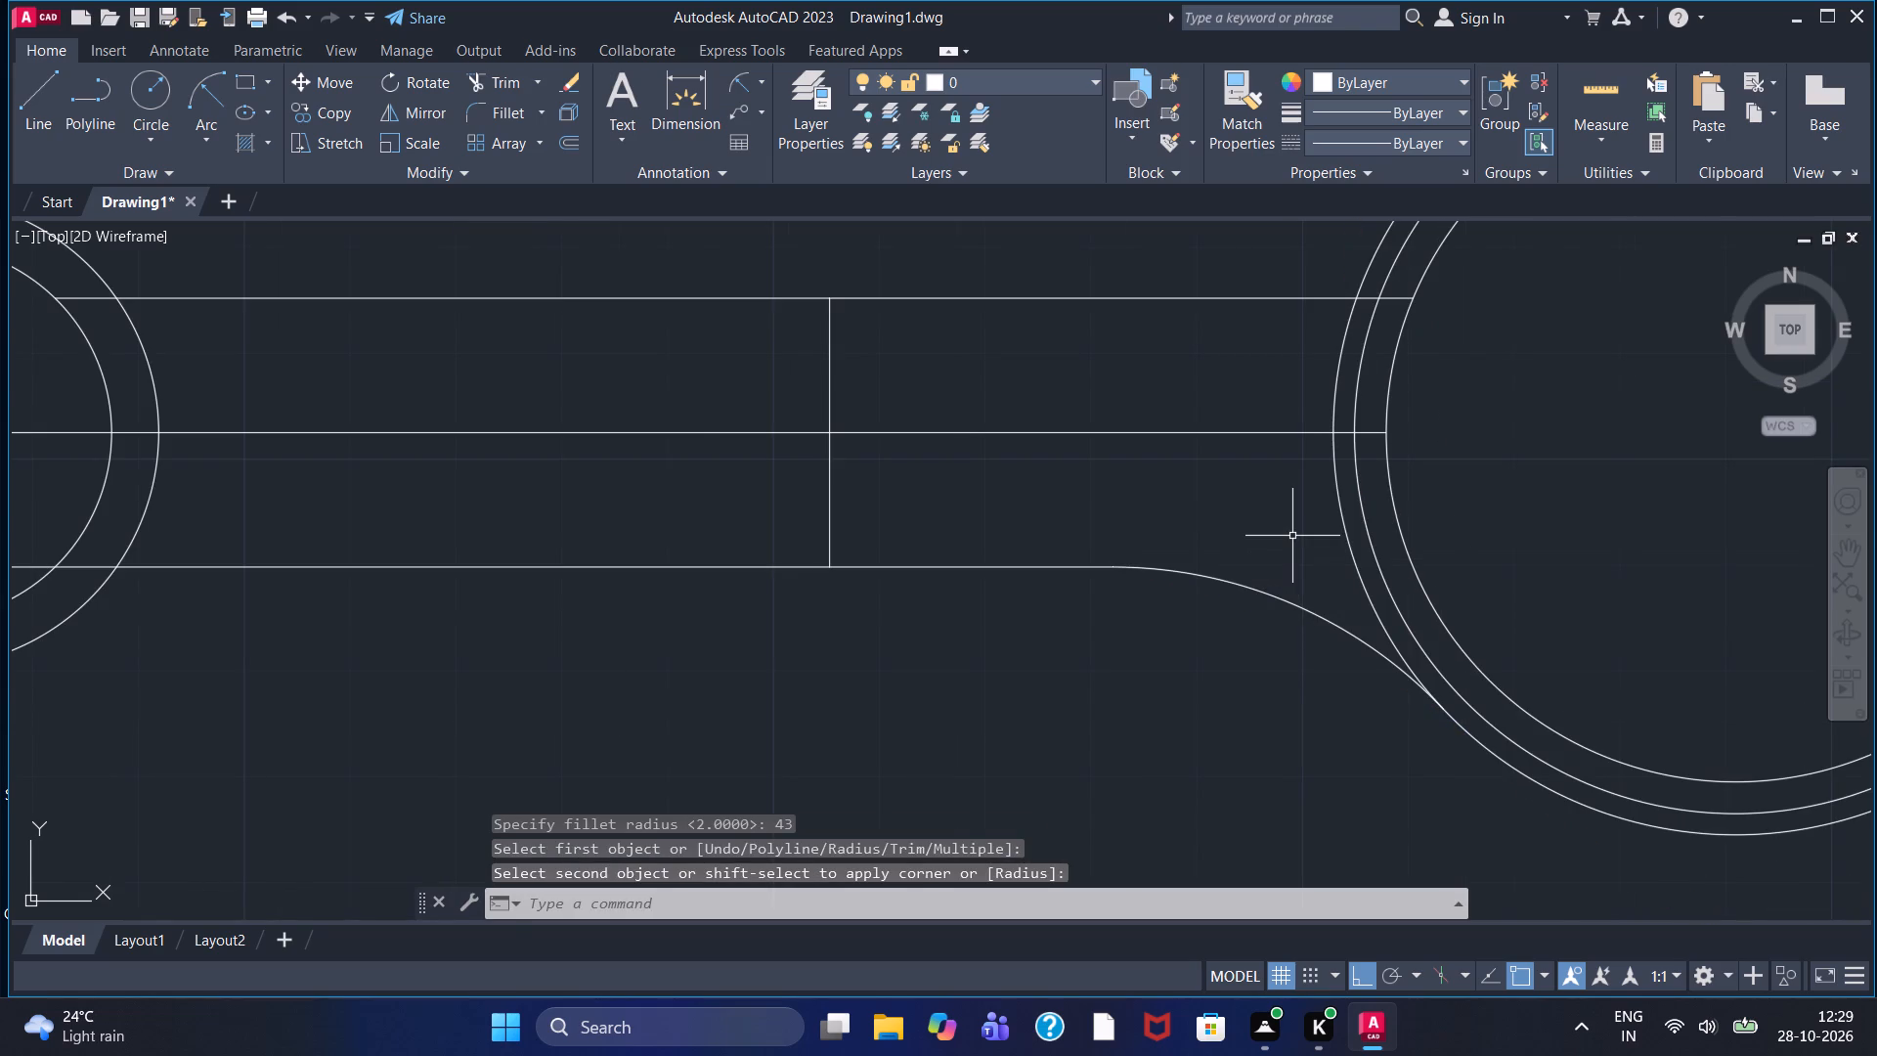
{"action": "scroll", "coordinate": [1292, 536], "scroll_direction": "down", "scroll_amount": 1}
{"action": "middle_click_drag", "start_coordinate": [1244, 453], "coordinate": [1227, 509]}
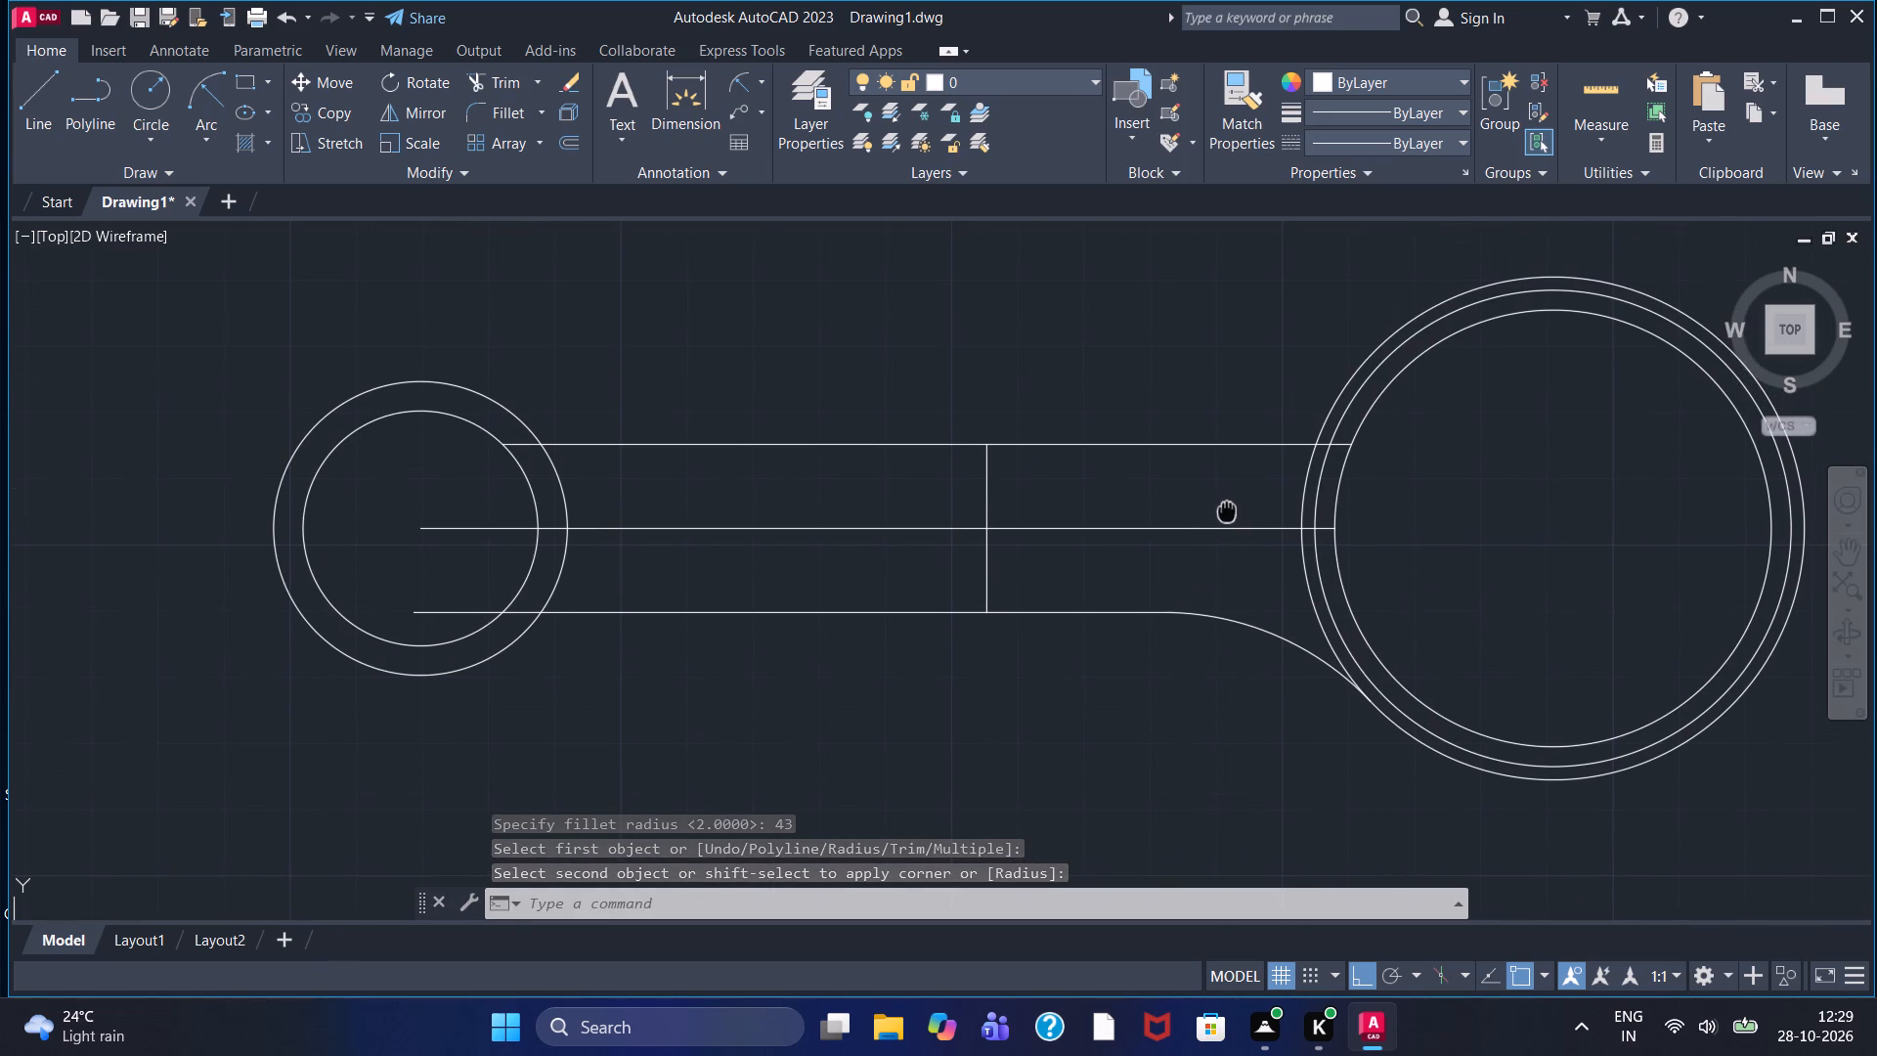
{"action": "middle_click_drag", "start_coordinate": [1227, 509], "coordinate": [1225, 546]}
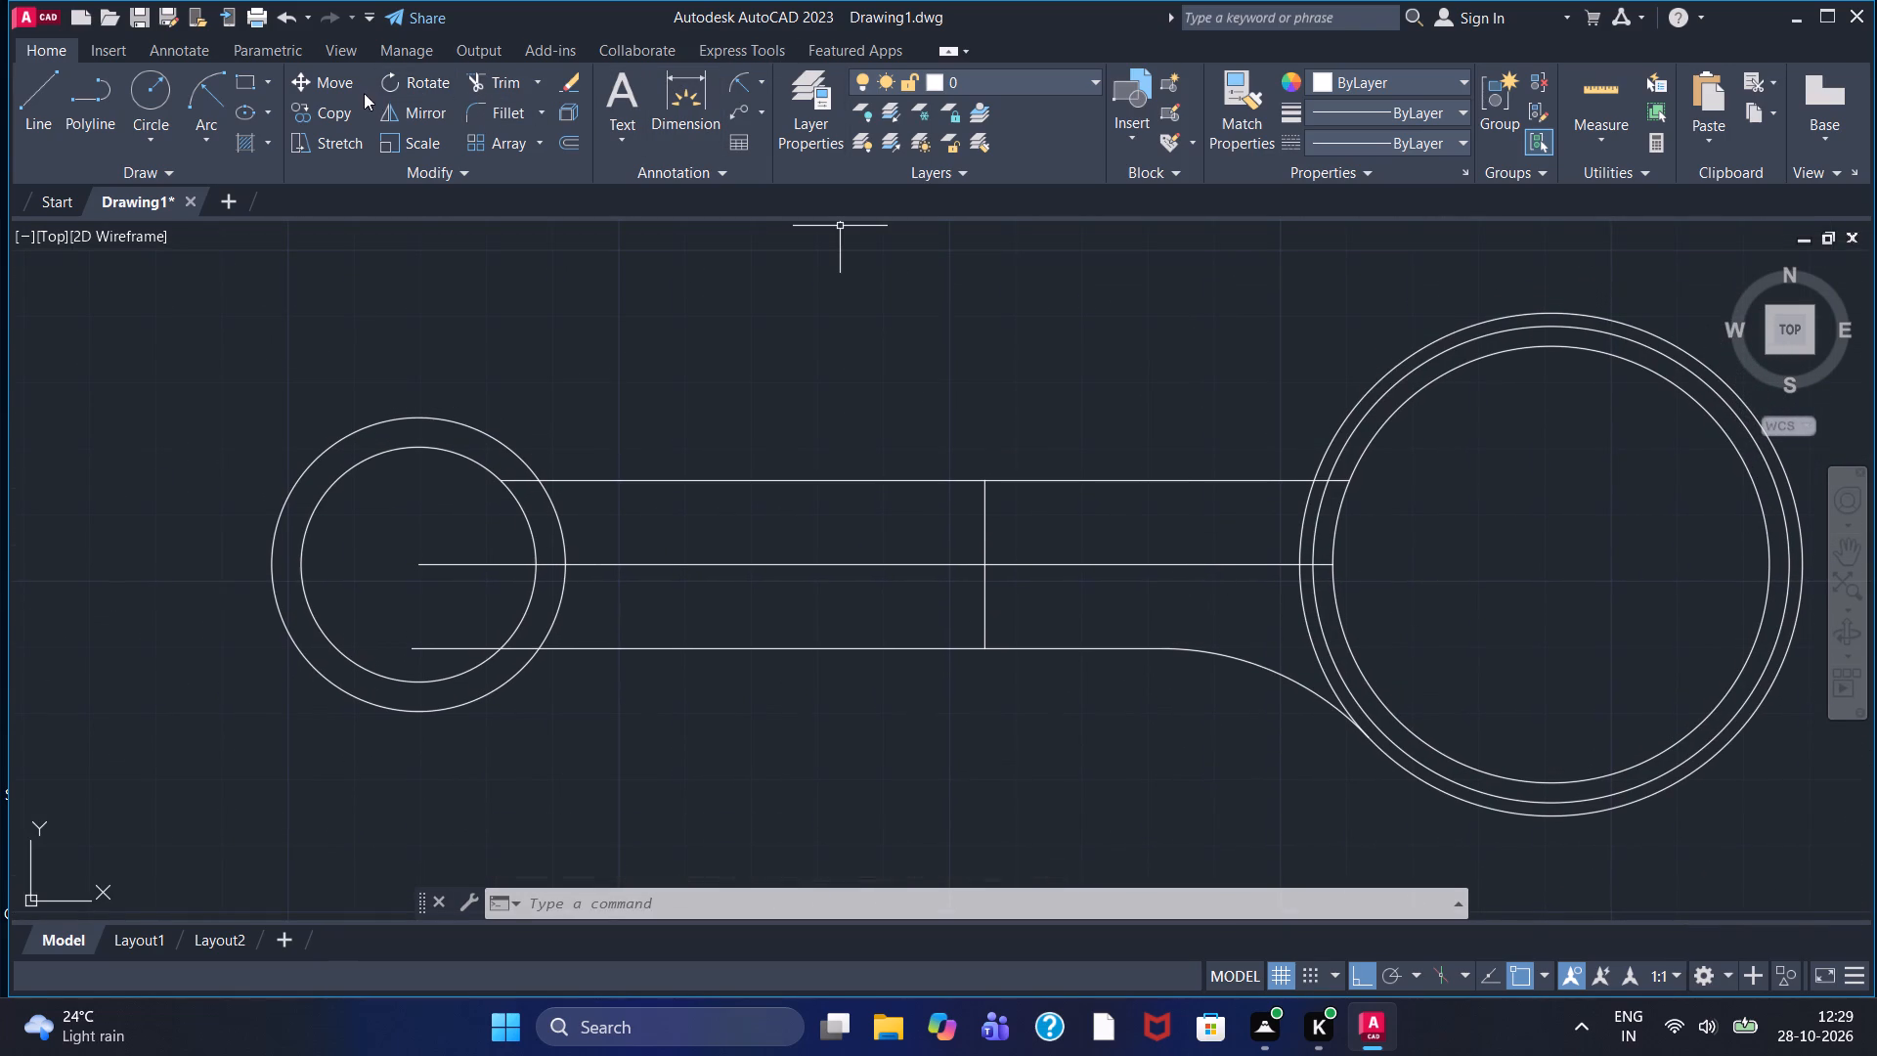
{"action": "left_click", "coordinate": [512, 72]}
{"action": "scroll", "coordinate": [1354, 517], "scroll_direction": "up", "scroll_amount": 2}
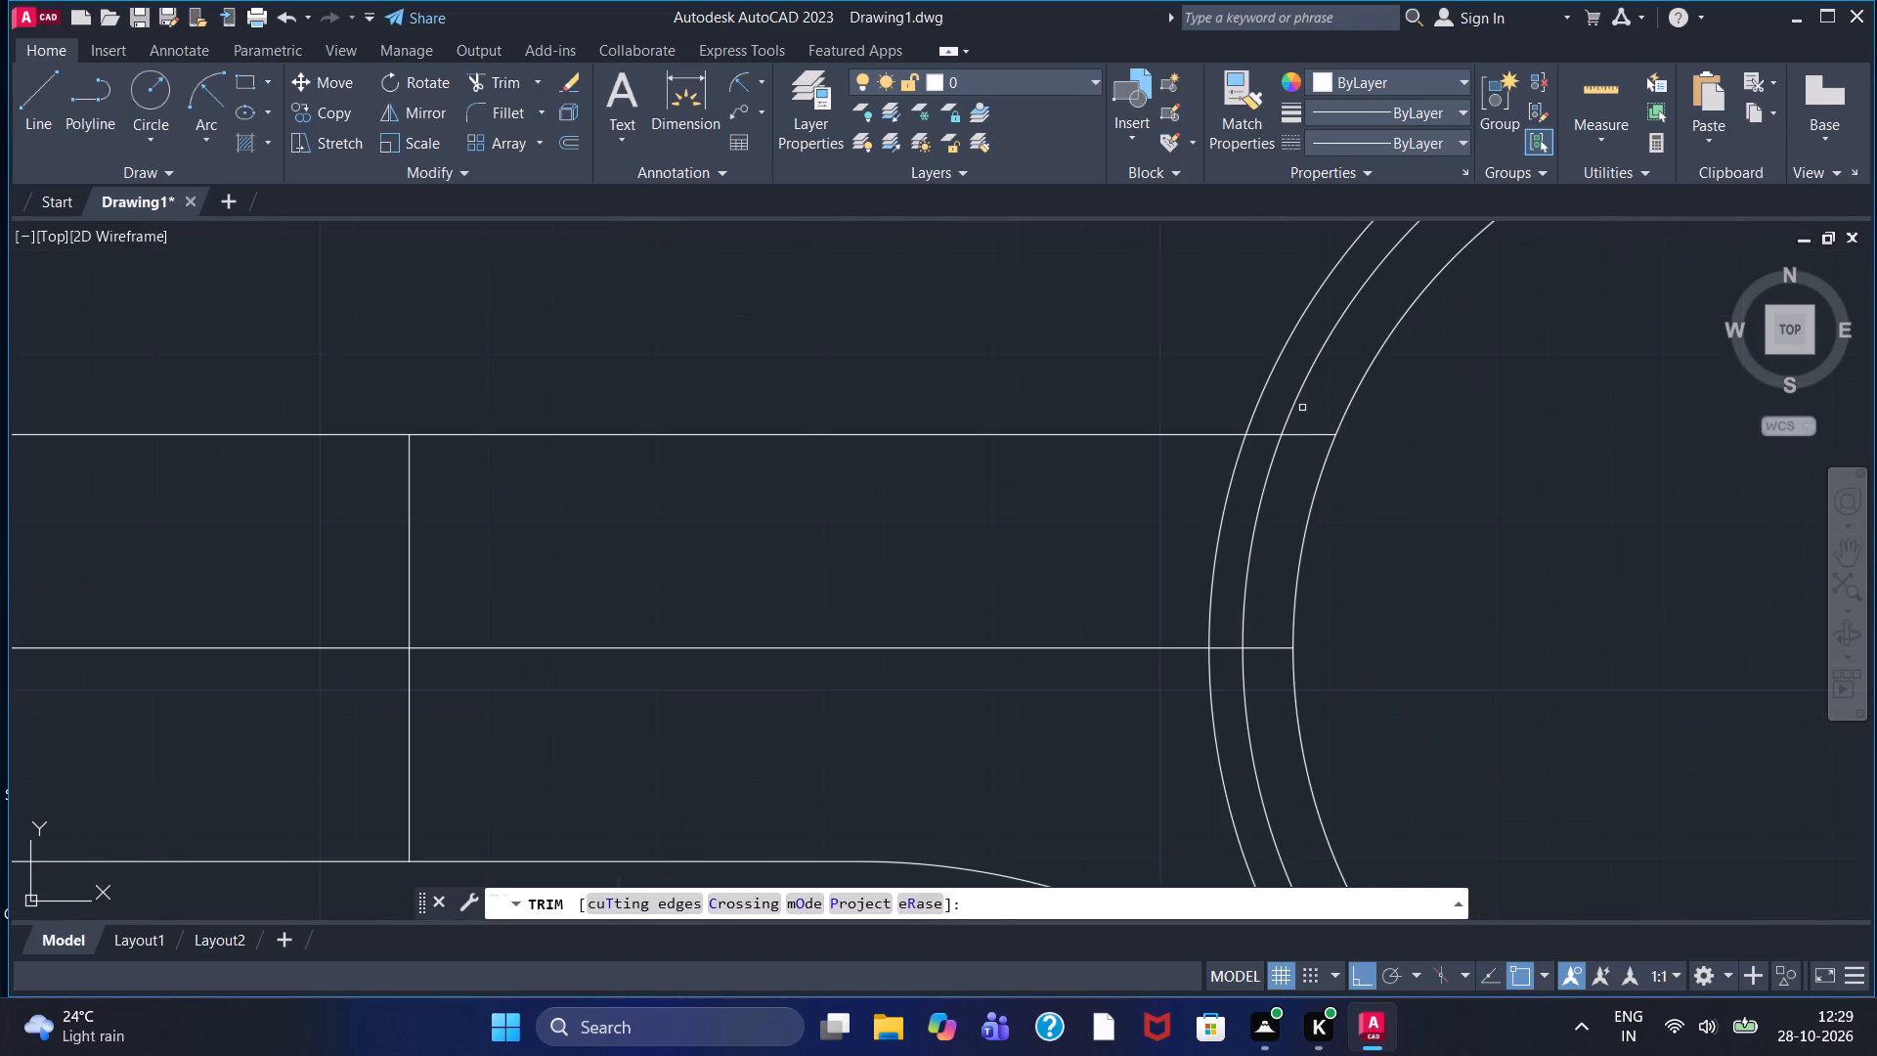
{"action": "left_click", "coordinate": [1317, 431]}
{"action": "left_click", "coordinate": [1260, 441]}
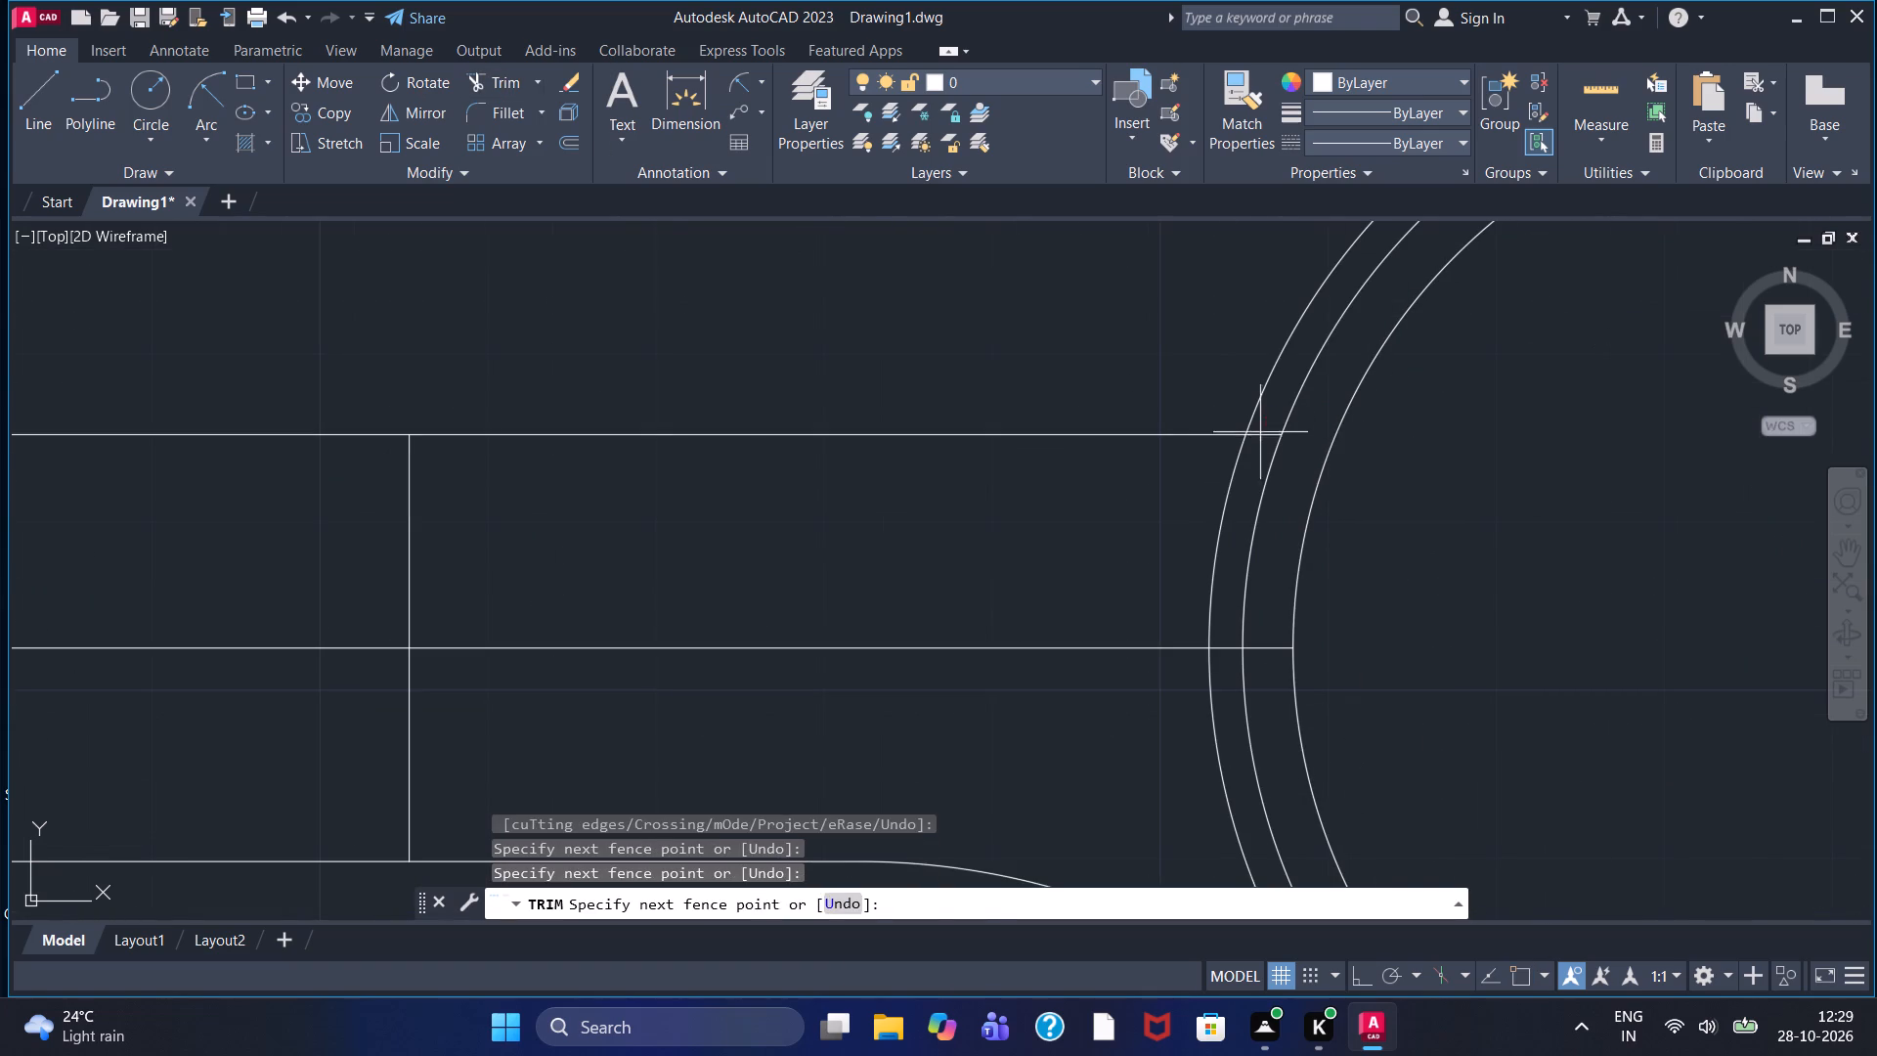
{"action": "left_click", "coordinate": [1264, 427]}
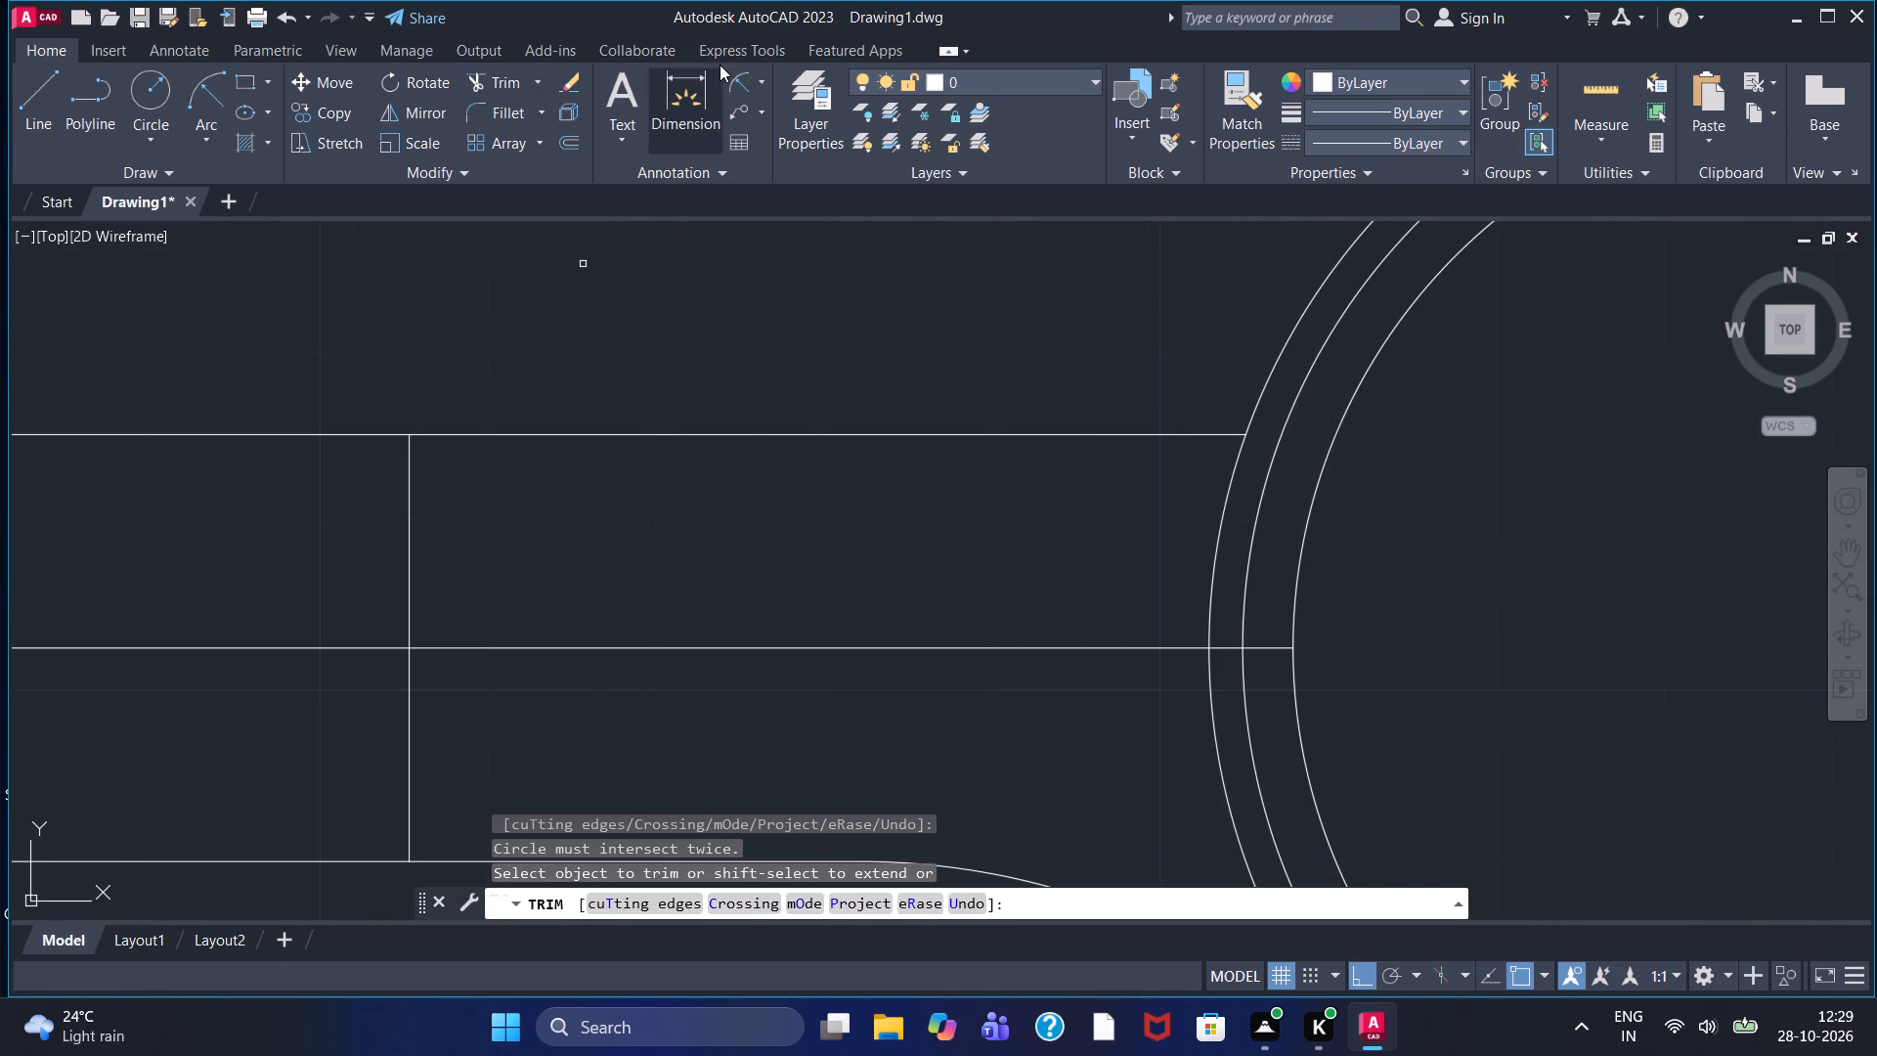
Fillet the upper neck line to the outermost large circle with radius 43.
{"action": "left_click", "coordinate": [502, 118]}
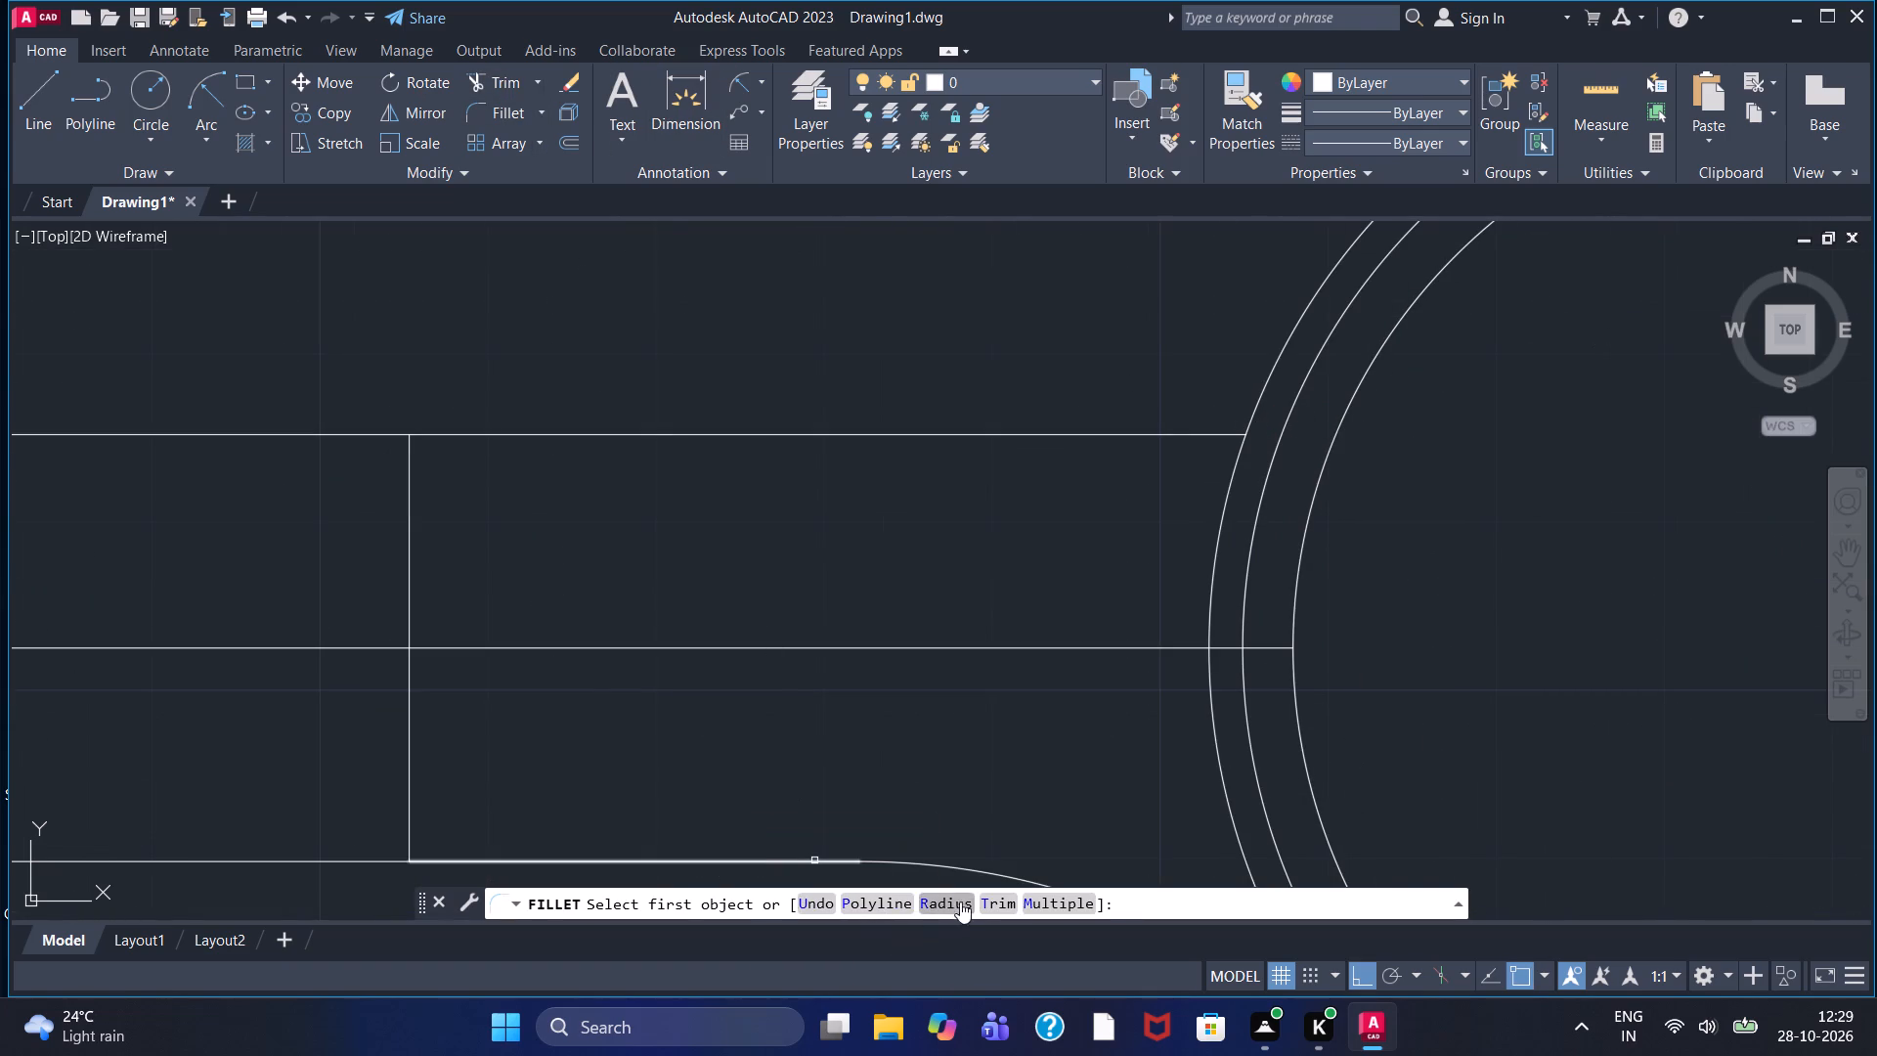
{"action": "left_click", "coordinate": [960, 902]}
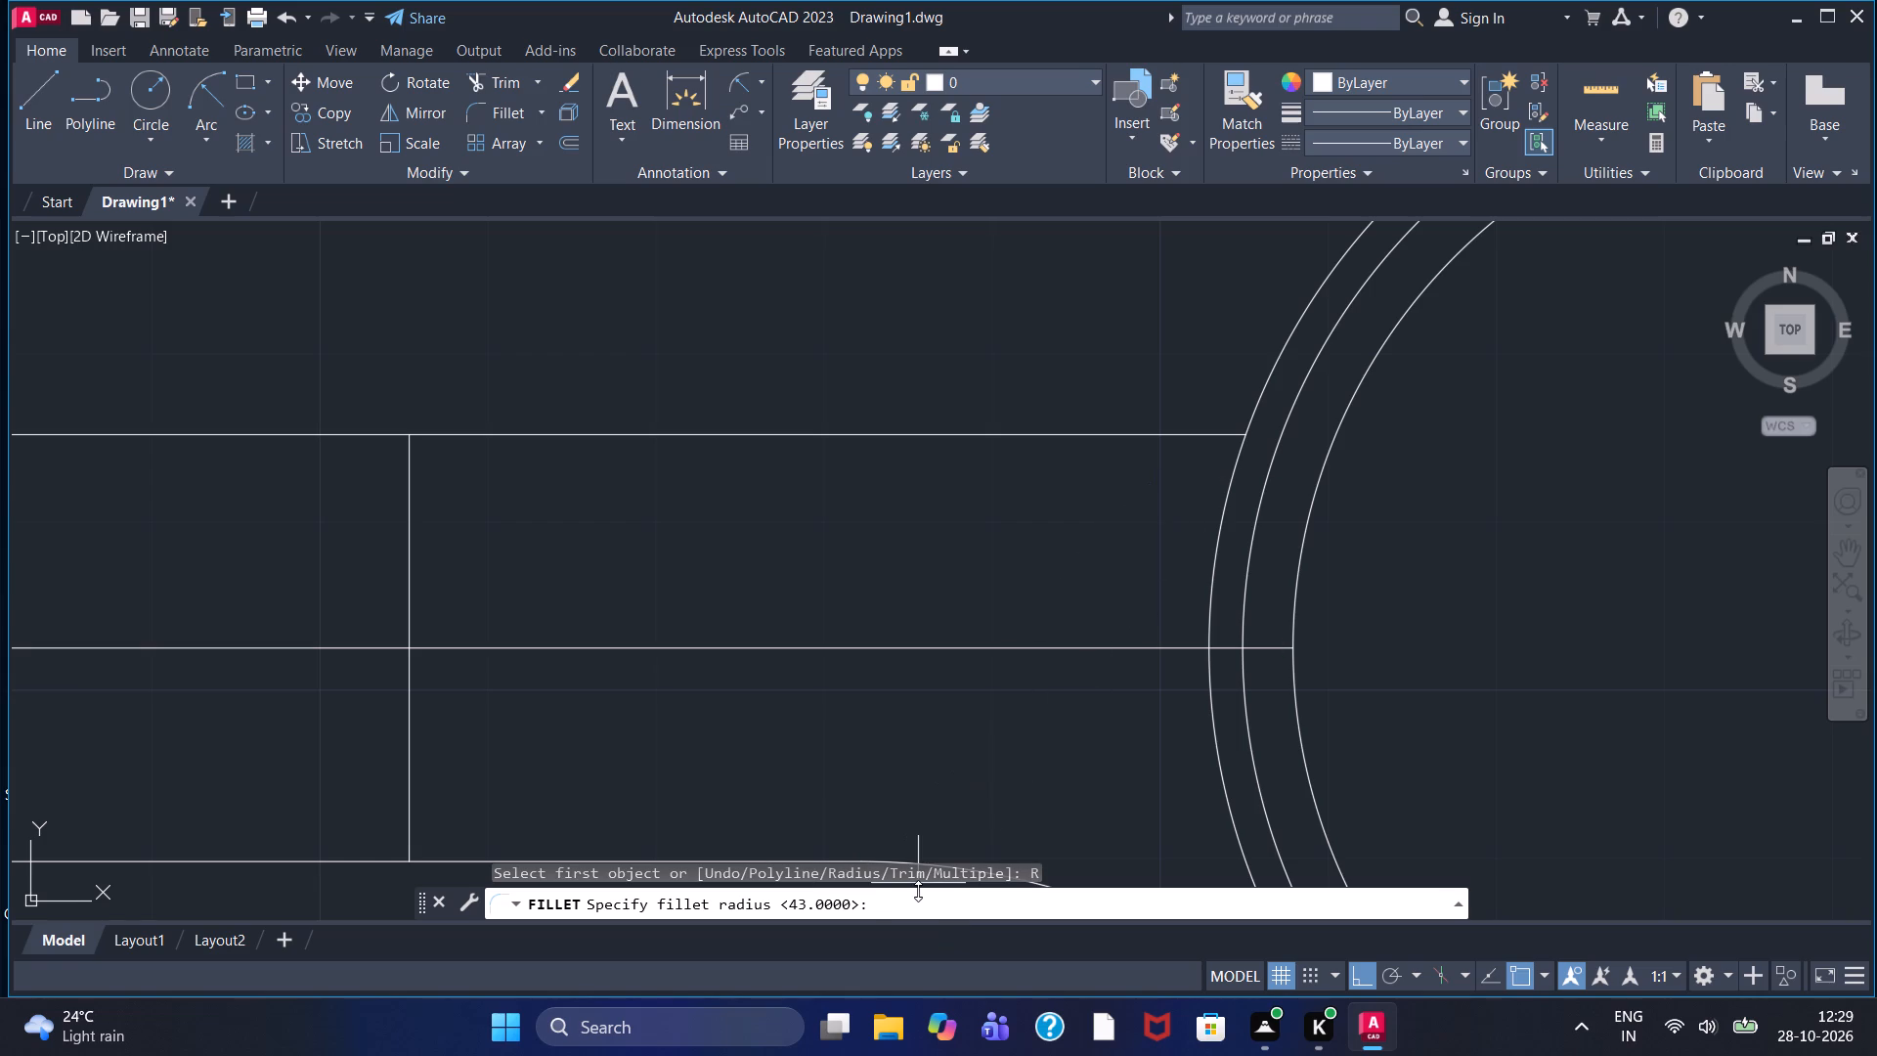
{"action": "type", "text": "43"}
{"action": "key", "text": "Return"}
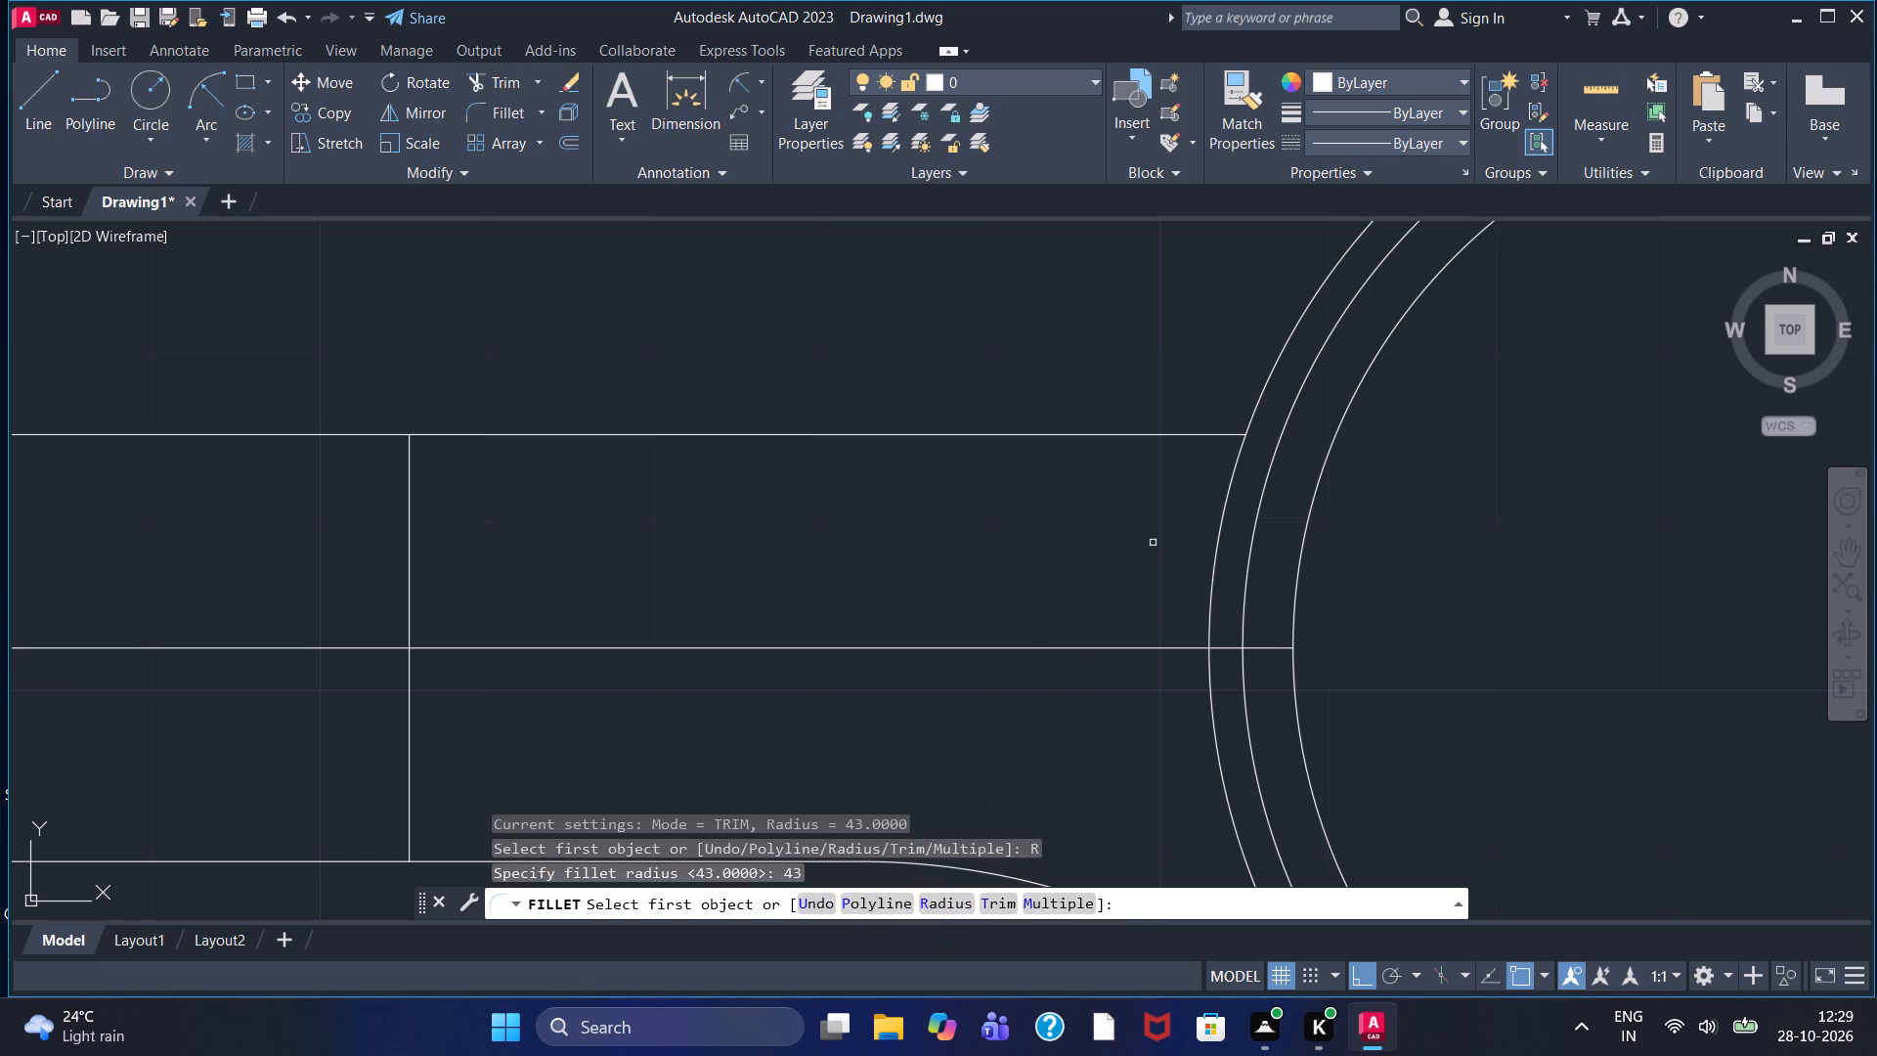
{"action": "left_click", "coordinate": [1213, 434]}
{"action": "left_click", "coordinate": [1255, 398]}
Trim the upper and lower neck lines back to the outer small circle.
{"action": "scroll", "coordinate": [1231, 409], "scroll_direction": "down", "scroll_amount": 2}
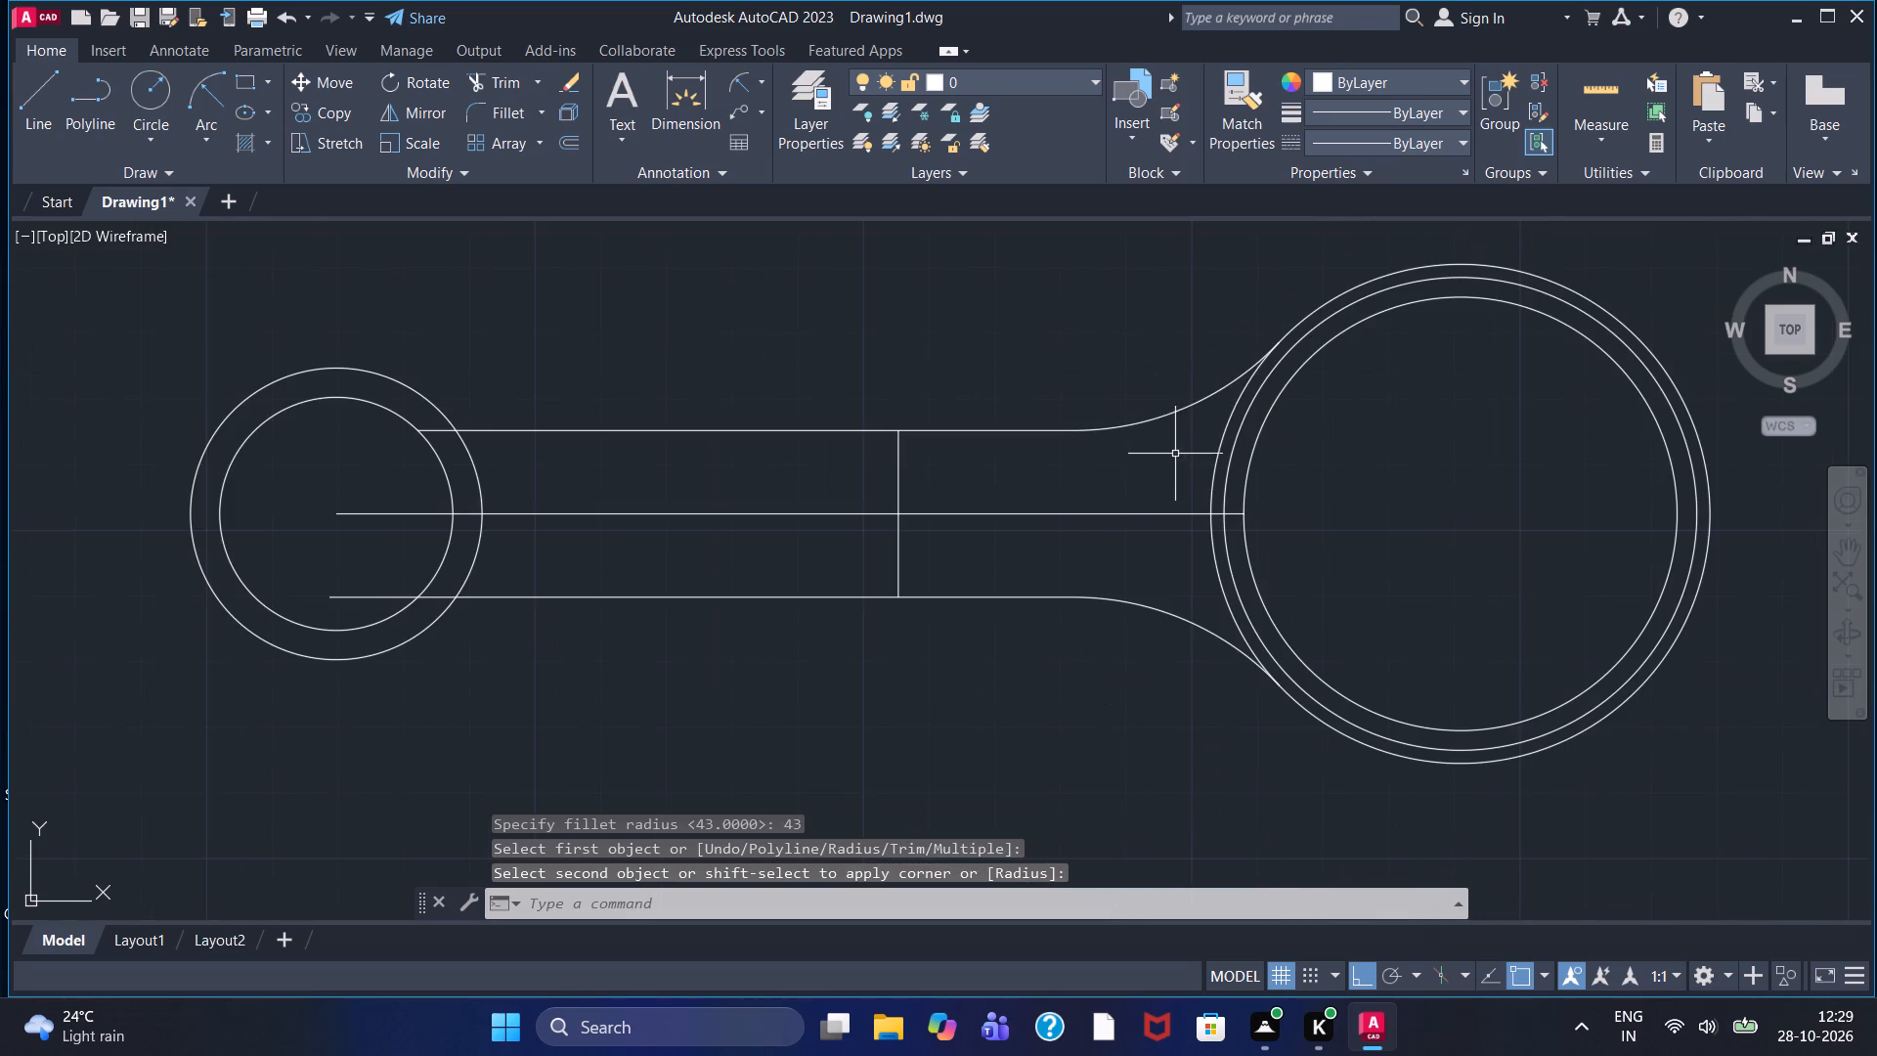
{"action": "middle_click_drag", "start_coordinate": [1135, 466], "coordinate": [1166, 489]}
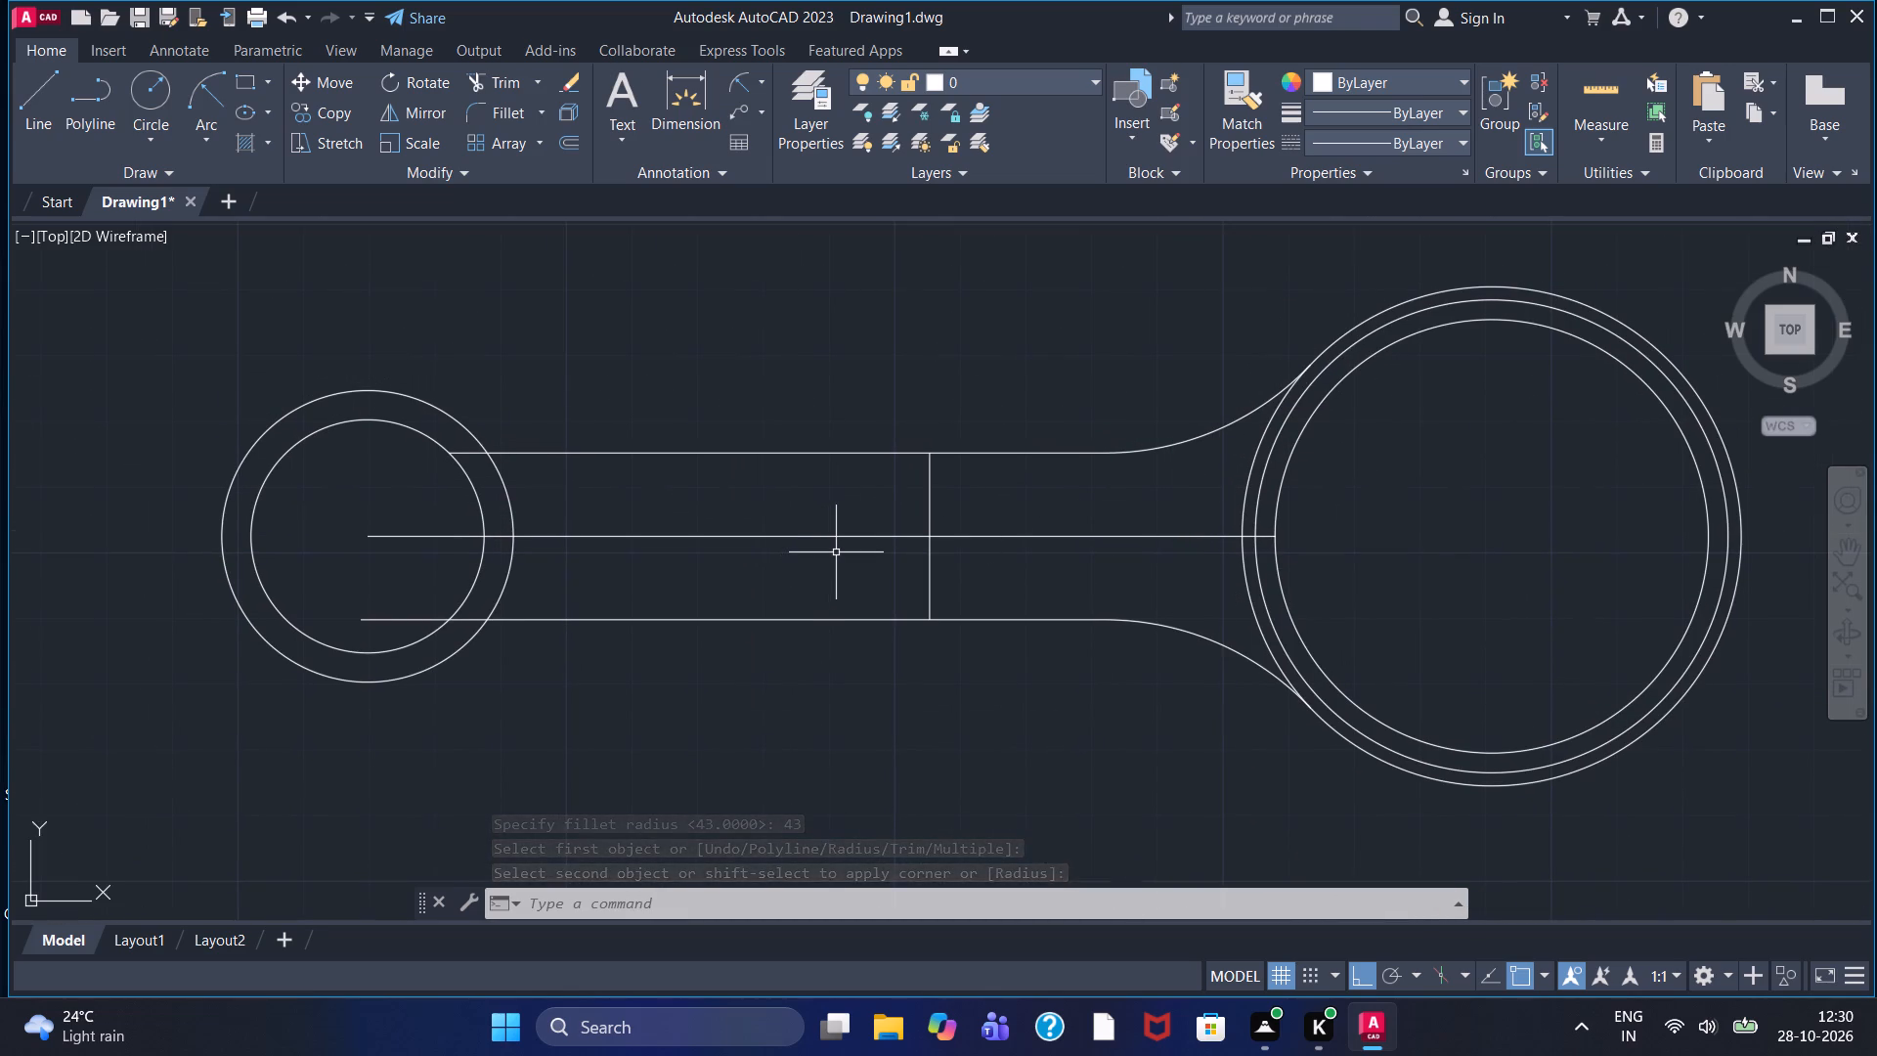
{"action": "scroll", "coordinate": [486, 444], "scroll_direction": "up", "scroll_amount": 1}
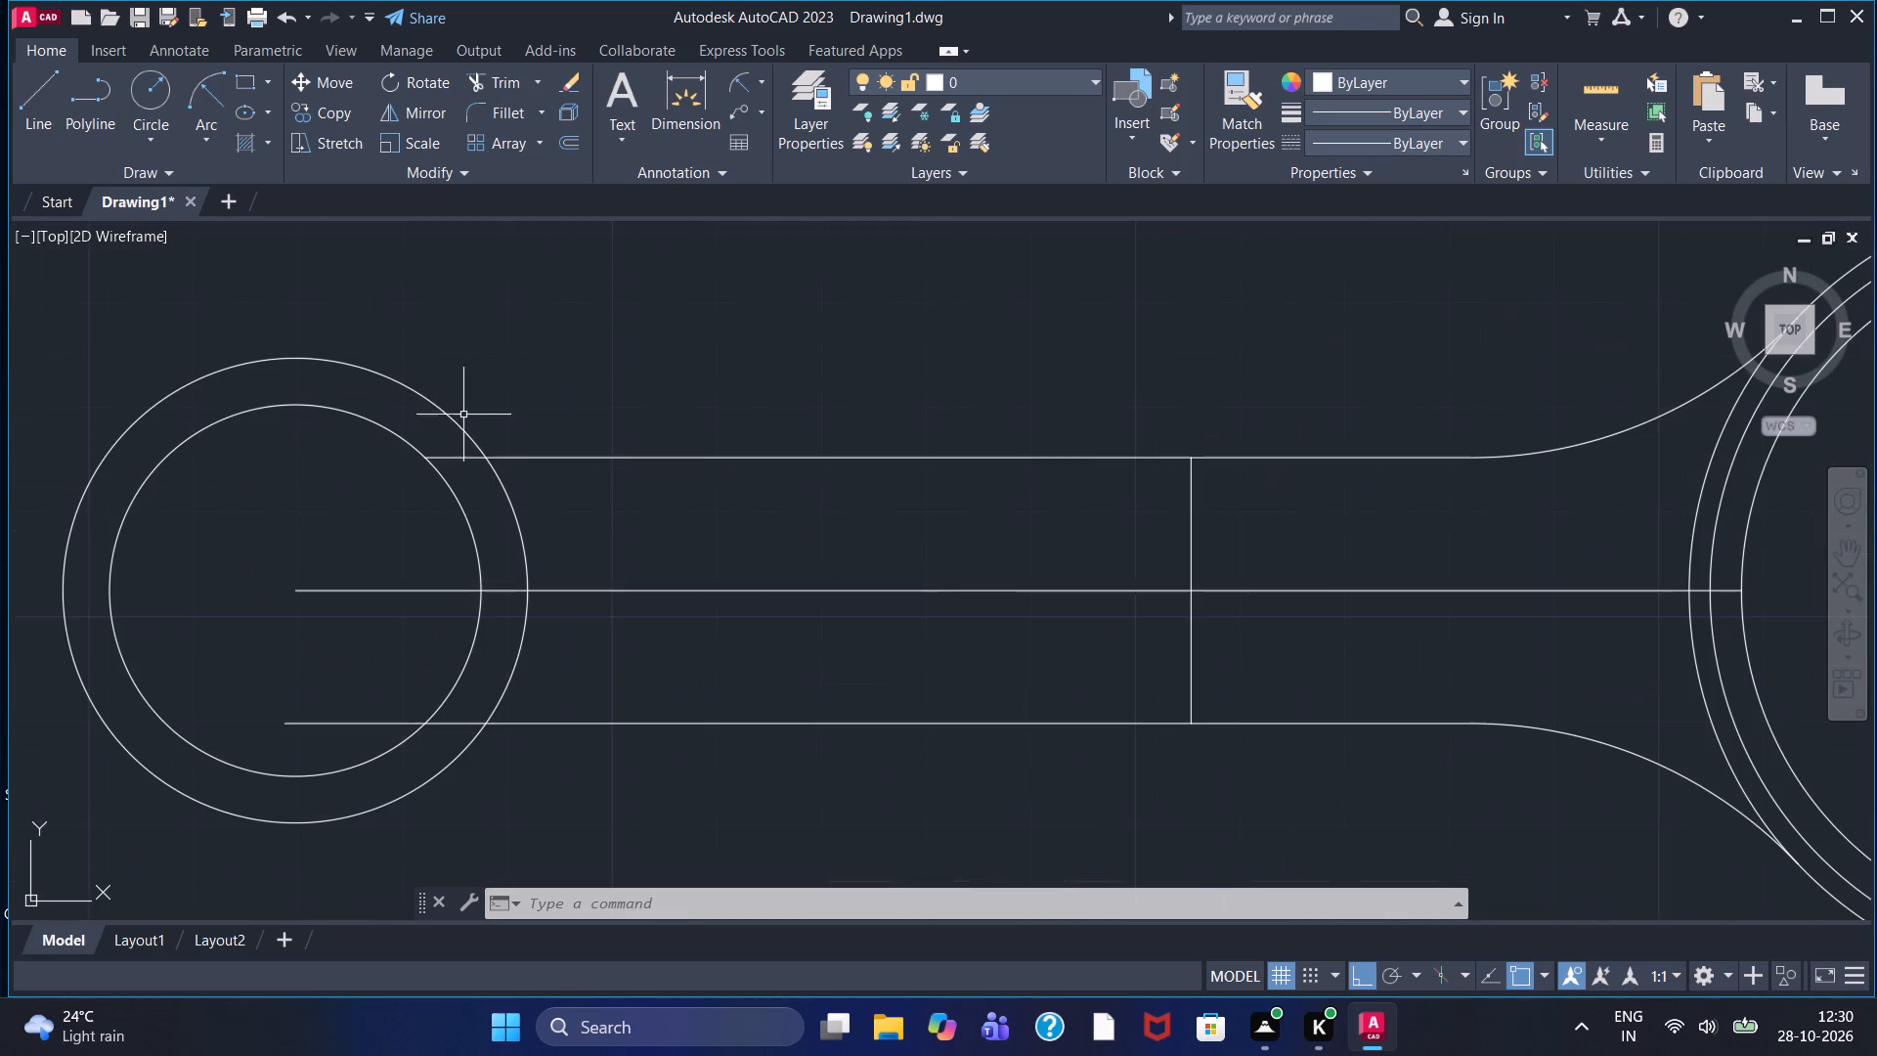
{"action": "left_click", "coordinate": [502, 86]}
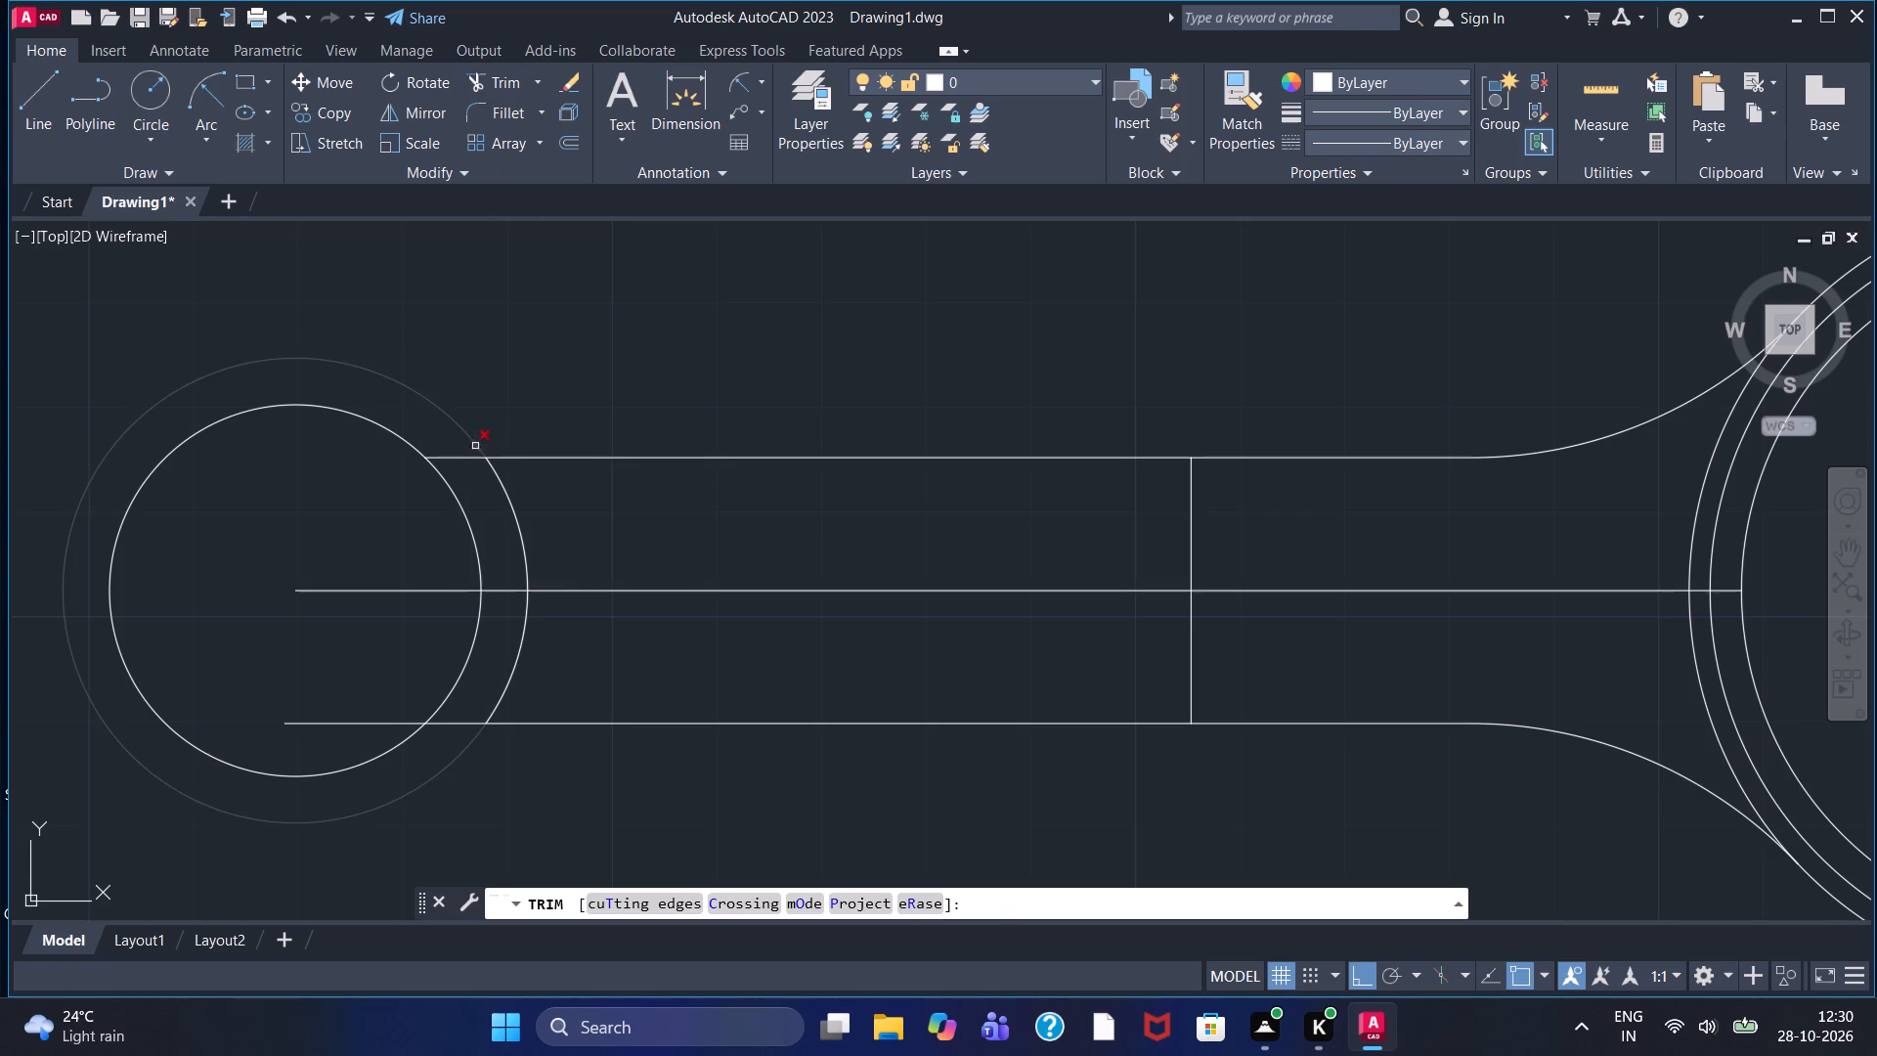
{"action": "left_click", "coordinate": [464, 455]}
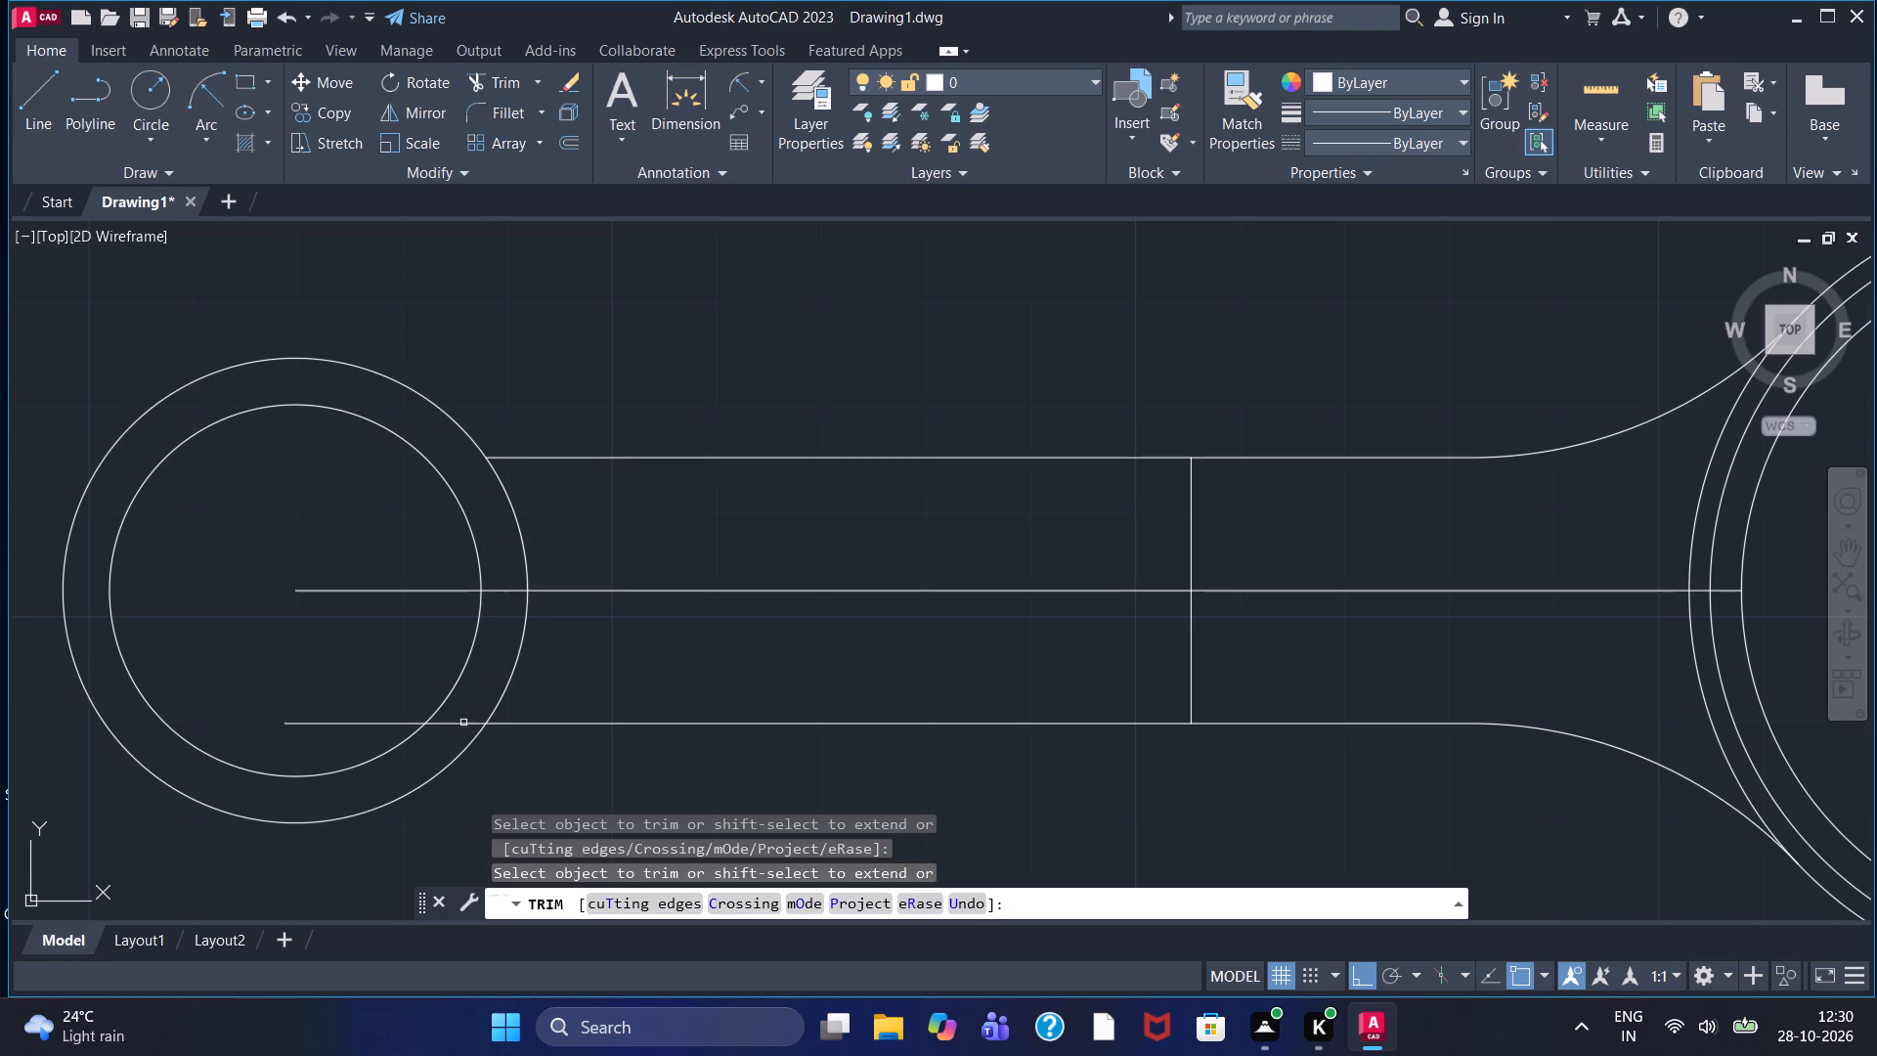
{"action": "left_click", "coordinate": [463, 723]}
{"action": "left_click", "coordinate": [325, 722]}
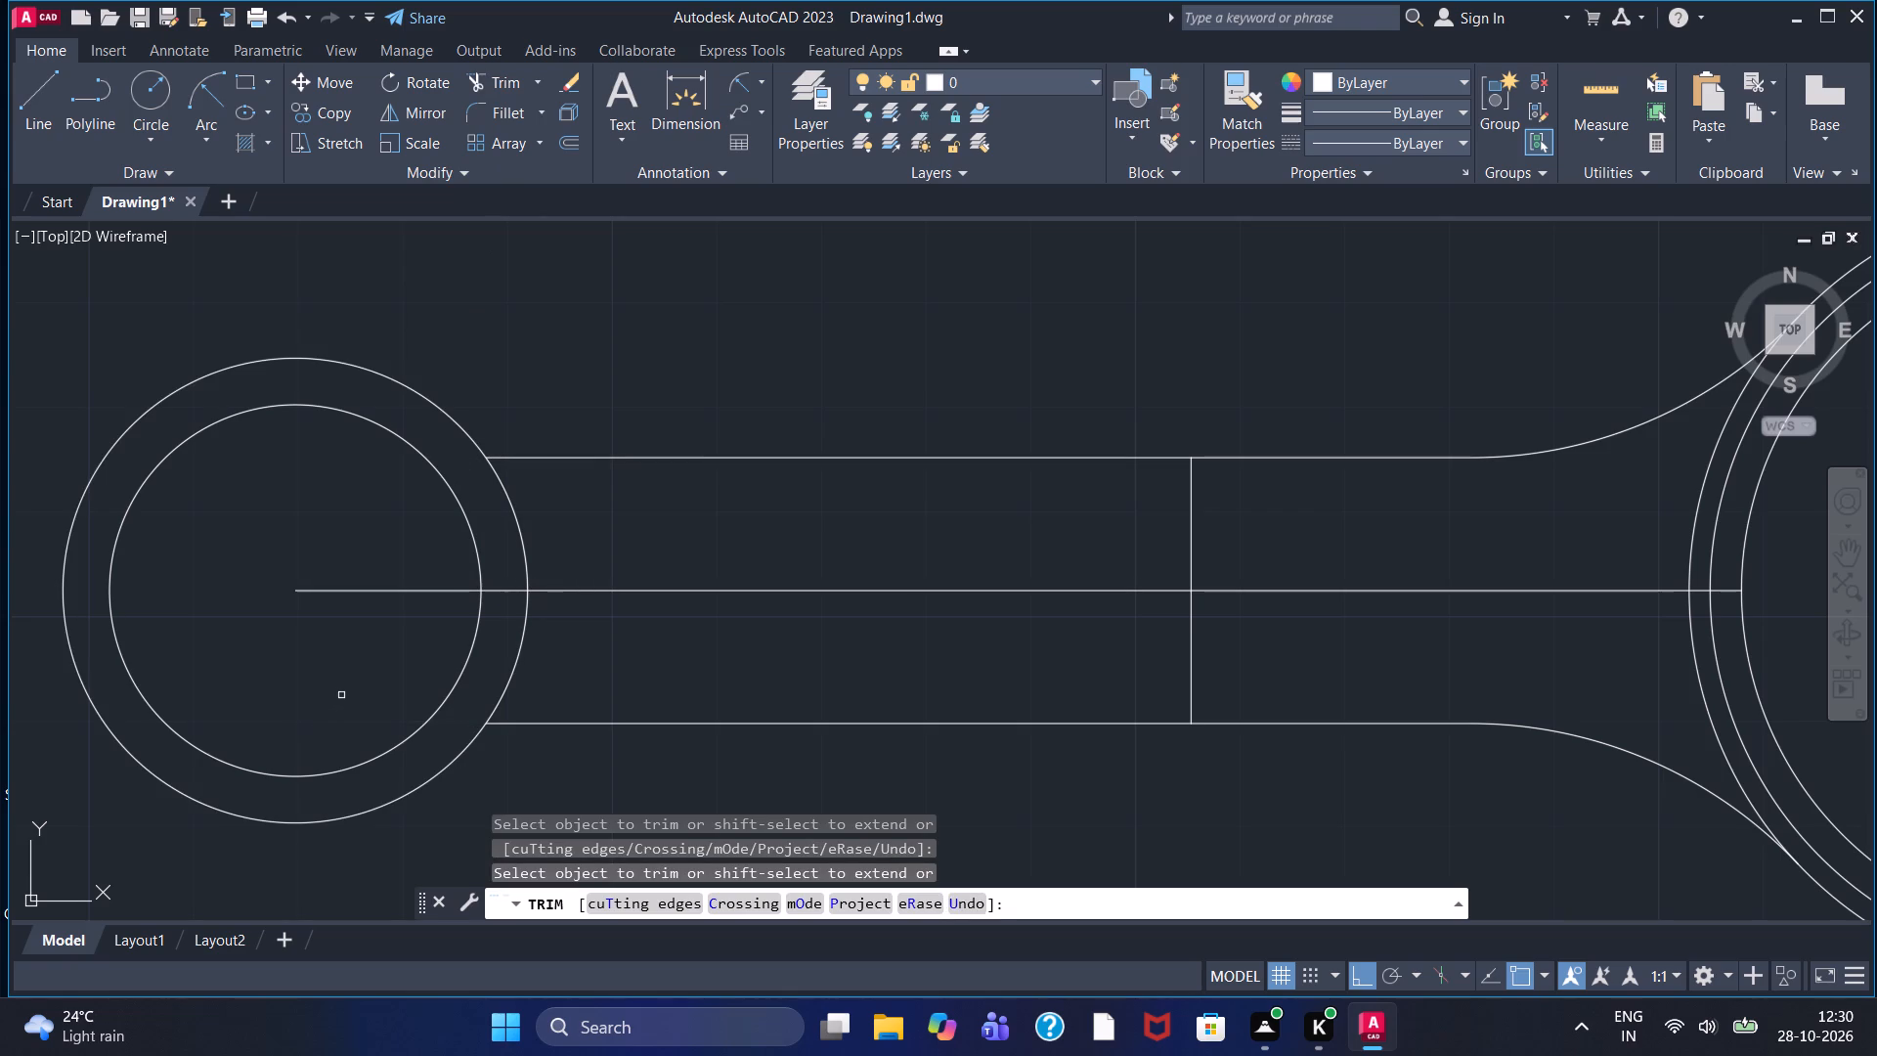
{"action": "key", "text": "Escape"}
{"action": "key", "text": "Escape"}
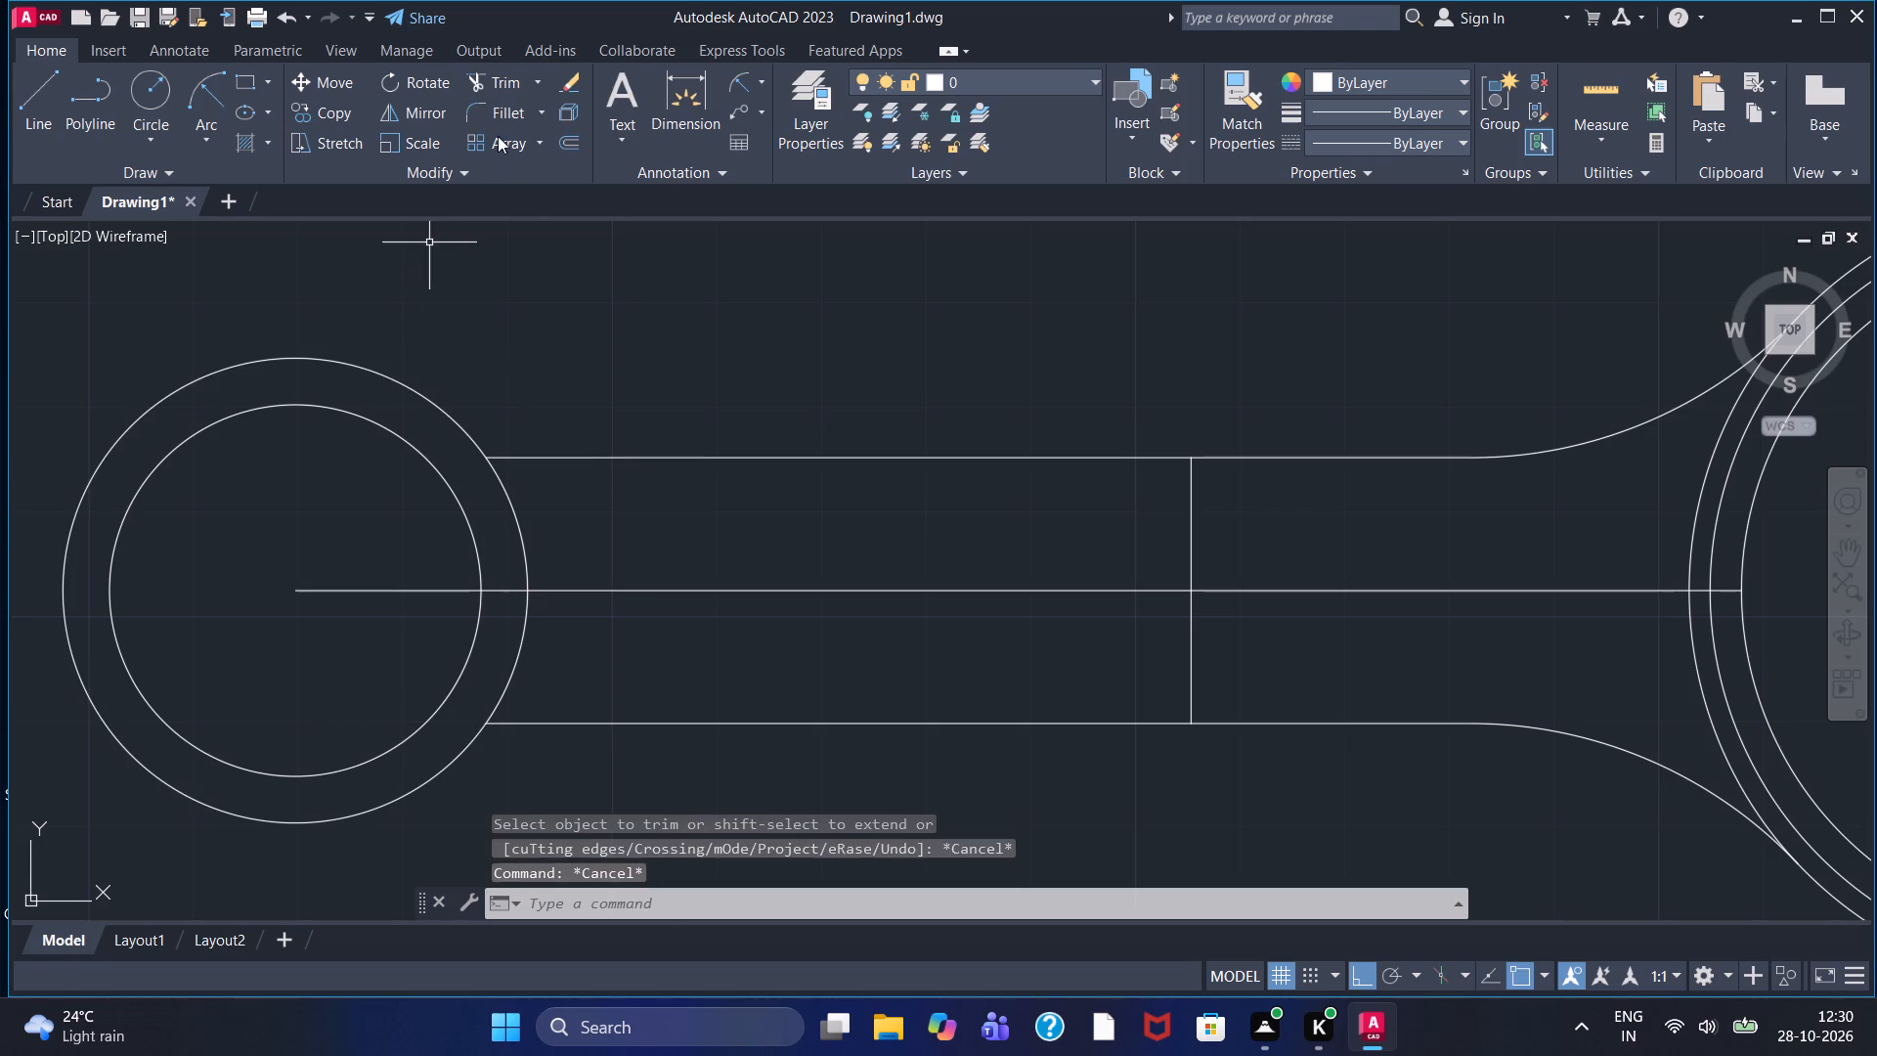
Fillet the upper neck line to the outer small circle with radius 22.5.
{"action": "left_click", "coordinate": [501, 111]}
{"action": "left_click", "coordinate": [944, 892]}
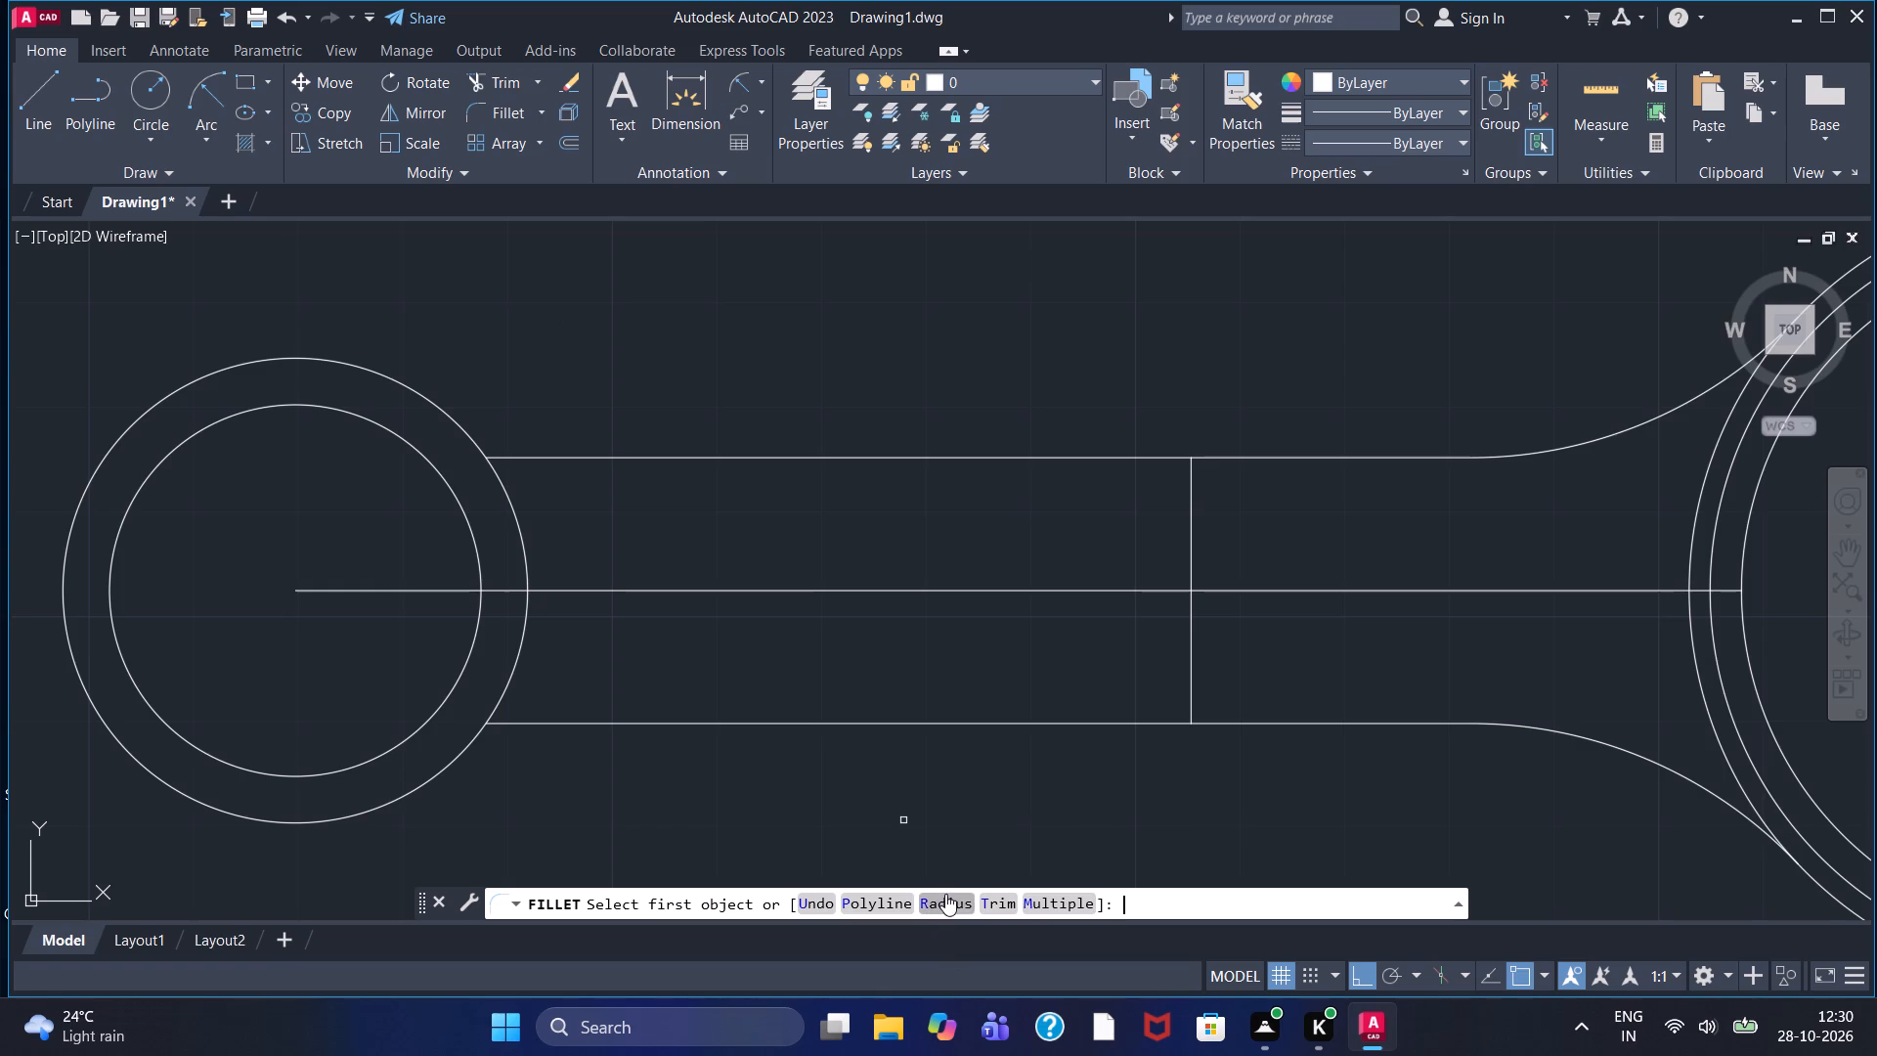
{"action": "left_click", "coordinate": [945, 894]}
{"action": "type", "text": "22."}
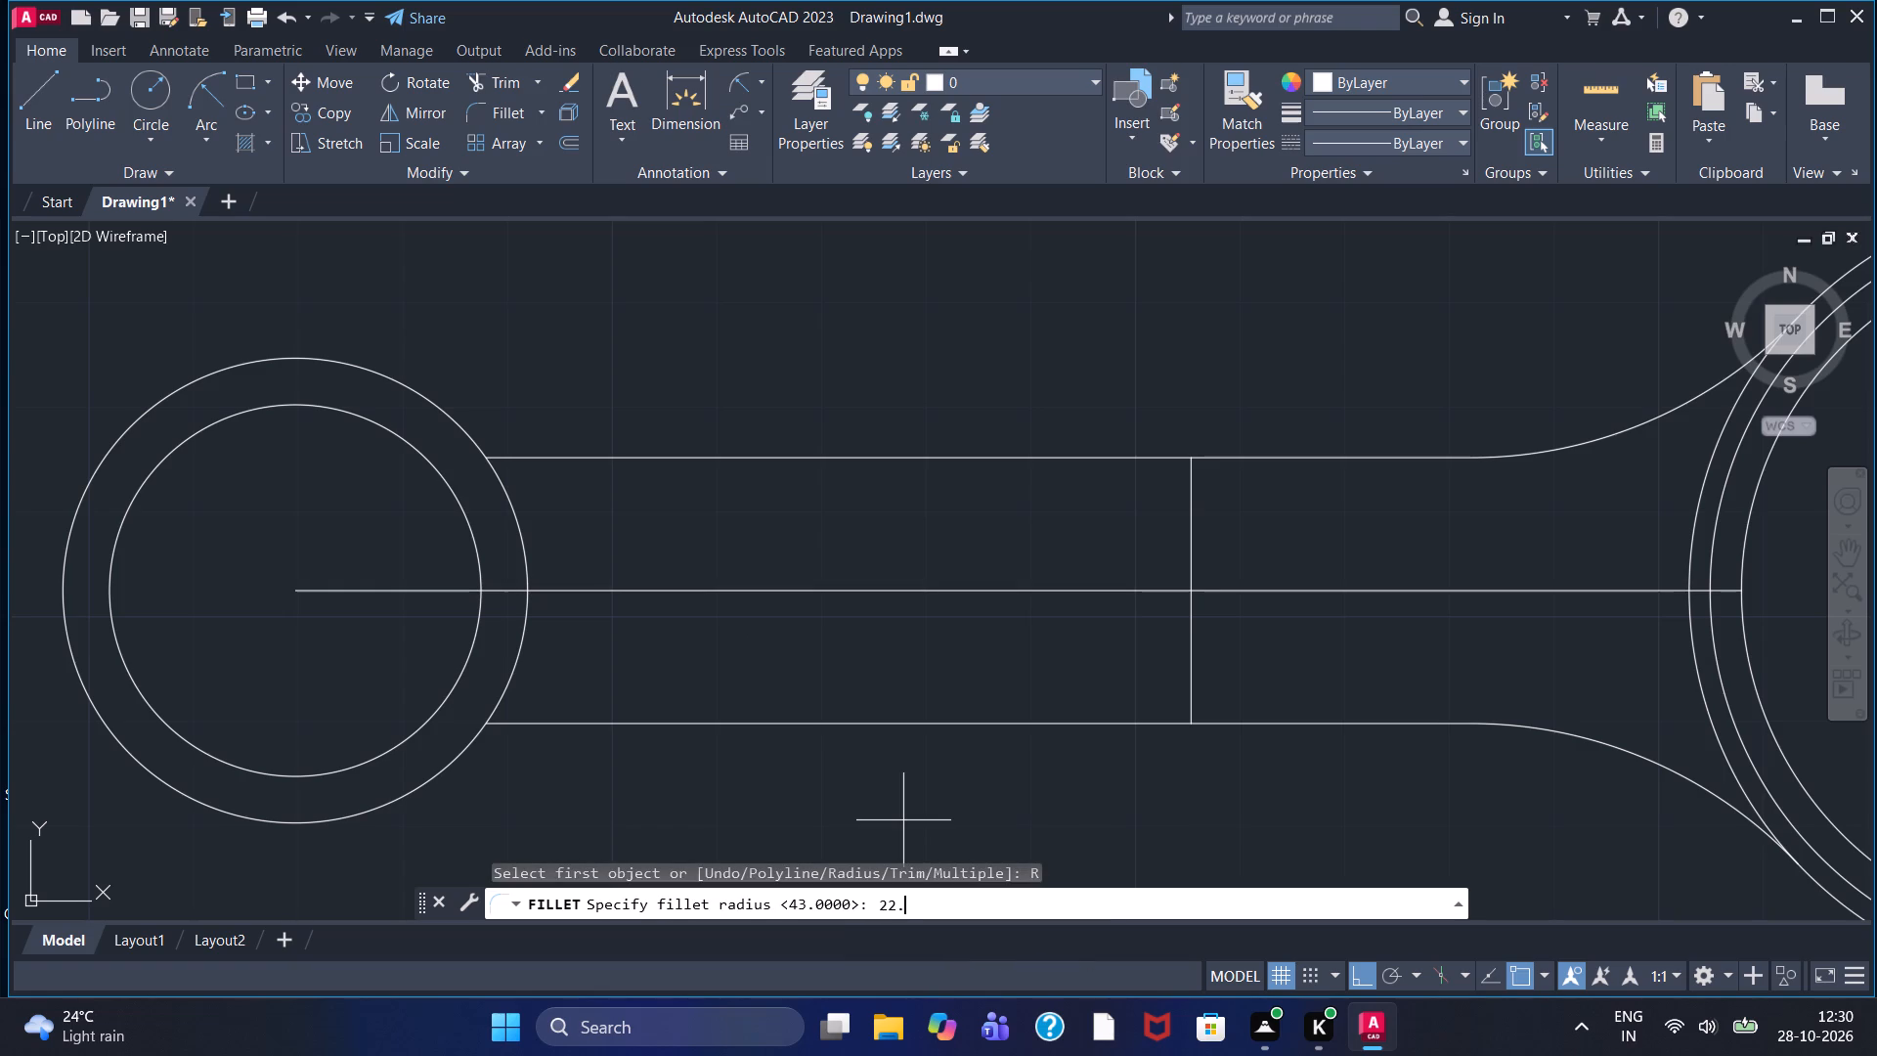
{"action": "key", "text": "5"}
{"action": "key", "text": "Return"}
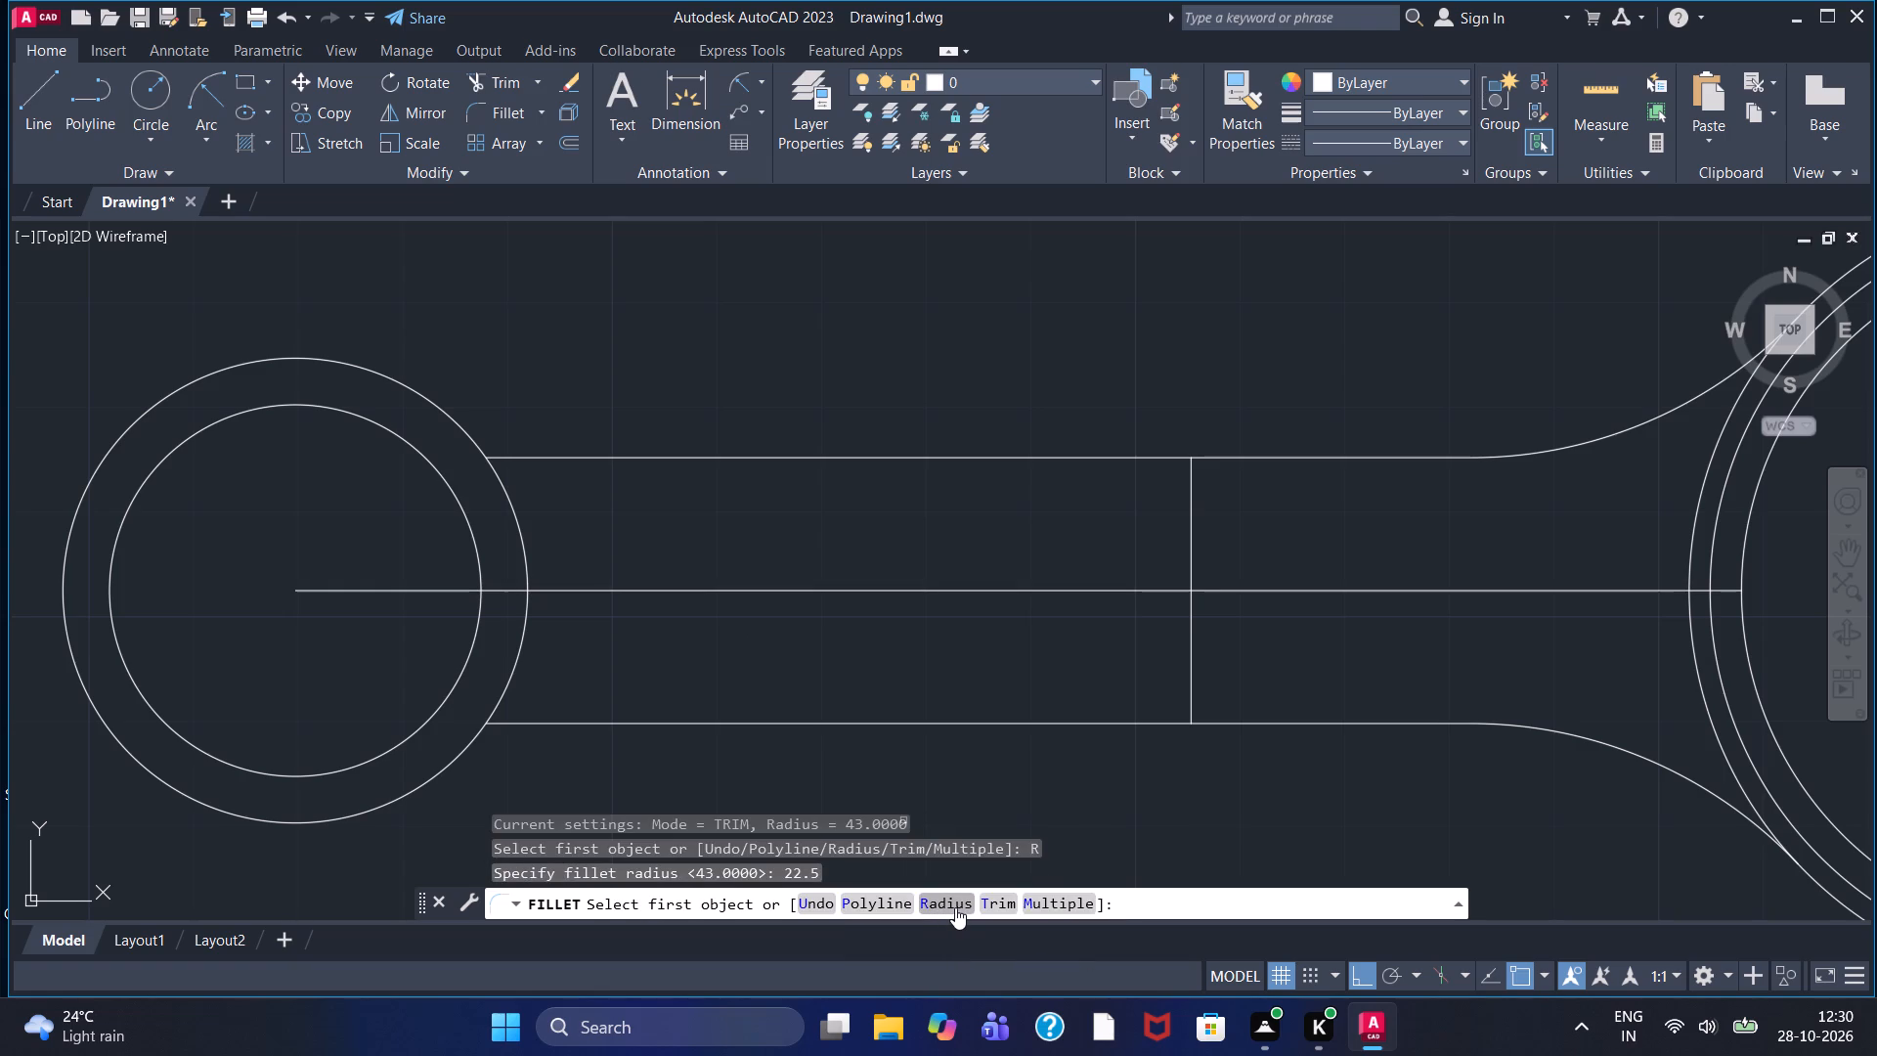
{"action": "left_click", "coordinate": [526, 459]}
{"action": "left_click", "coordinate": [475, 439]}
Fillet the lower neck line to the outer small circle with the same 22.5 radius.
{"action": "right_click", "coordinate": [475, 439]}
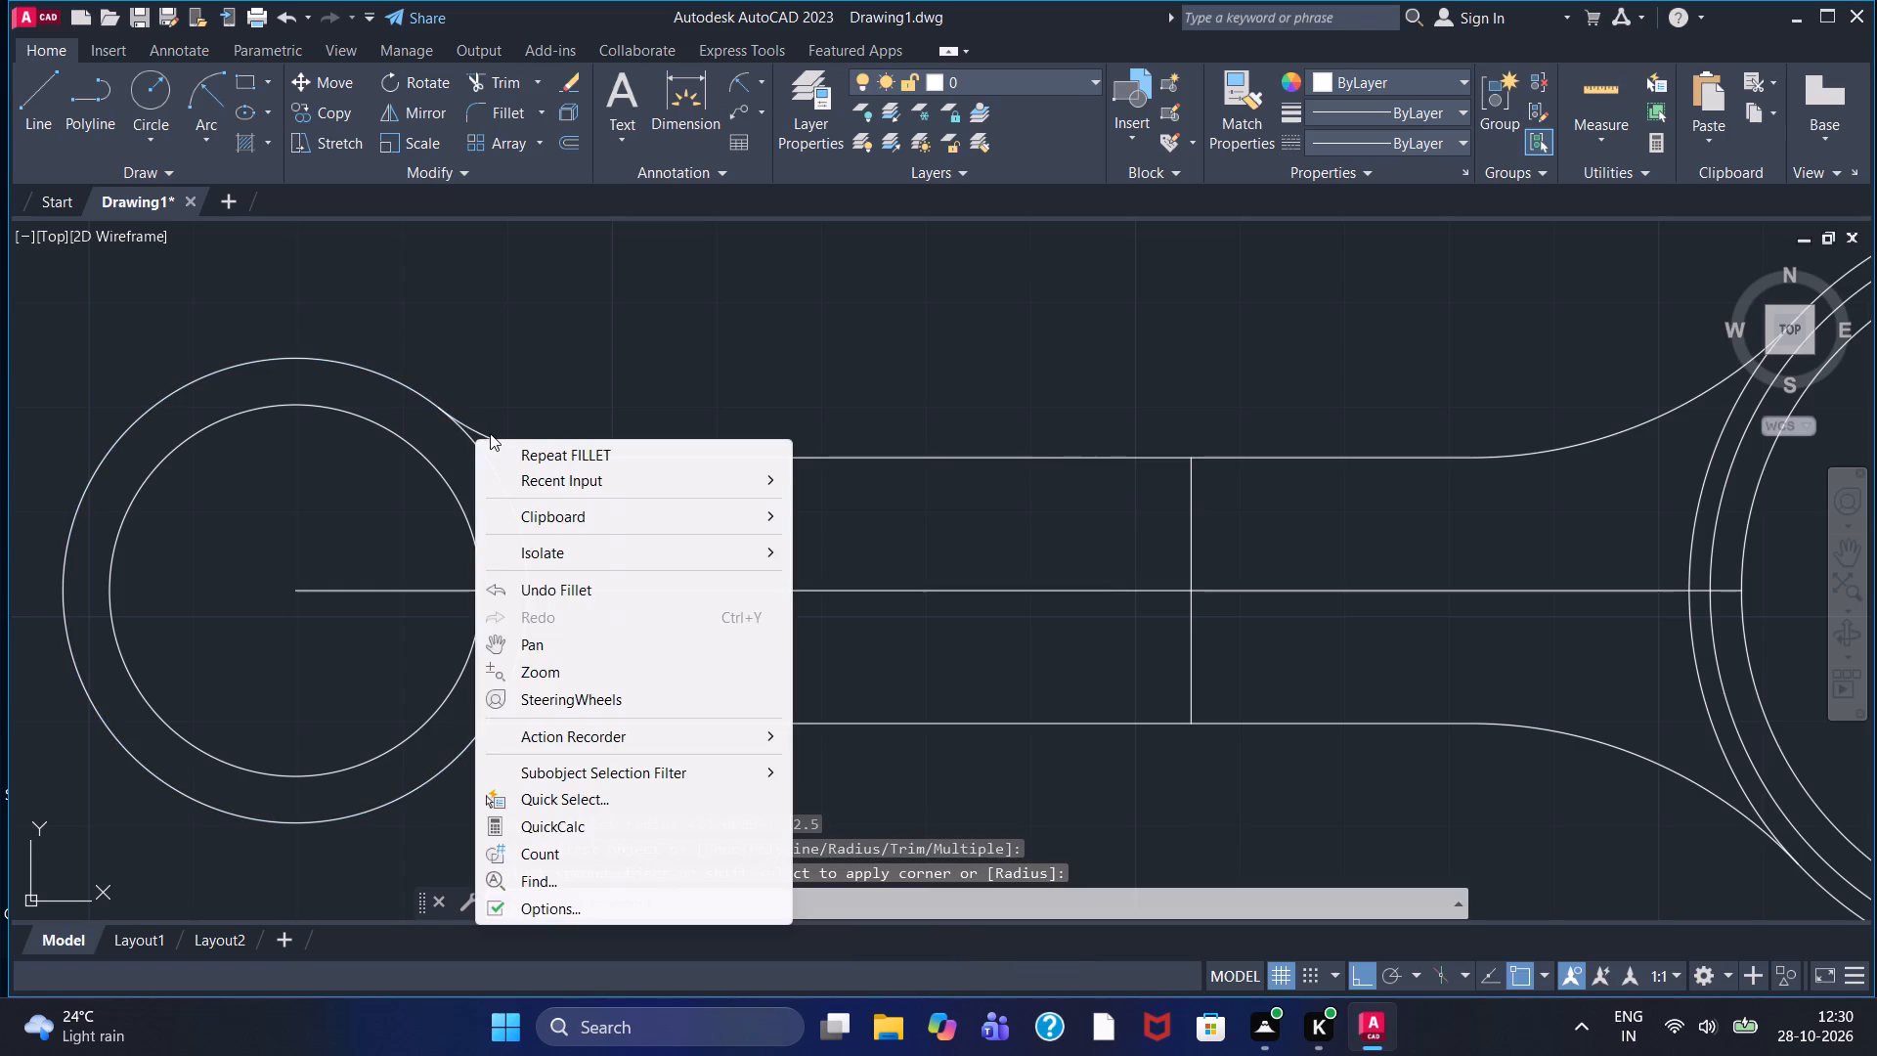
{"action": "left_click", "coordinate": [505, 448]}
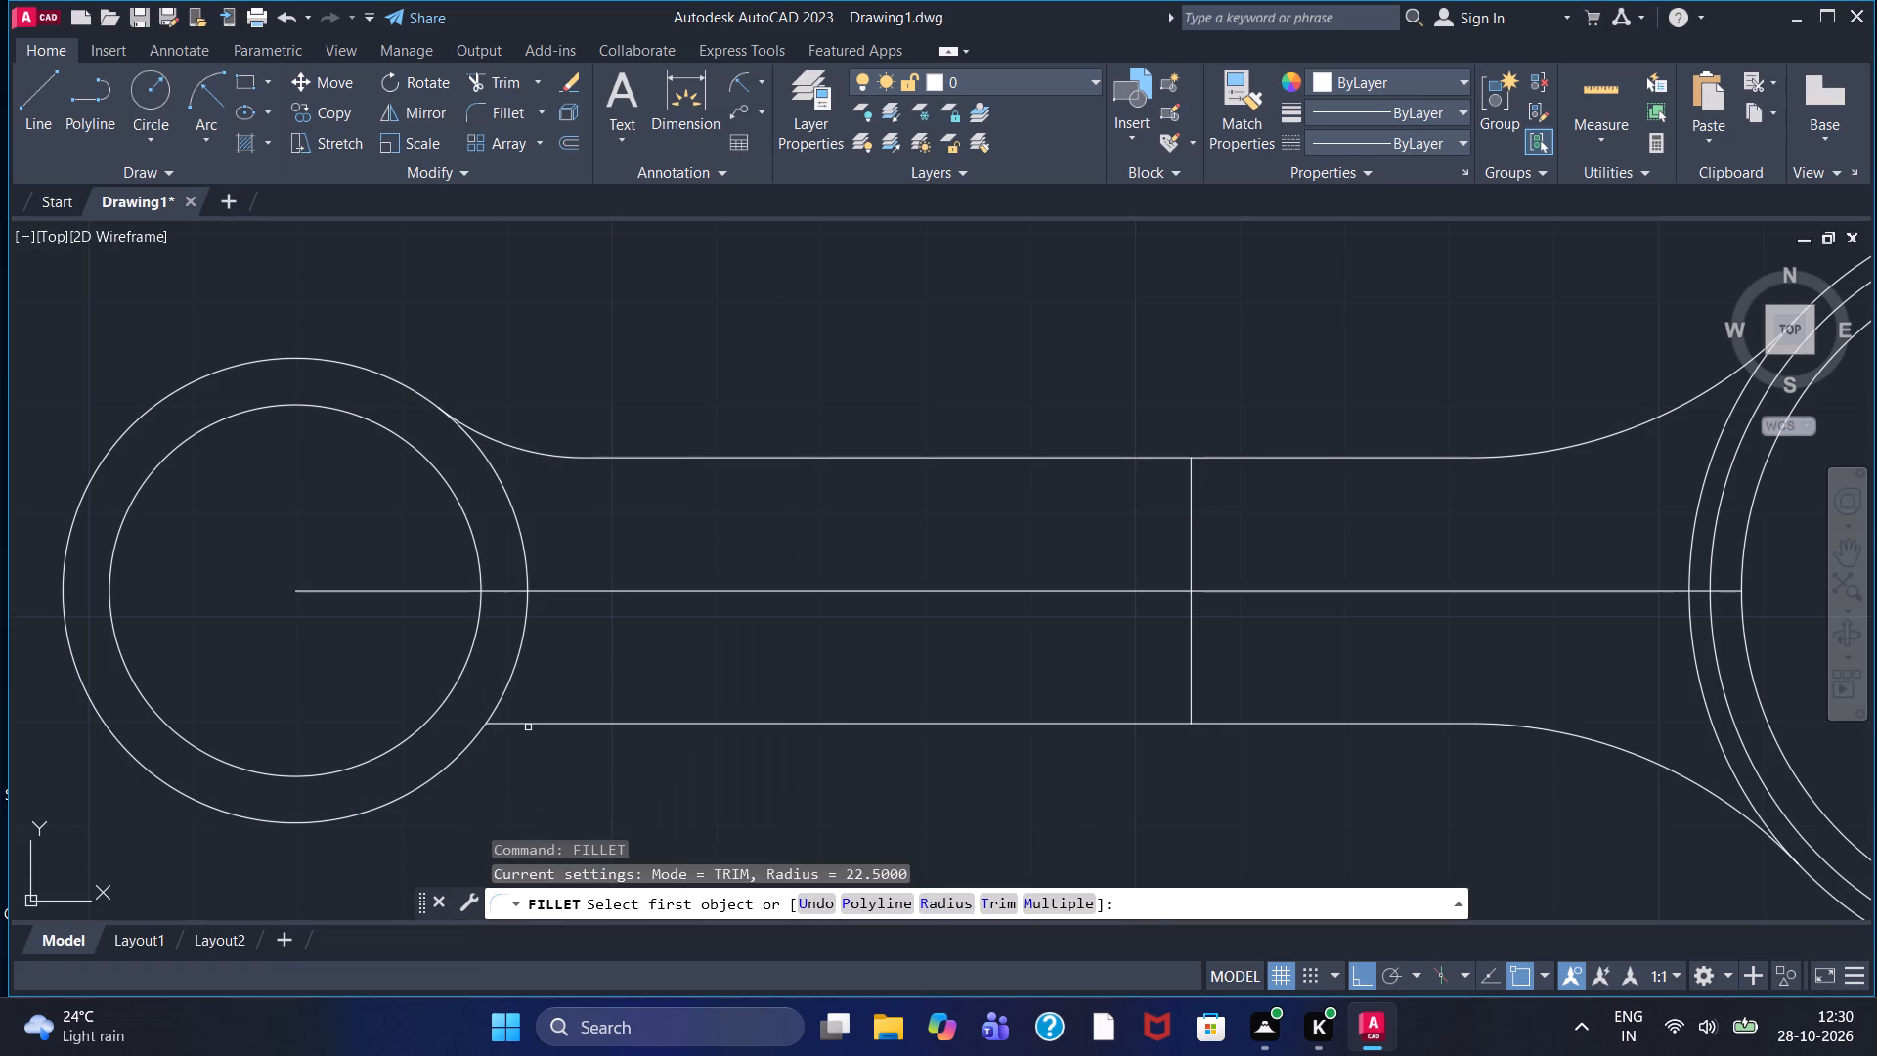
{"action": "left_click", "coordinate": [529, 725]}
{"action": "left_click", "coordinate": [466, 746]}
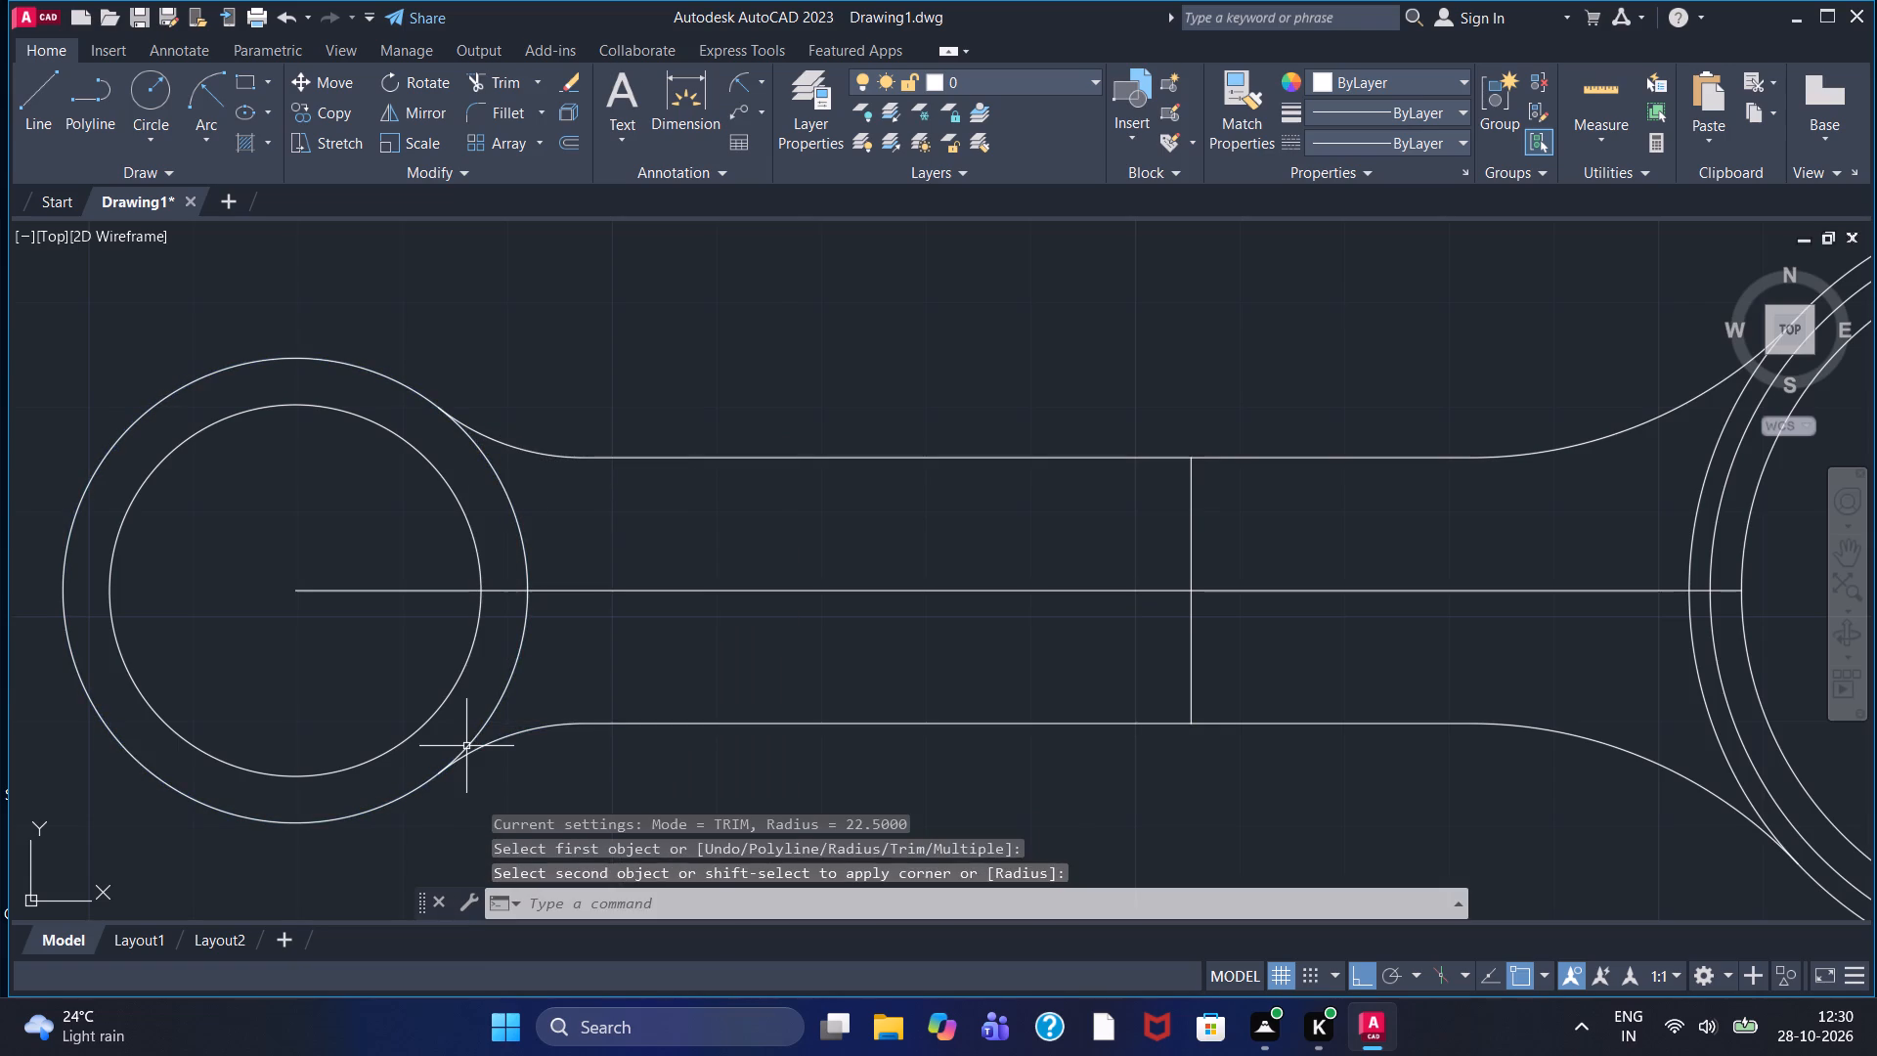
{"action": "key", "text": "Escape"}
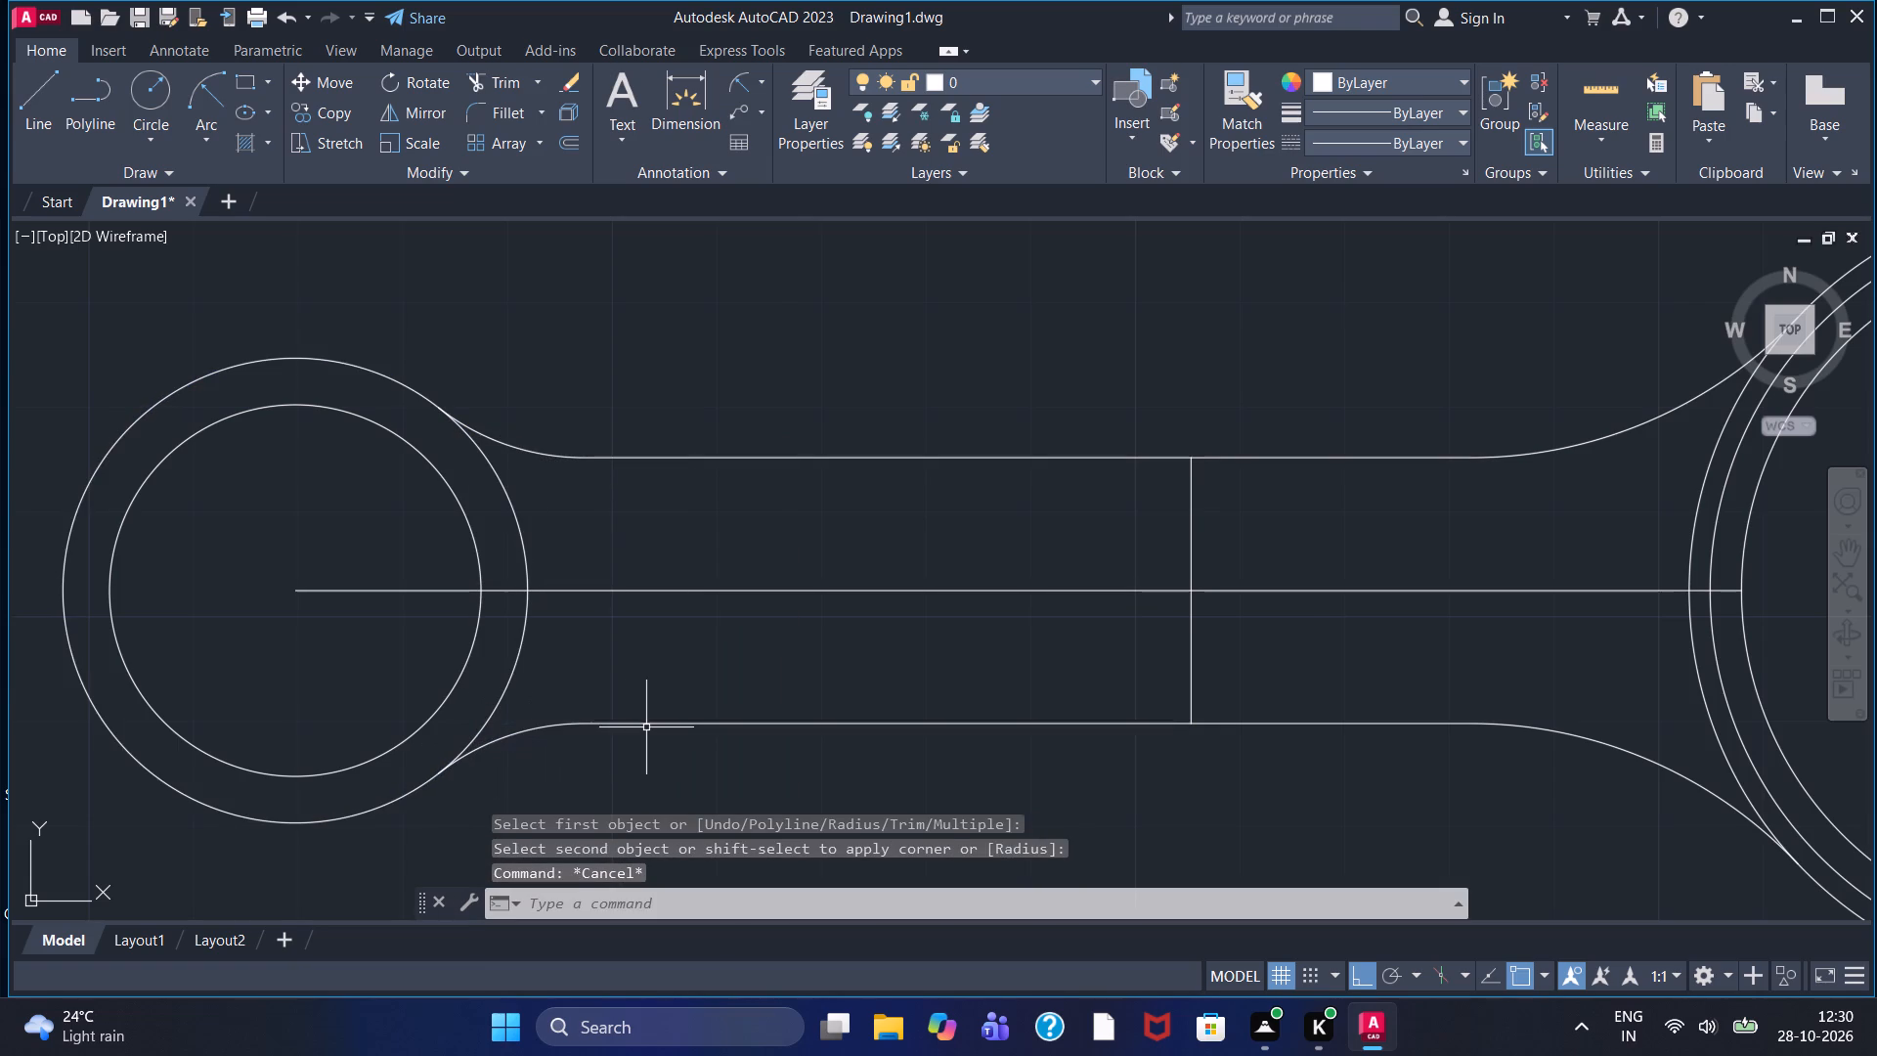
{"action": "scroll", "coordinate": [646, 727], "scroll_direction": "down", "scroll_amount": 1}
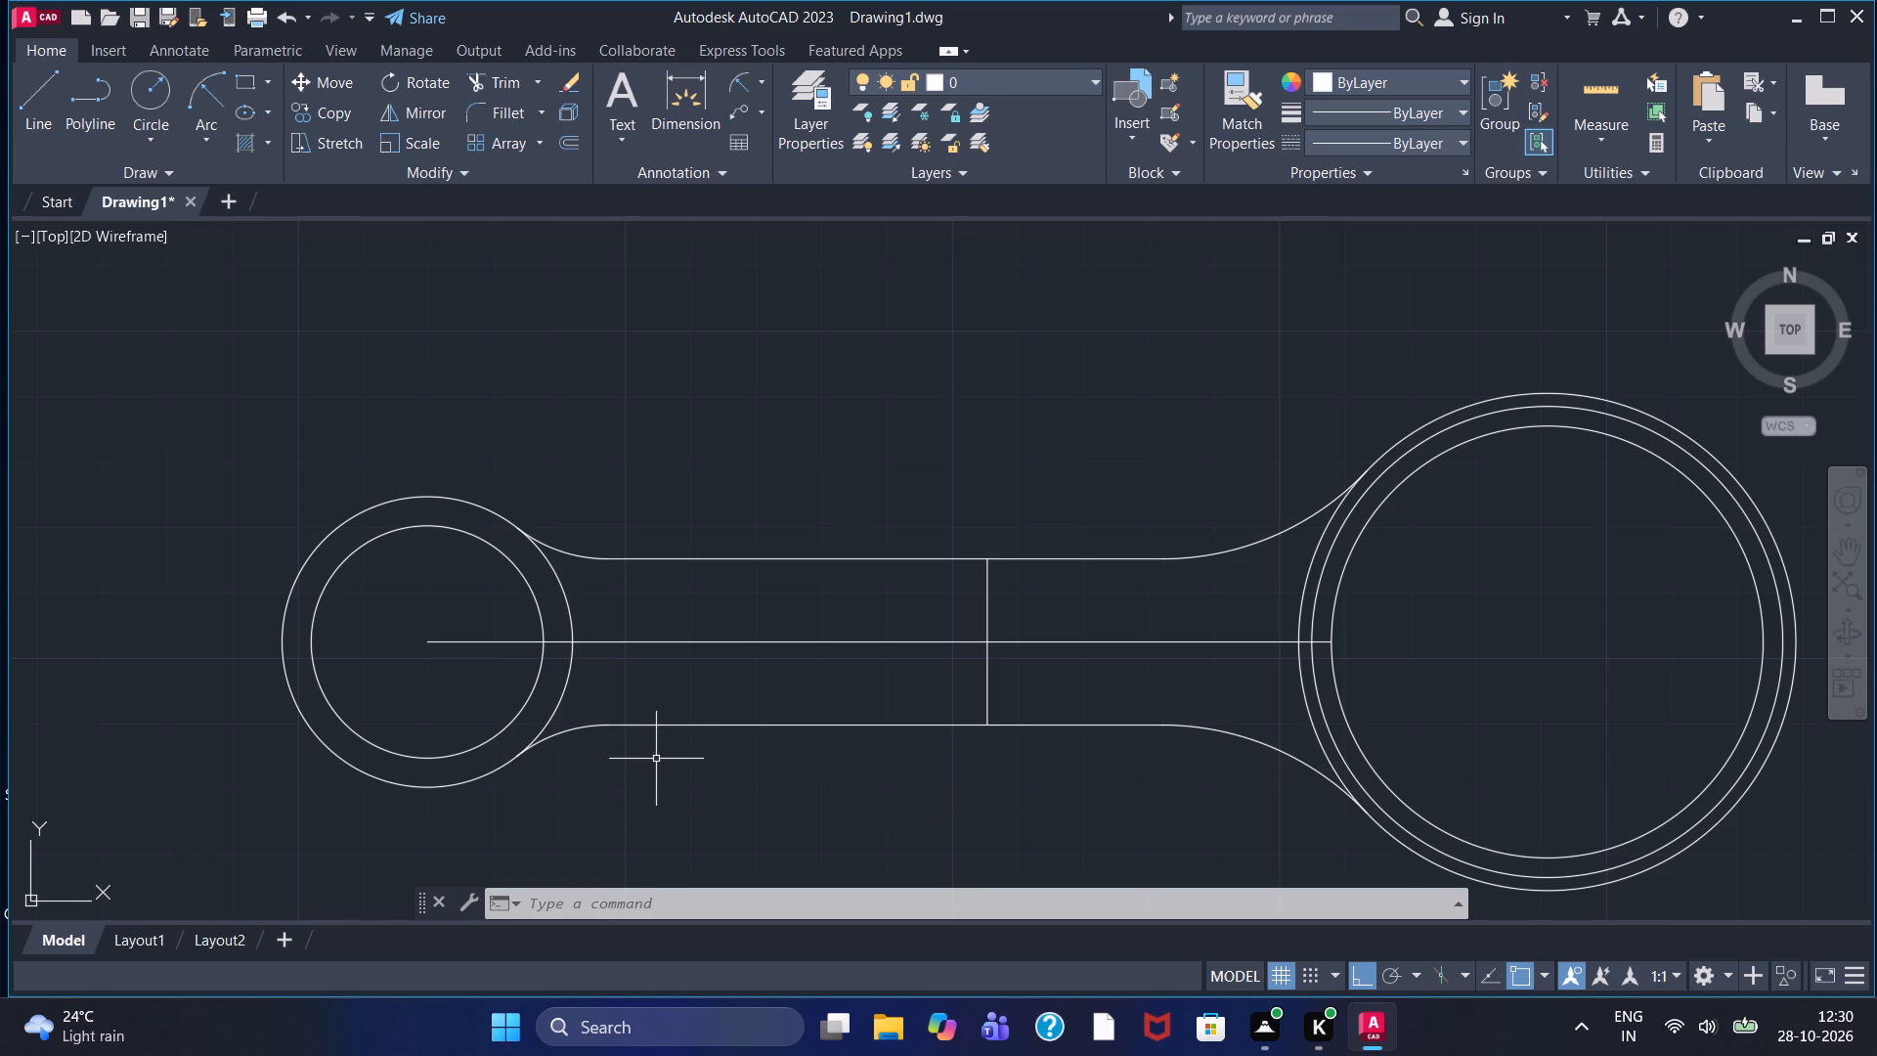
Delete the horizontal centre line running from the small end's centre to the large end circles.
{"action": "scroll", "coordinate": [720, 787], "scroll_direction": "down", "scroll_amount": 1}
{"action": "scroll", "coordinate": [720, 787], "scroll_direction": "up", "scroll_amount": 2}
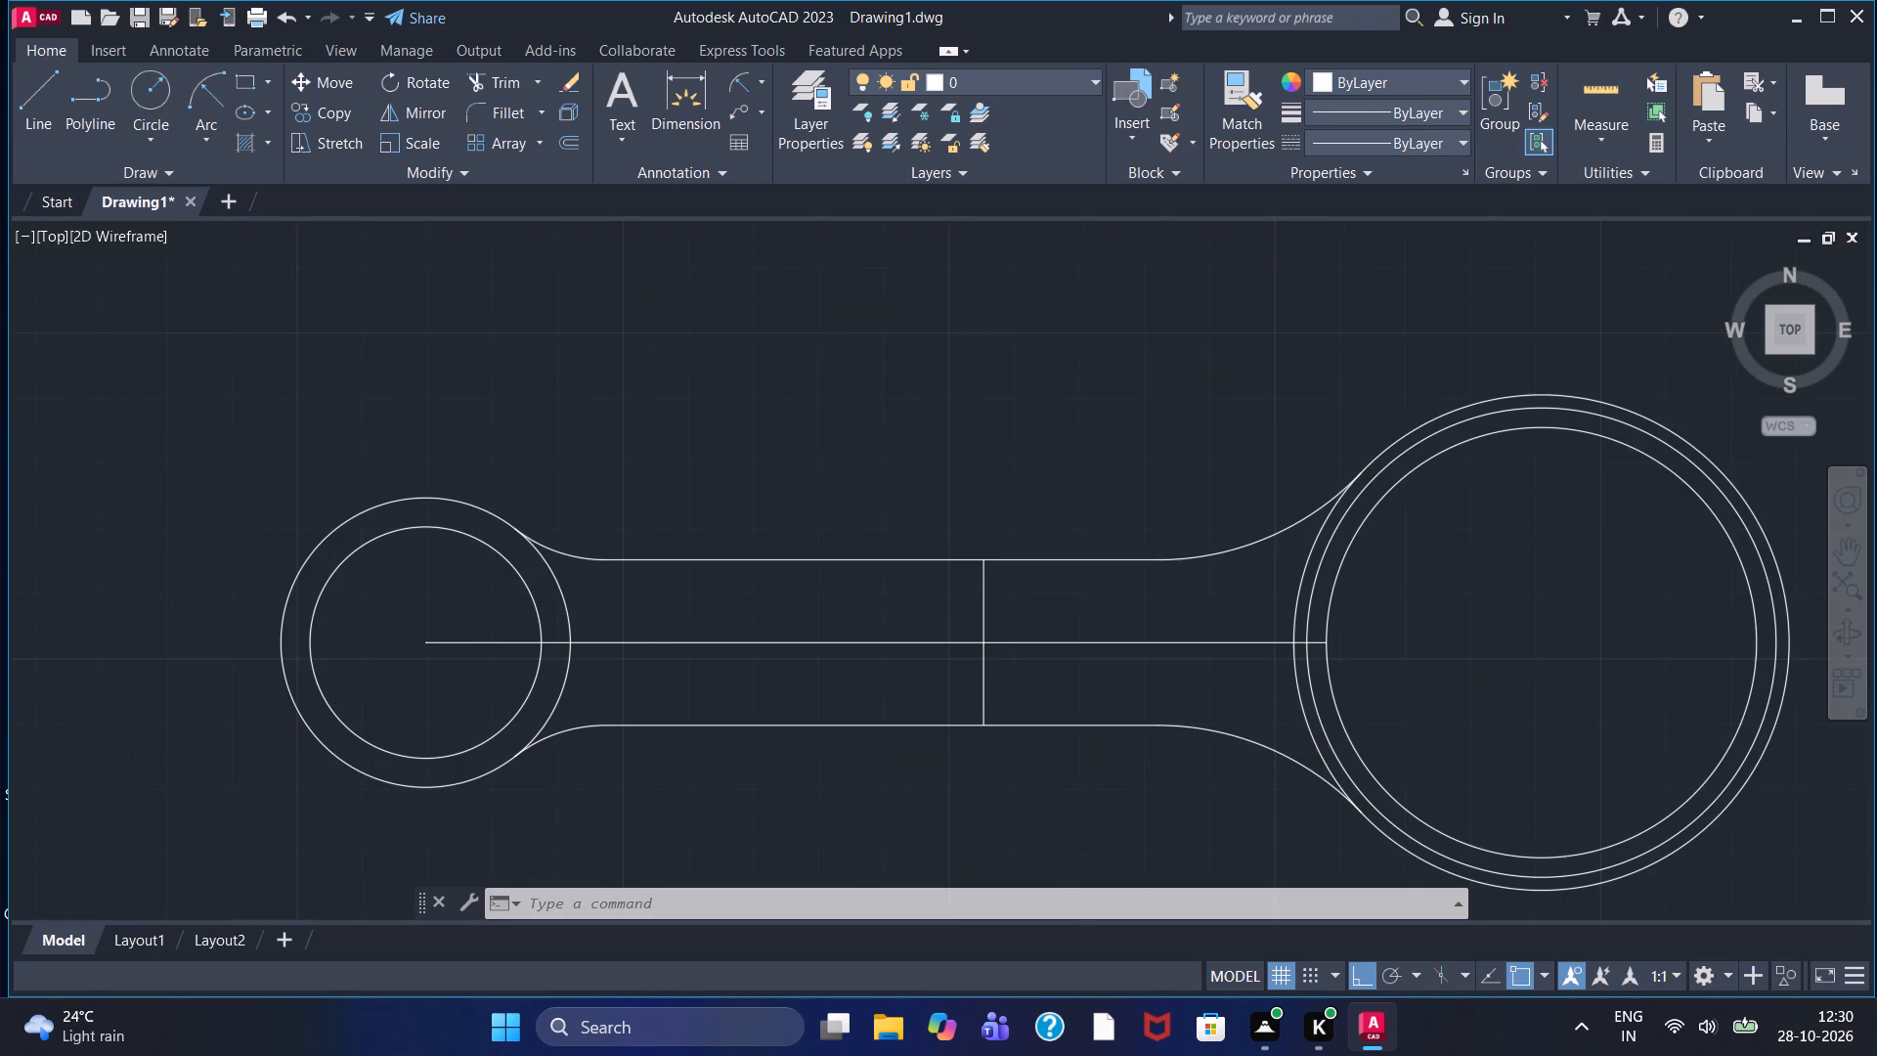
{"action": "scroll", "coordinate": [720, 787], "scroll_direction": "down", "scroll_amount": 1}
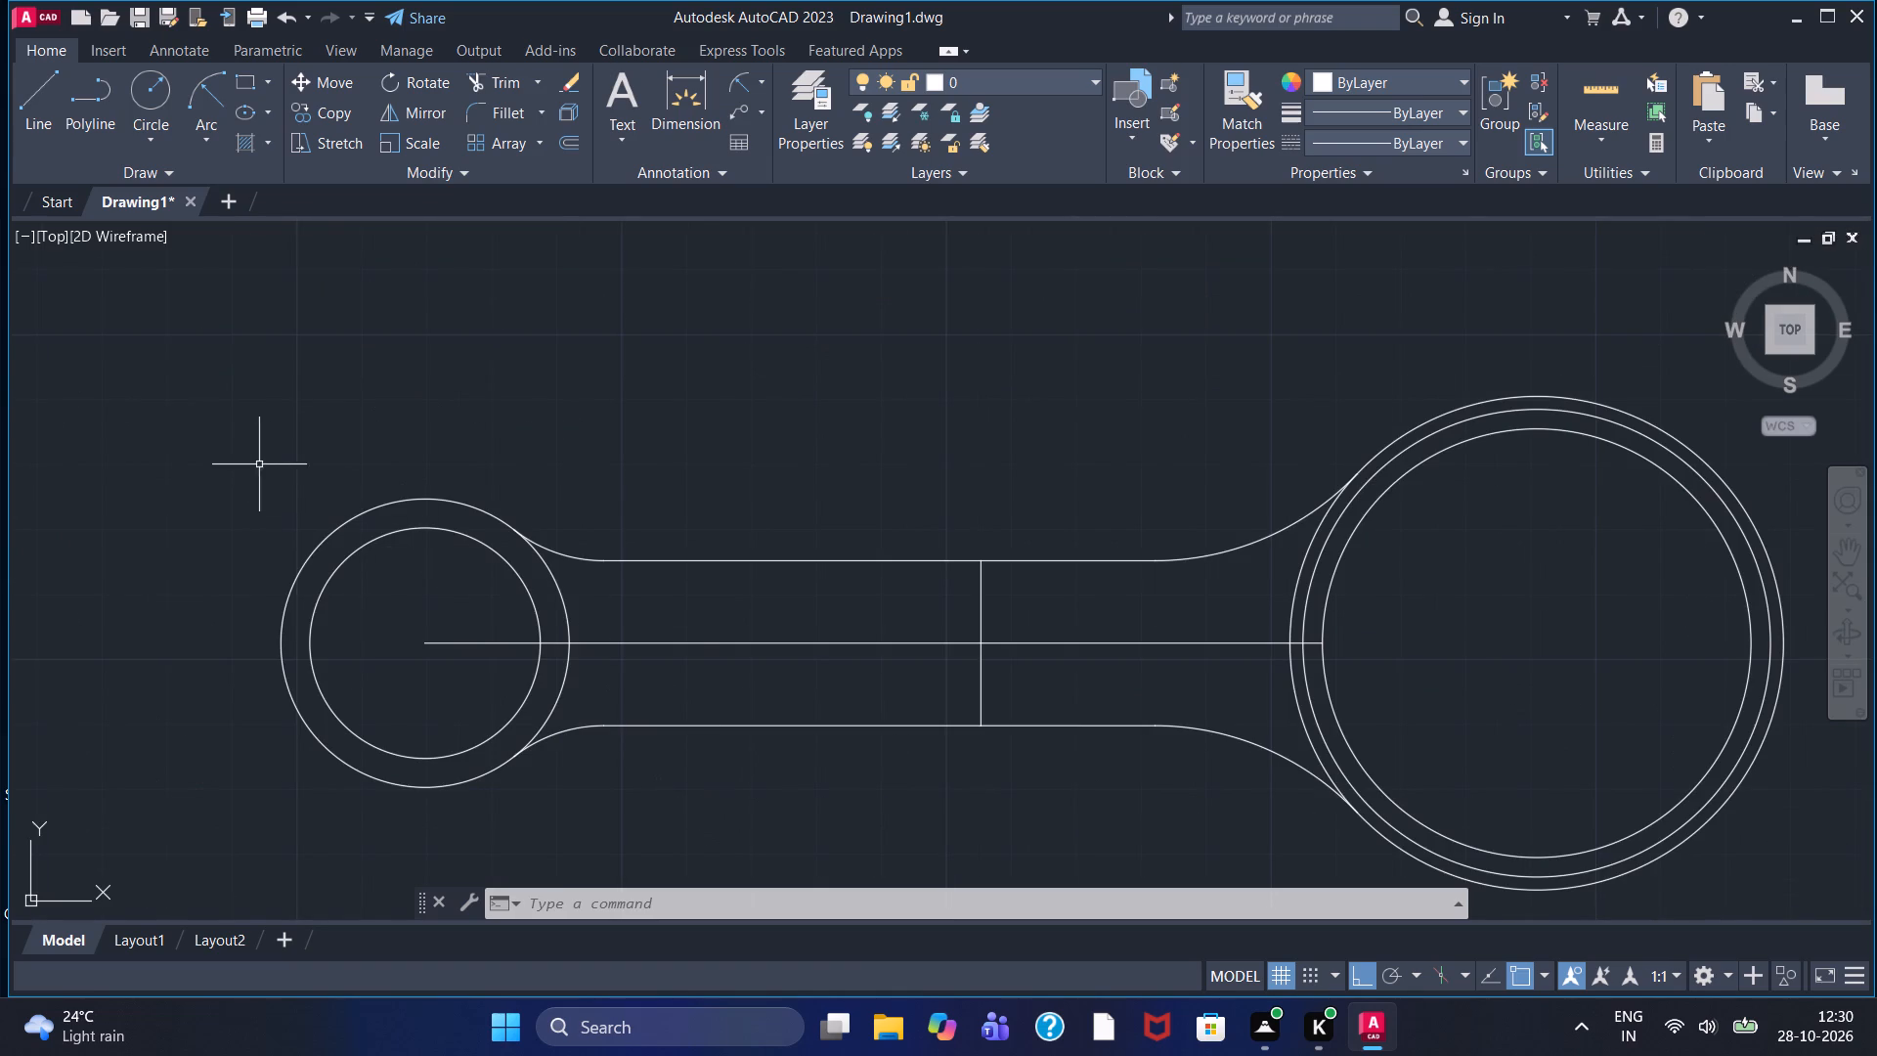
{"action": "left_click", "coordinate": [761, 643]}
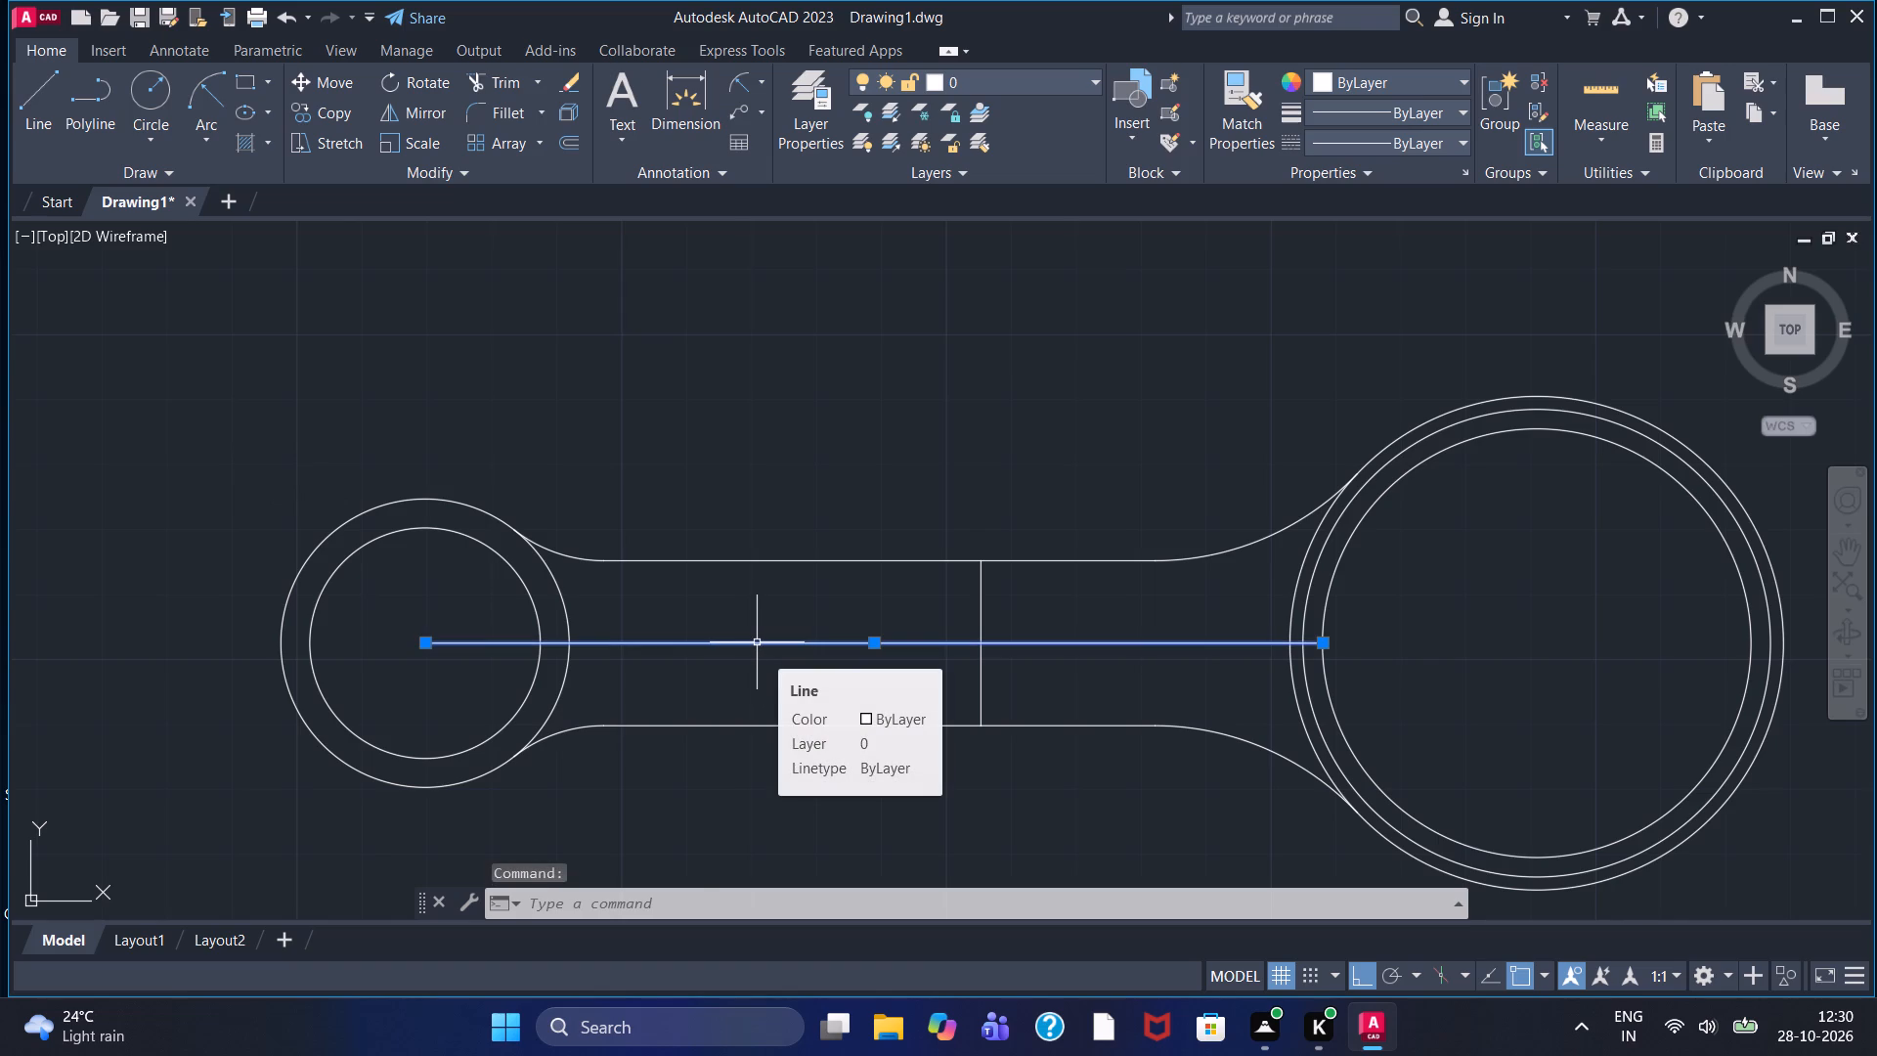
{"action": "key", "text": "Delete"}
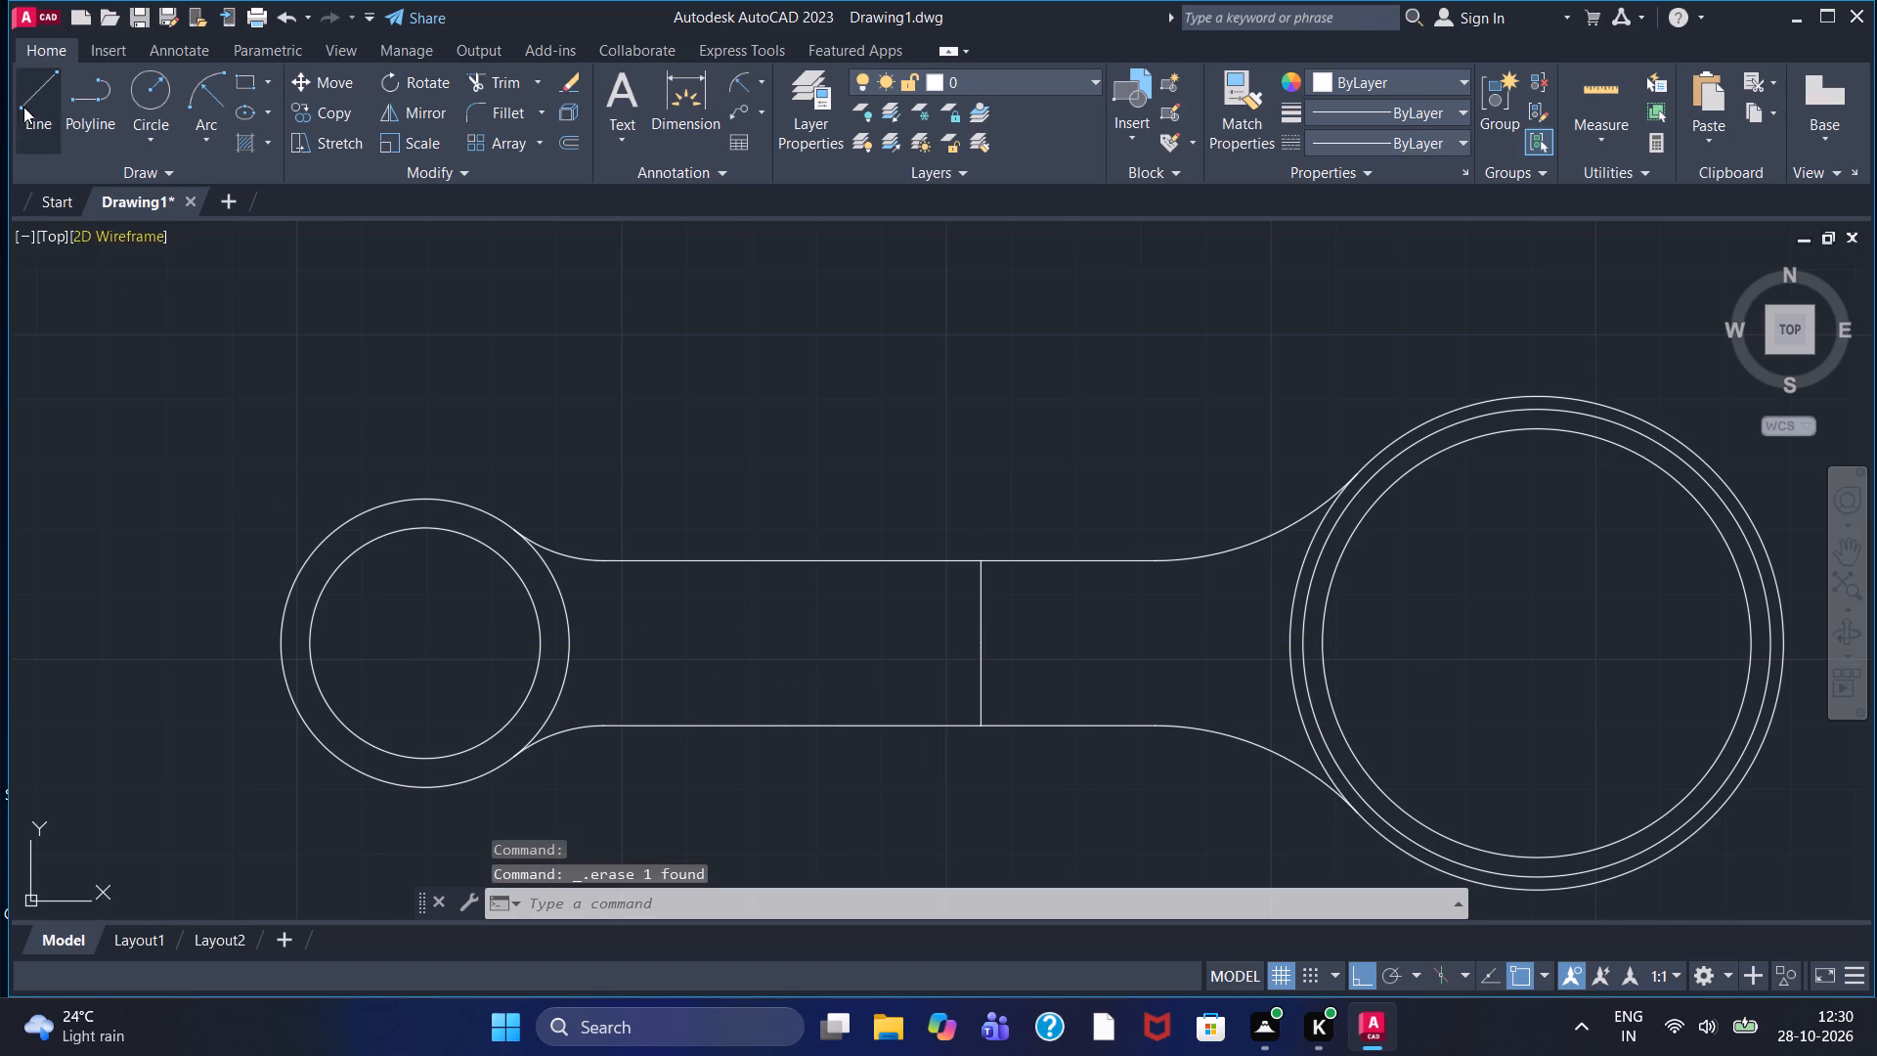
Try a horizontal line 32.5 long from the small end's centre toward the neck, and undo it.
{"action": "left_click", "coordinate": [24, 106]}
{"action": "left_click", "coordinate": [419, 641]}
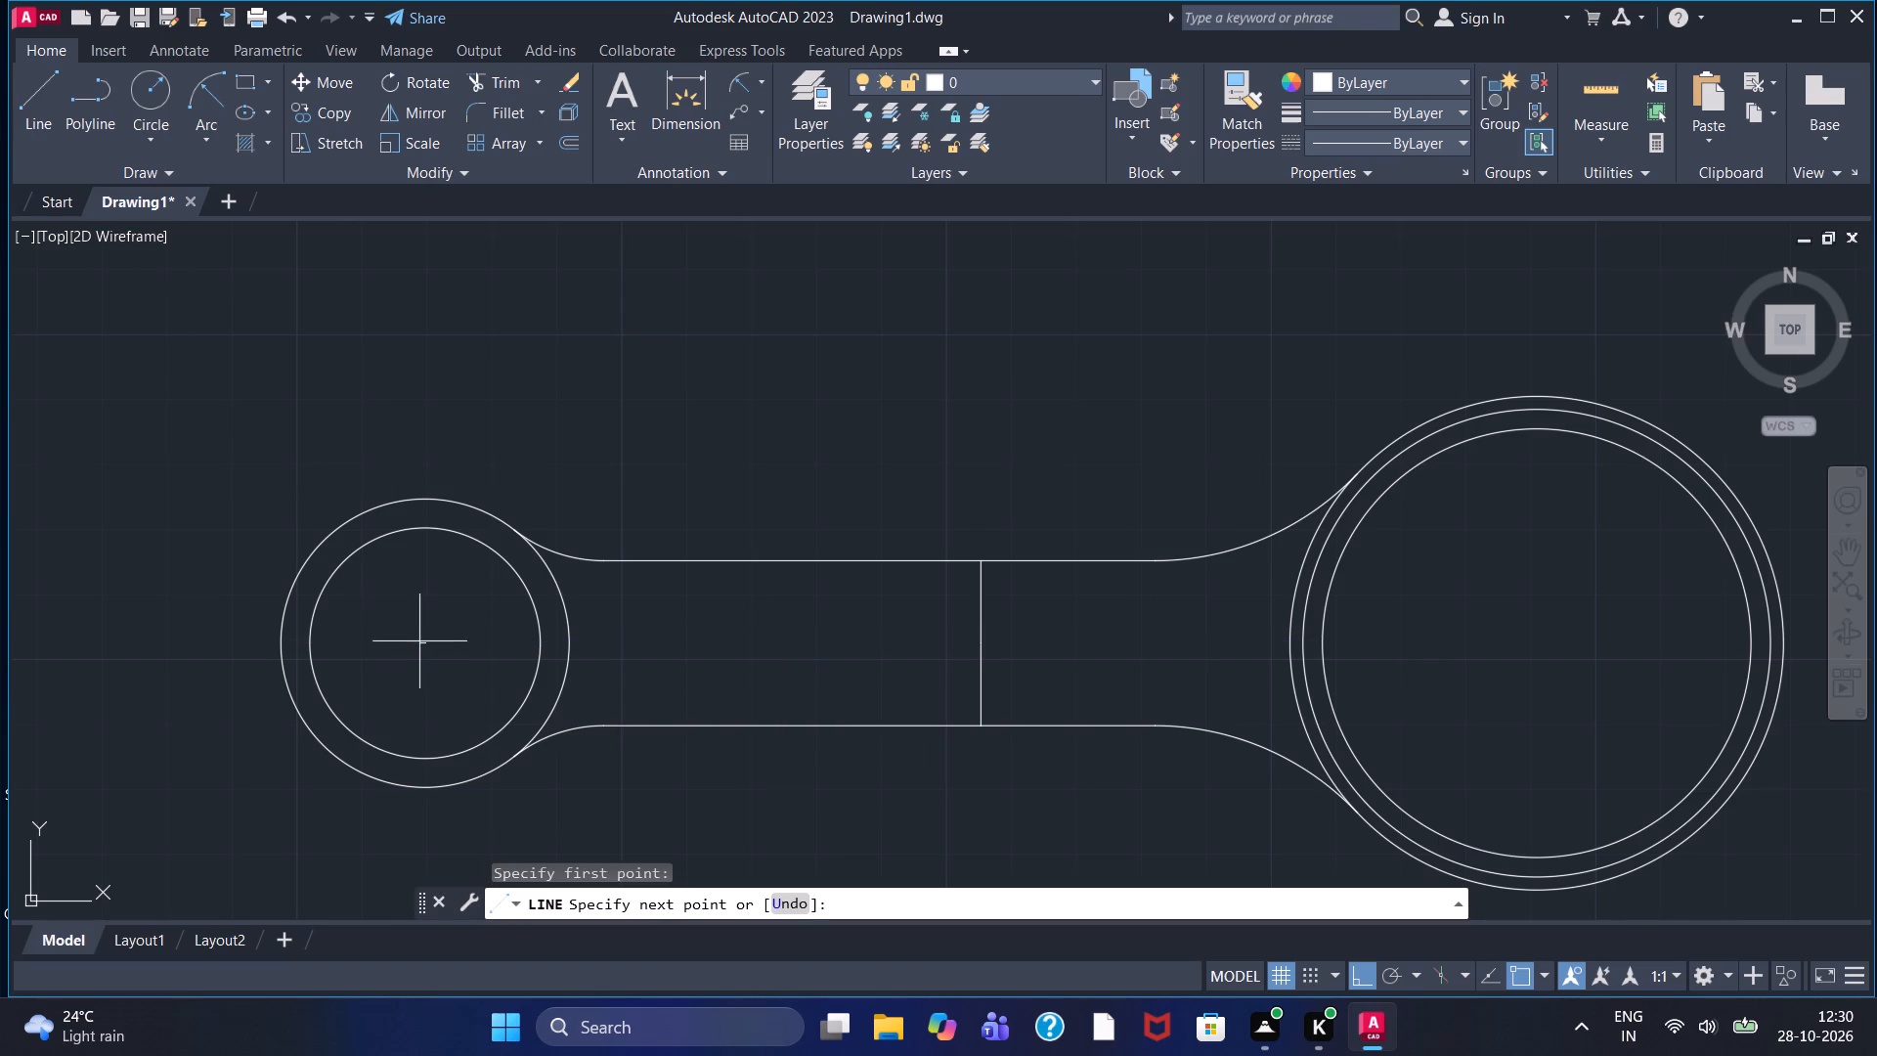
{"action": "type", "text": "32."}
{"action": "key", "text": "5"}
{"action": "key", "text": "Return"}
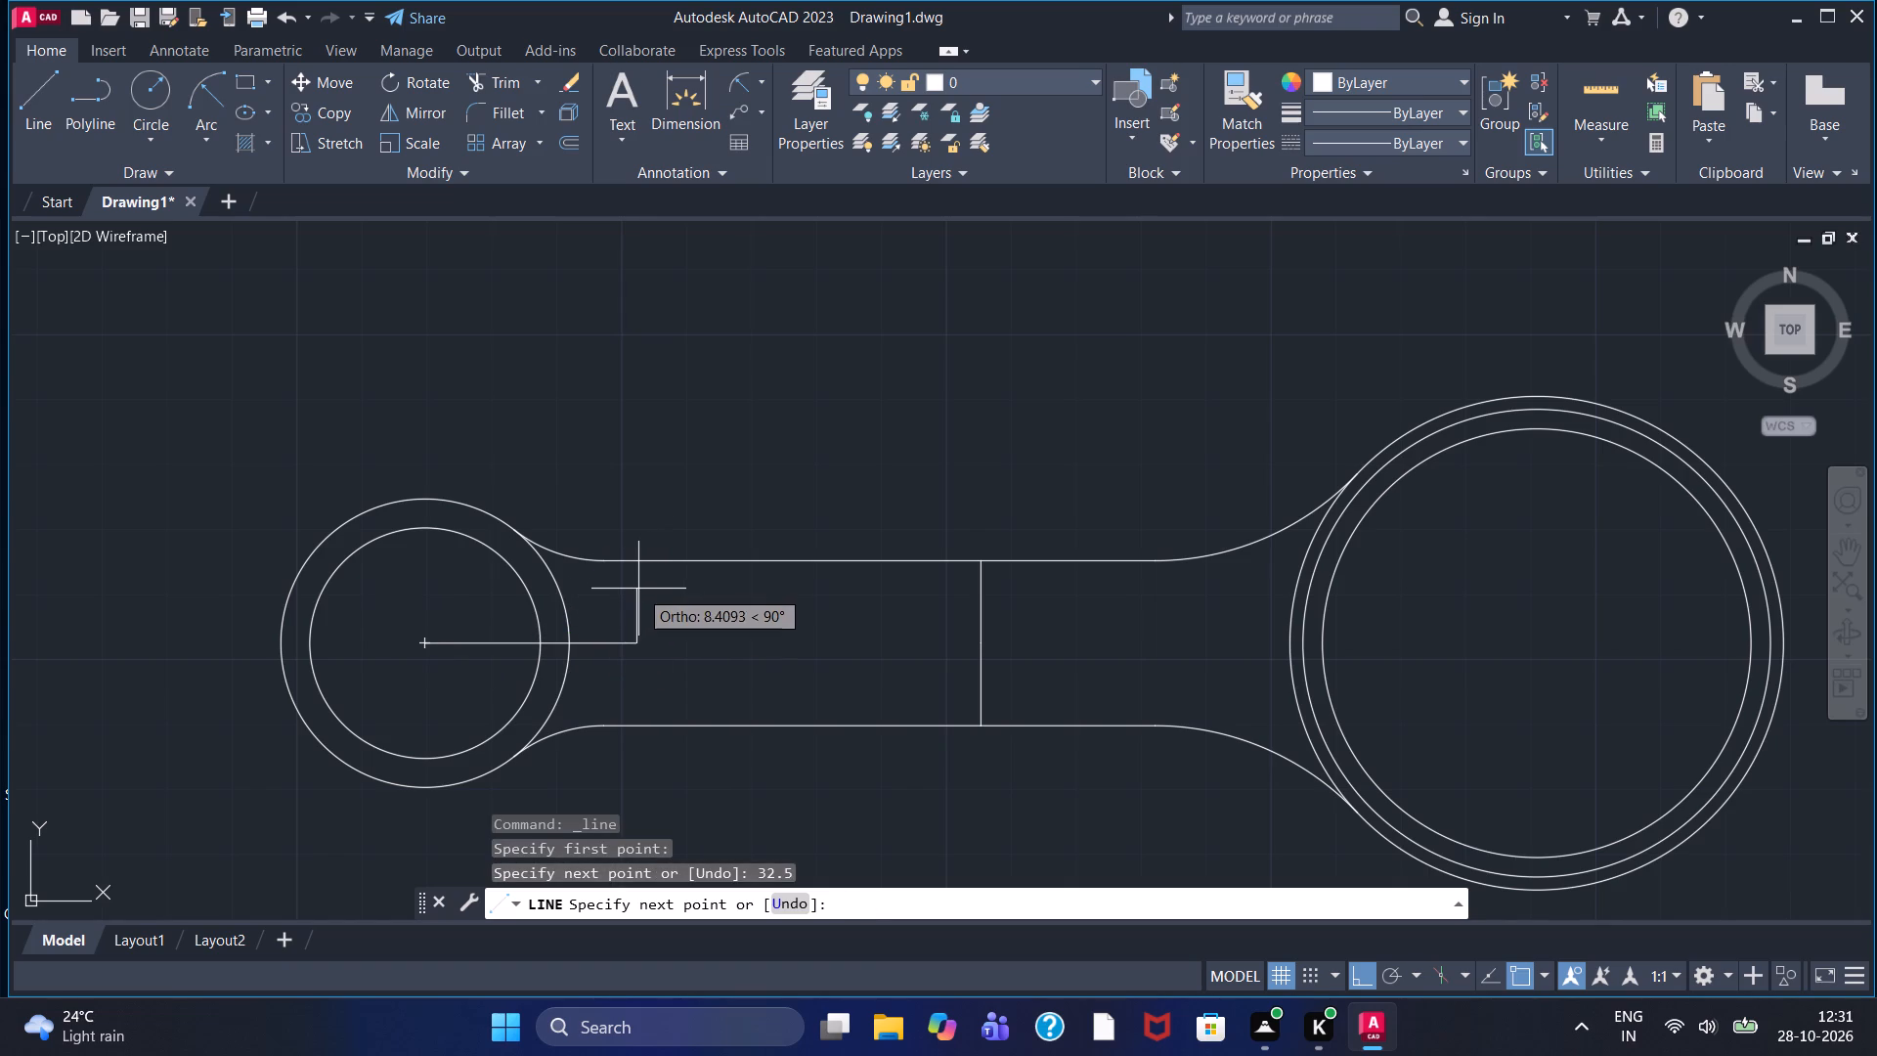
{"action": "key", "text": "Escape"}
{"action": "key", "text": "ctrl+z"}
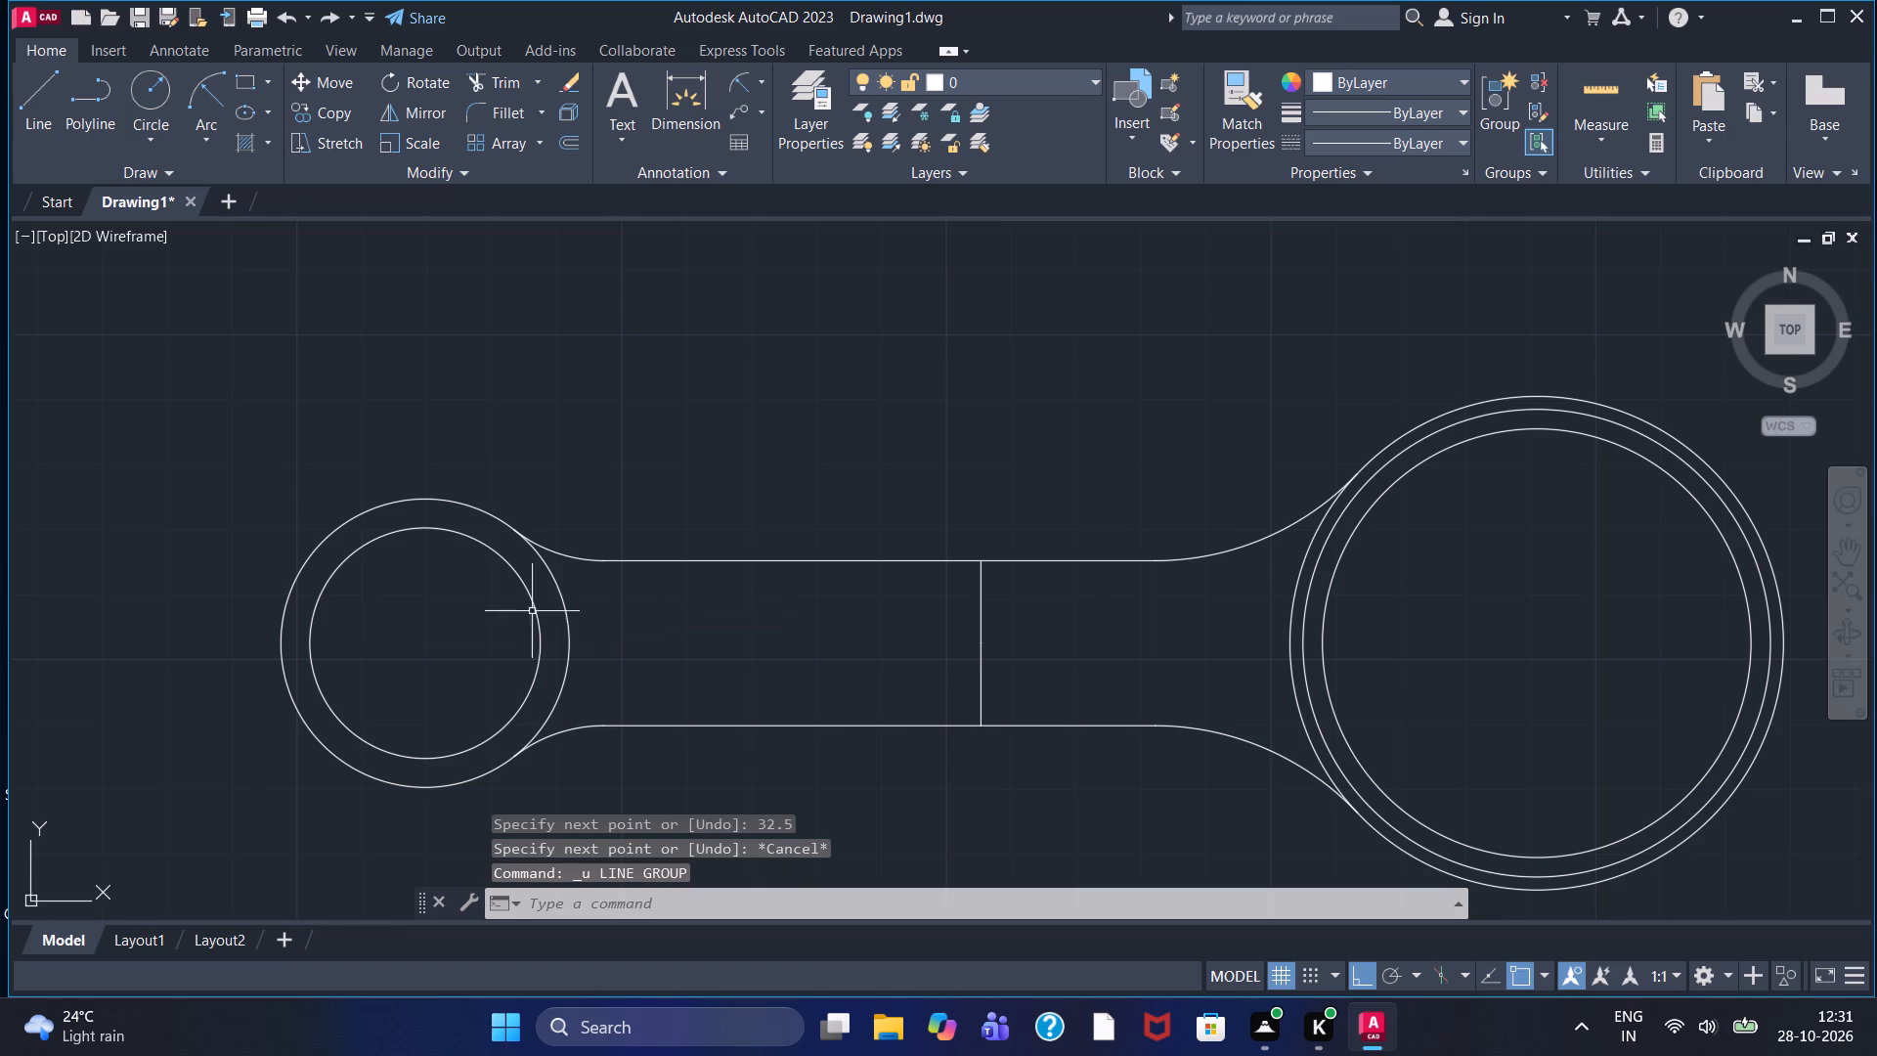
Draw a horizontal line 32.2 long from the small end's centre toward the neck.
{"action": "left_click", "coordinate": [33, 99]}
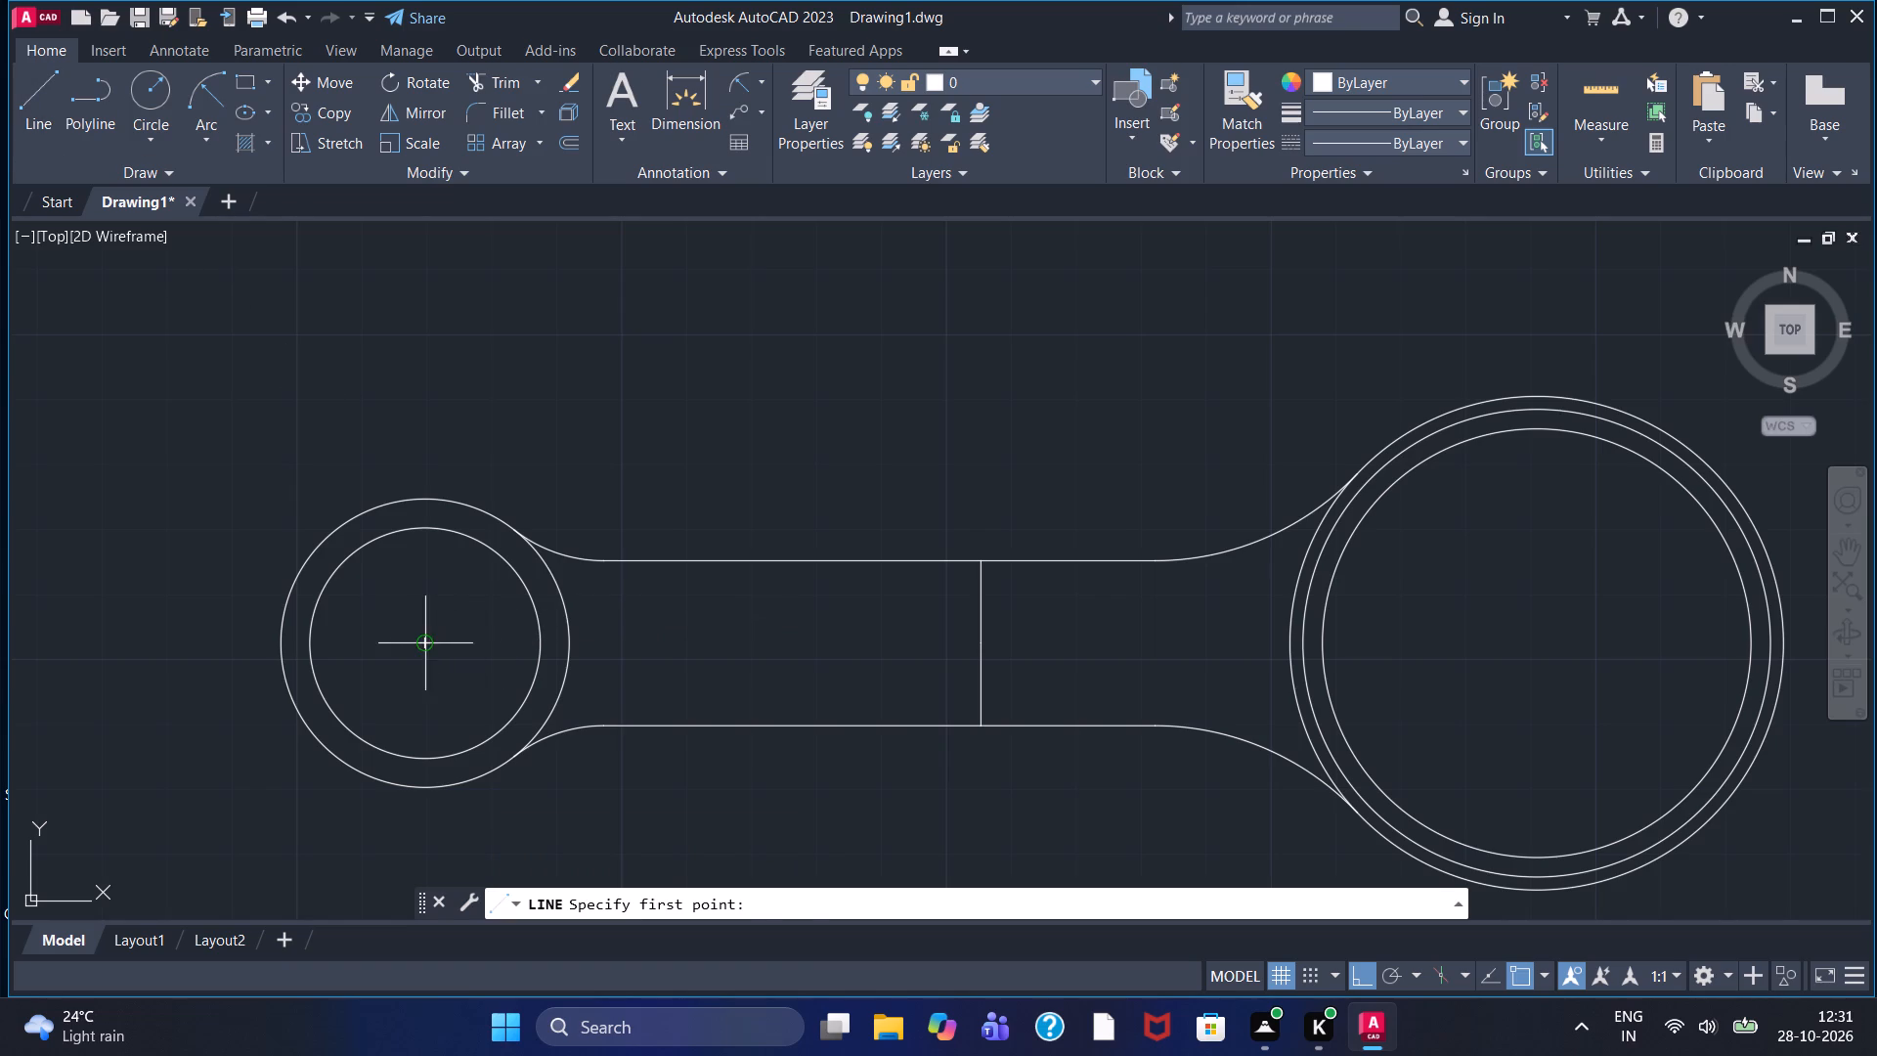
{"action": "left_click", "coordinate": [417, 644]}
{"action": "key", "text": "3"}
{"action": "key", "text": "2"}
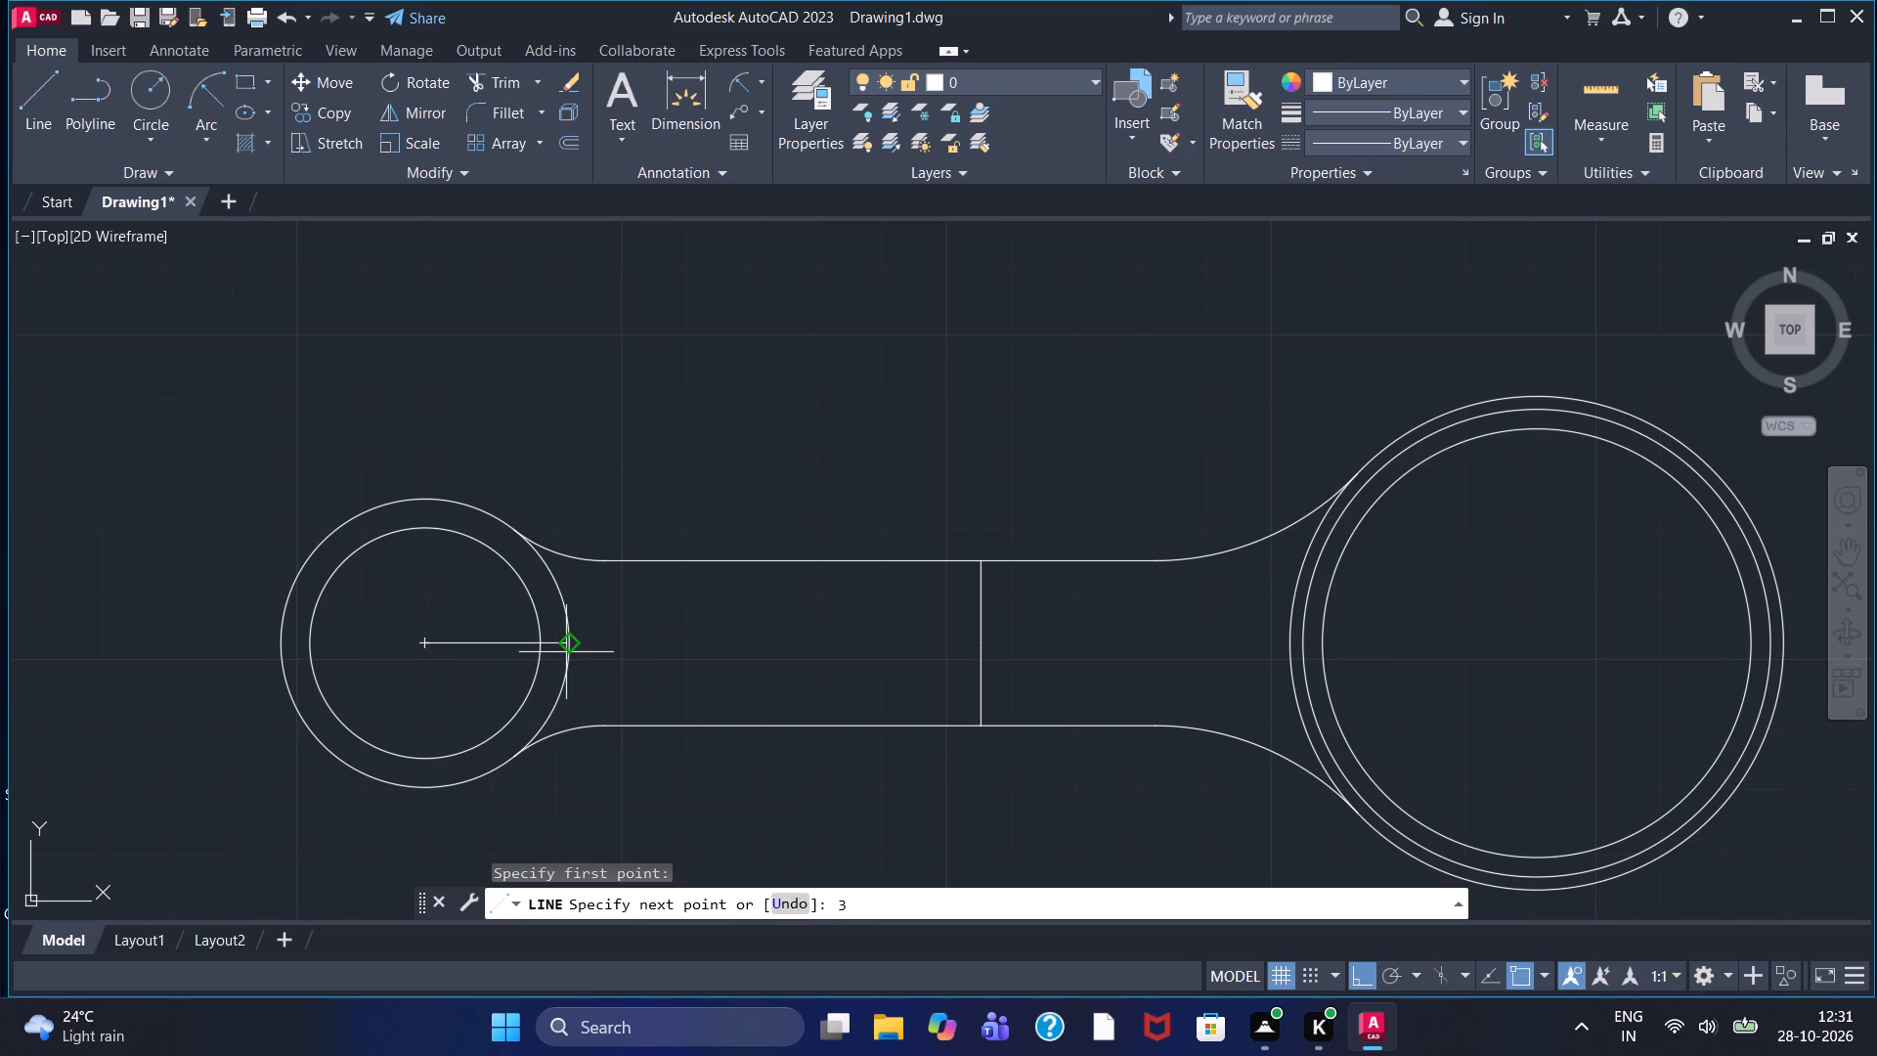
{"action": "key", "text": "period"}
{"action": "key", "text": "2"}
{"action": "key", "text": "Return"}
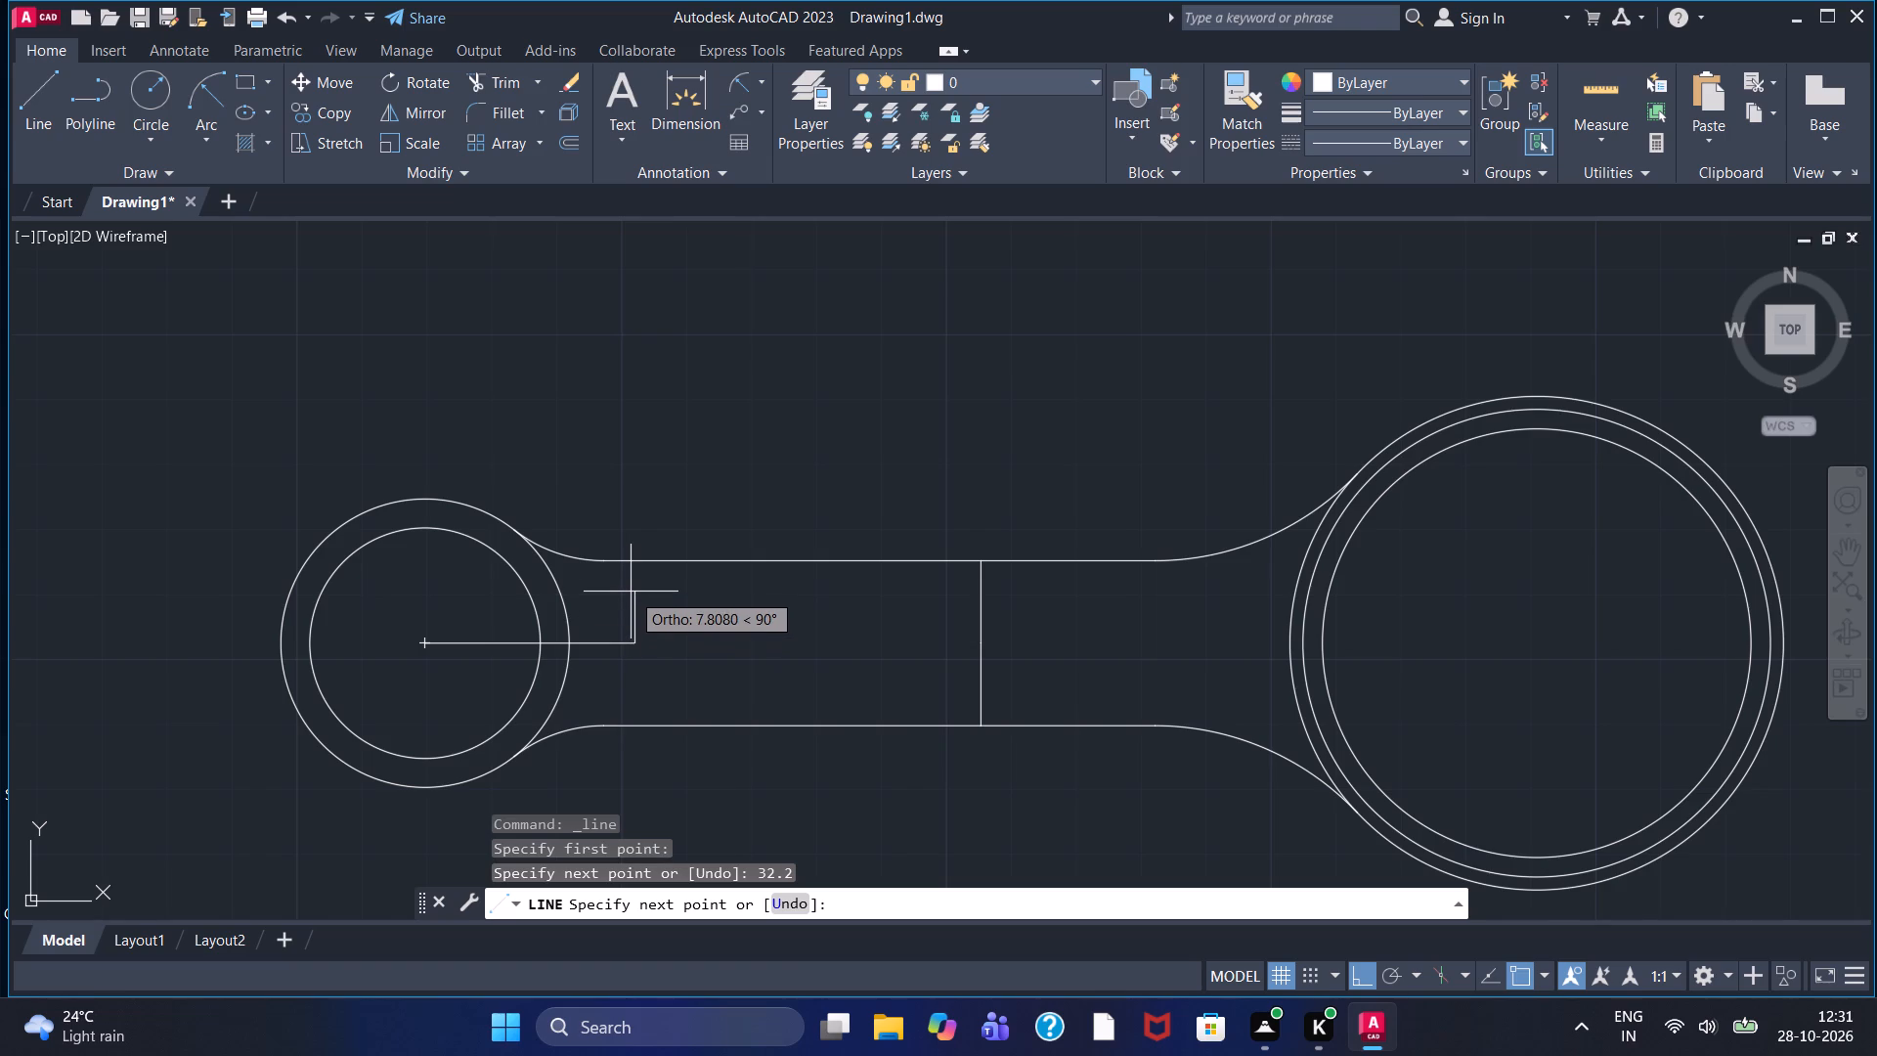
Continue the line into a closed 89 by 16 rectangle inside the neck, centred vertically on the end of the 32.2 line.
{"action": "key", "text": "8"}
{"action": "key", "text": "Return"}
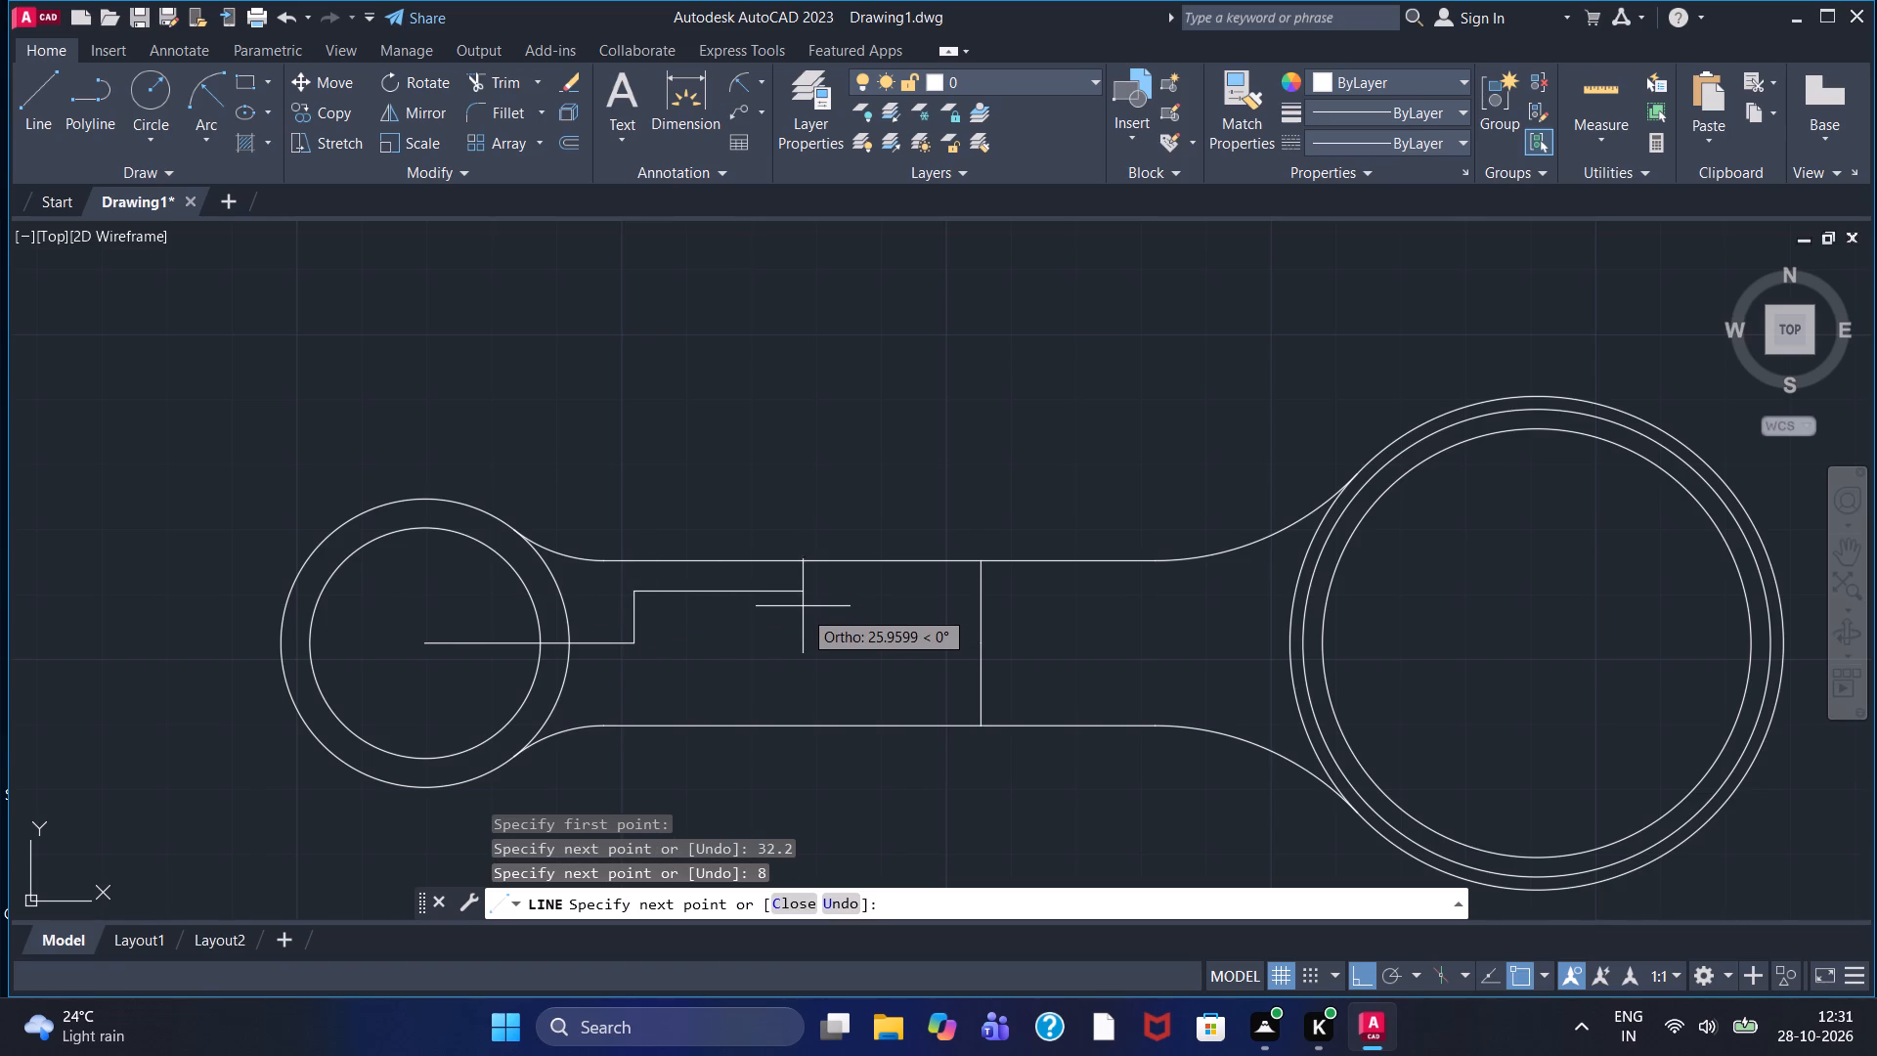
{"action": "key", "text": "8"}
{"action": "key", "text": "9"}
{"action": "key", "text": "Return"}
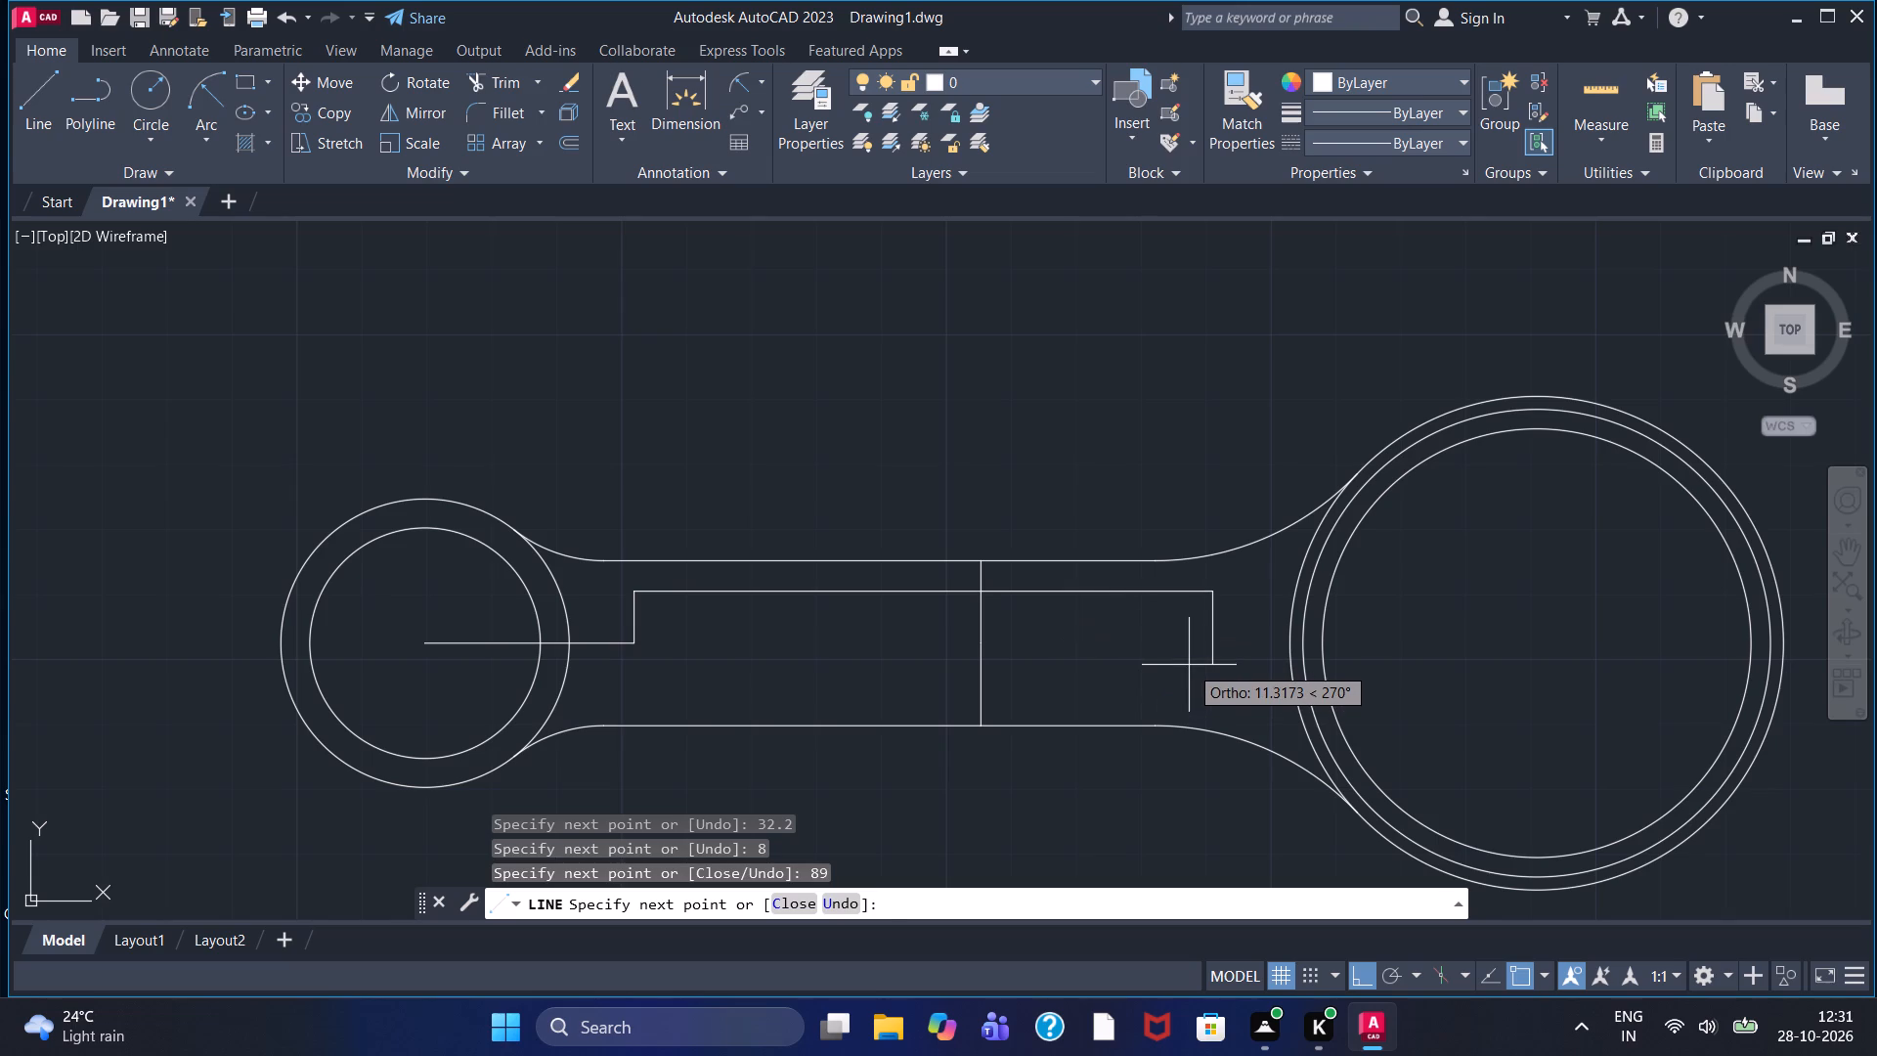
{"action": "key", "text": "1"}
{"action": "key", "text": "6"}
{"action": "key", "text": "Return"}
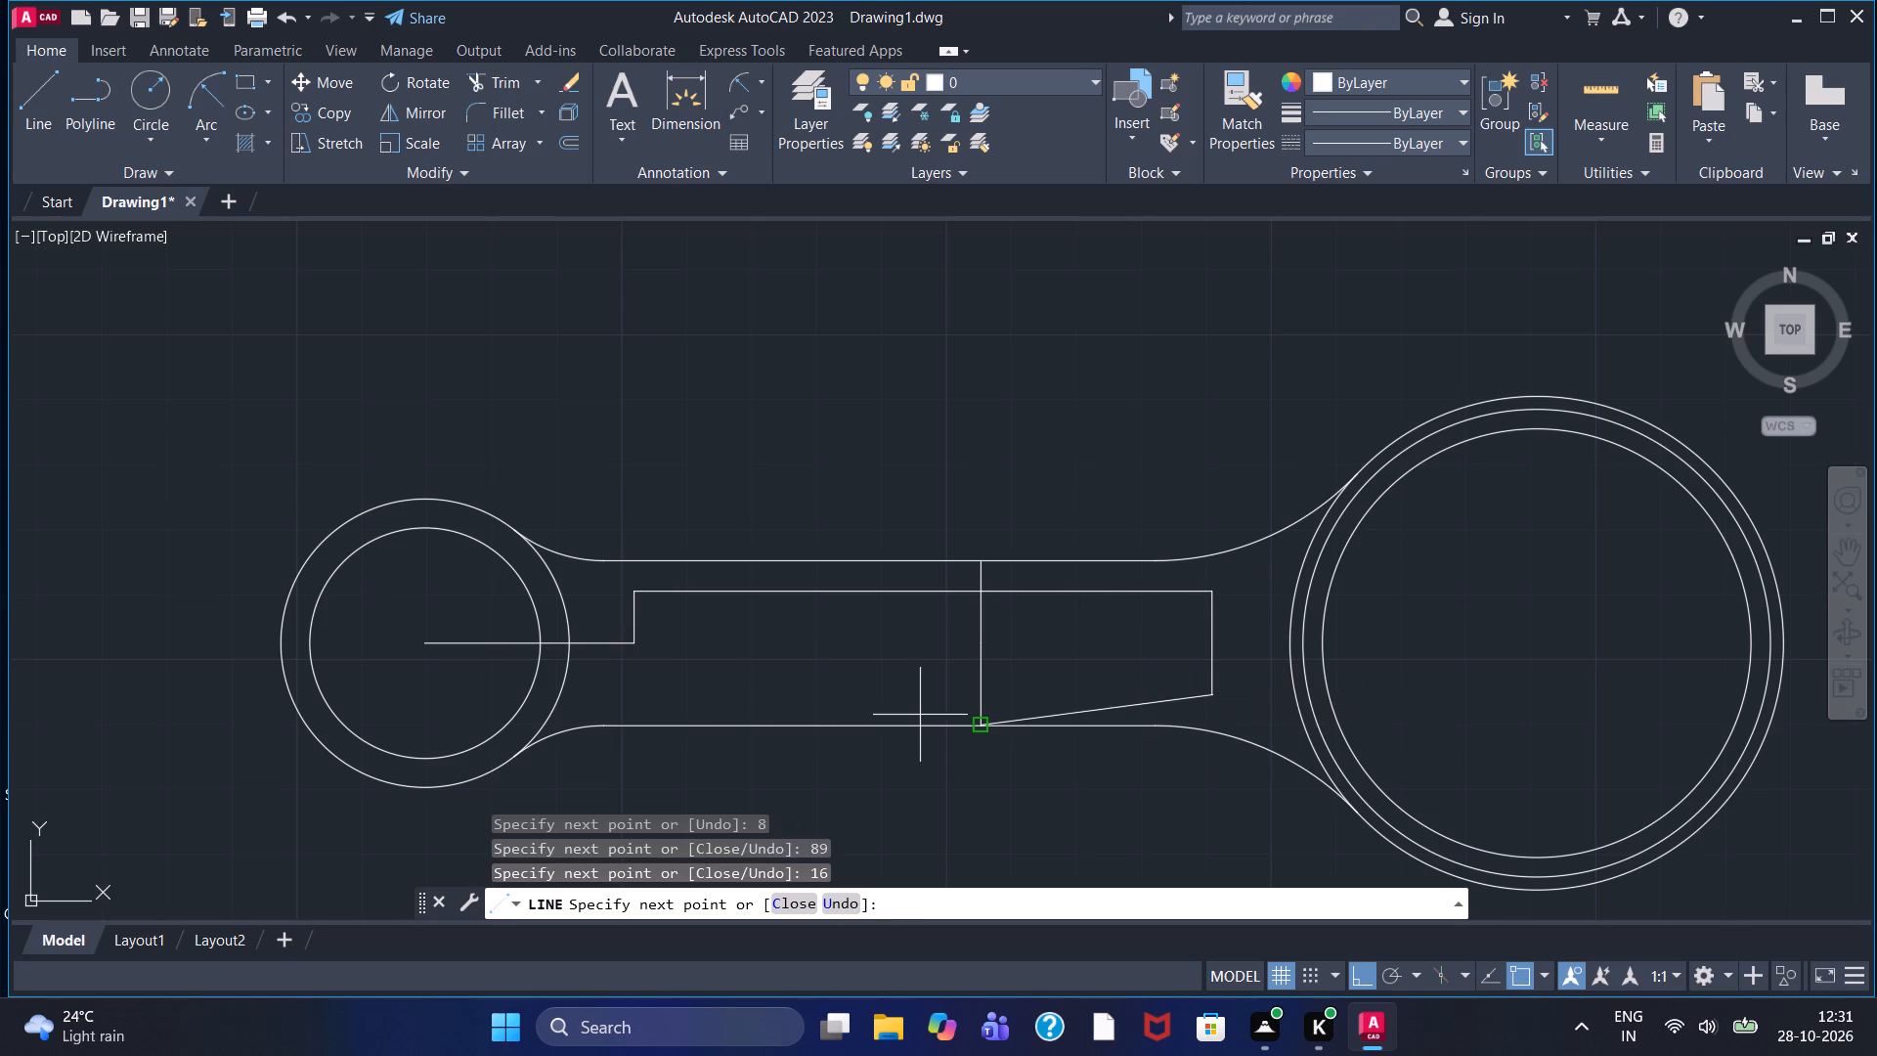
{"action": "type", "text": "89"}
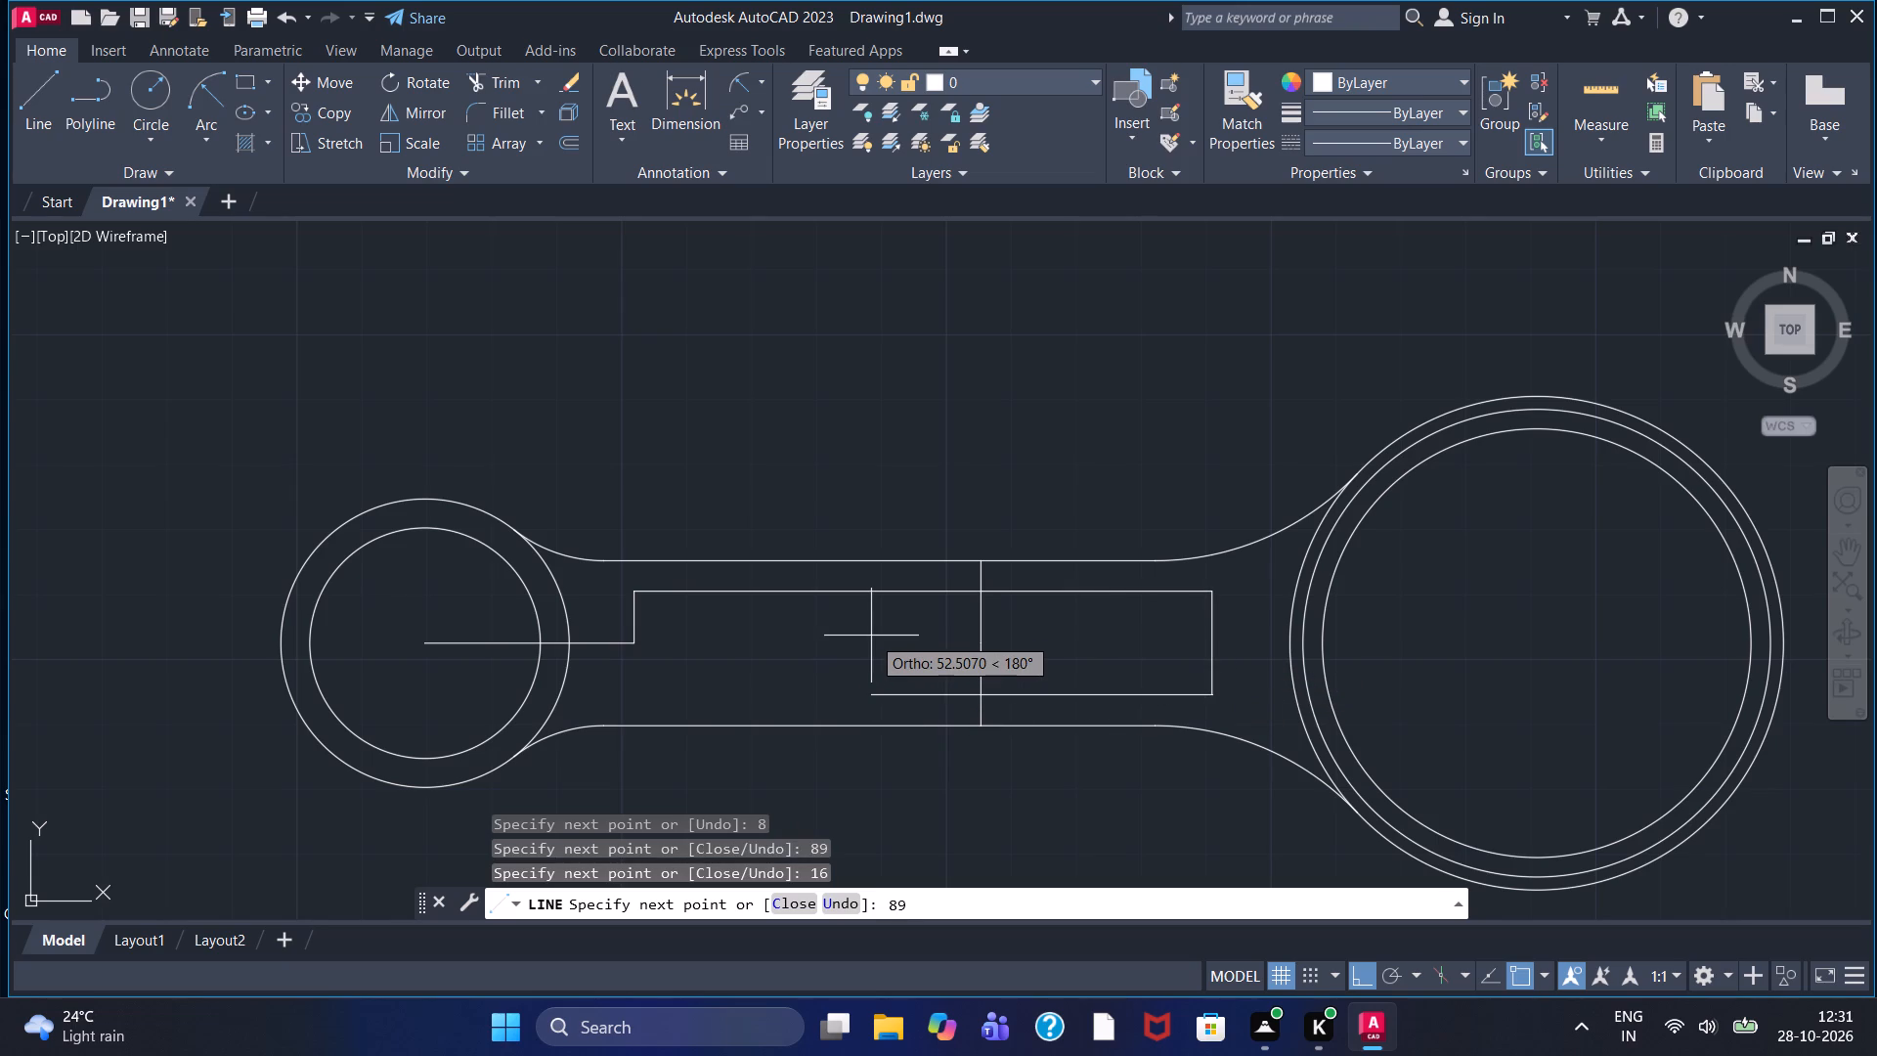
{"action": "key", "text": "Return"}
{"action": "left_click", "coordinate": [632, 642]}
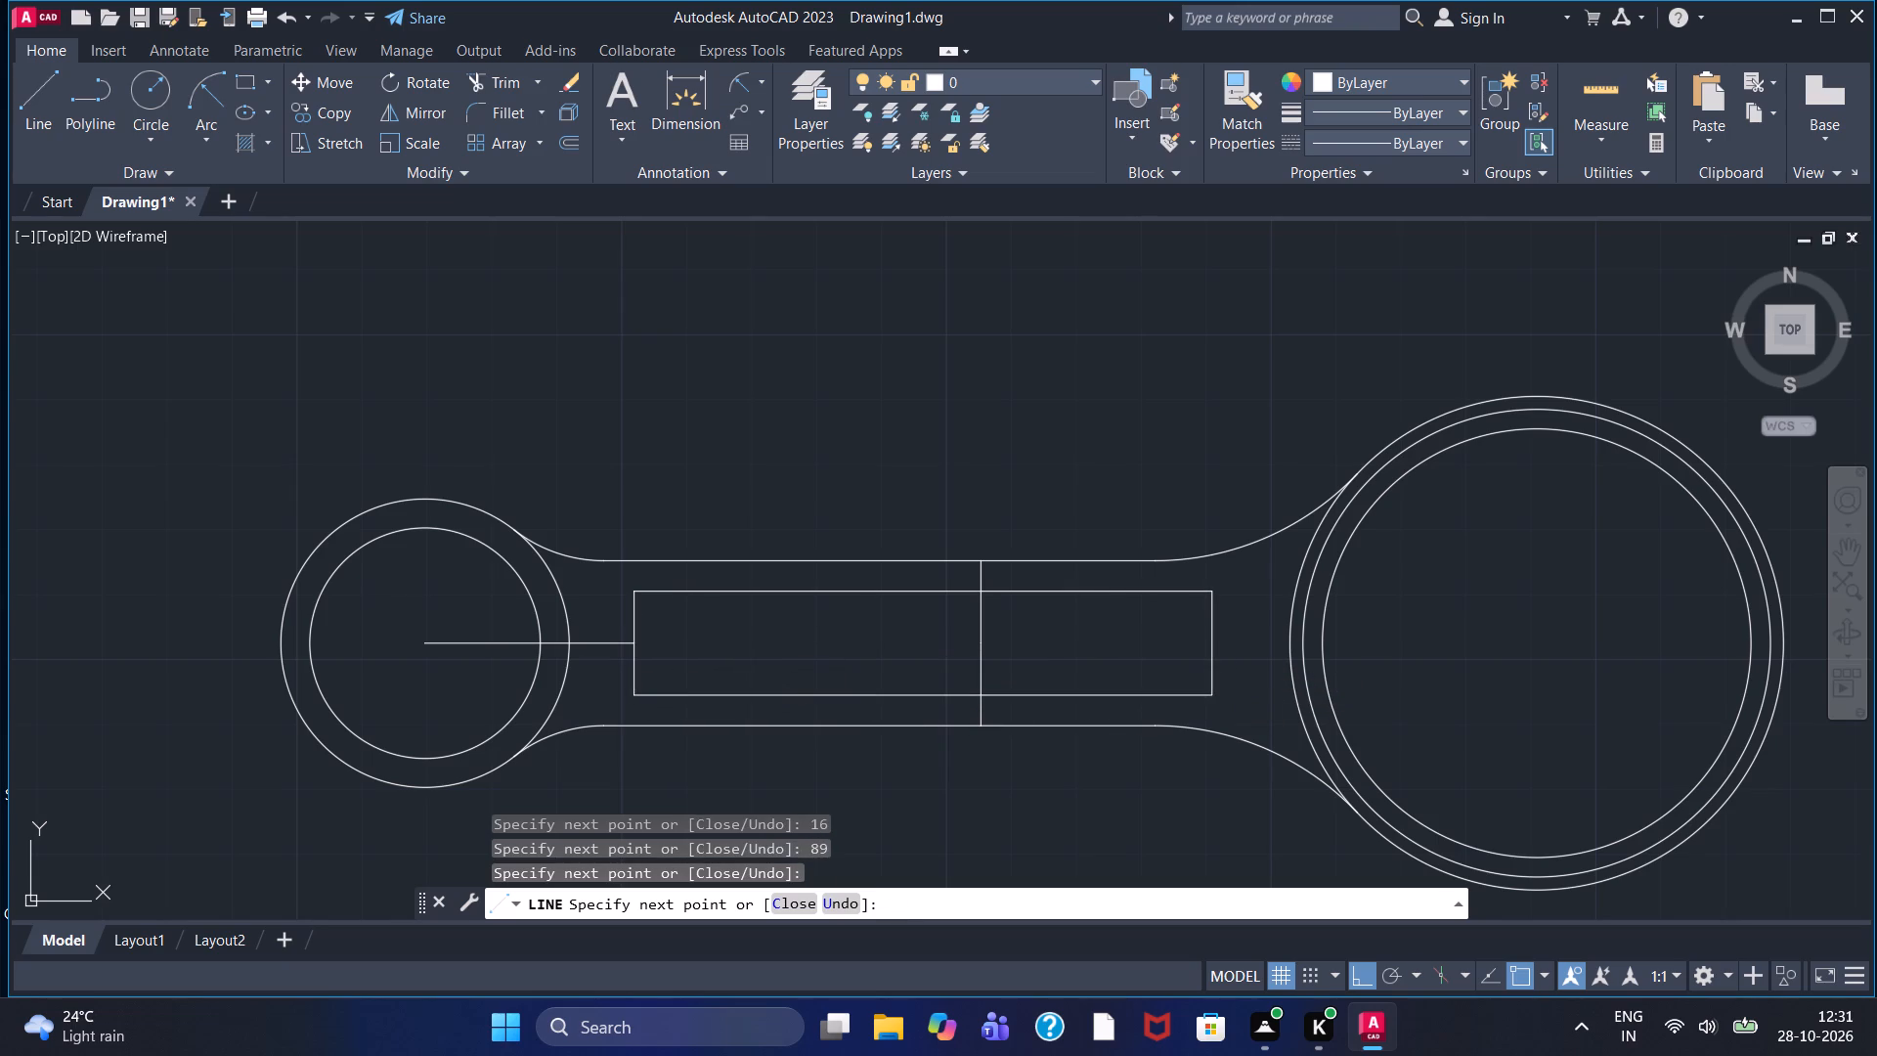
{"action": "key", "text": "Escape"}
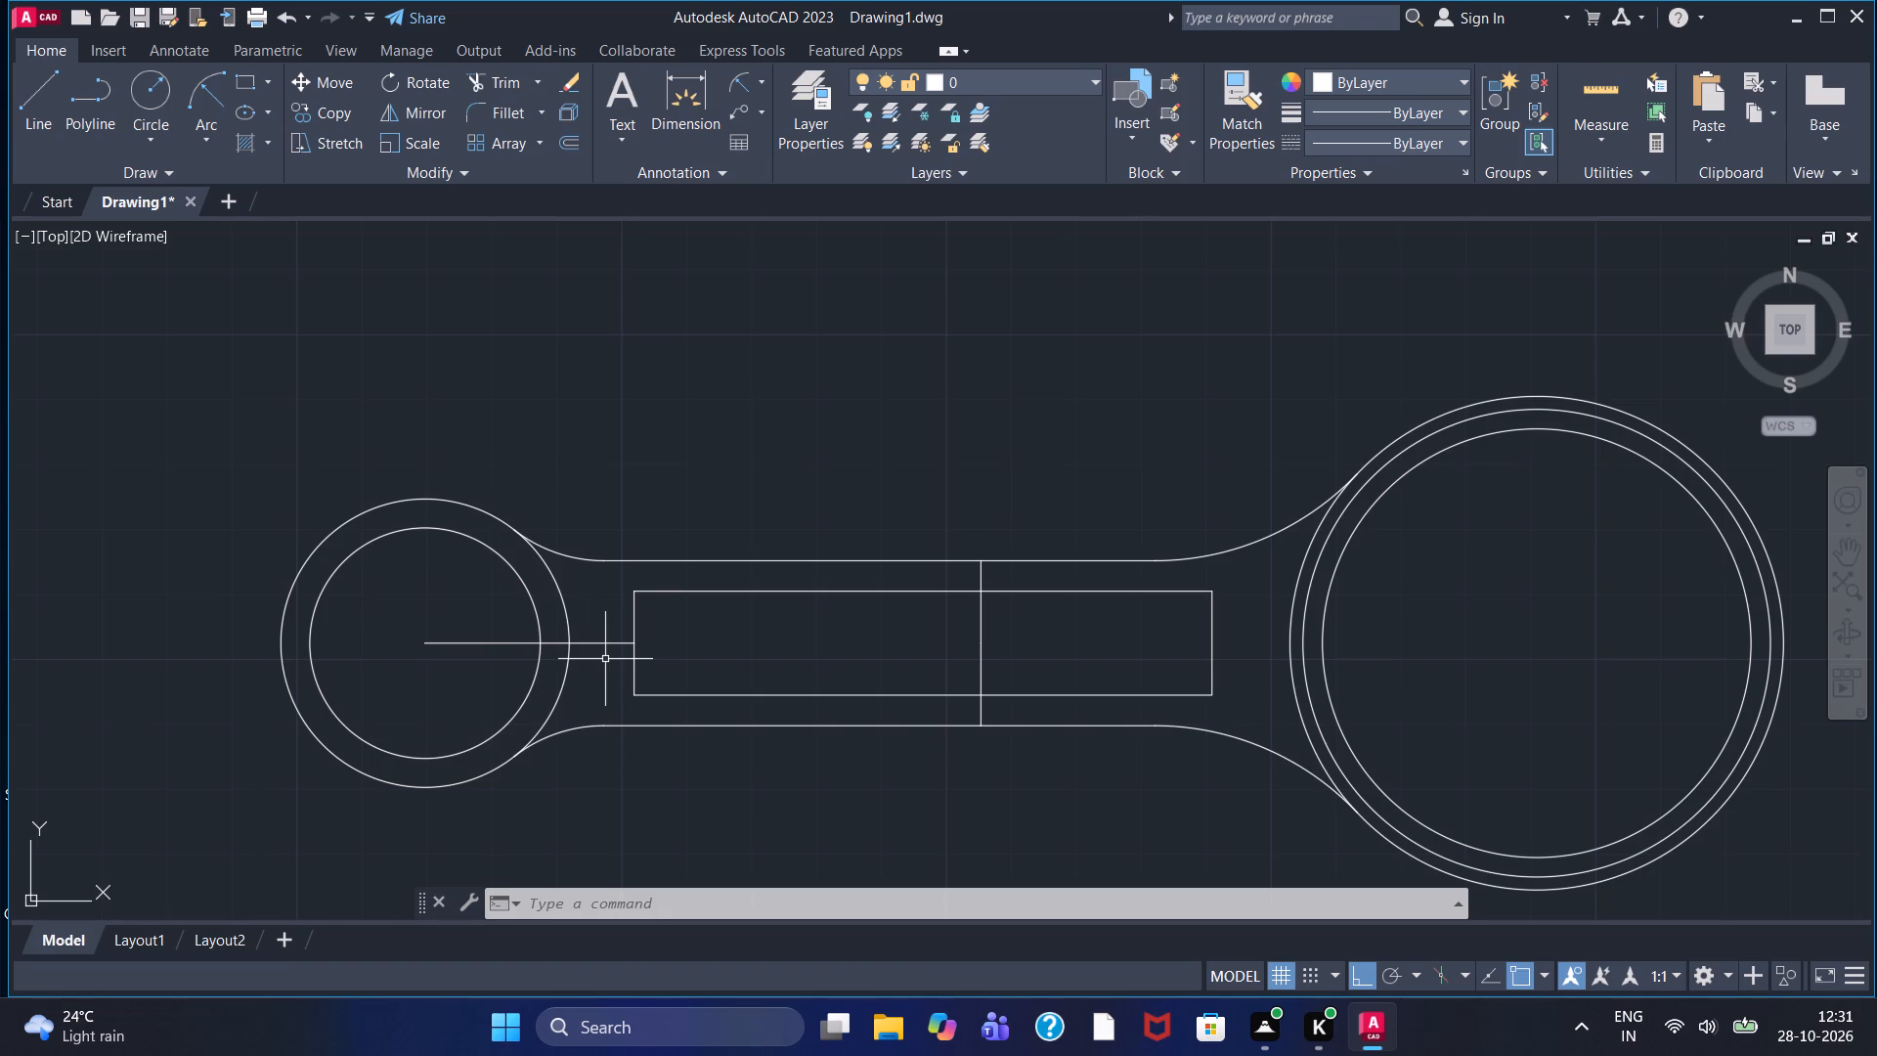
Draw a line from the midpoint of the rectangle's small-end side, 4 upward and 89 toward the large end.
{"action": "left_click", "coordinate": [33, 129]}
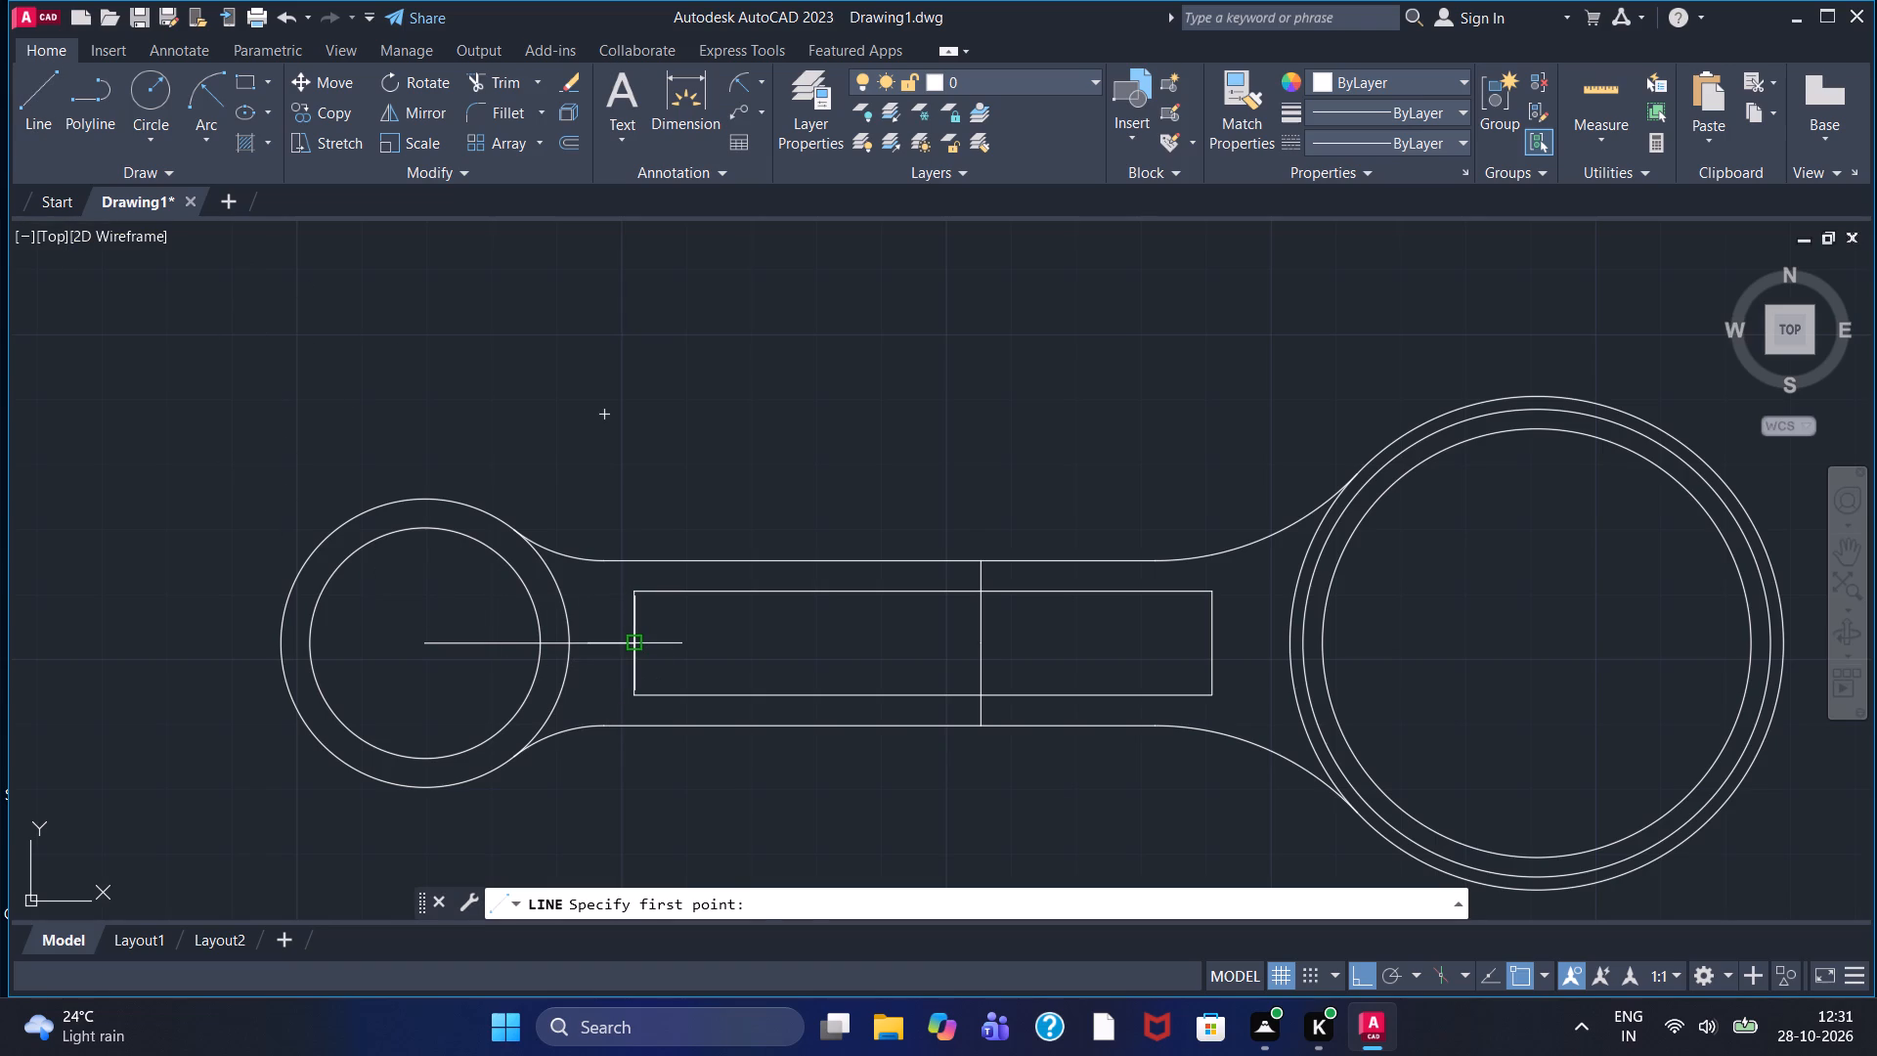
{"action": "left_click", "coordinate": [634, 641]}
{"action": "key", "text": "4"}
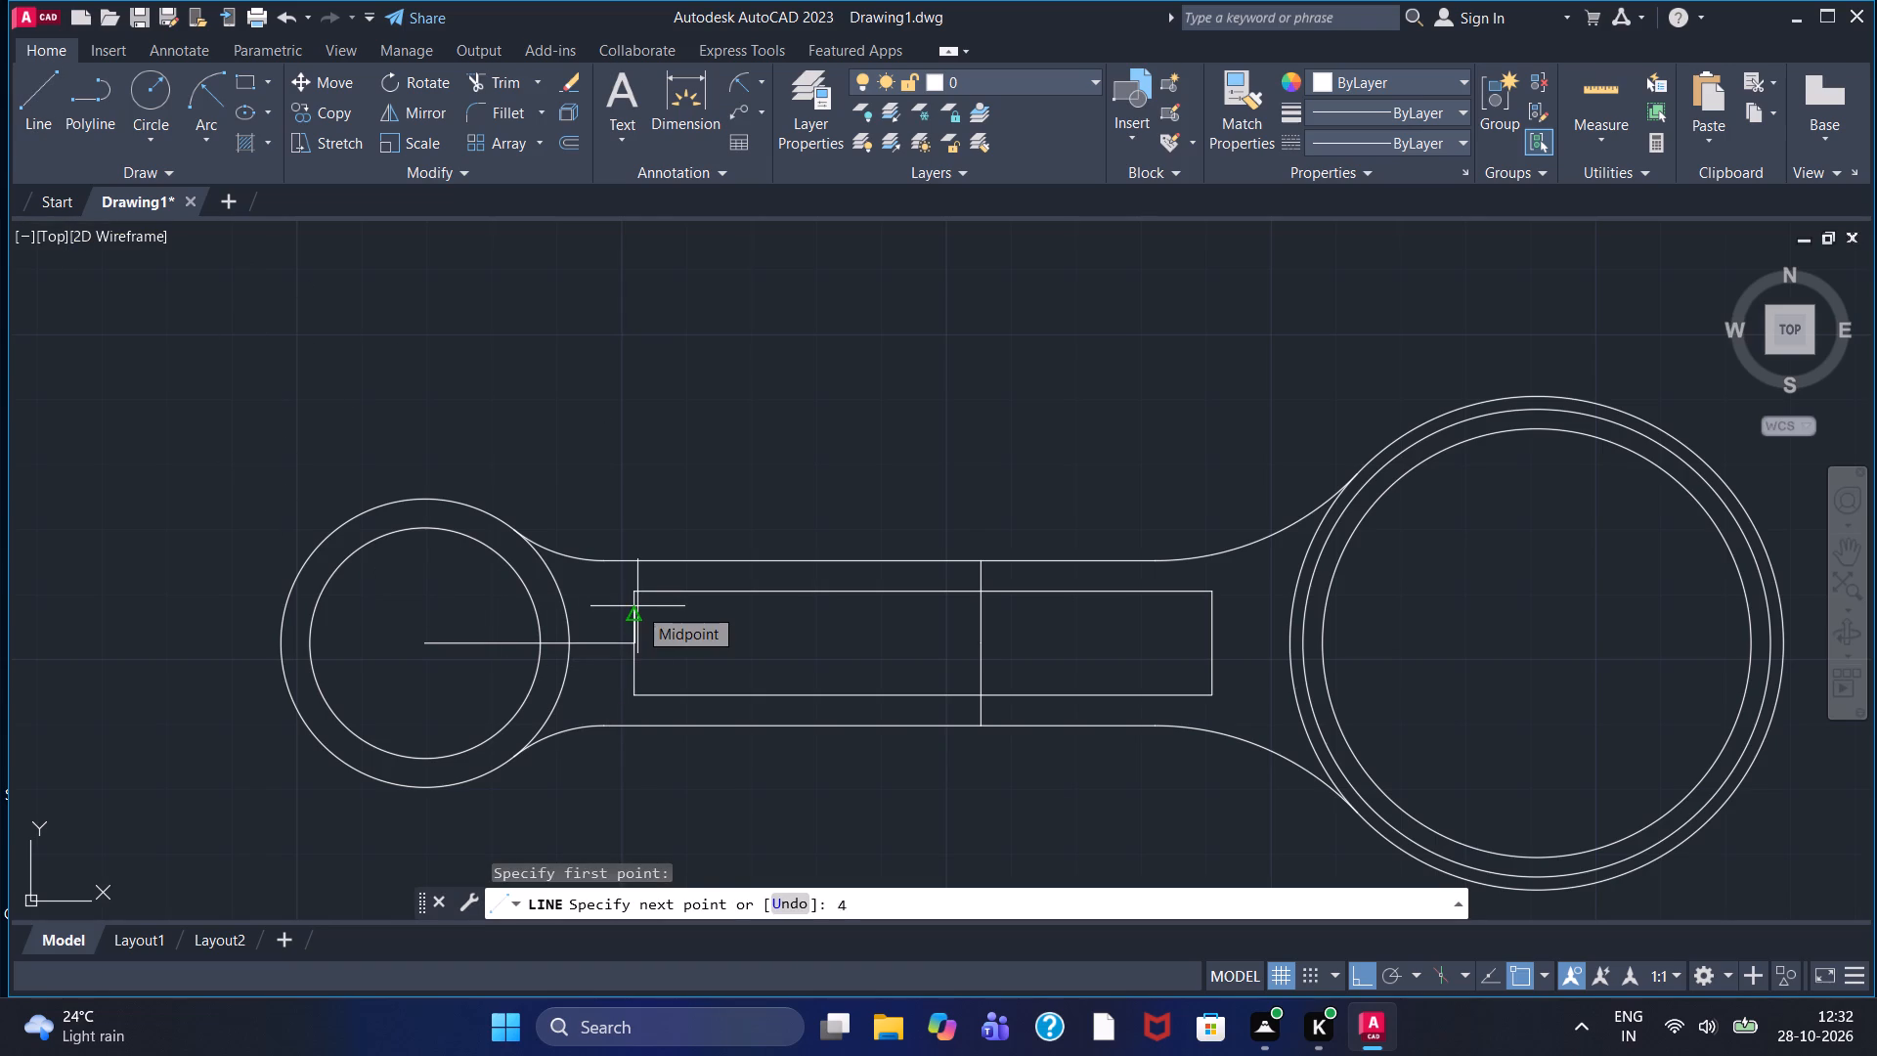
{"action": "key", "text": "Return"}
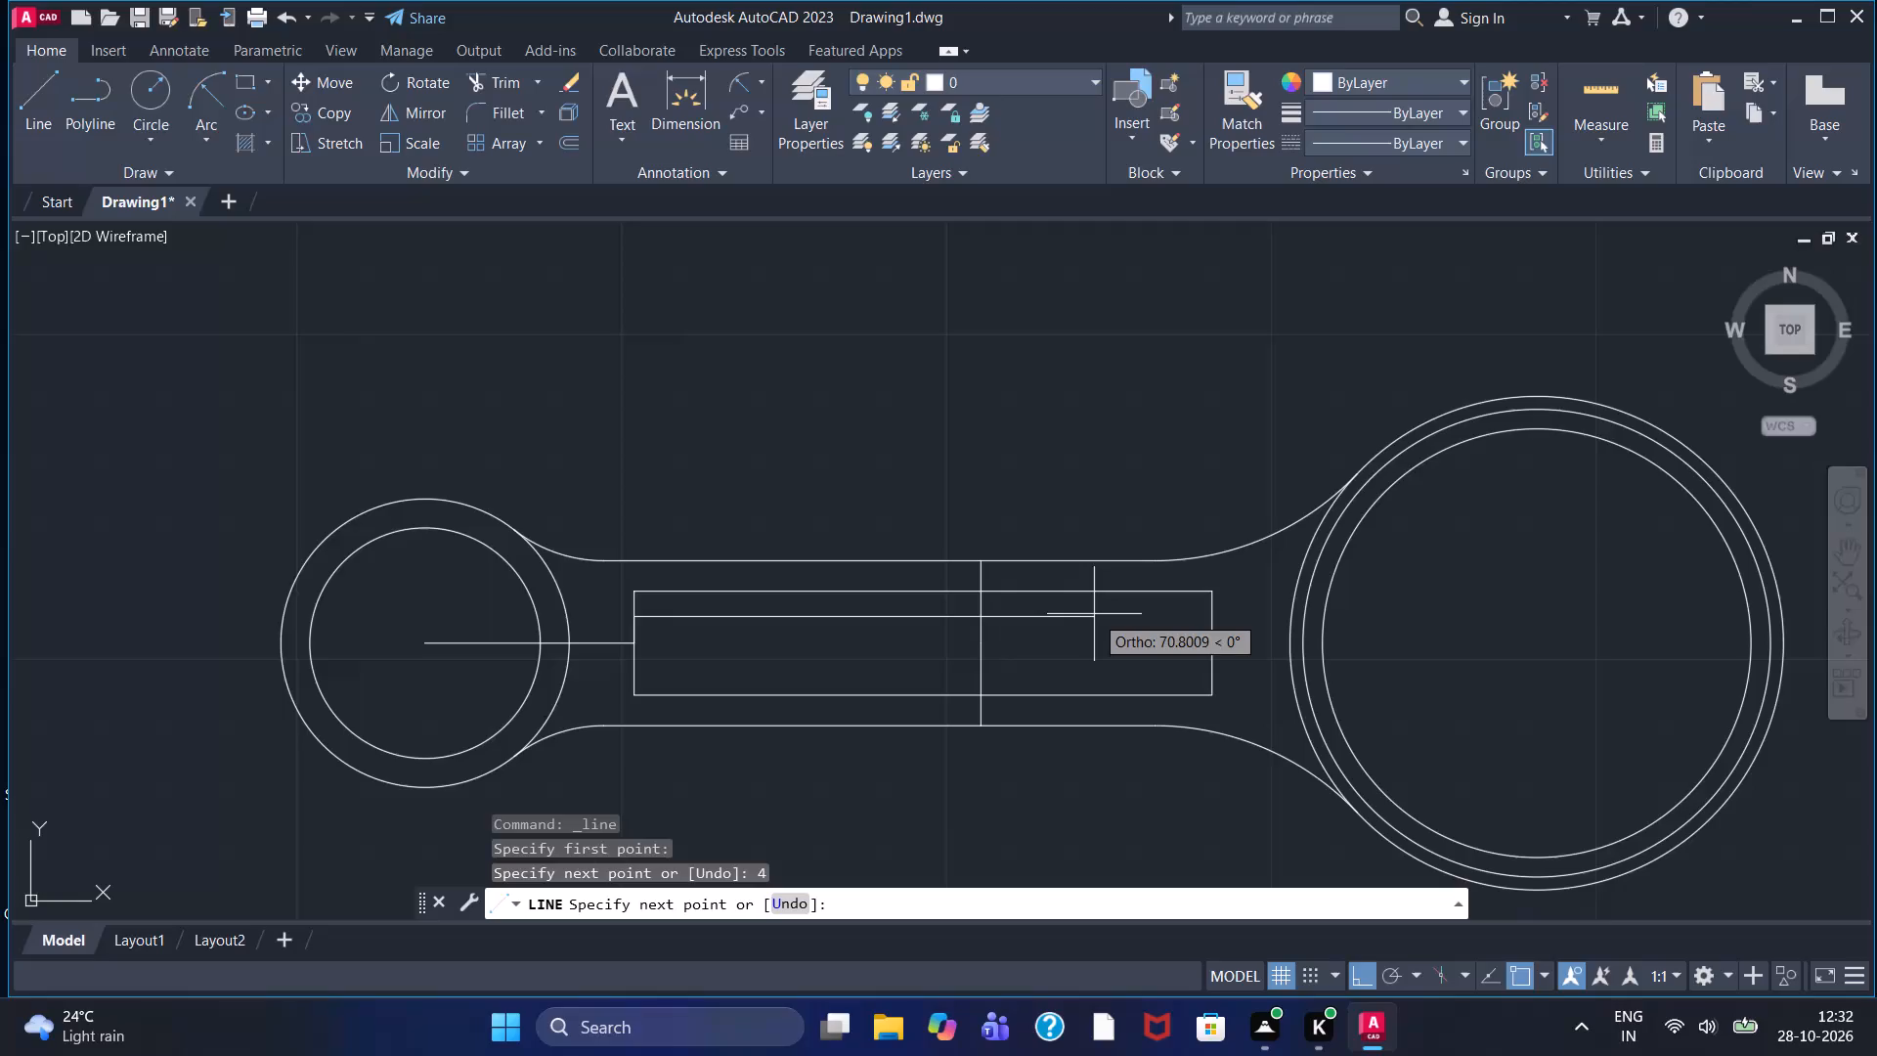
{"action": "type", "text": "89"}
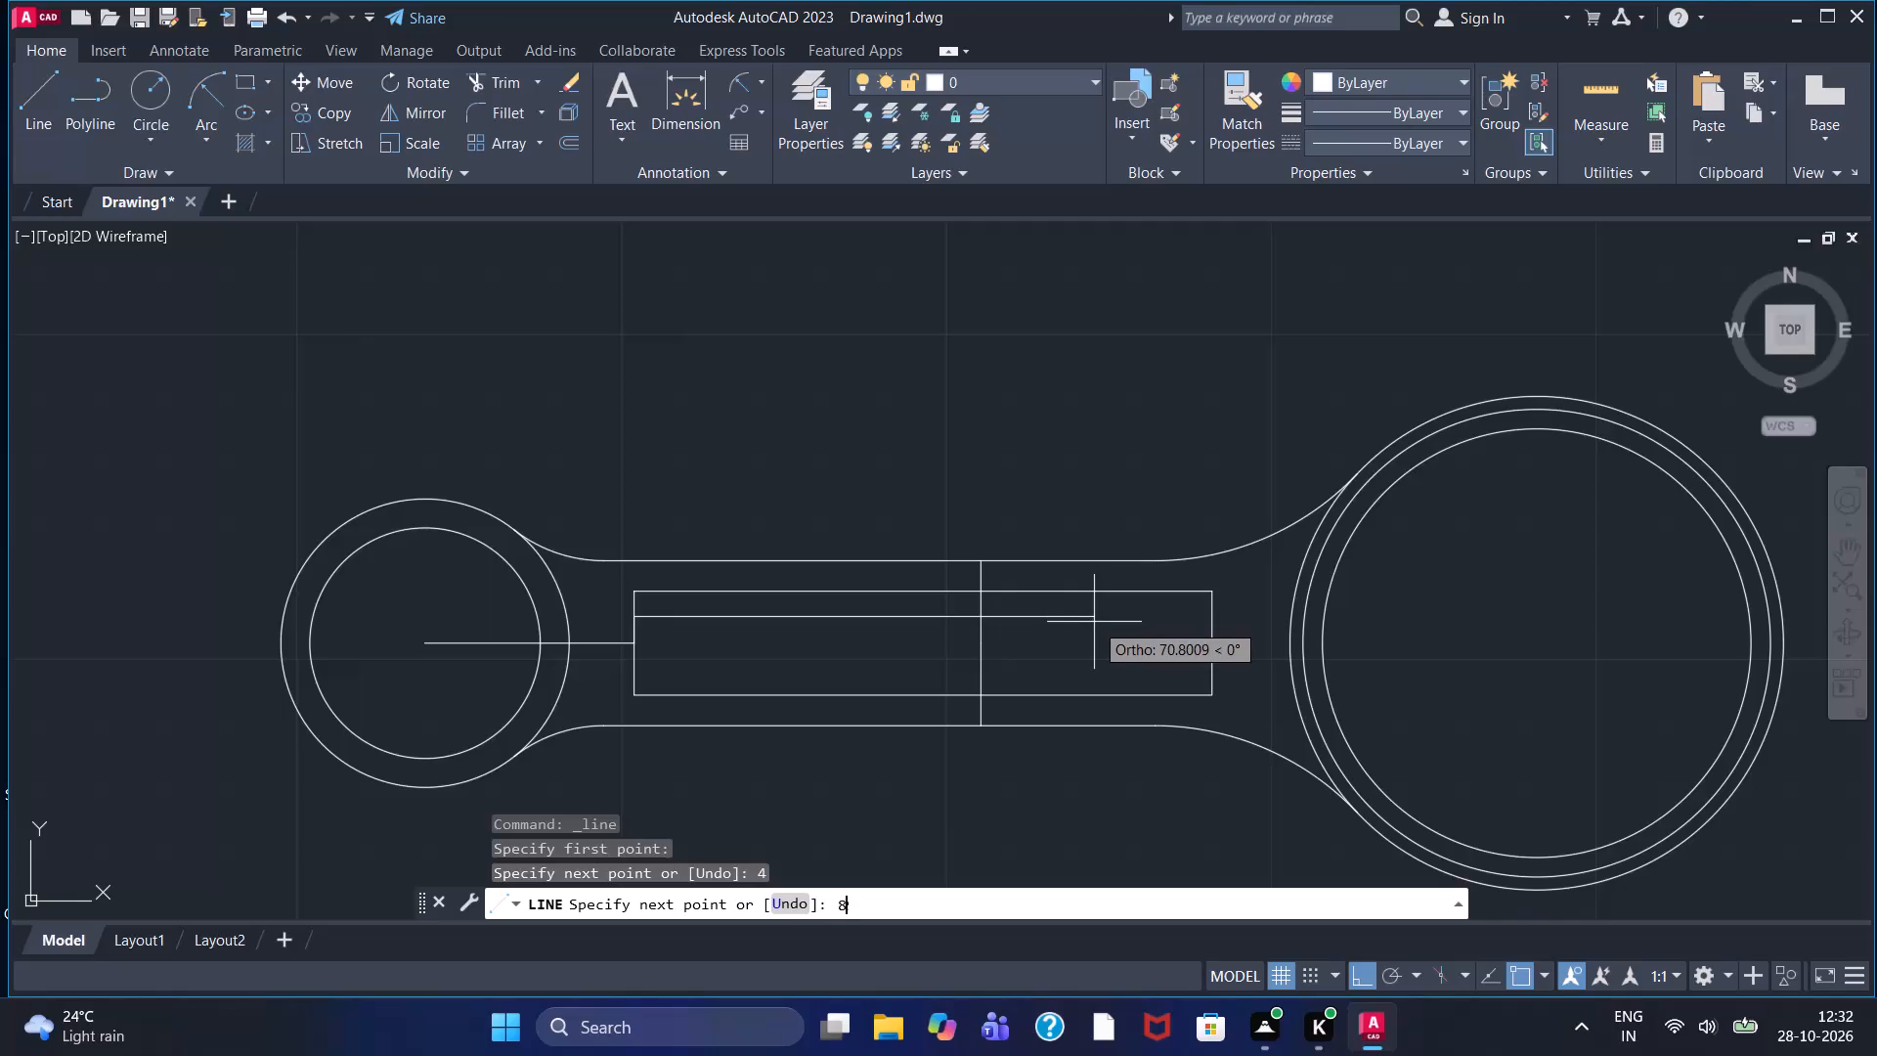
{"action": "key", "text": "Return"}
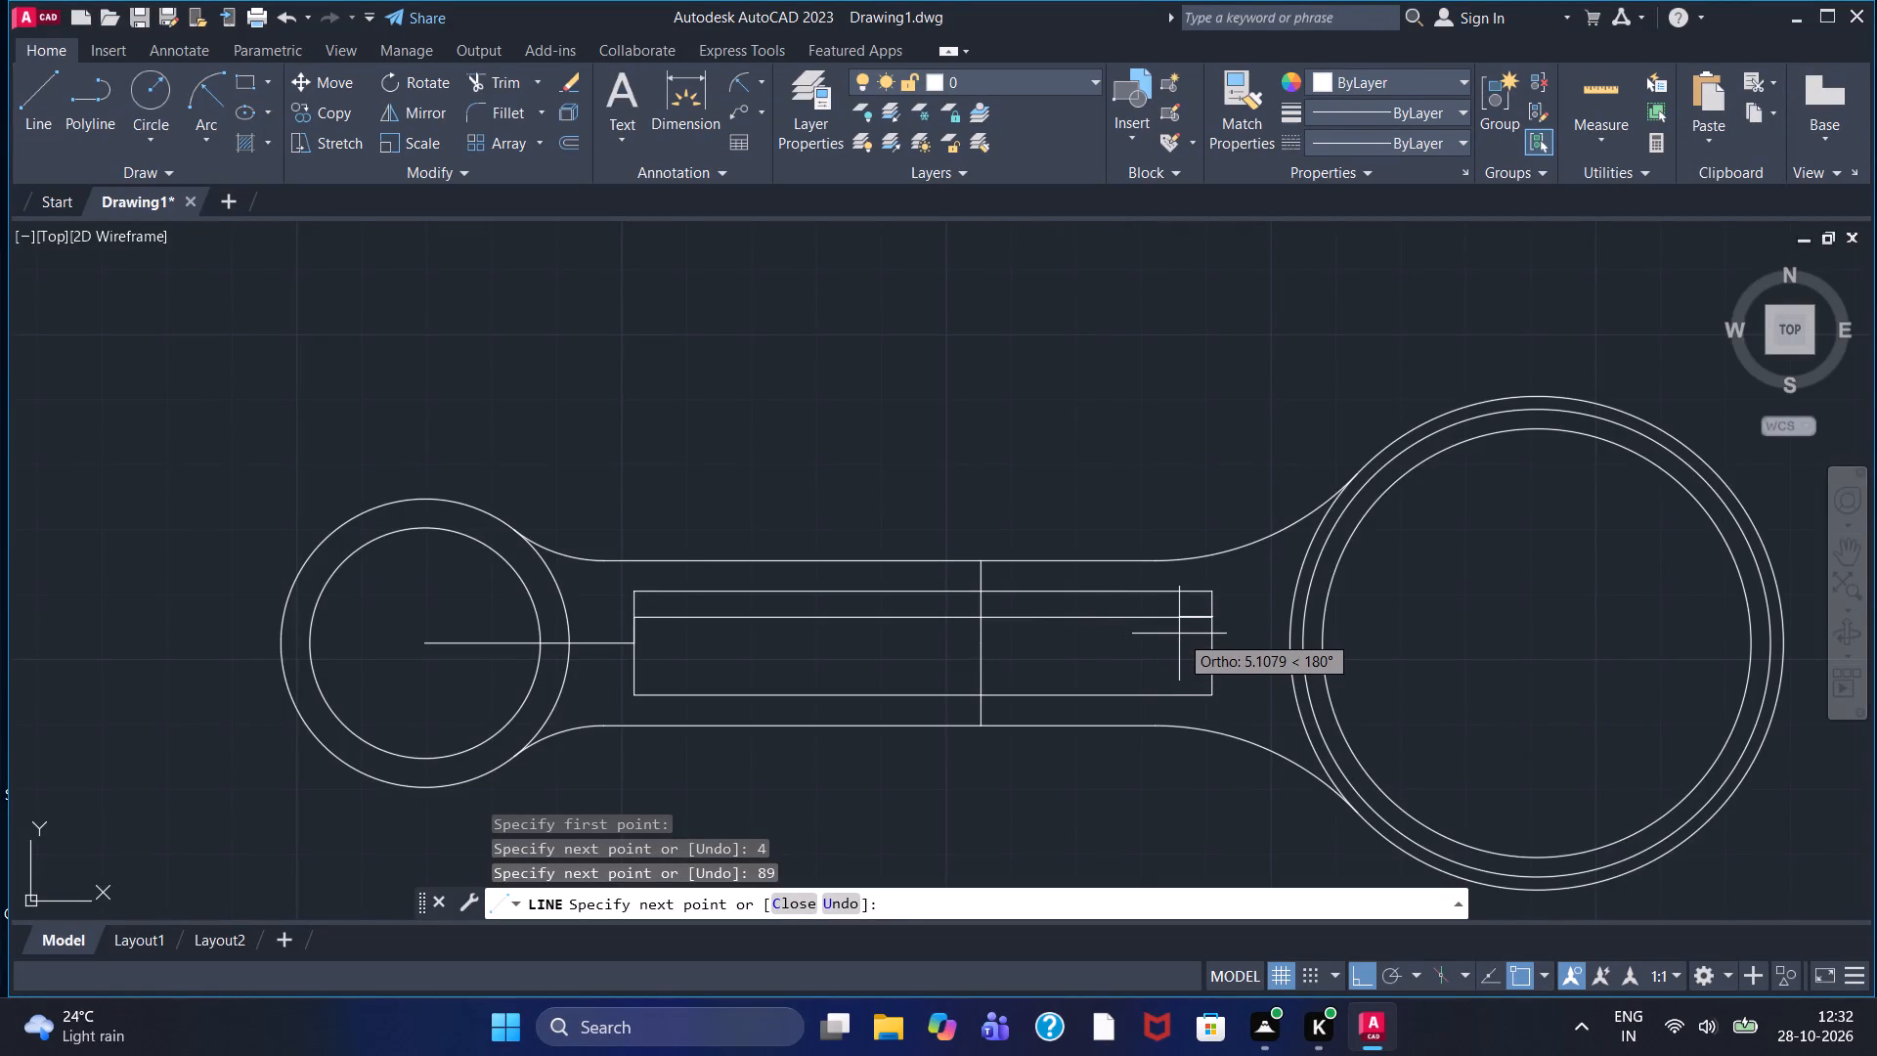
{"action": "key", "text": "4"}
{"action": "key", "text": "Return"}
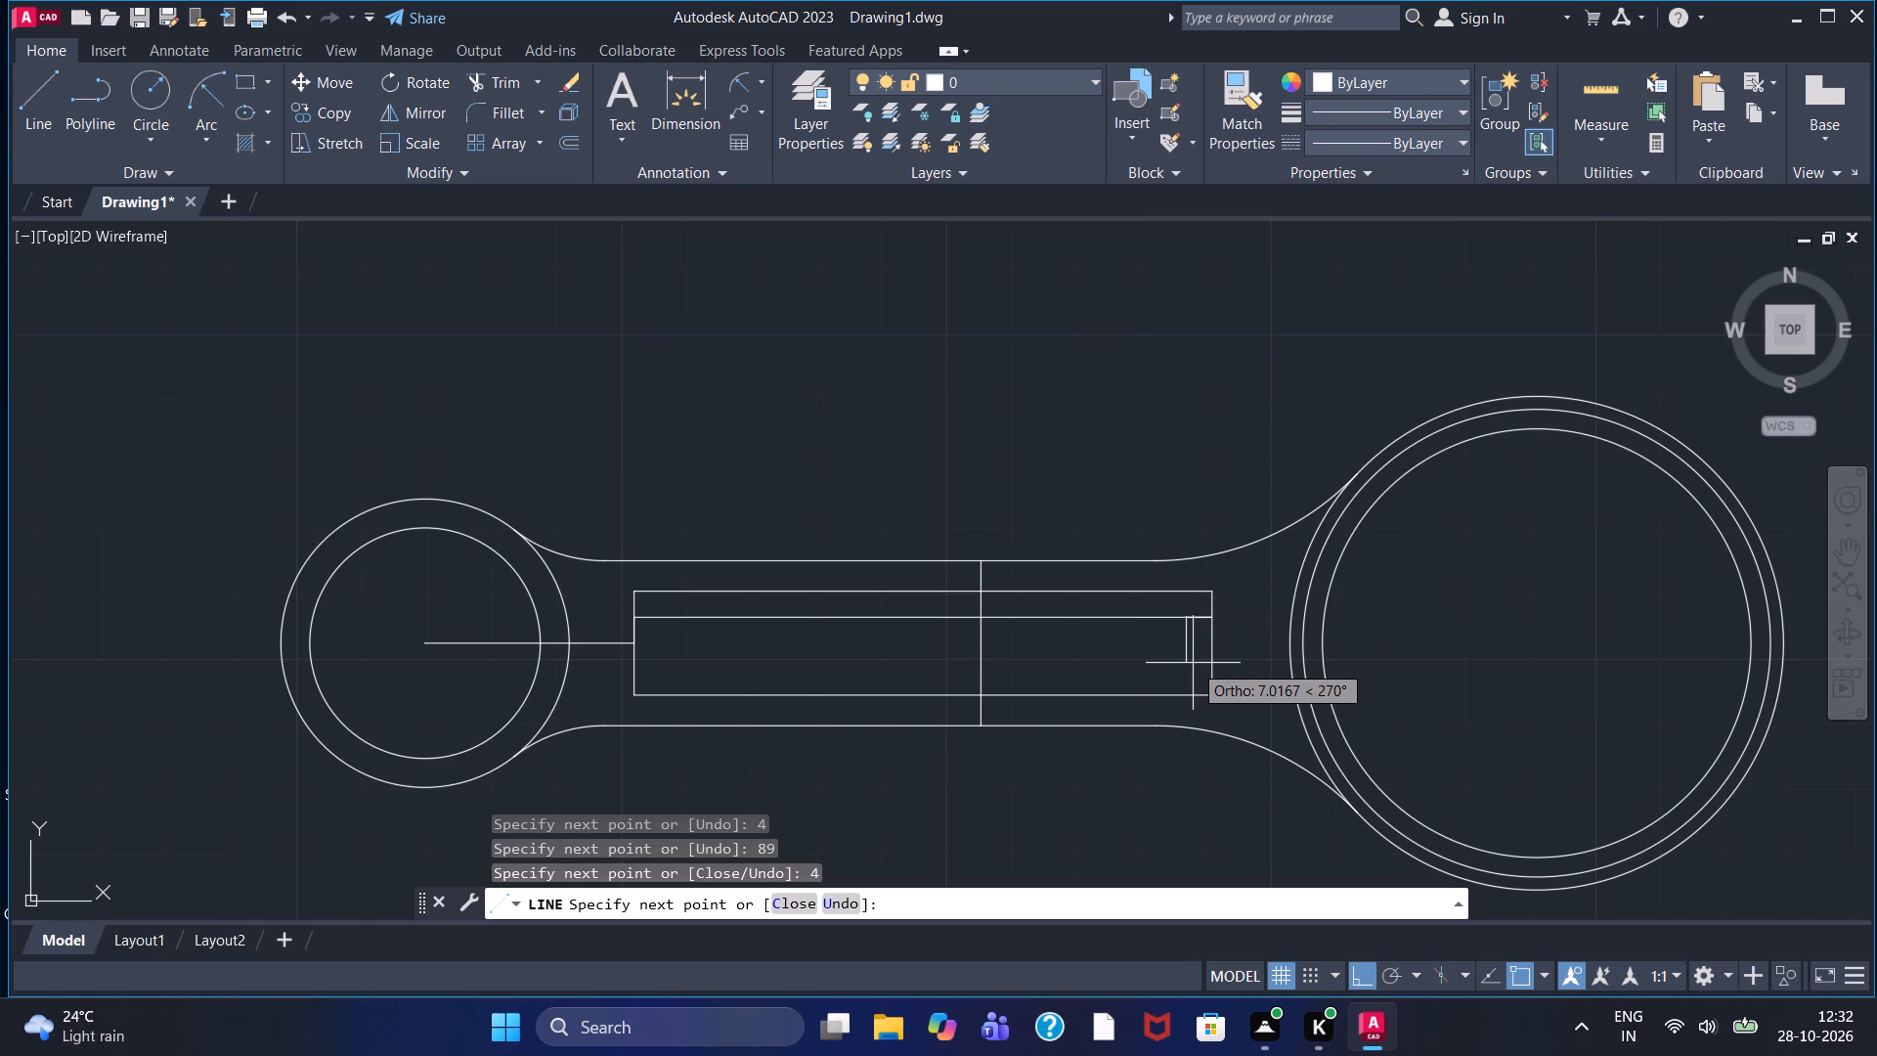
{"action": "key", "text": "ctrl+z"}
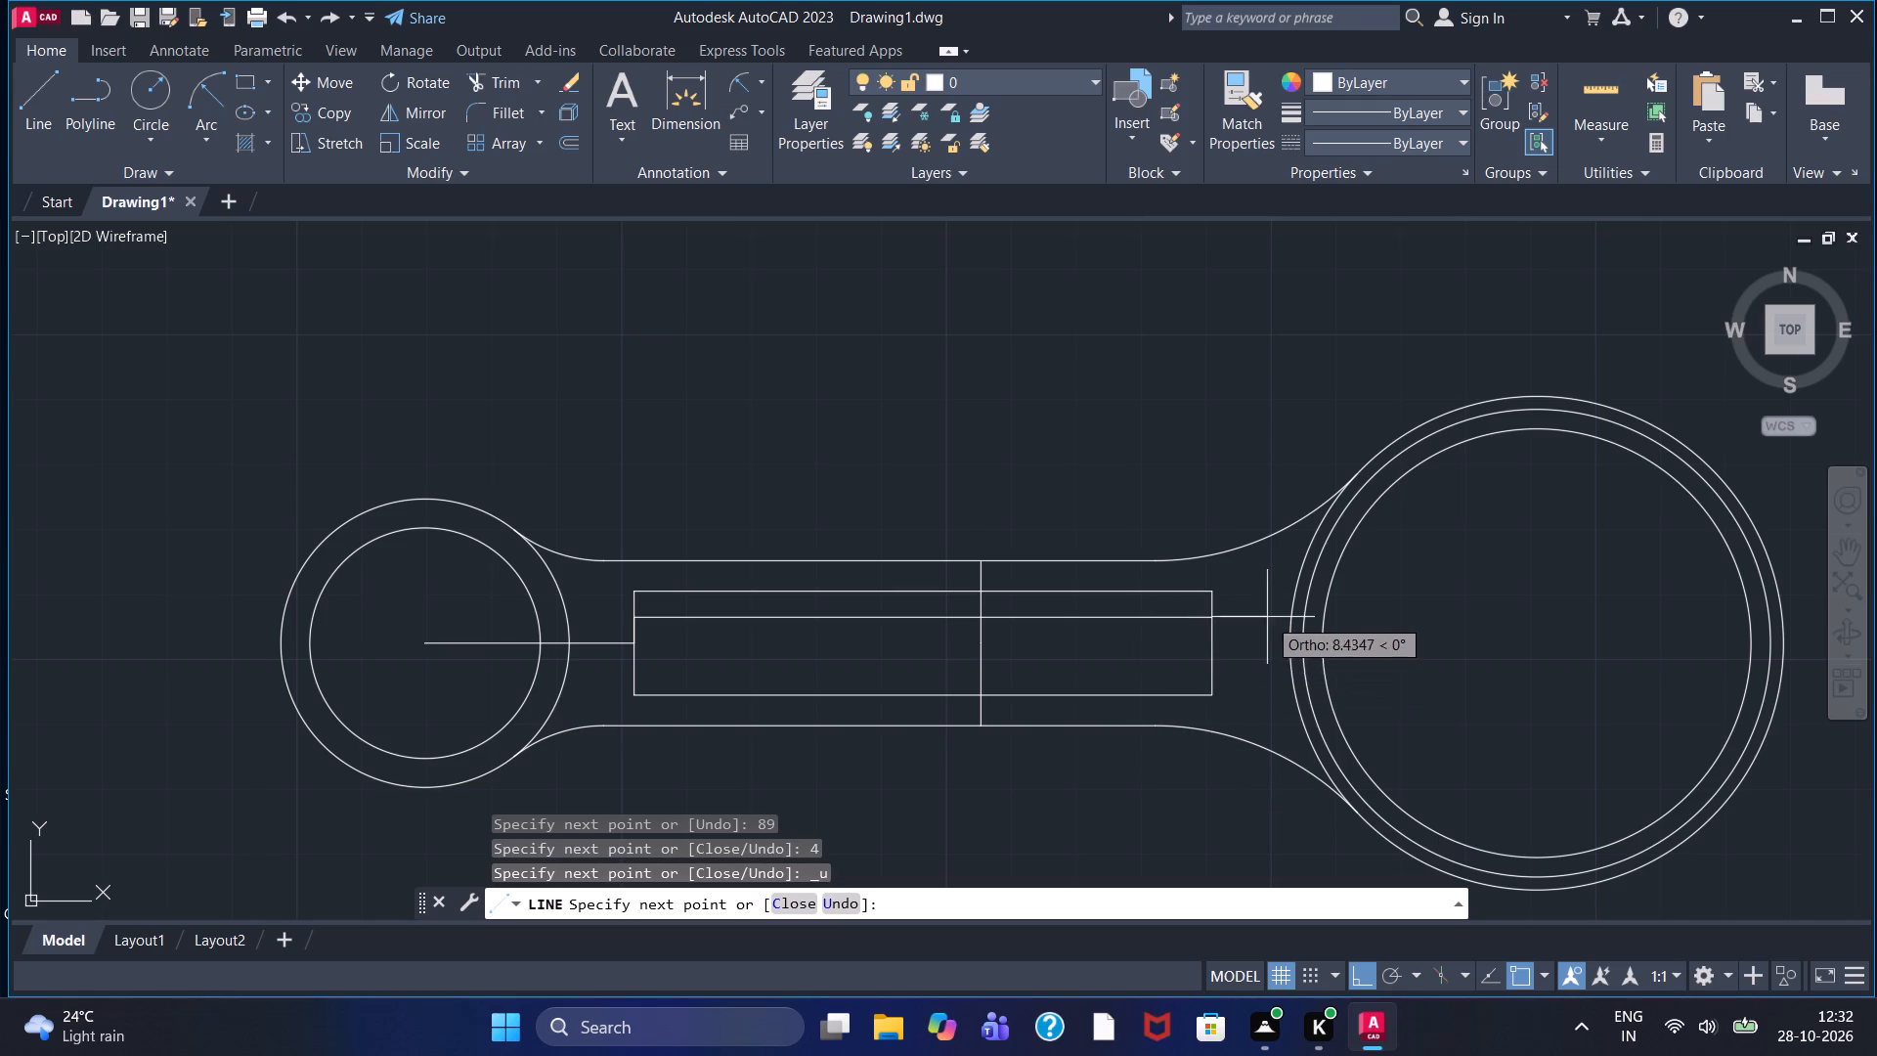
Continue the inner outline 8 downward and 89 back toward the small end, forming an 89 by 8 rectangle.
{"action": "key", "text": "8"}
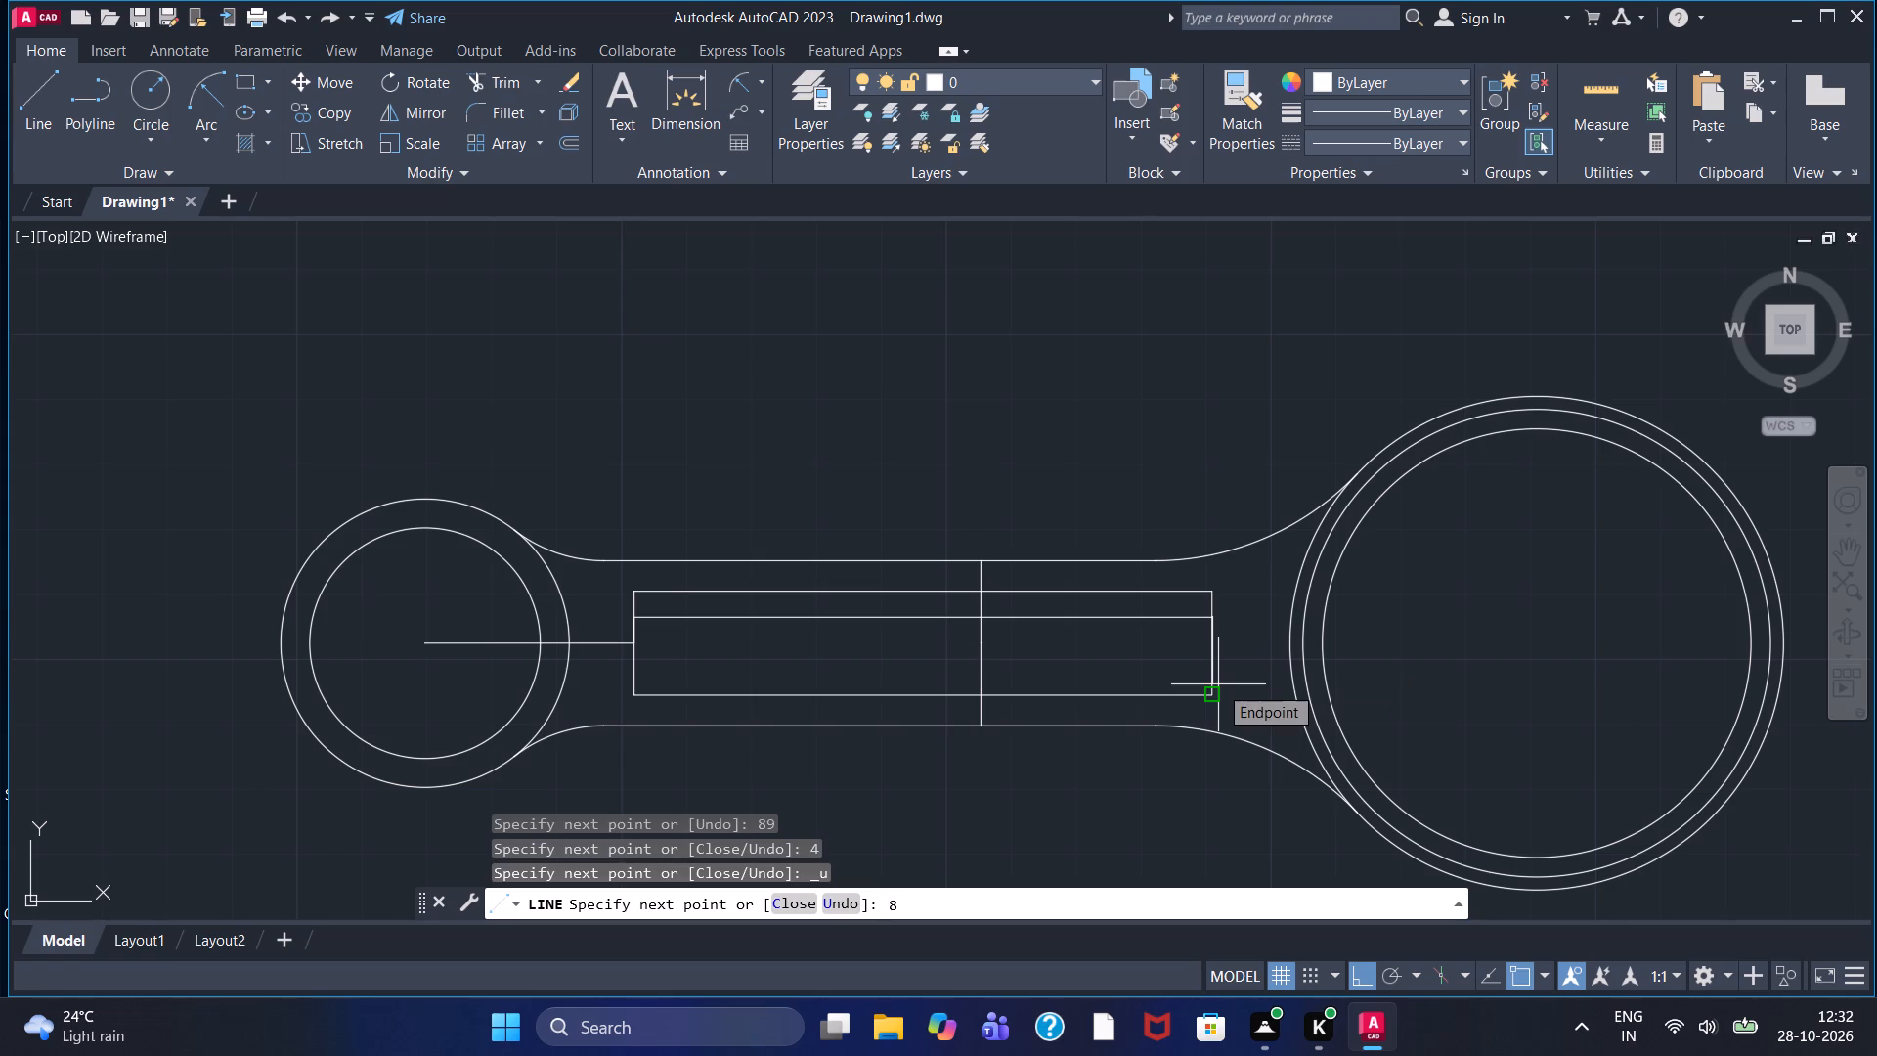
{"action": "key", "text": "Return"}
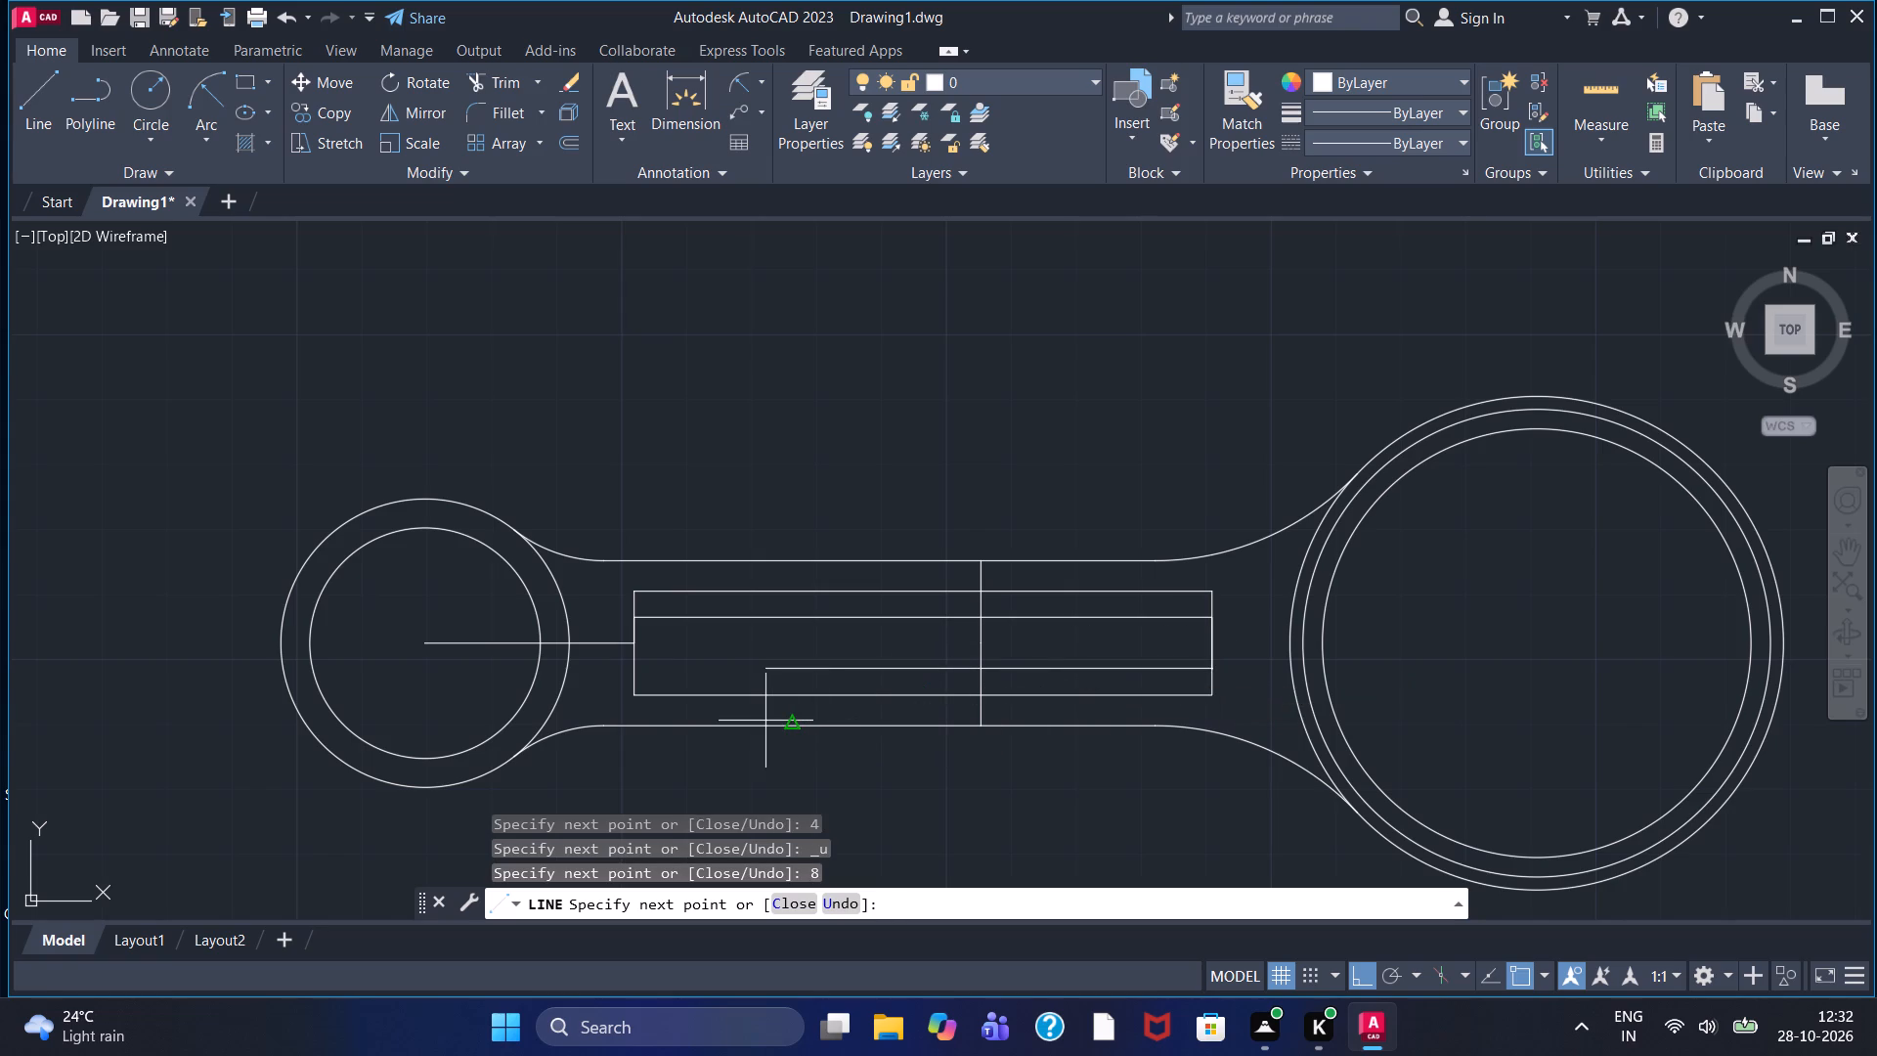
{"action": "type", "text": "89"}
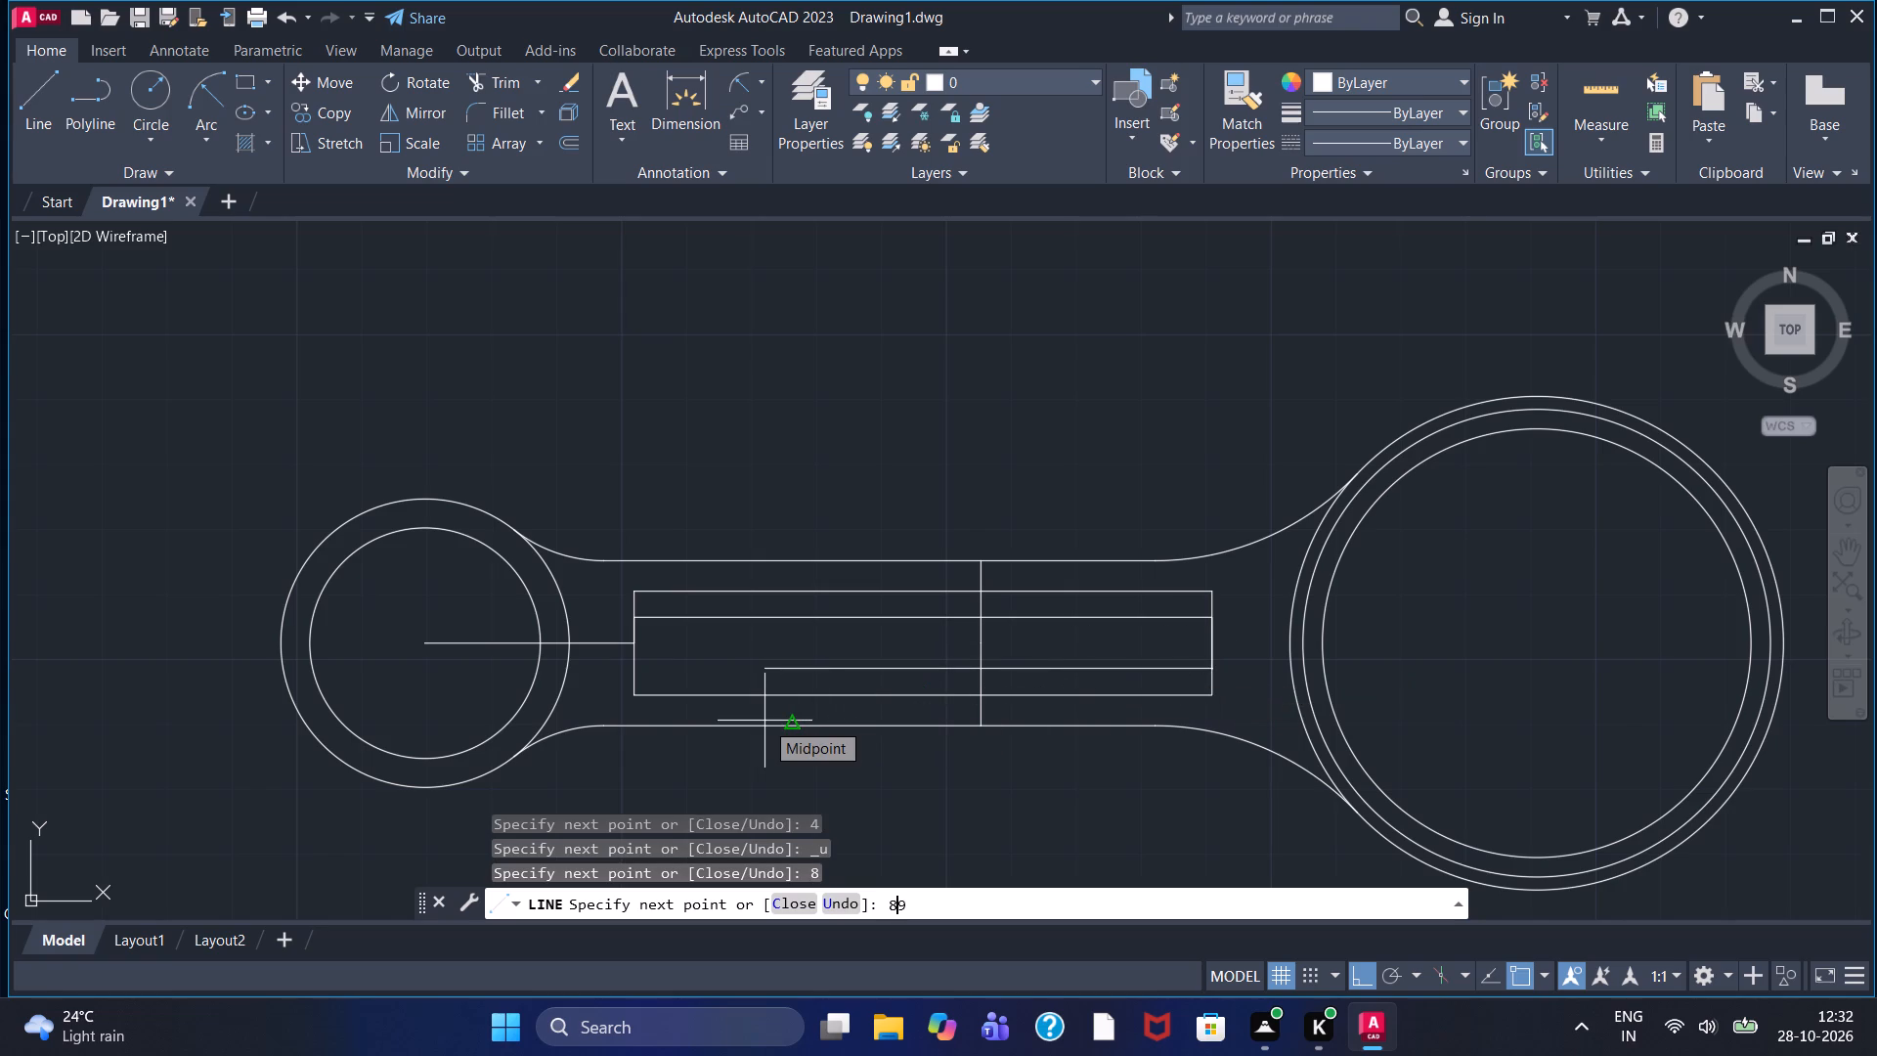
{"action": "key", "text": "Return"}
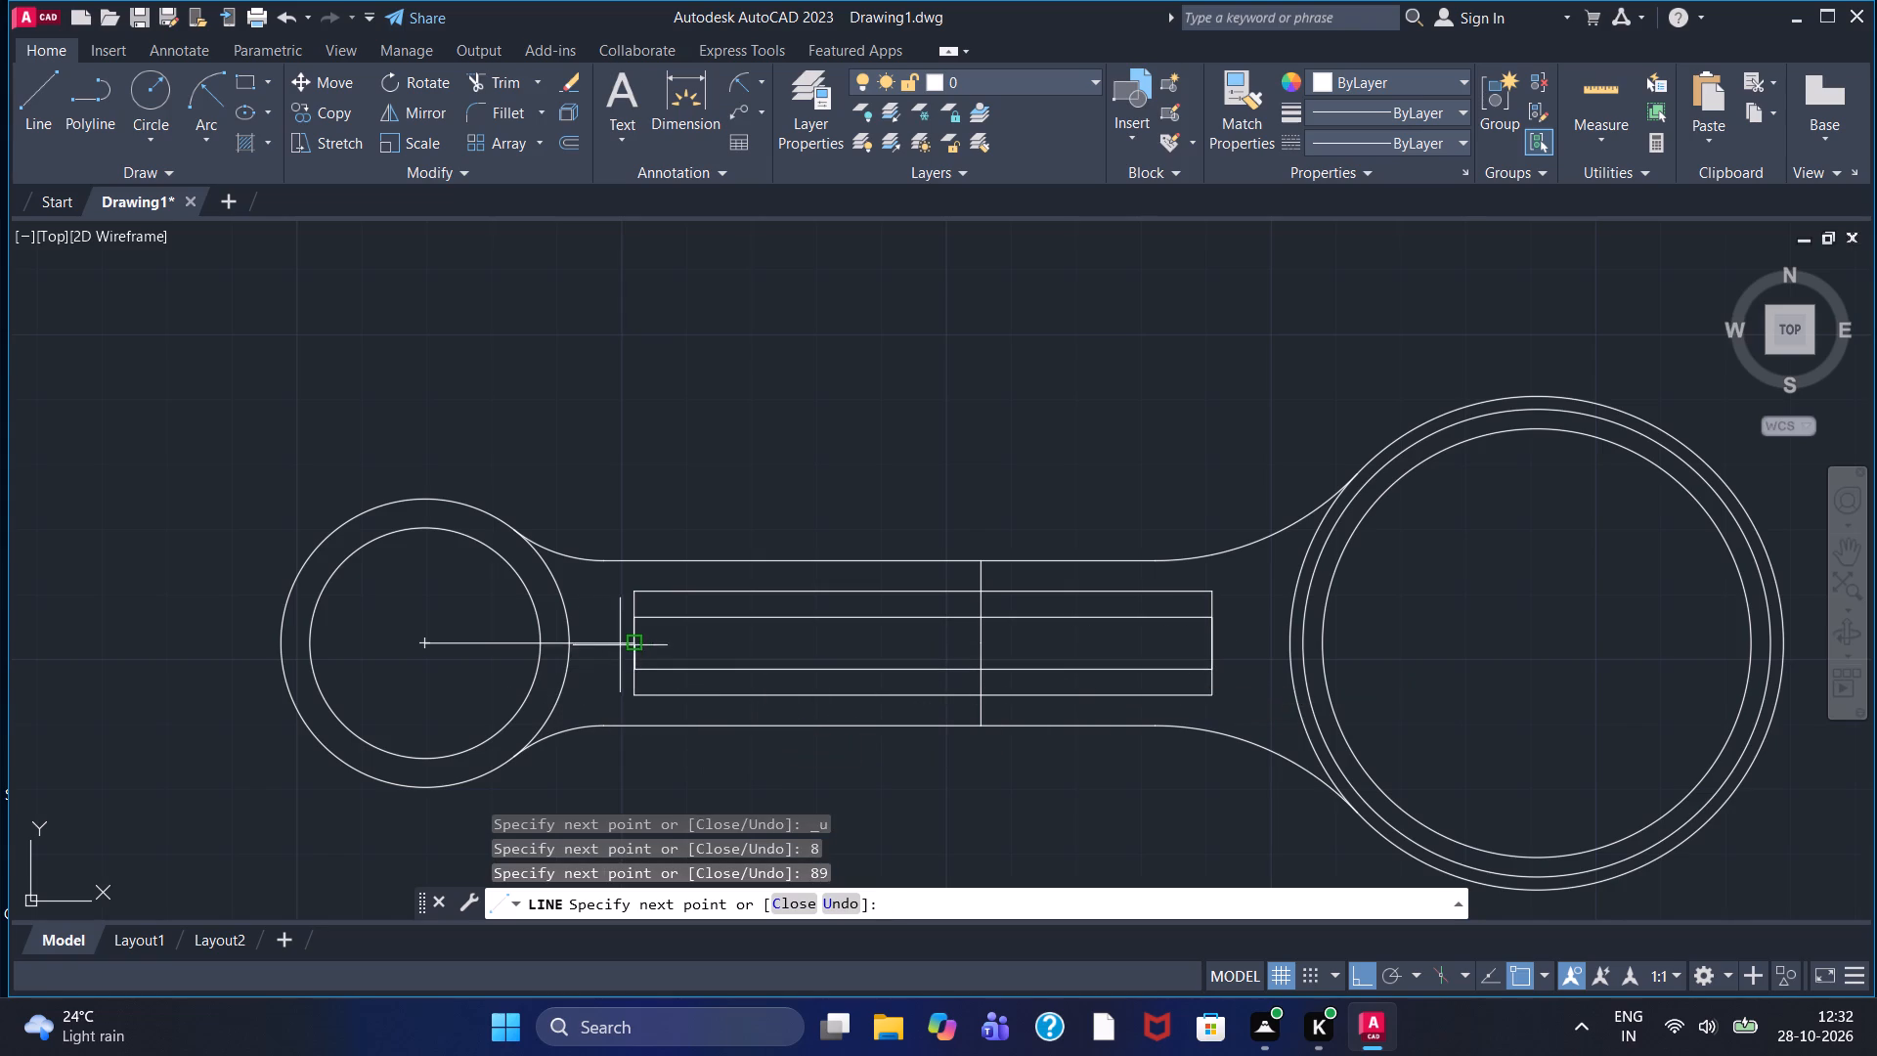
{"action": "key", "text": "Escape"}
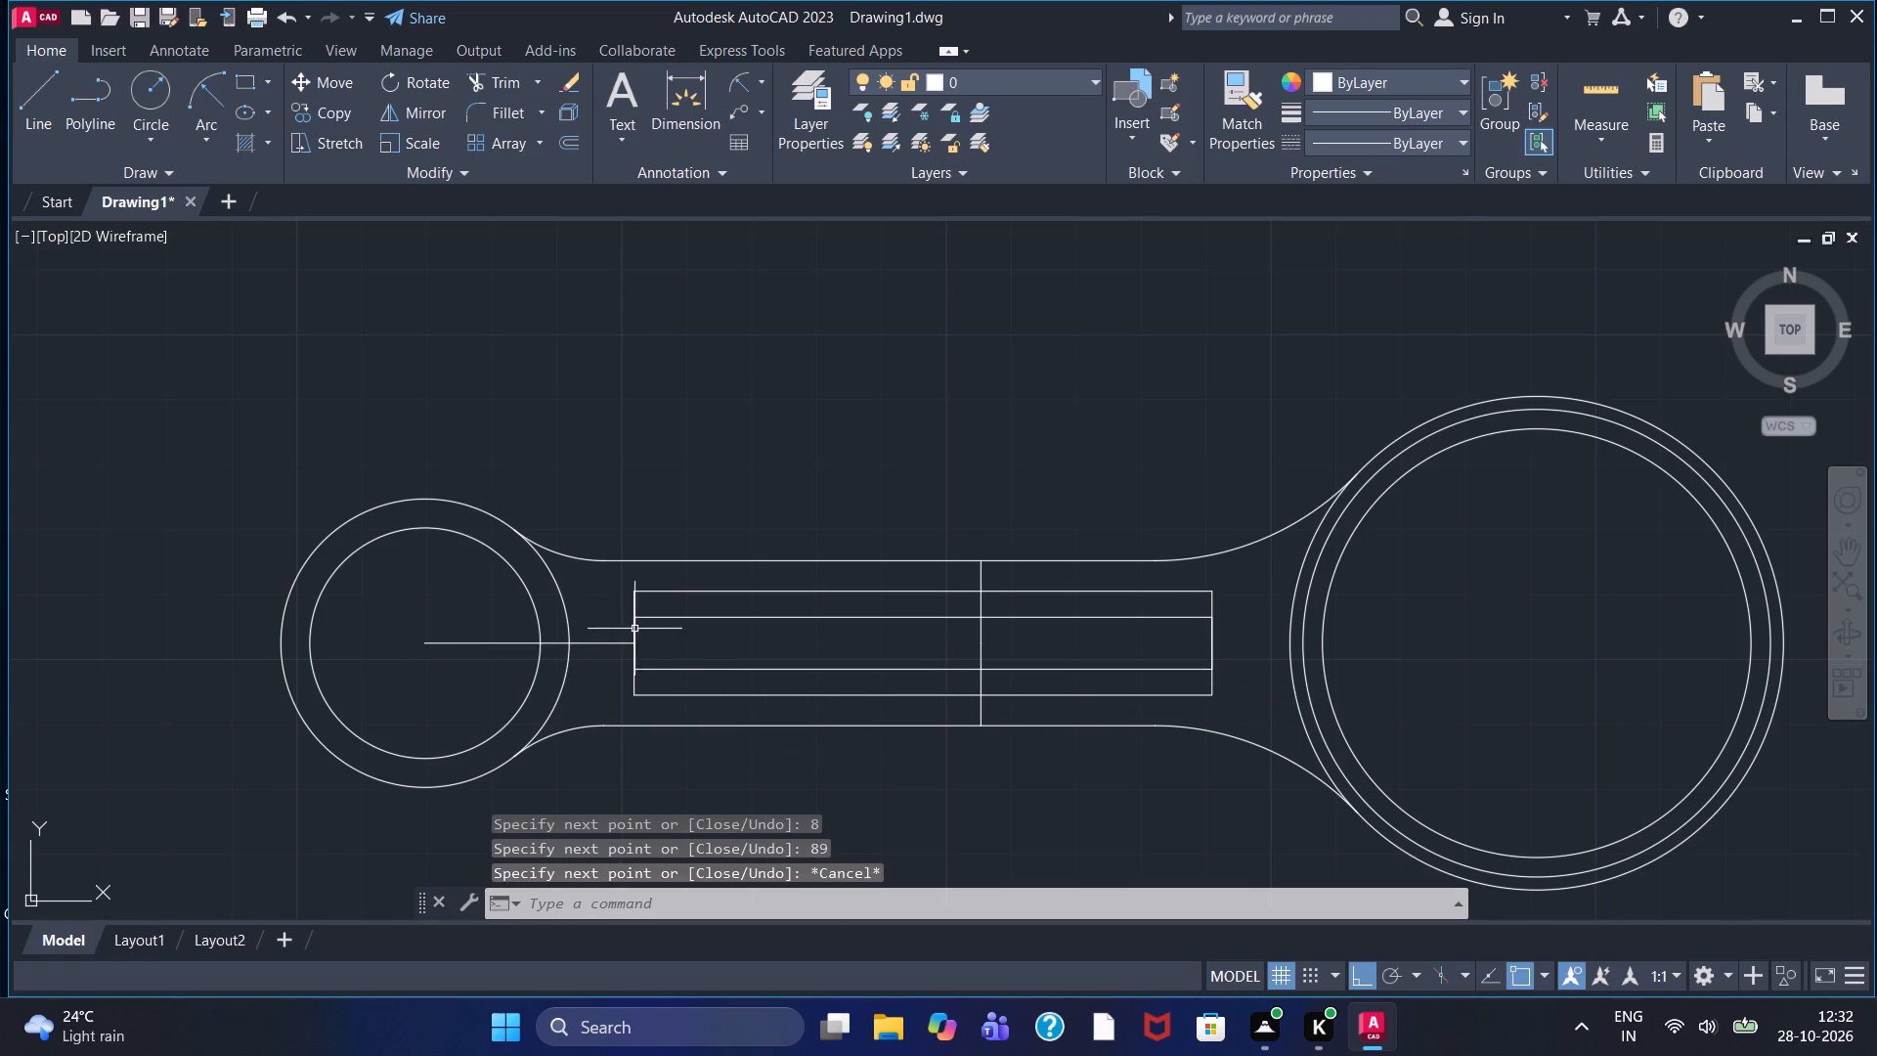
Draw a circle of diameter 16 centred on the midpoint of the neck rectangles' small-end side.
{"action": "scroll", "coordinate": [650, 635], "scroll_direction": "up", "scroll_amount": 2}
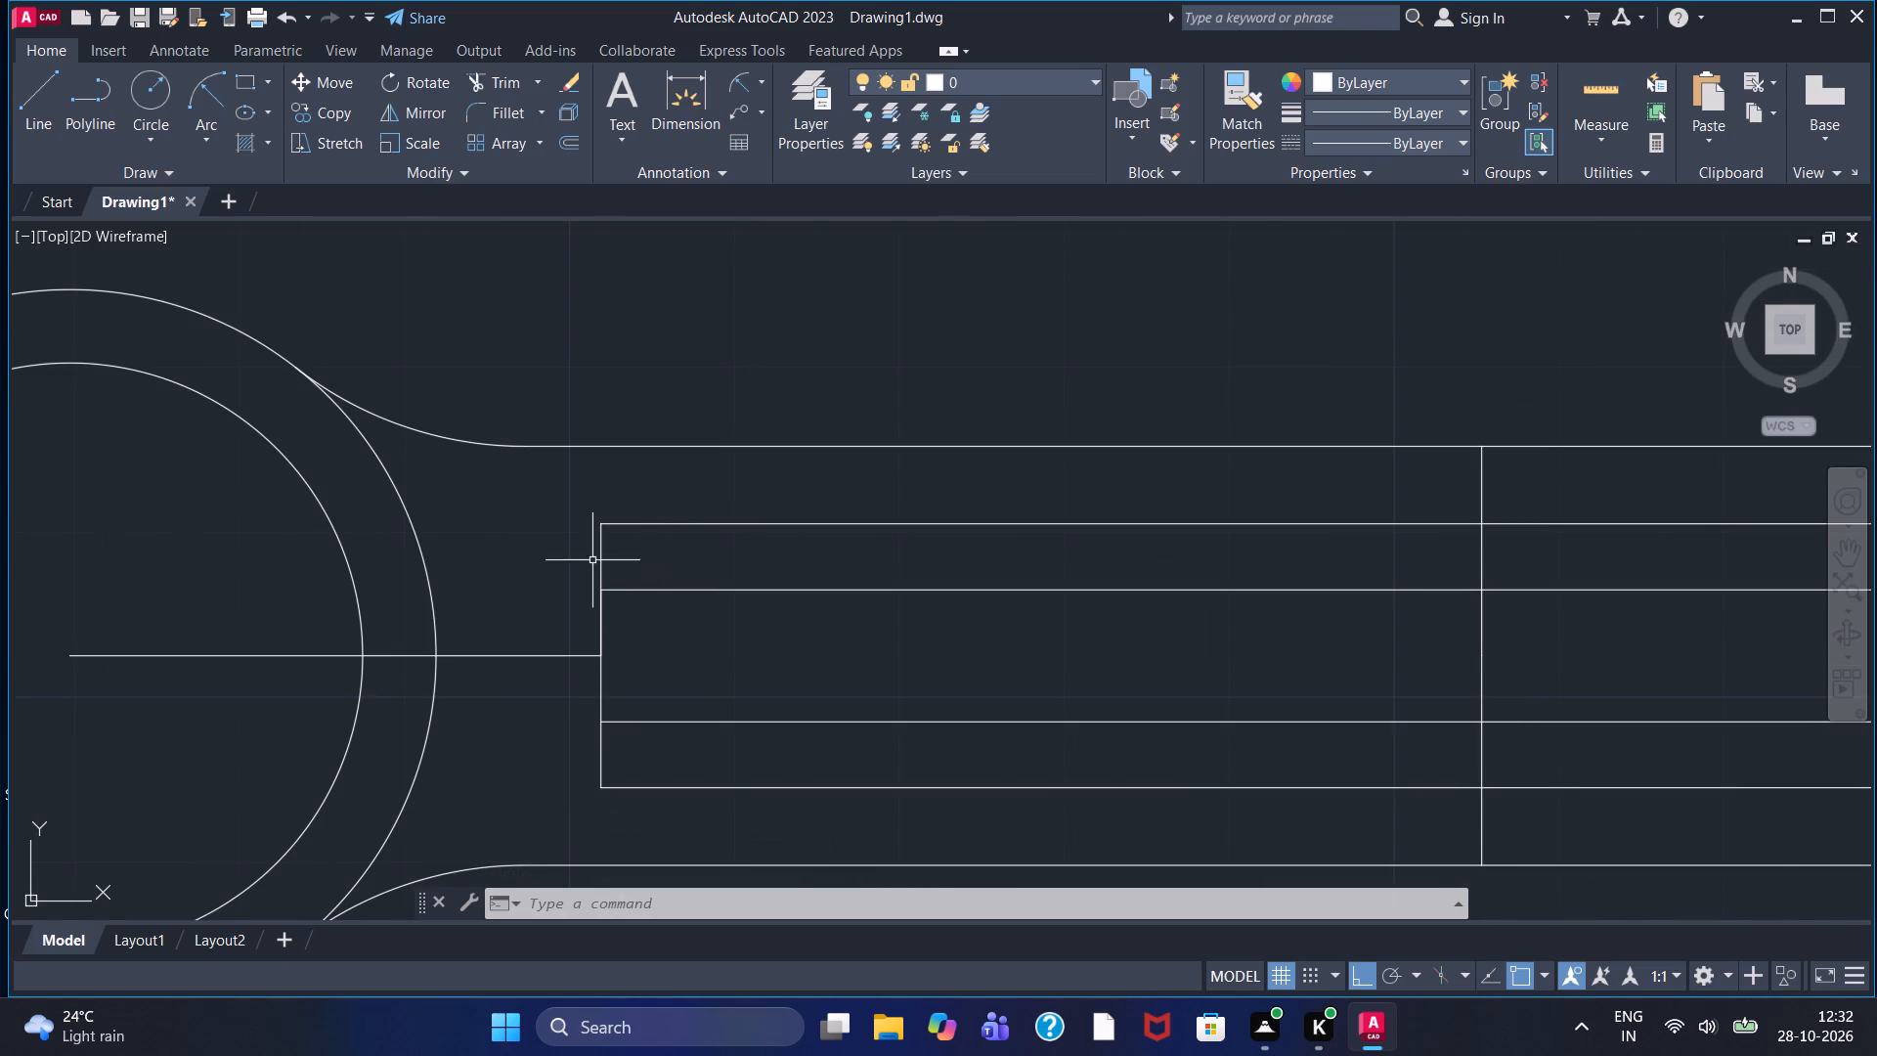
{"action": "left_click", "coordinate": [170, 136]}
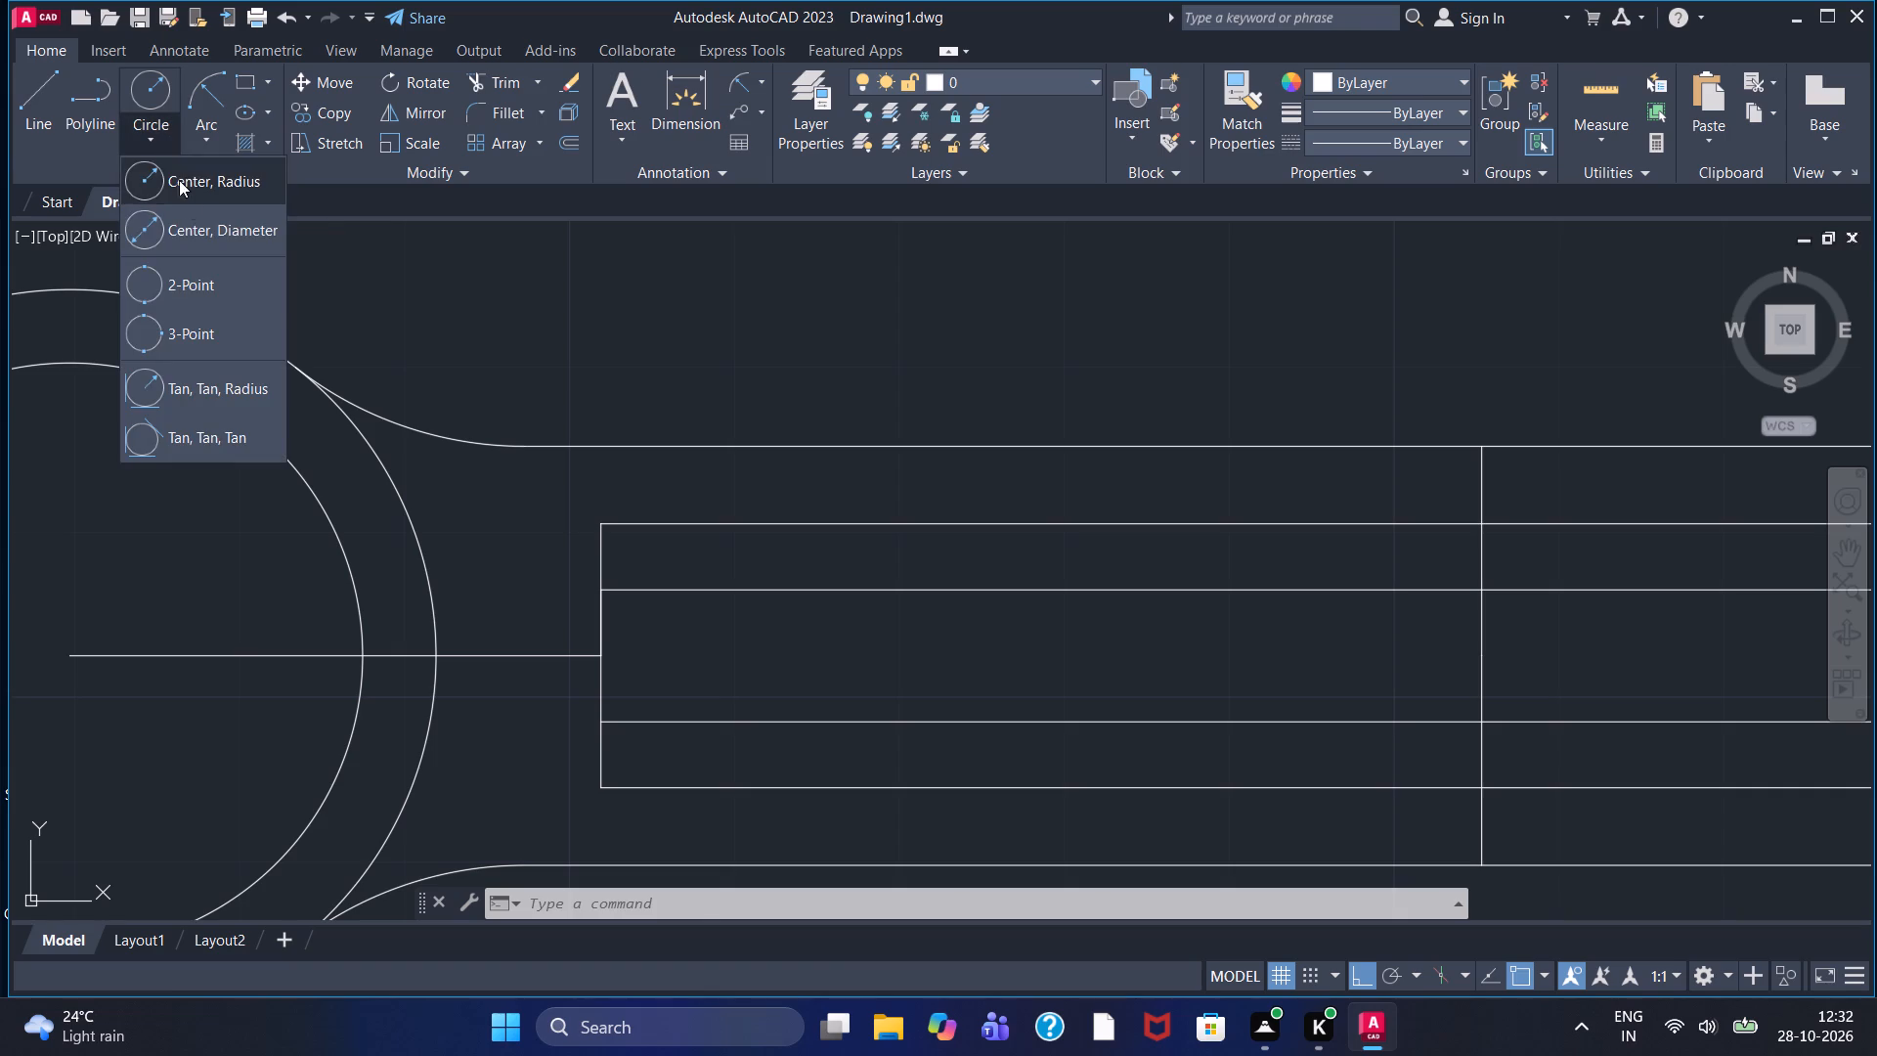
{"action": "left_click", "coordinate": [204, 230]}
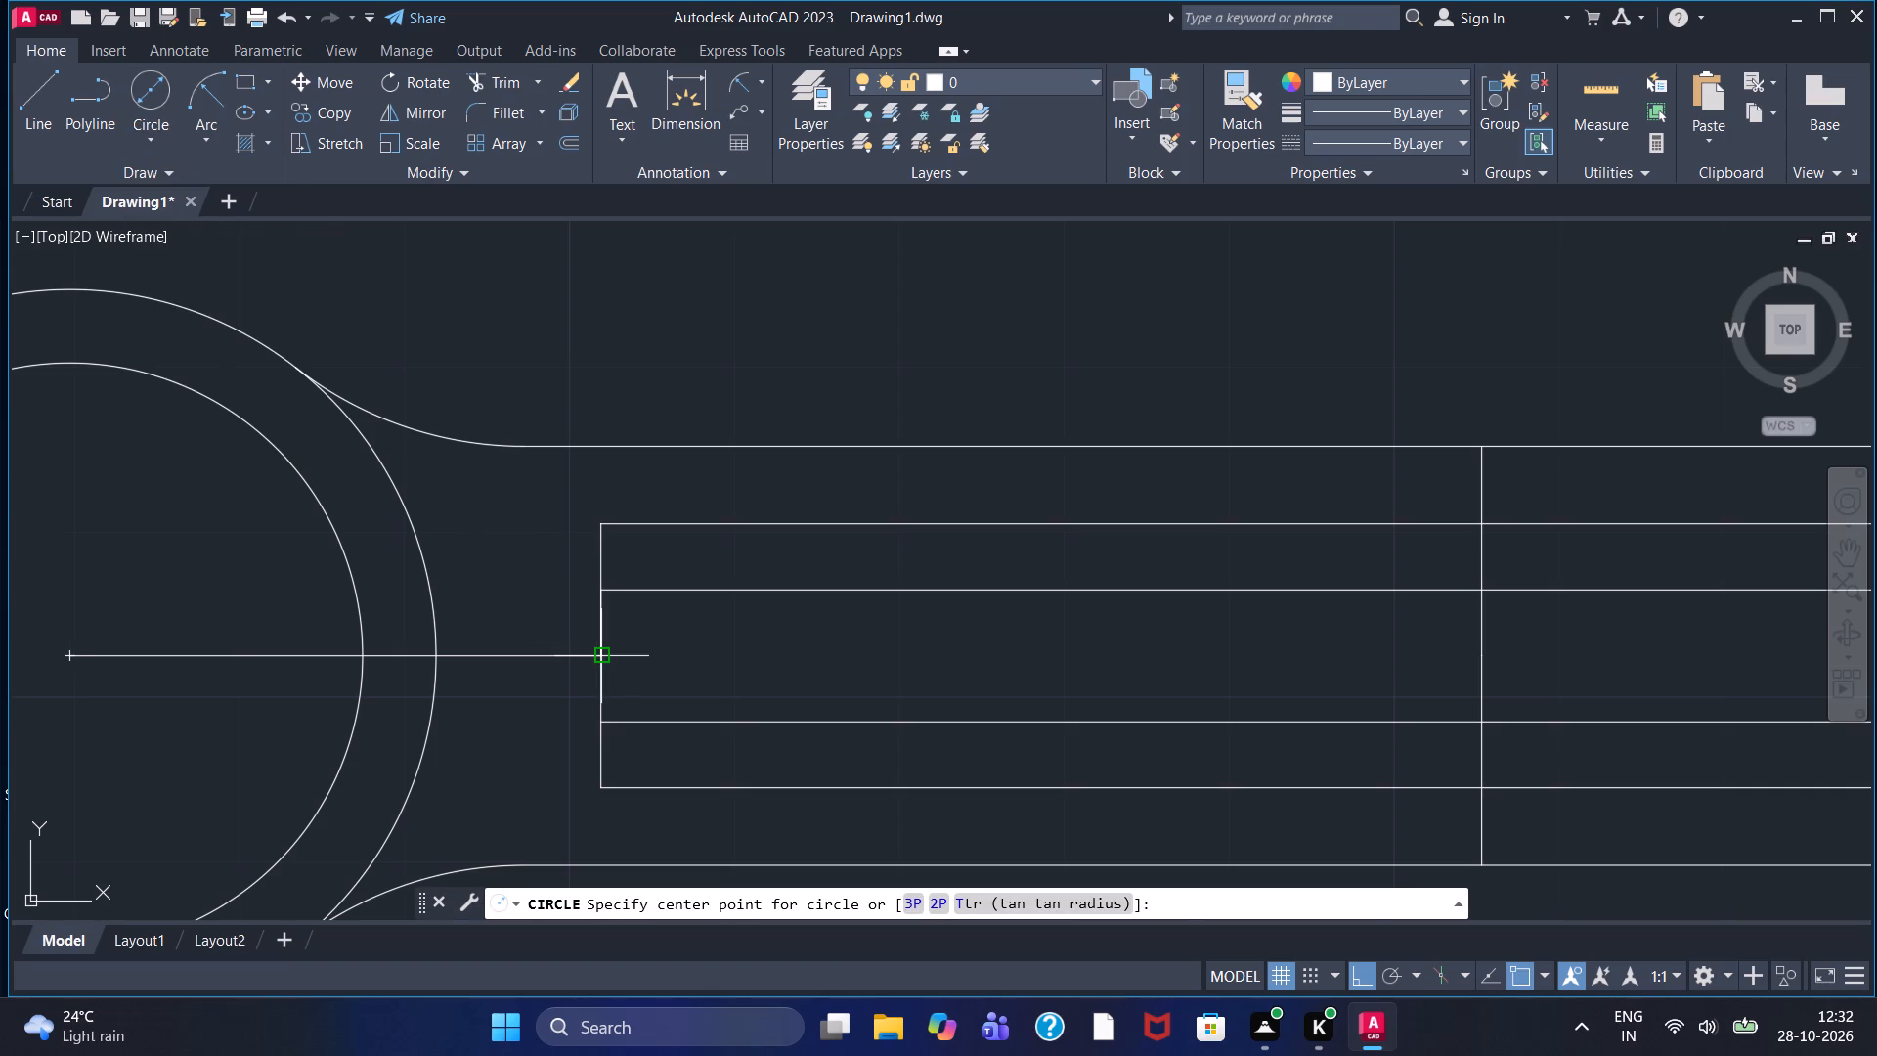
{"action": "left_click", "coordinate": [601, 652]}
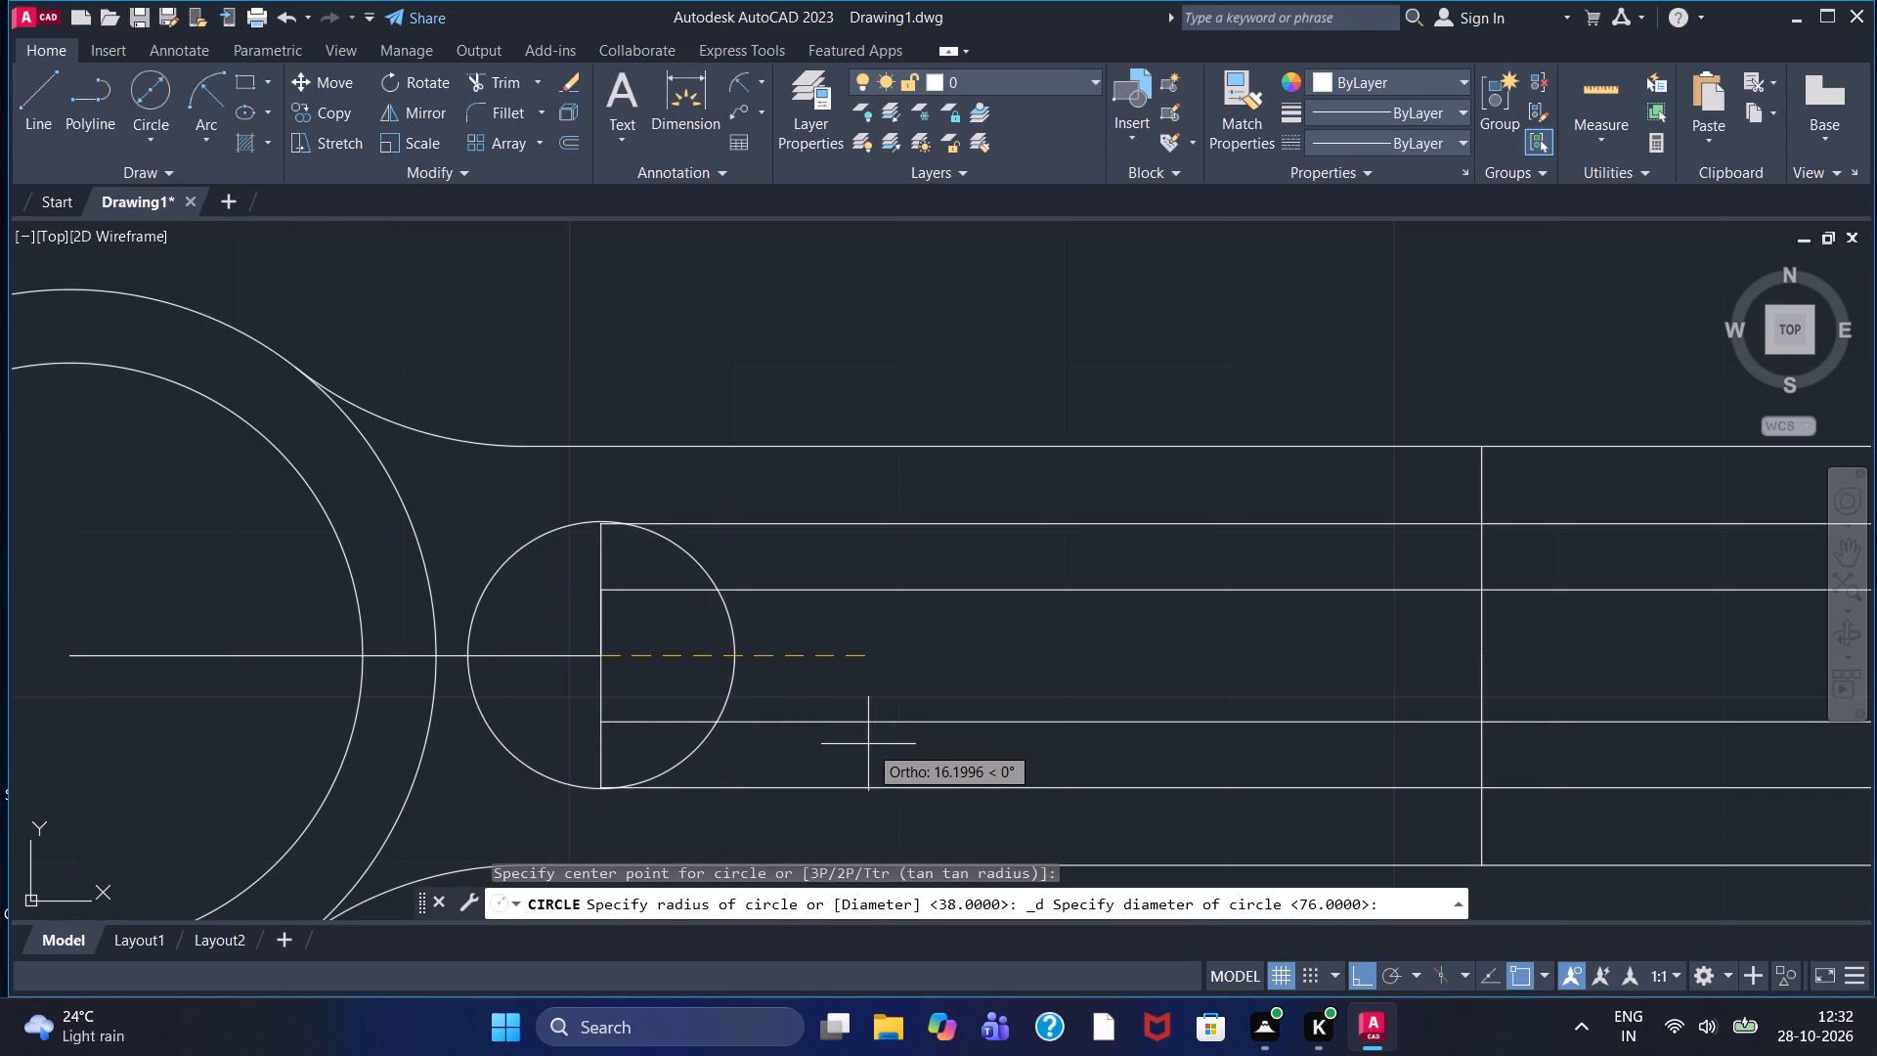
{"action": "key", "text": "1"}
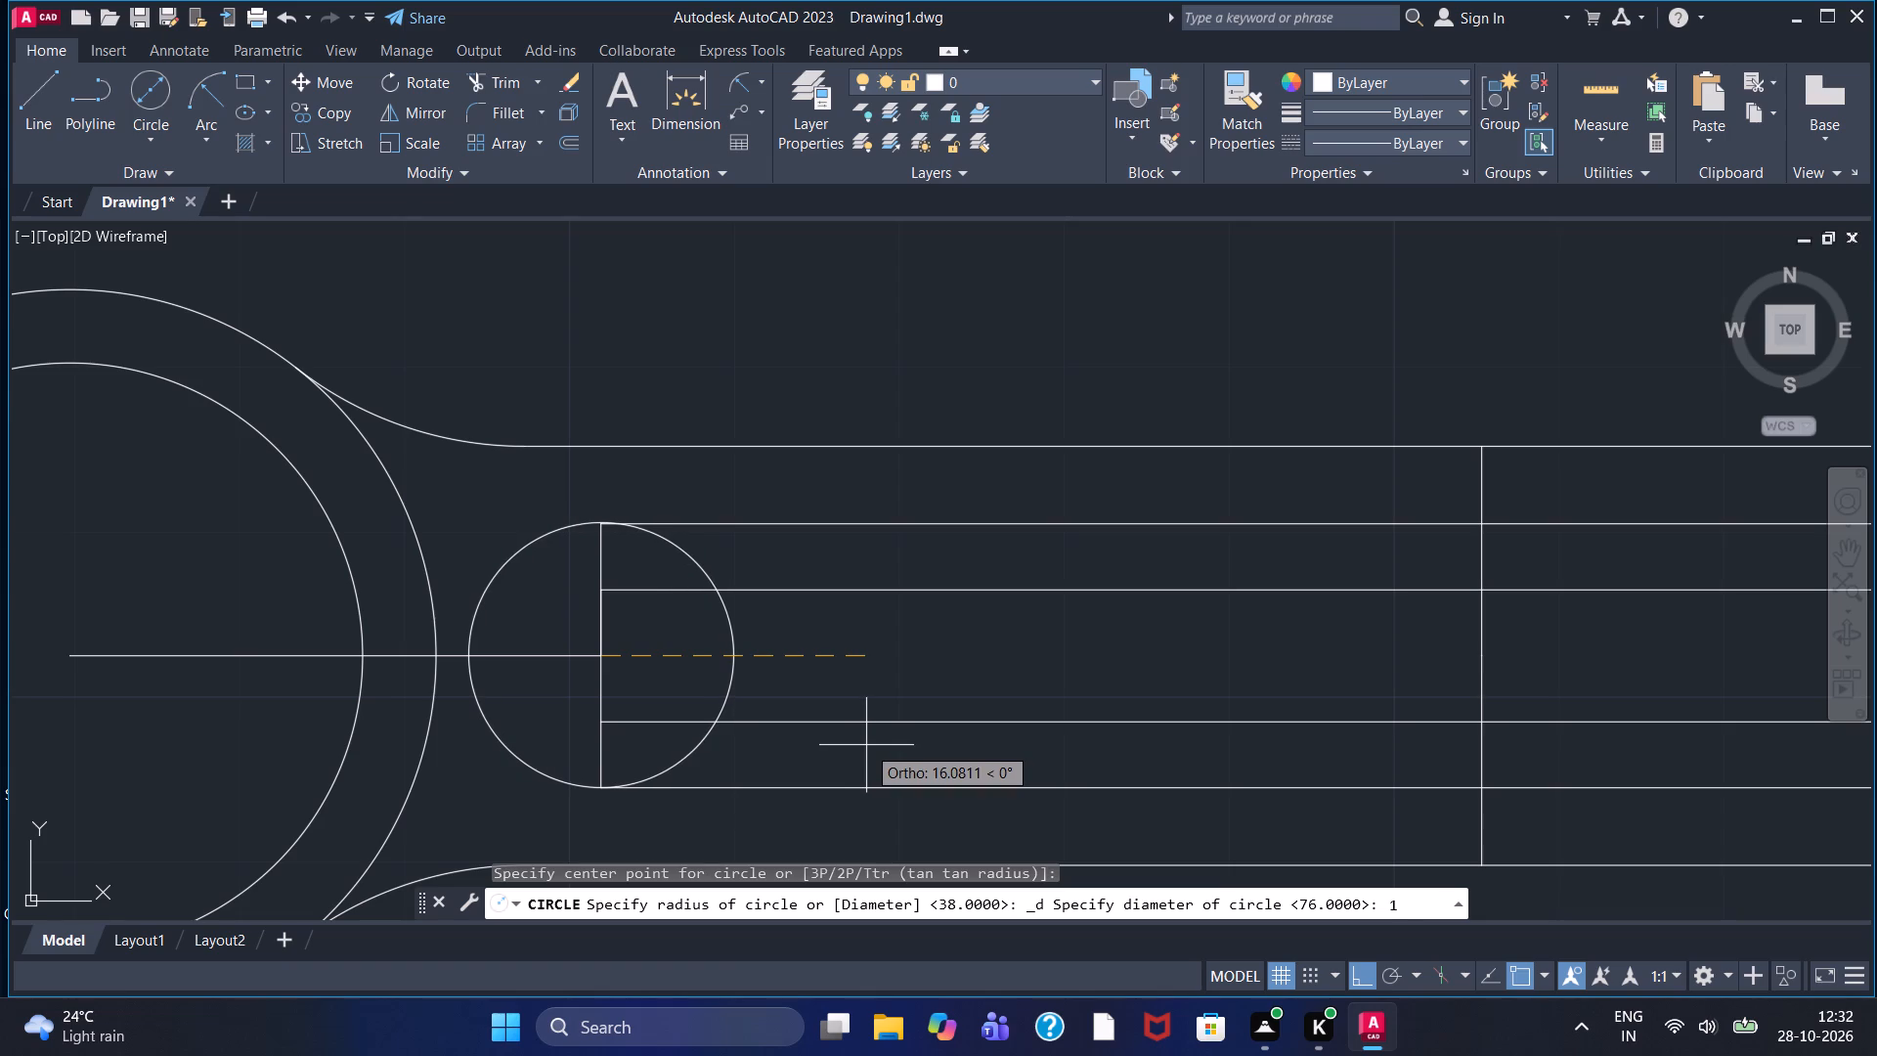
{"action": "key", "text": "6"}
{"action": "key", "text": "Return"}
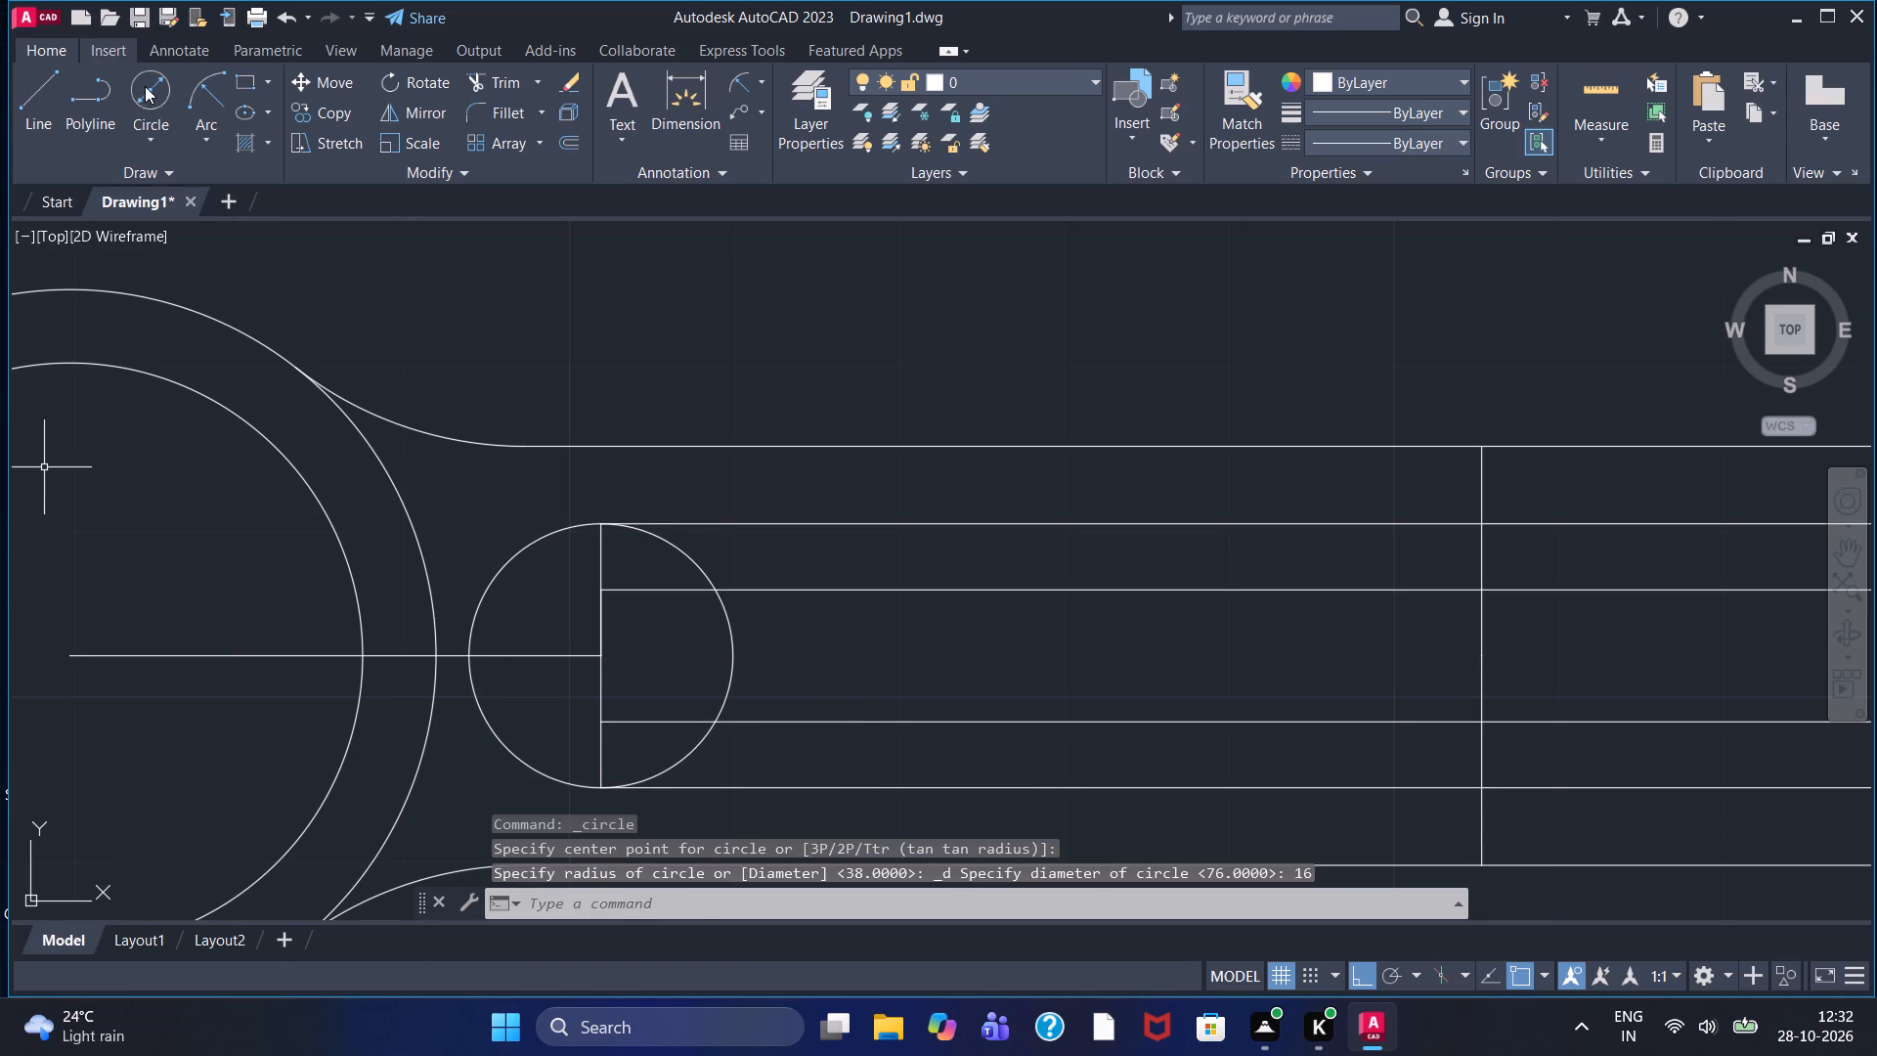
Draw a circle of diameter 8 centred on the midpoint of the neck rectangles' small-end side.
{"action": "left_click", "coordinate": [145, 86]}
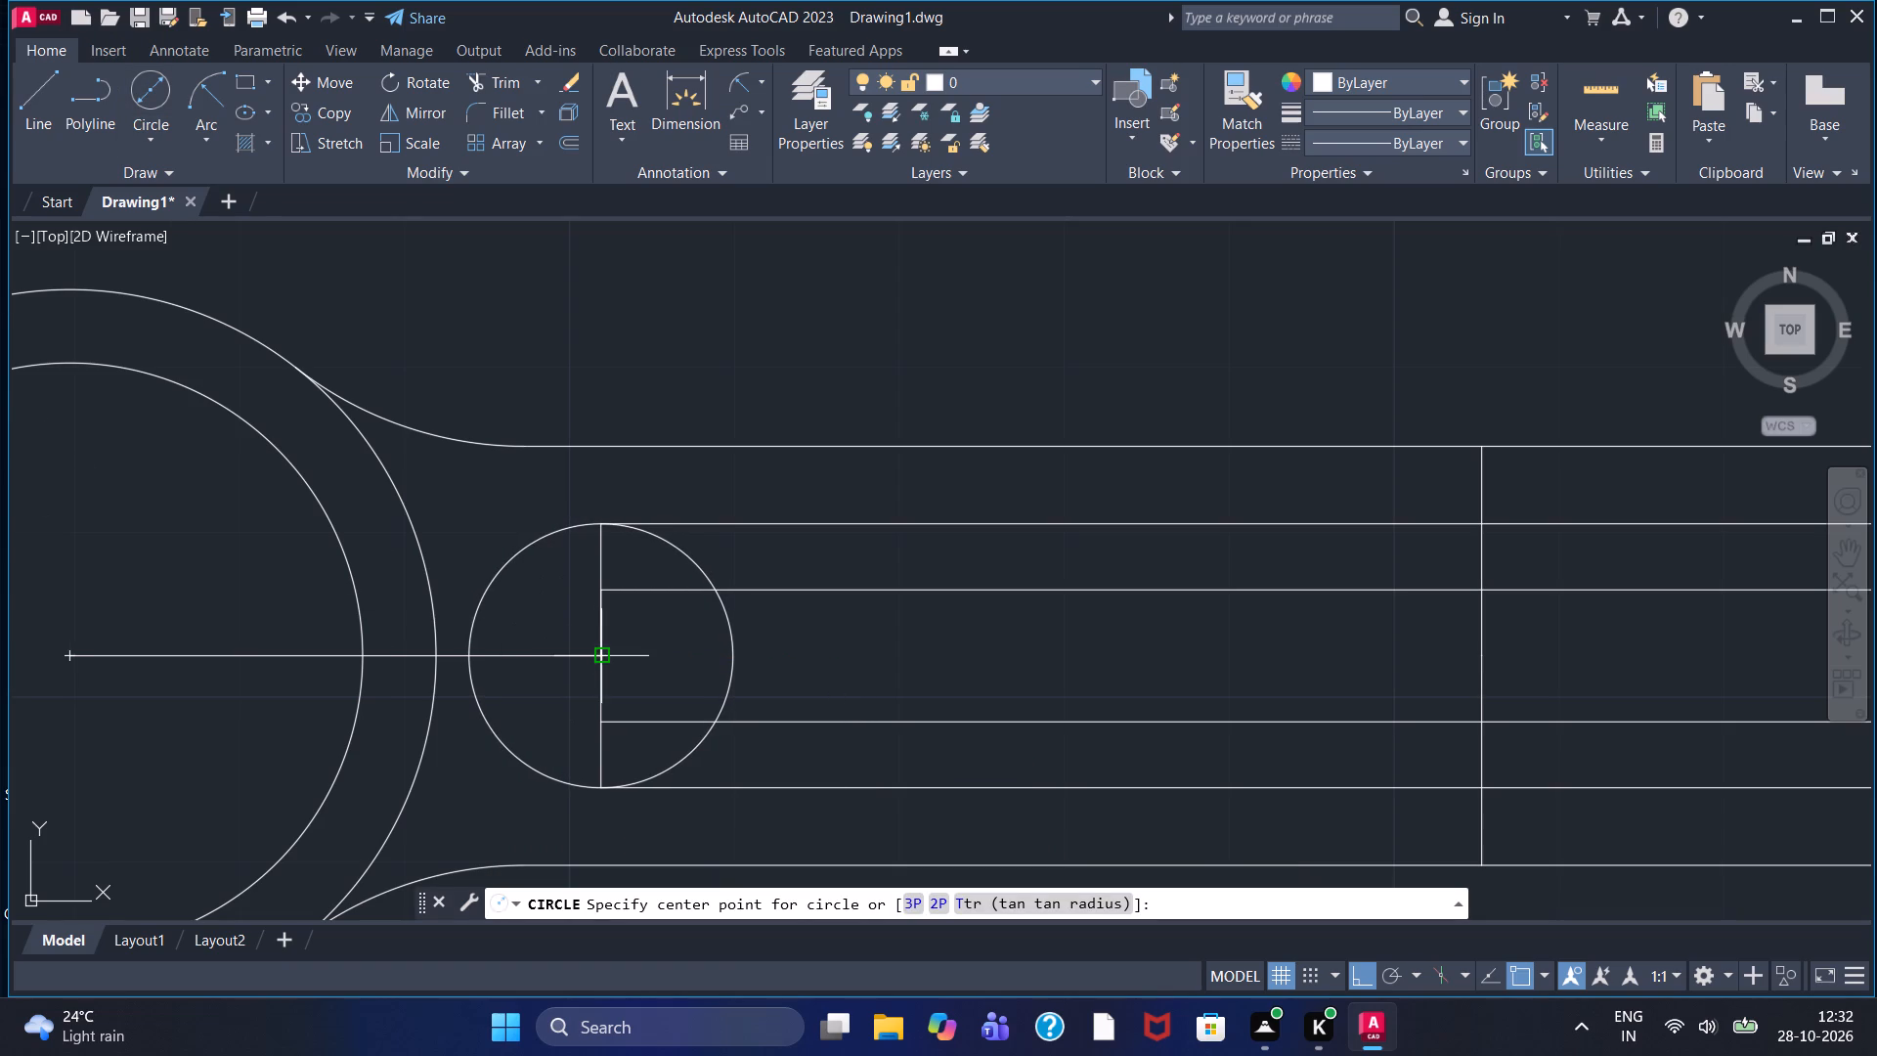
{"action": "left_click", "coordinate": [604, 654]}
{"action": "key", "text": "8"}
{"action": "key", "text": "Return"}
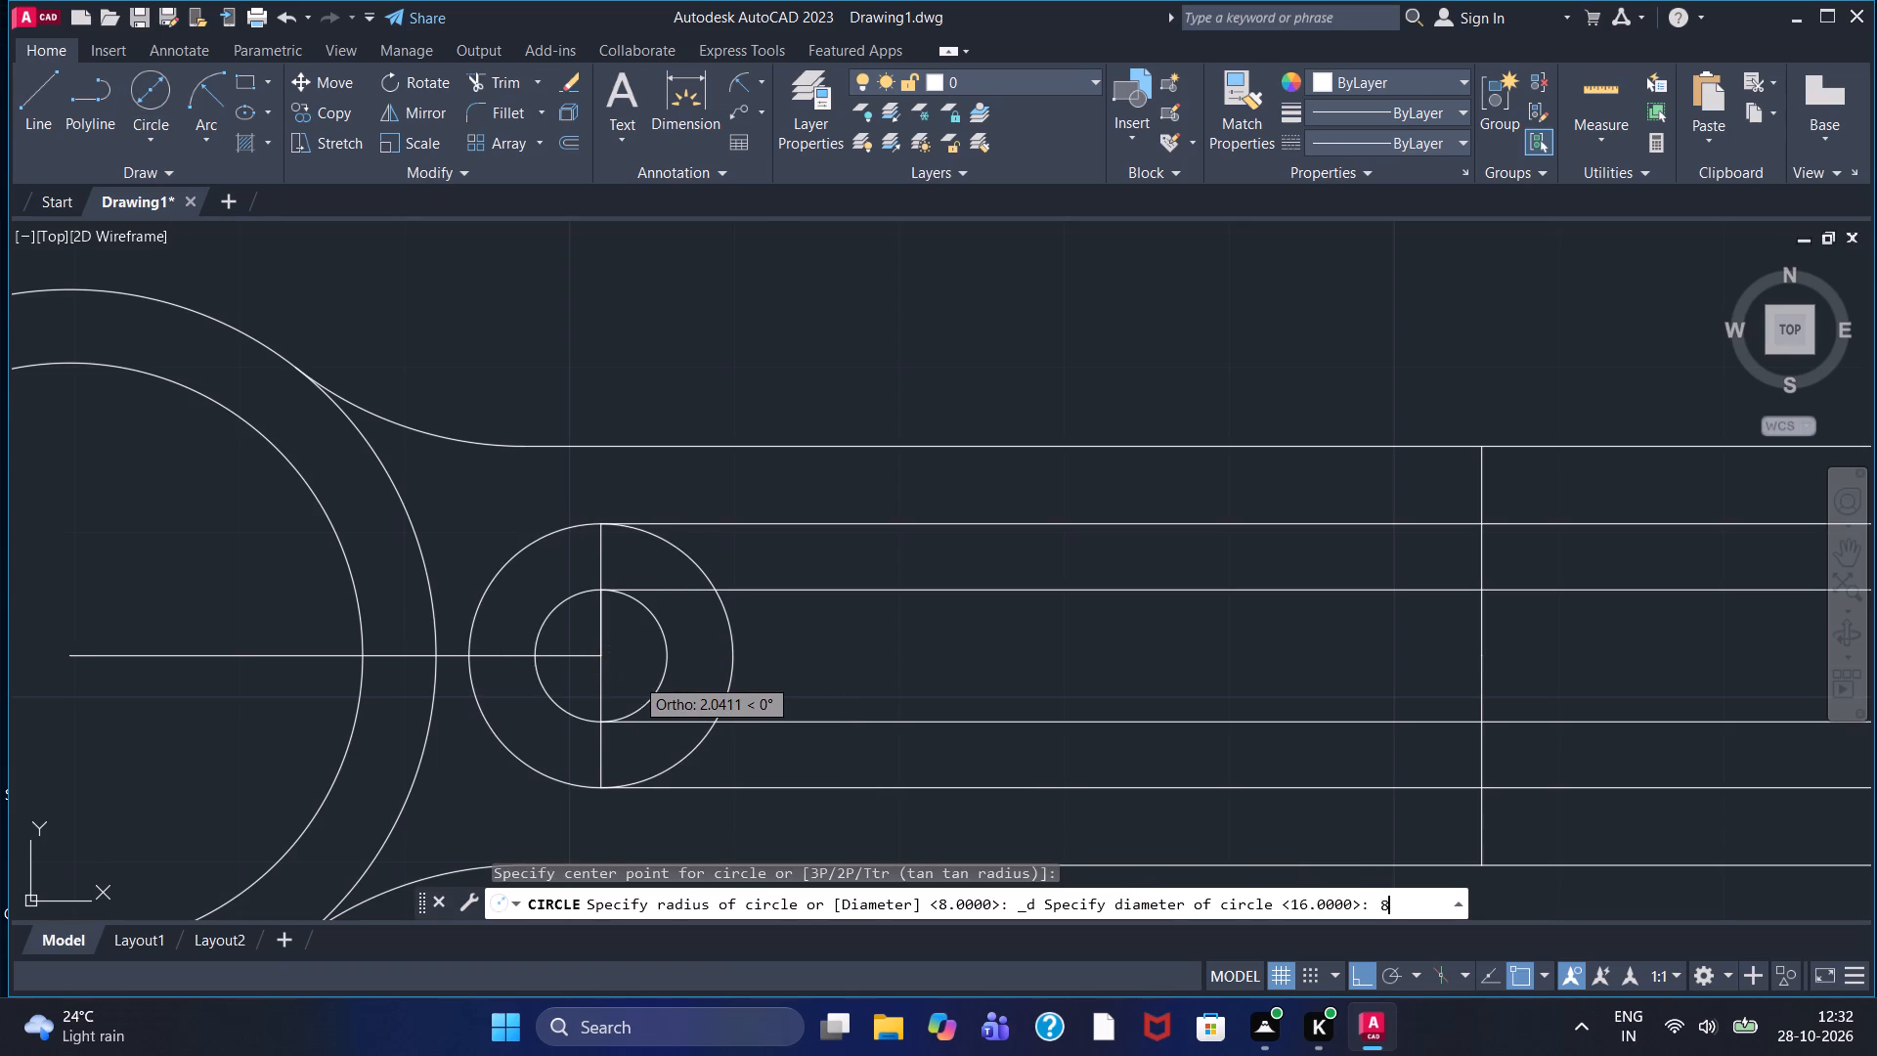
Draw concentric circles of diameter 16 and 8 centred on the midpoint of the neck rectangles' large-end side.
{"action": "scroll", "coordinate": [882, 659], "scroll_direction": "down", "scroll_amount": 1}
{"action": "middle_click_drag", "start_coordinate": [982, 671], "coordinate": [556, 697]}
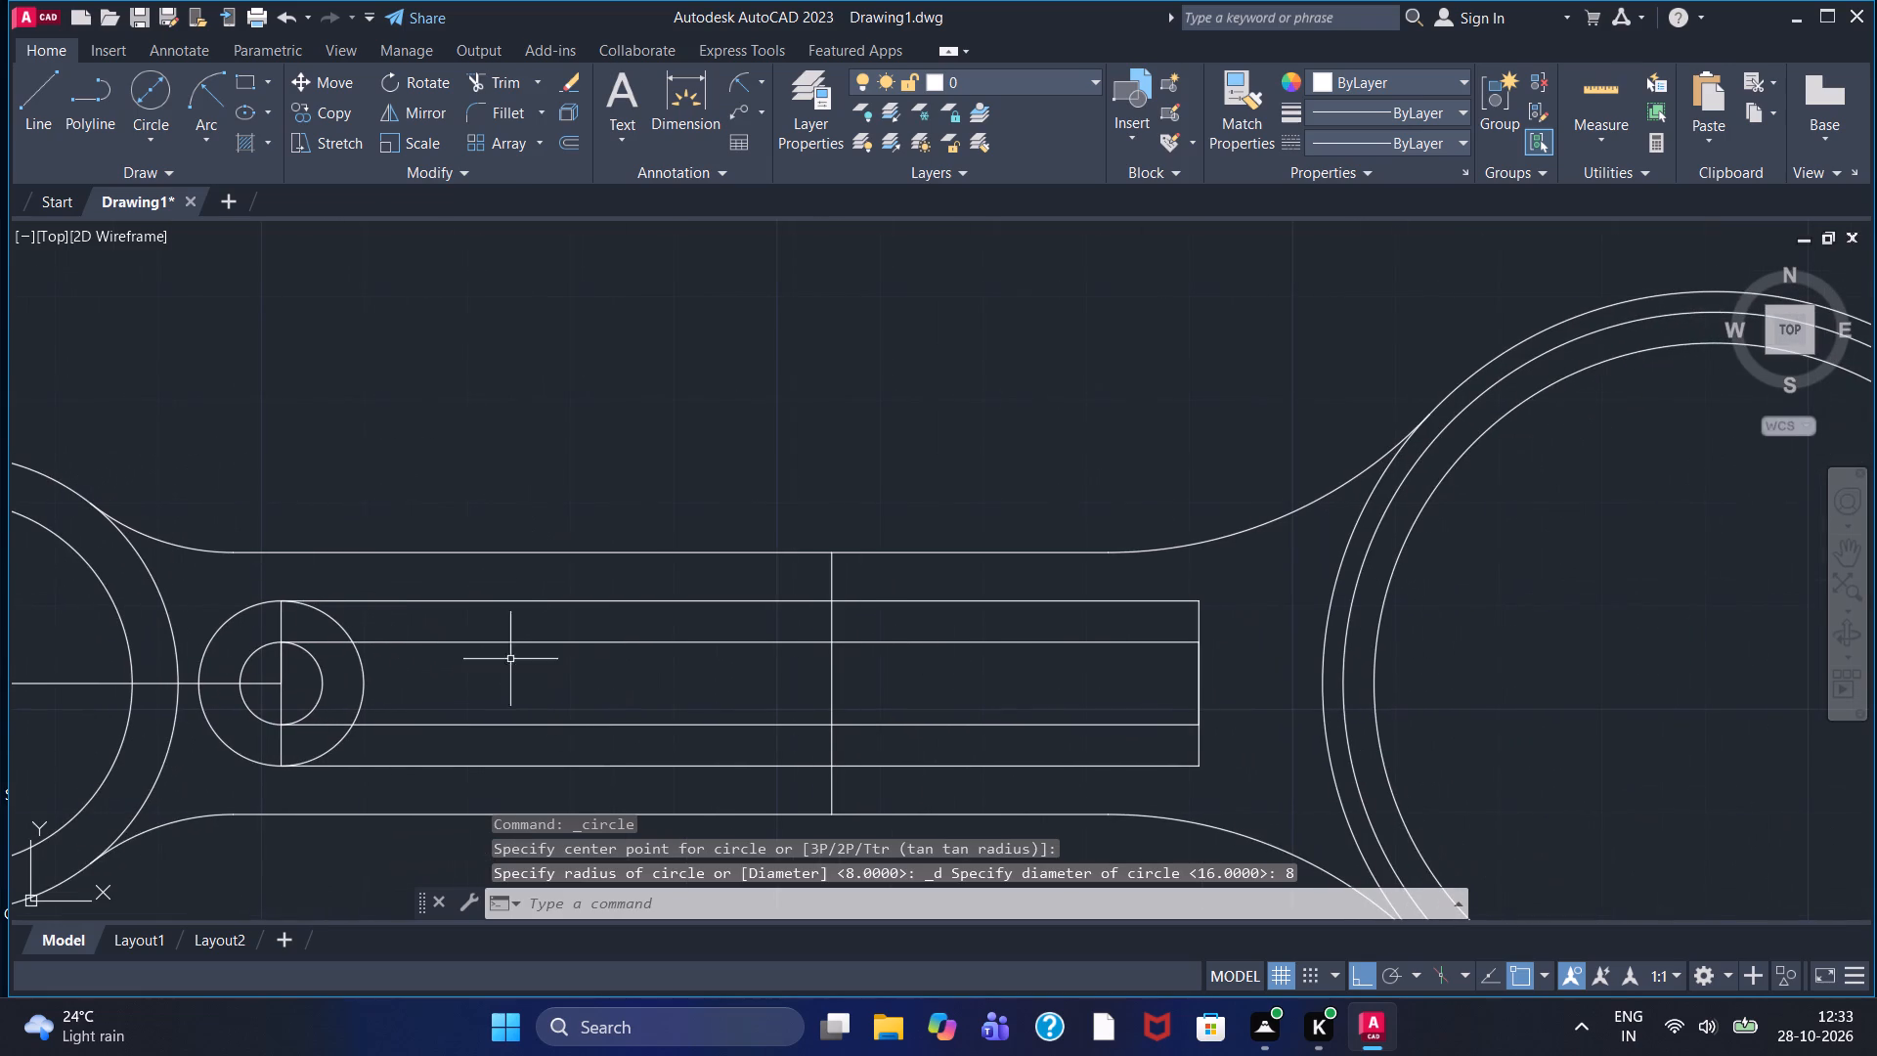
{"action": "left_click", "coordinate": [147, 83]}
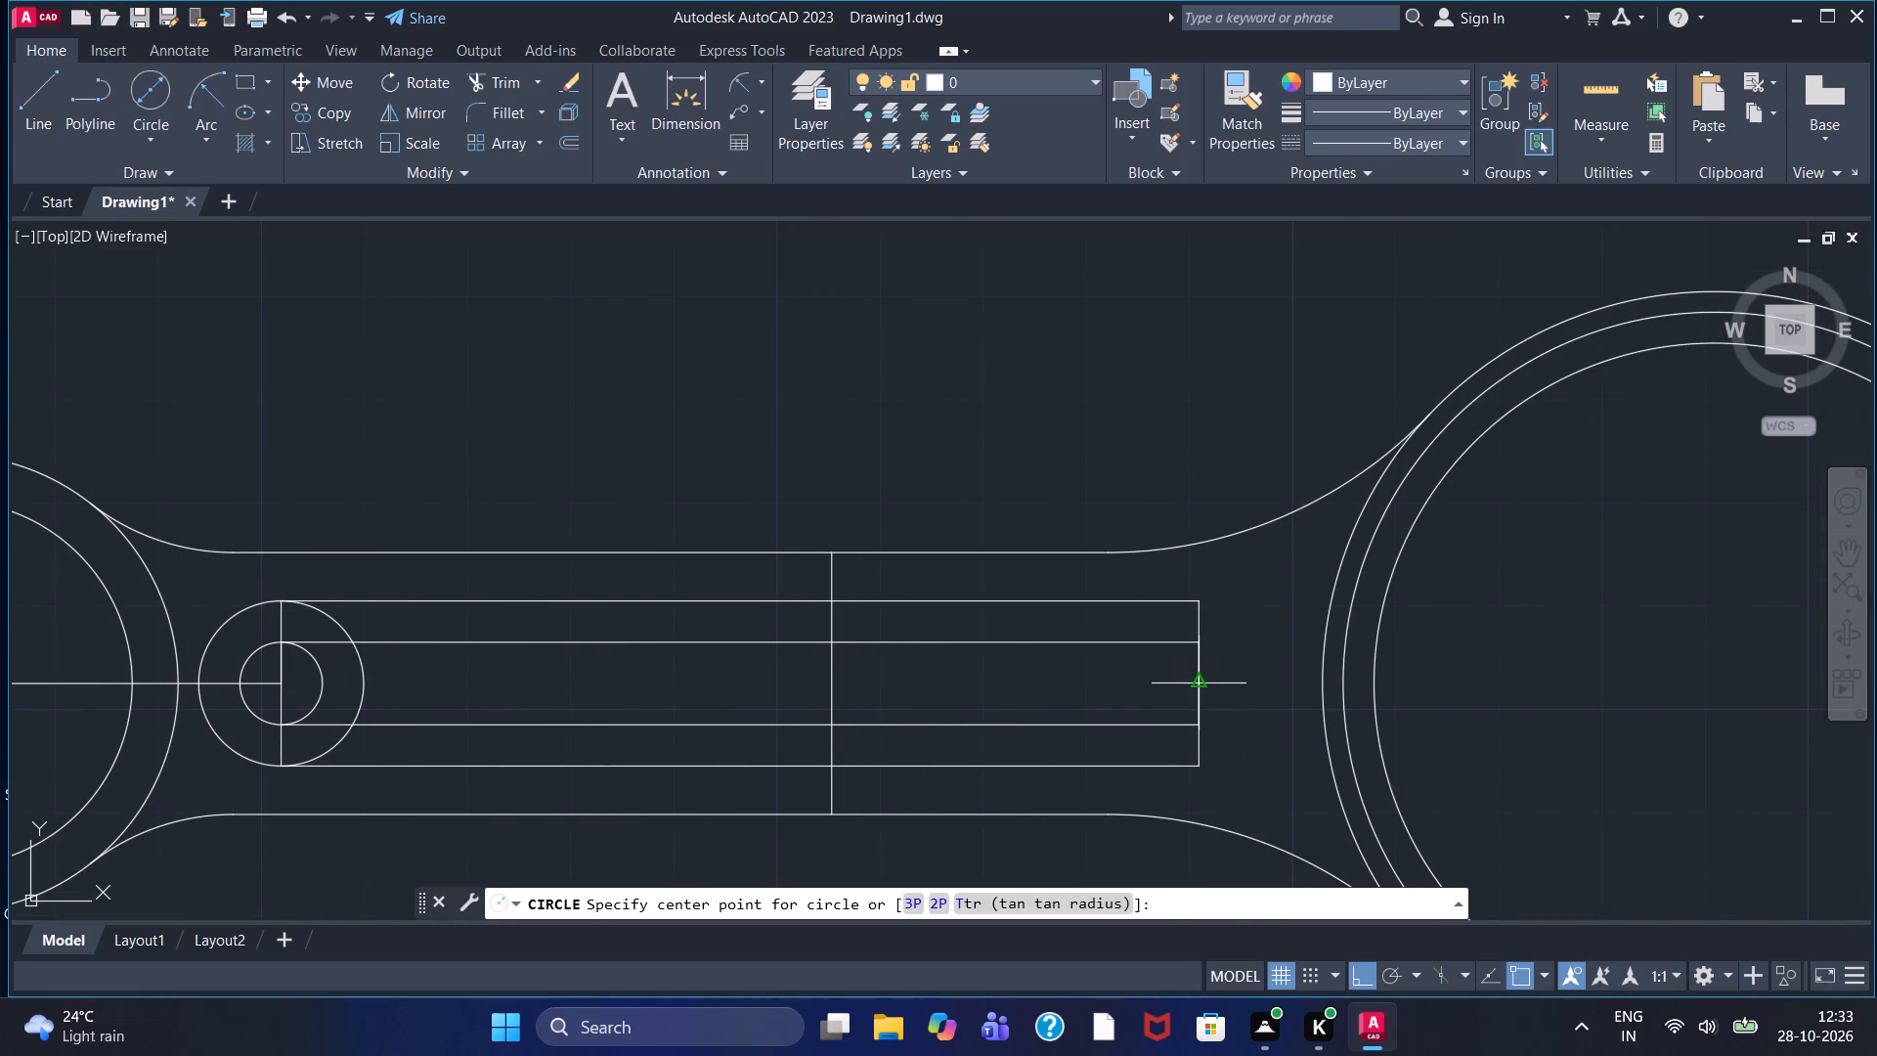
{"action": "left_click", "coordinate": [1202, 682]}
{"action": "key", "text": "1"}
{"action": "key", "text": "6"}
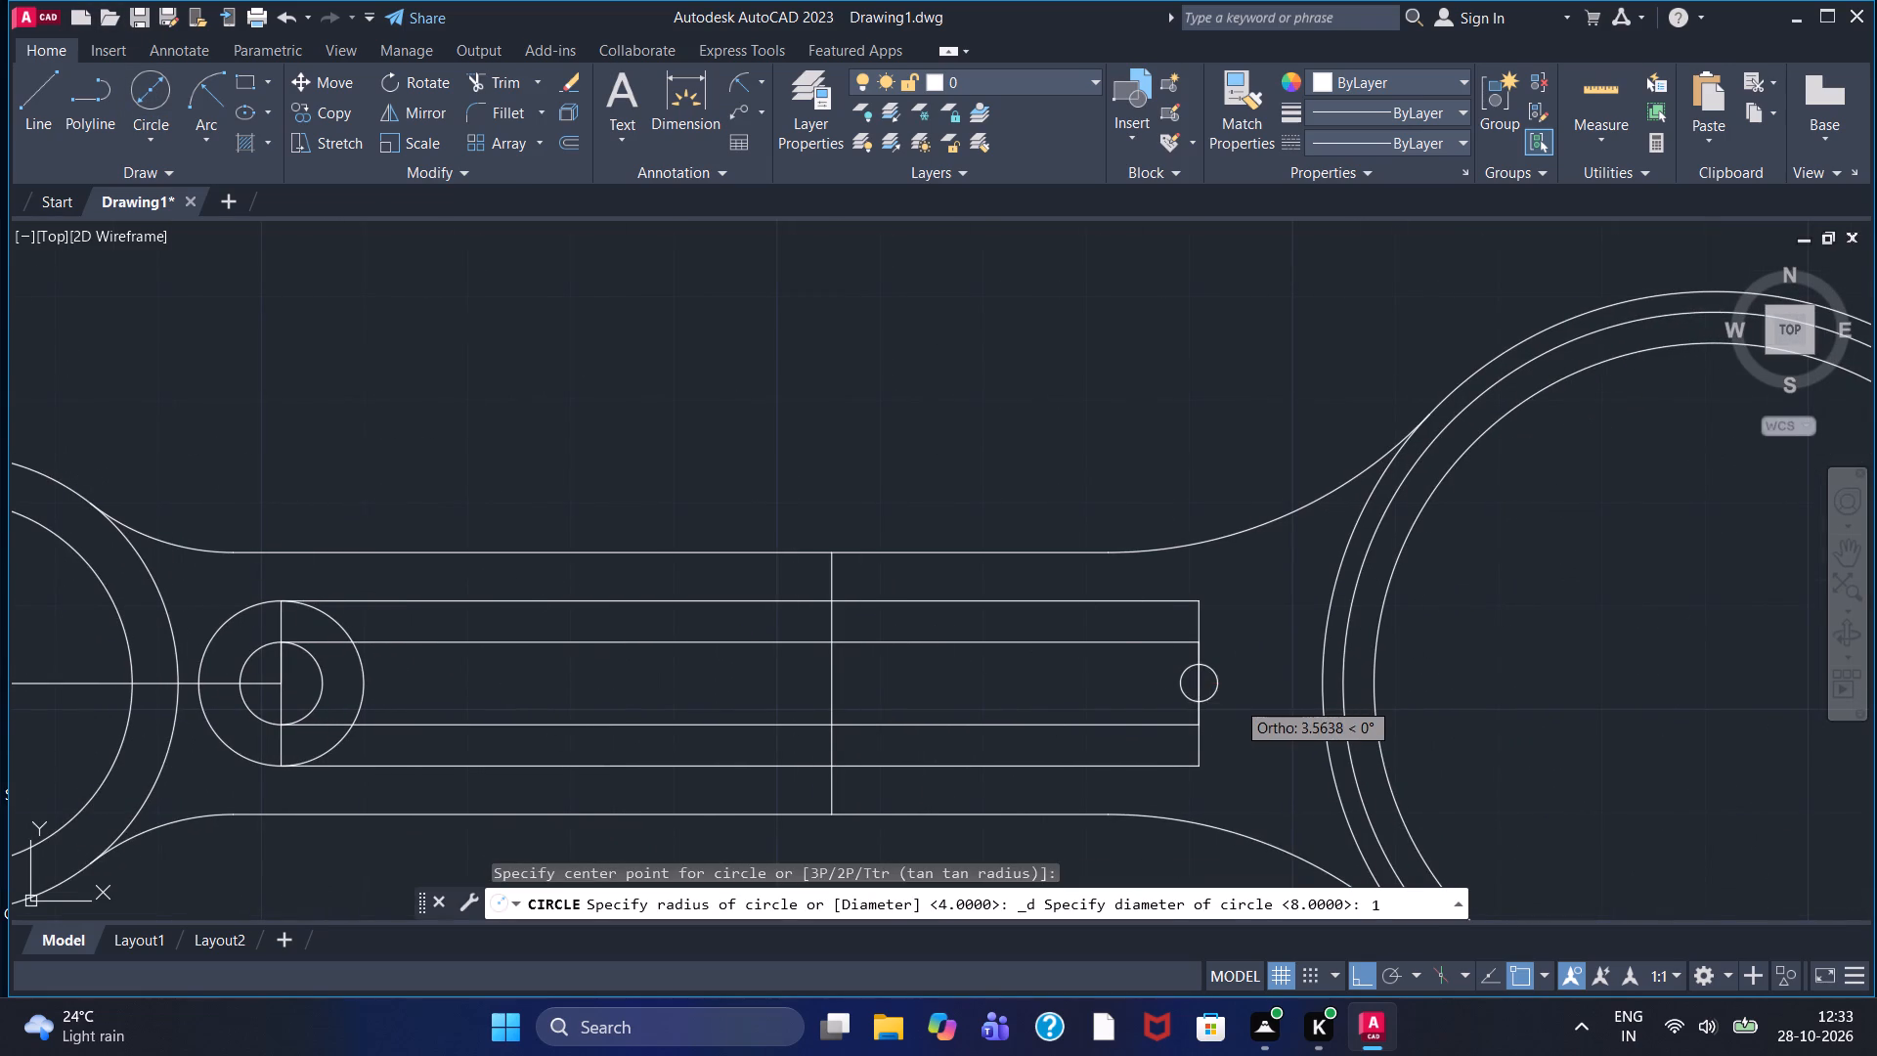
{"action": "key", "text": "Return"}
{"action": "left_click", "coordinate": [153, 82]}
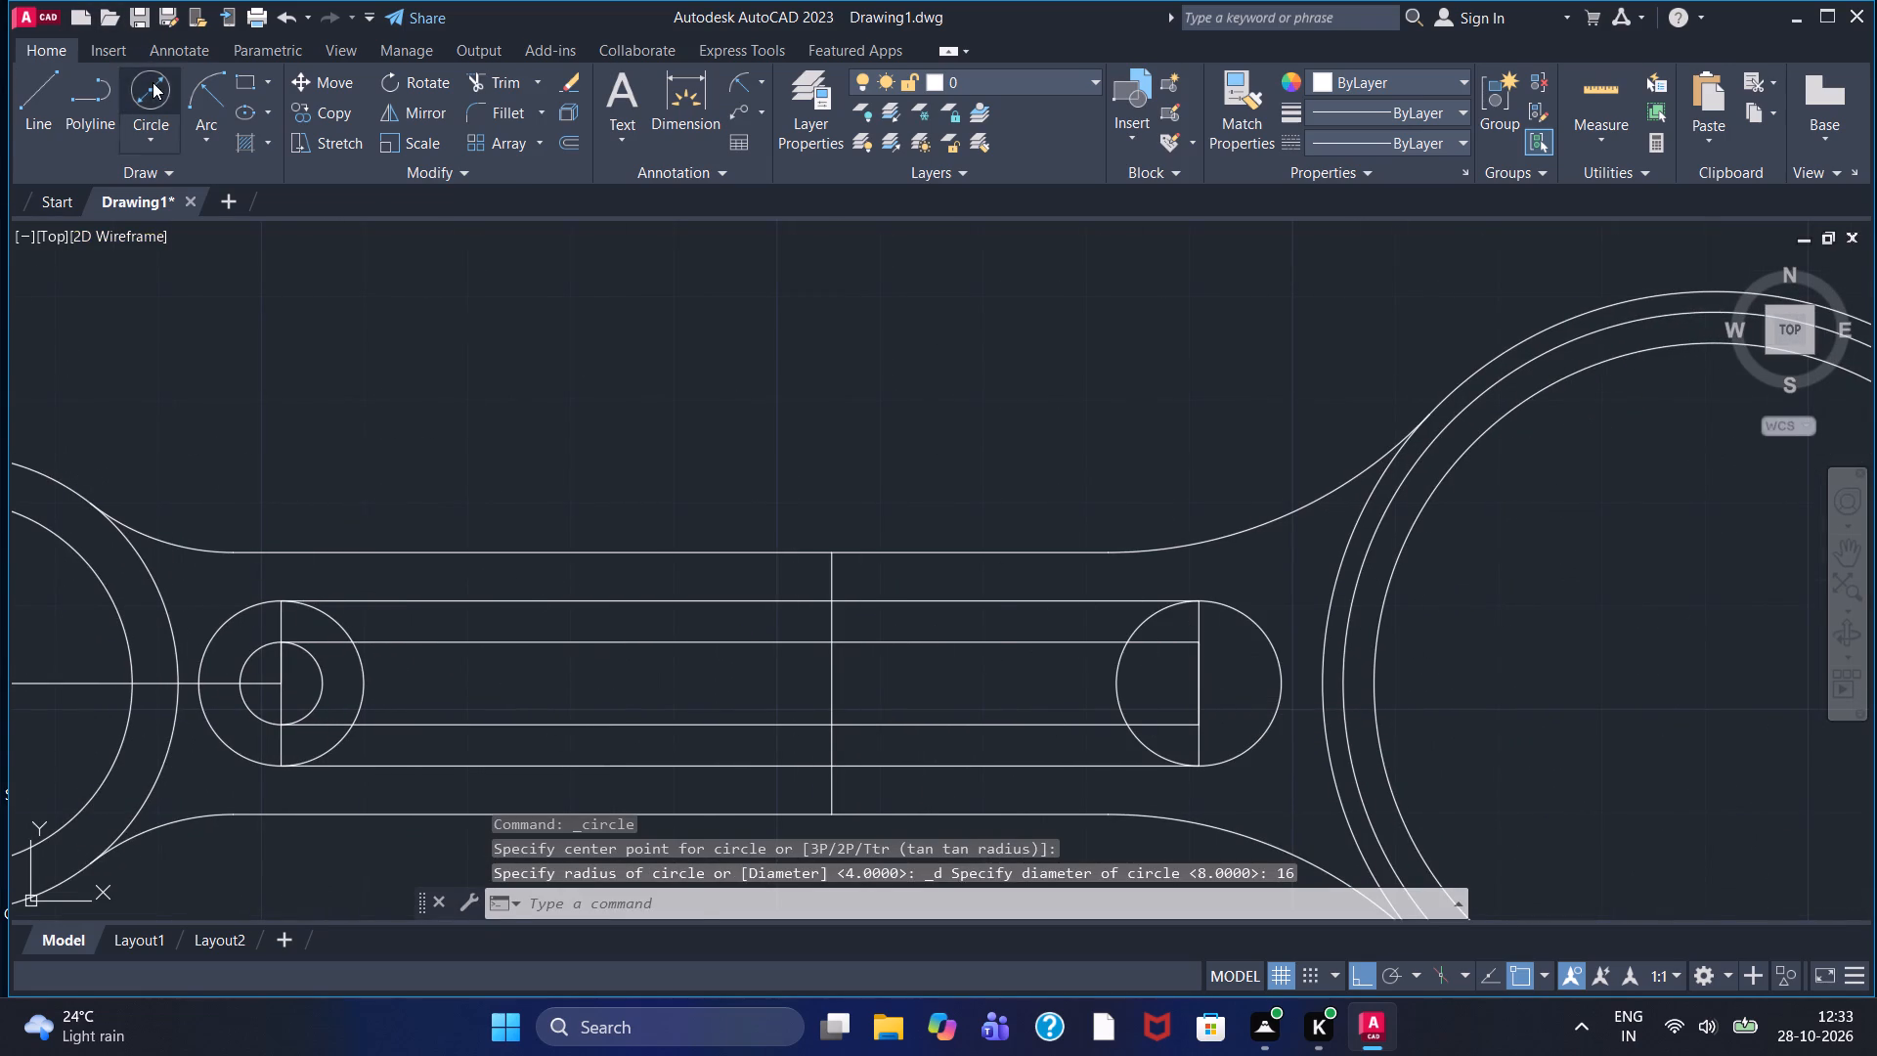
{"action": "left_click", "coordinate": [1196, 678]}
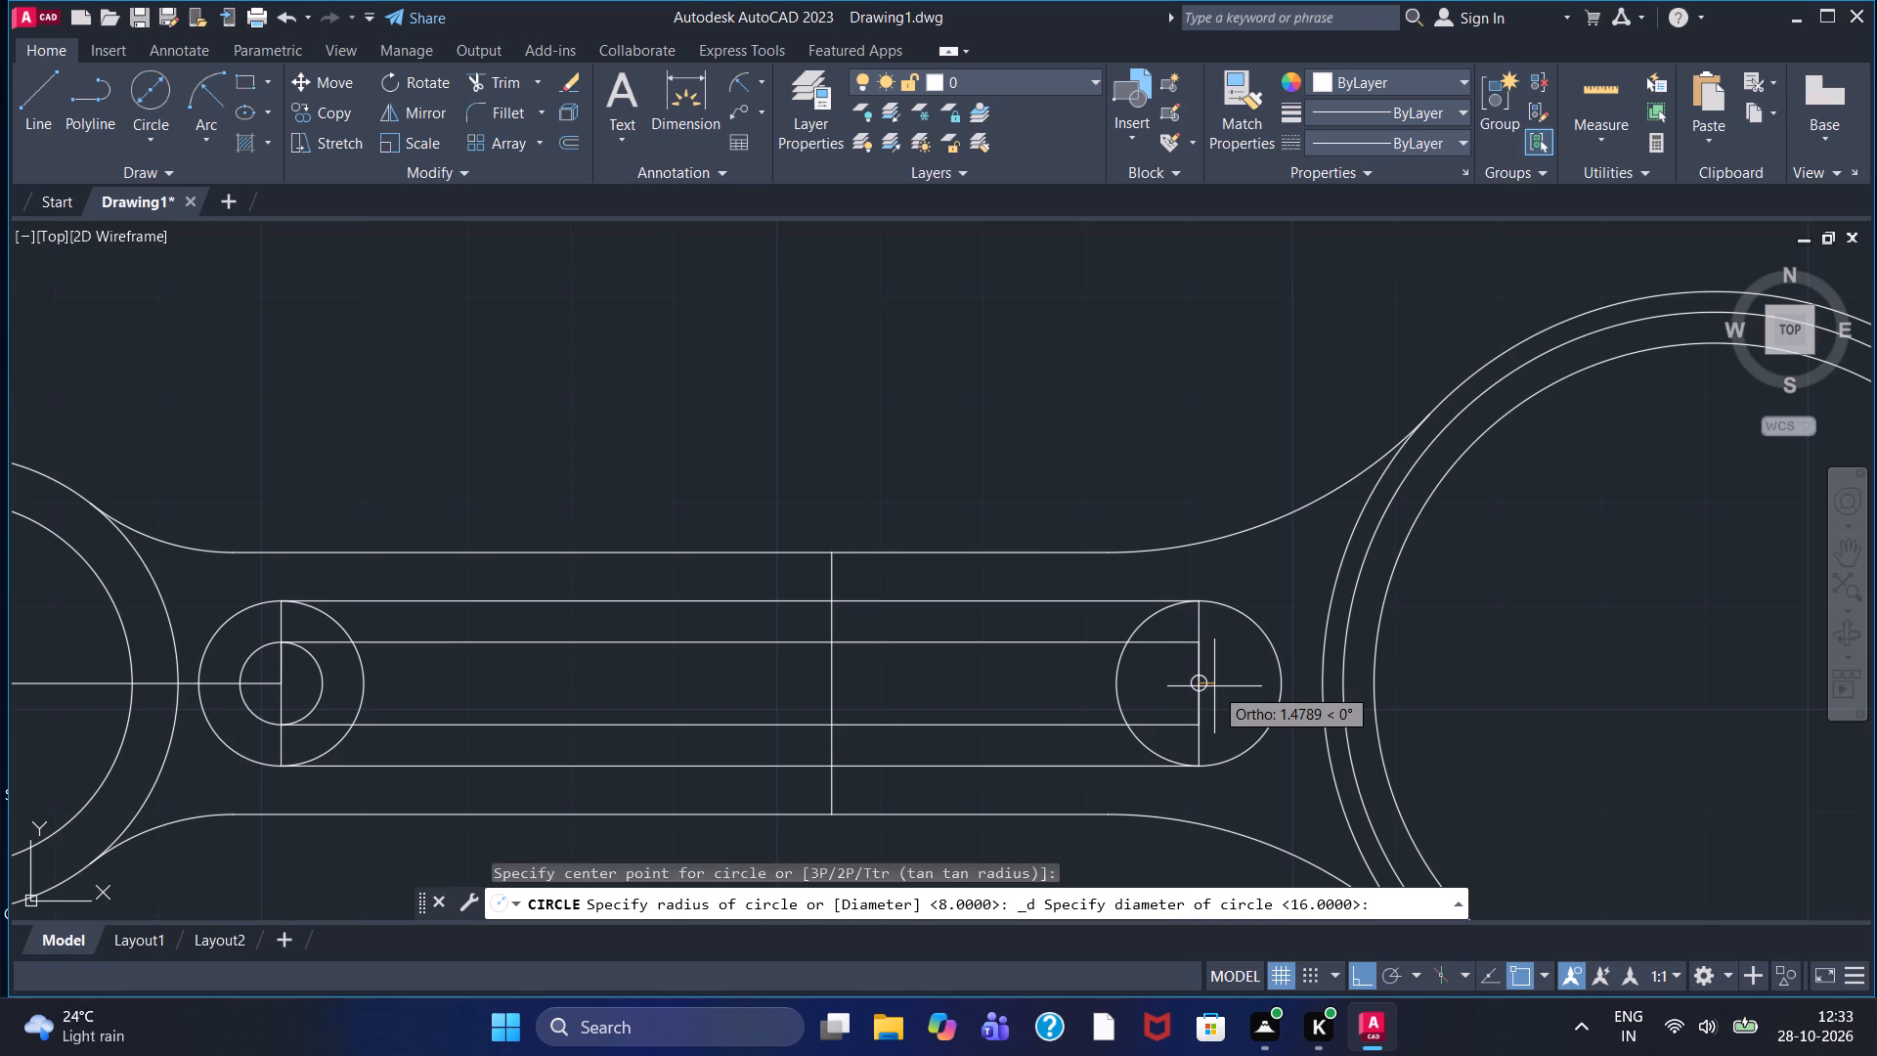
{"action": "key", "text": "8"}
{"action": "key", "text": "Return"}
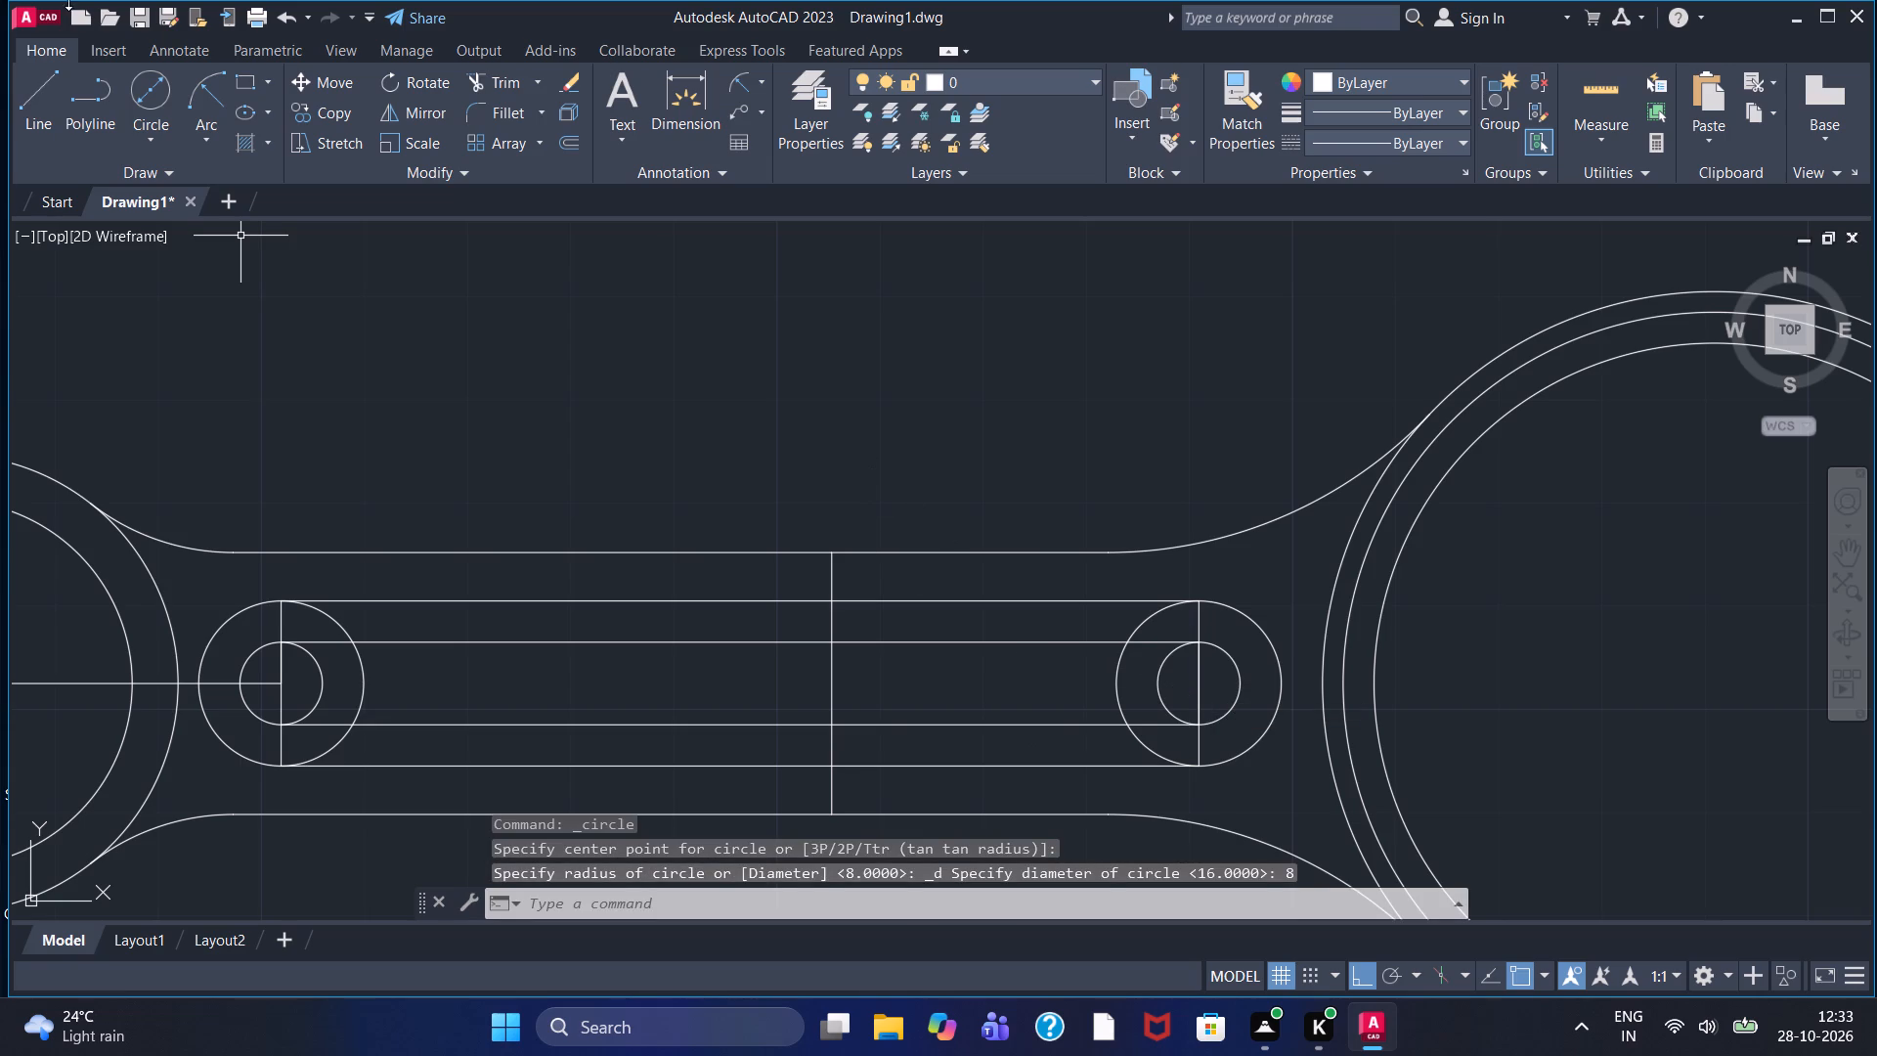
Trim the inward-facing halves of the 16 and 8 diameter circles at both ends, leaving rounded slot ends.
{"action": "left_click", "coordinate": [492, 80]}
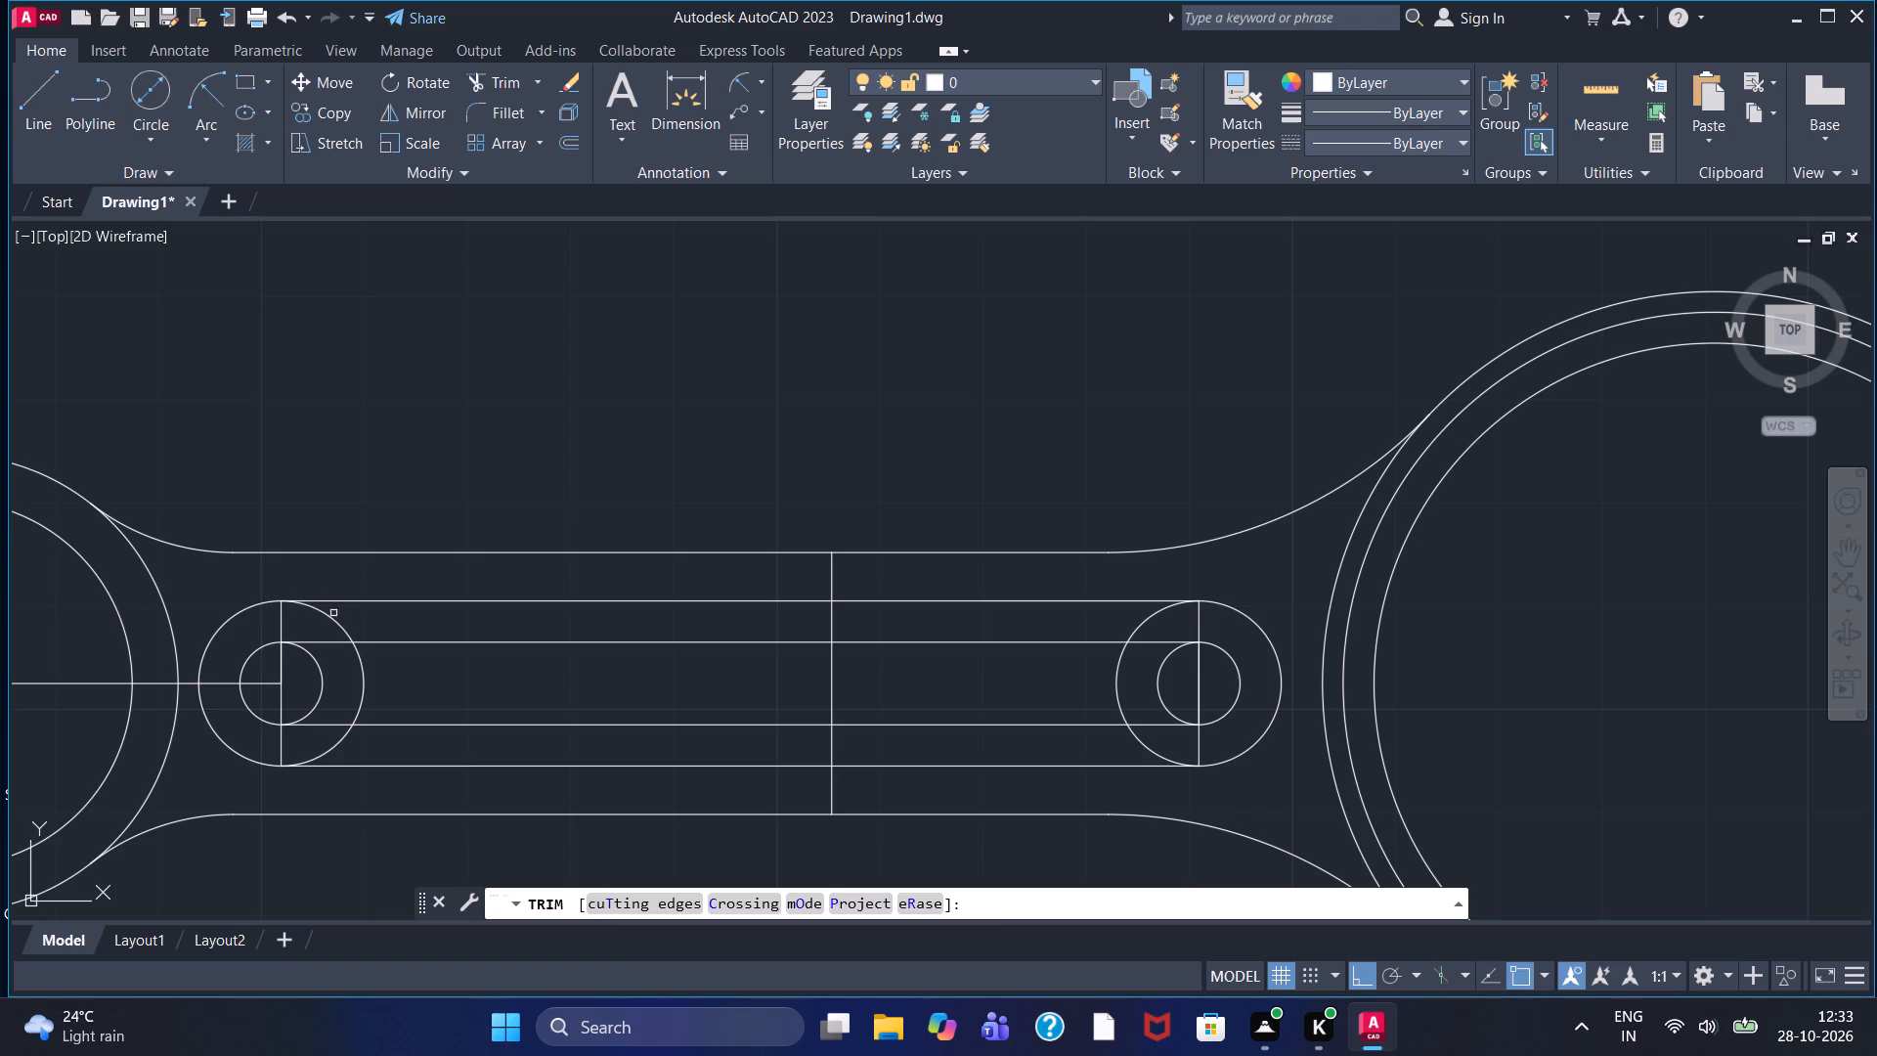
{"action": "left_click", "coordinate": [332, 614]}
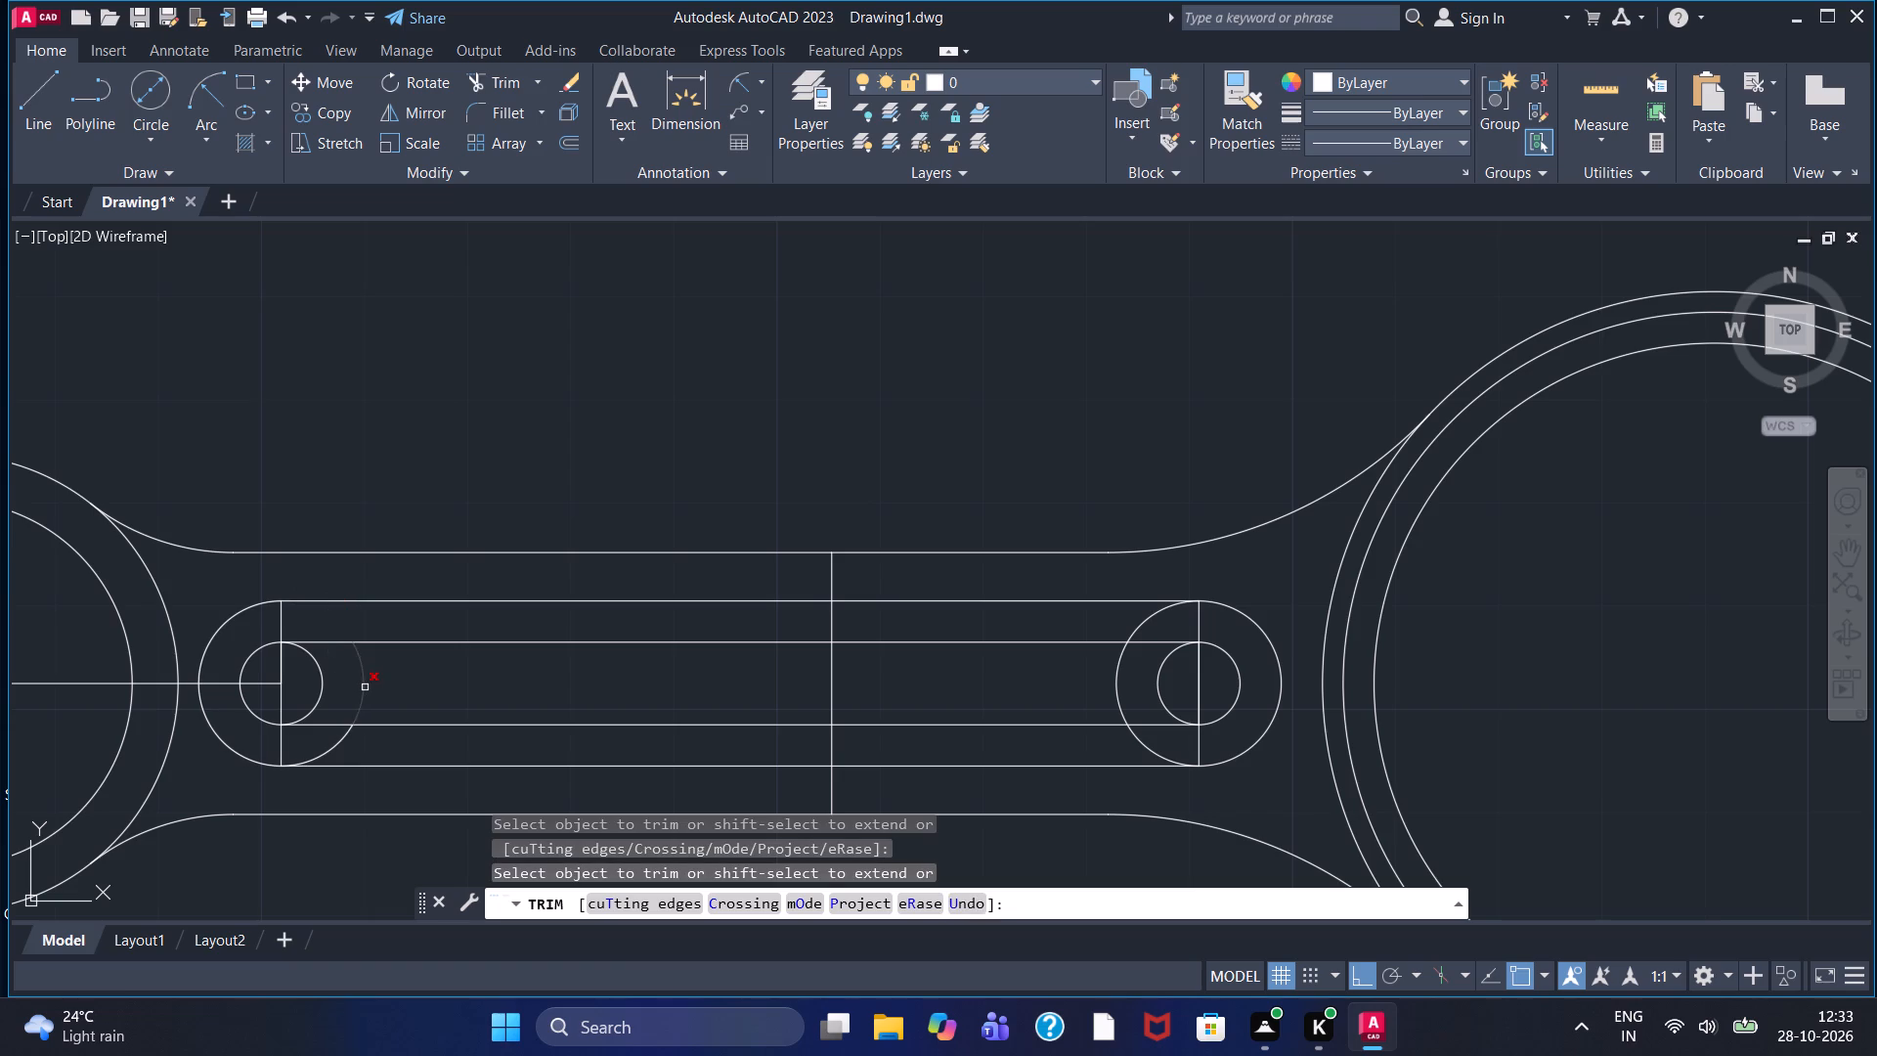
{"action": "left_click", "coordinate": [365, 687]}
{"action": "left_click", "coordinate": [319, 684]}
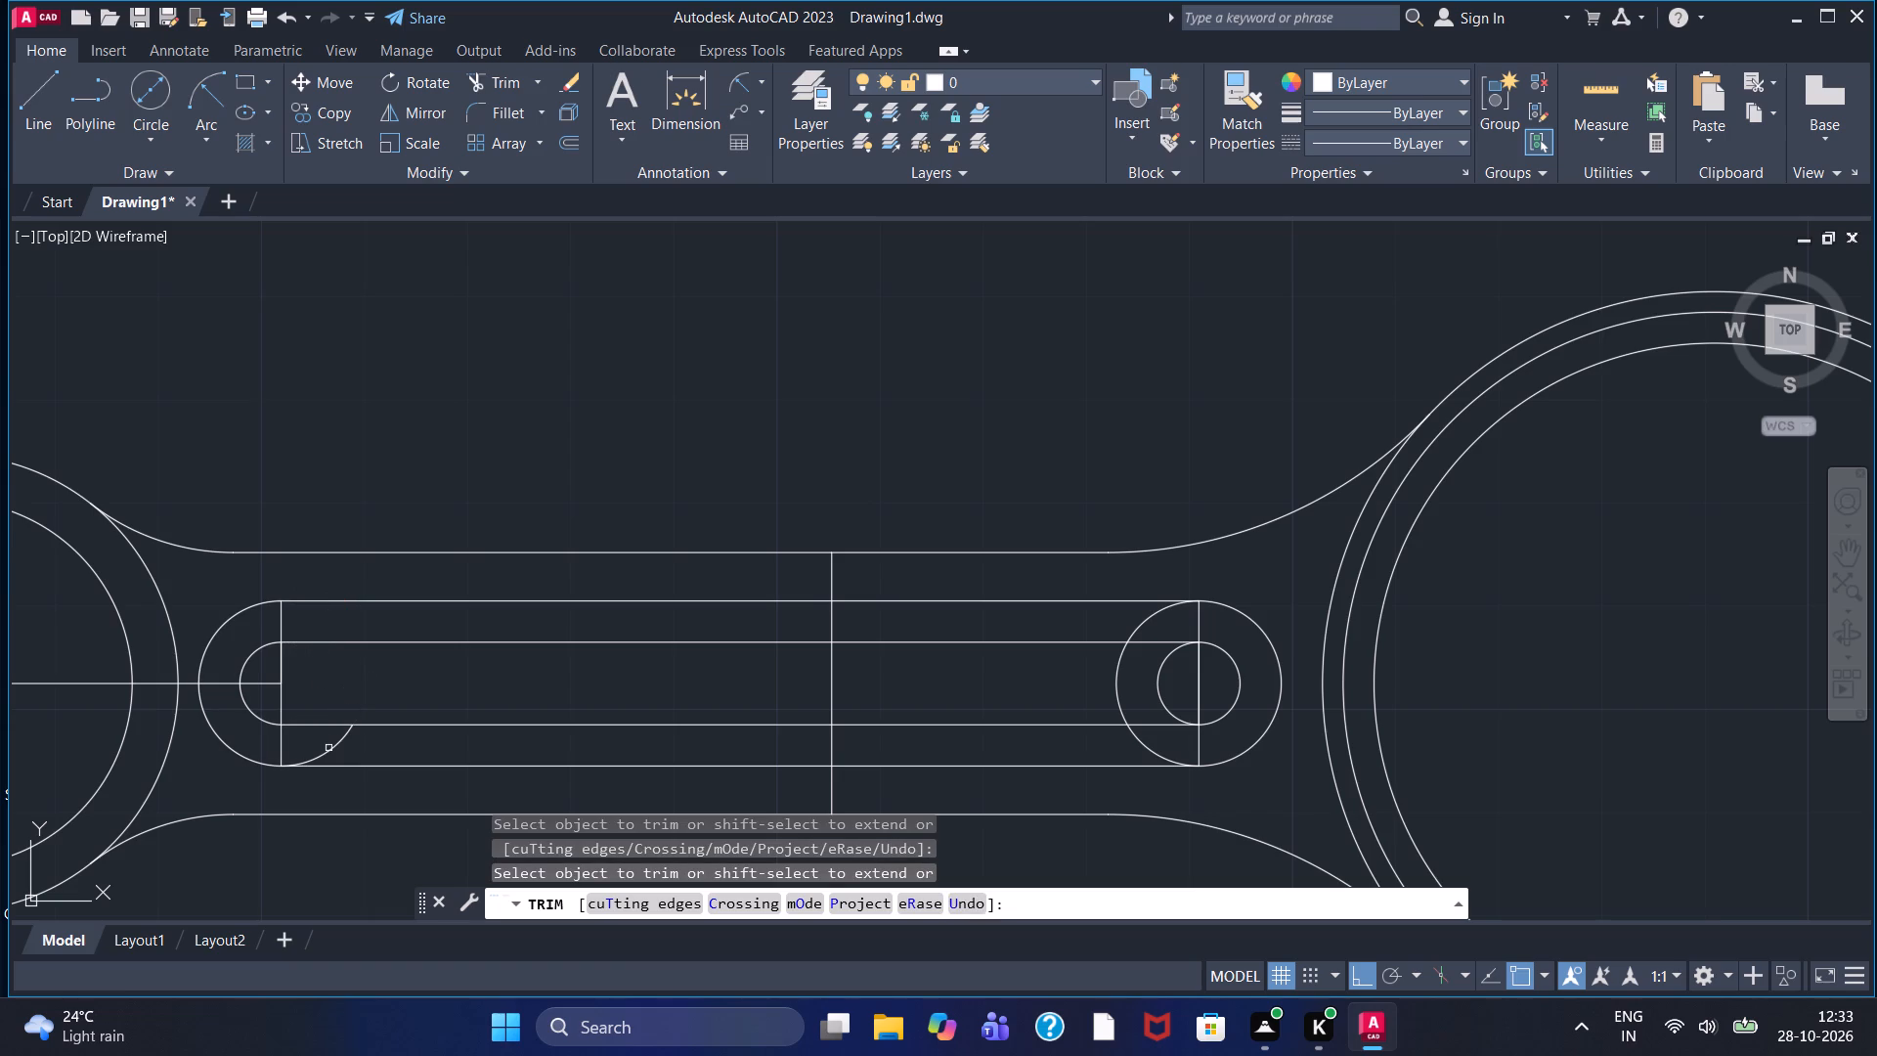
{"action": "left_click", "coordinate": [328, 749]}
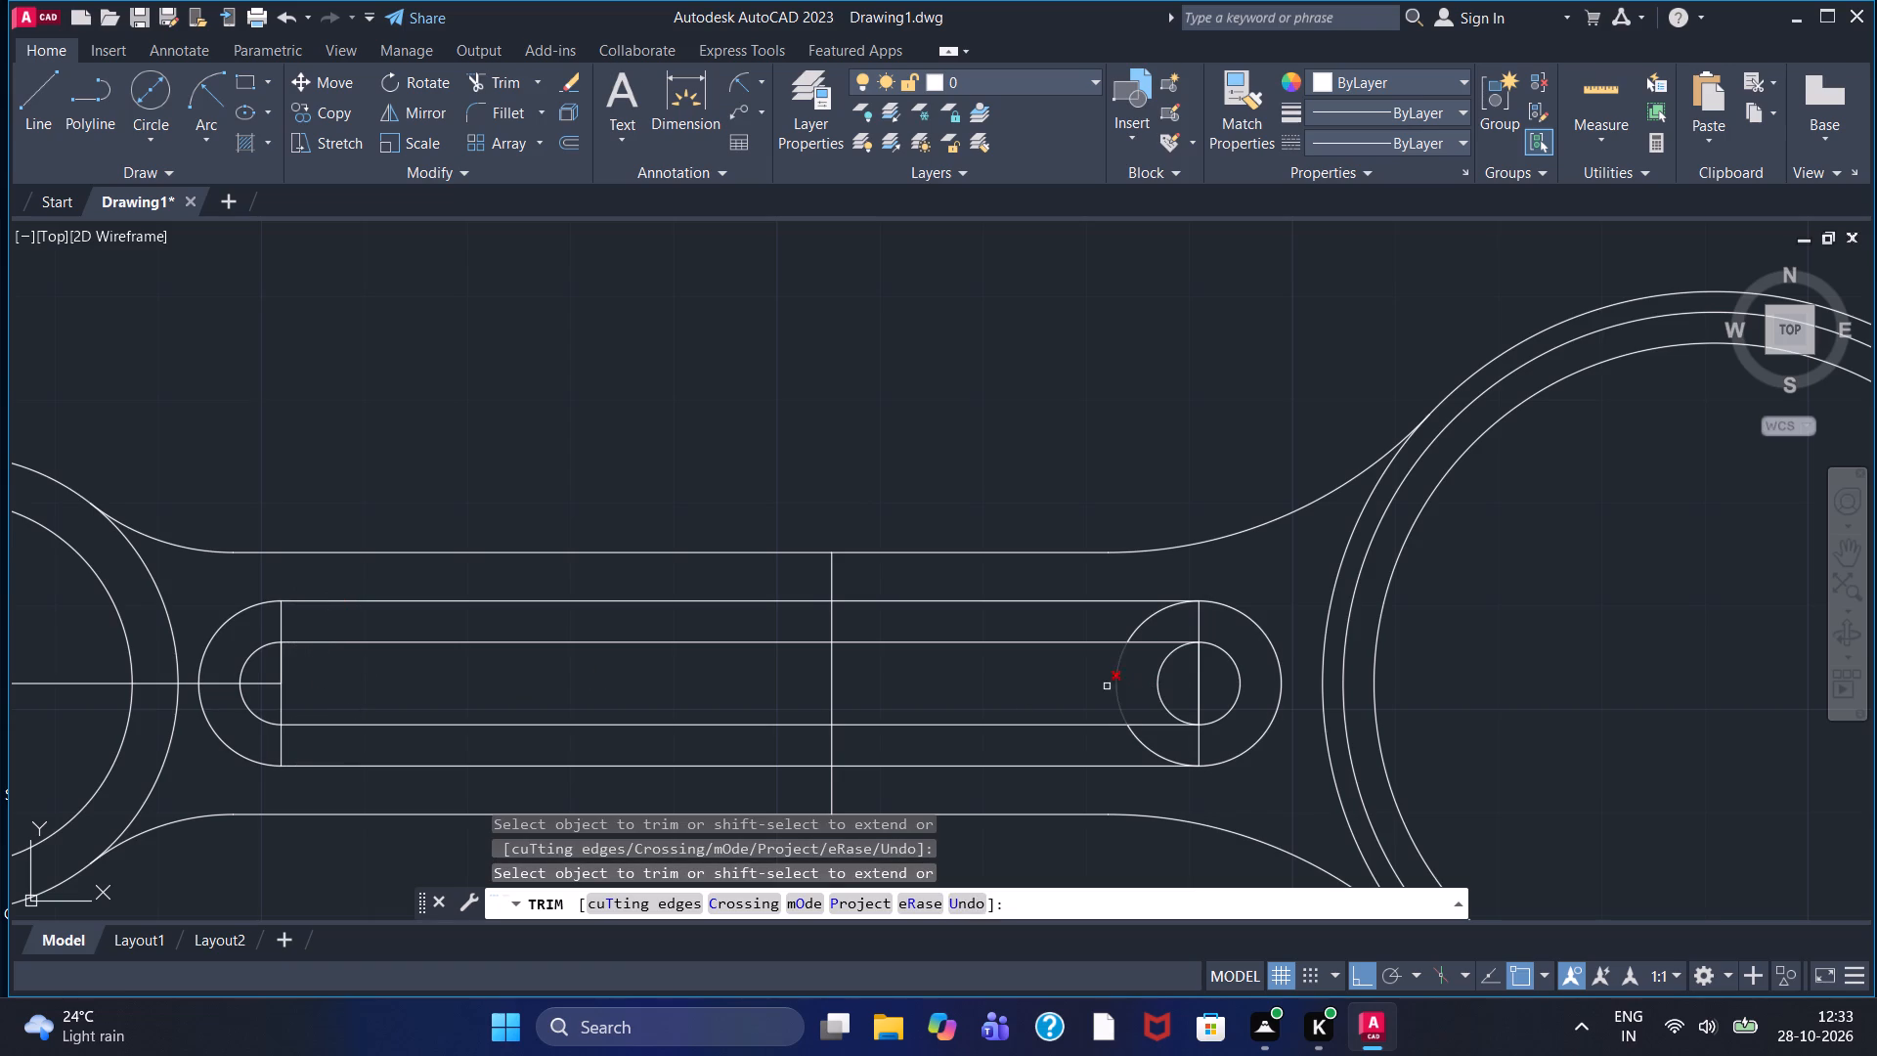
{"action": "left_click", "coordinate": [1115, 688]}
{"action": "left_click", "coordinate": [1159, 686]}
{"action": "left_click", "coordinate": [1154, 620]}
{"action": "left_click", "coordinate": [1135, 743]}
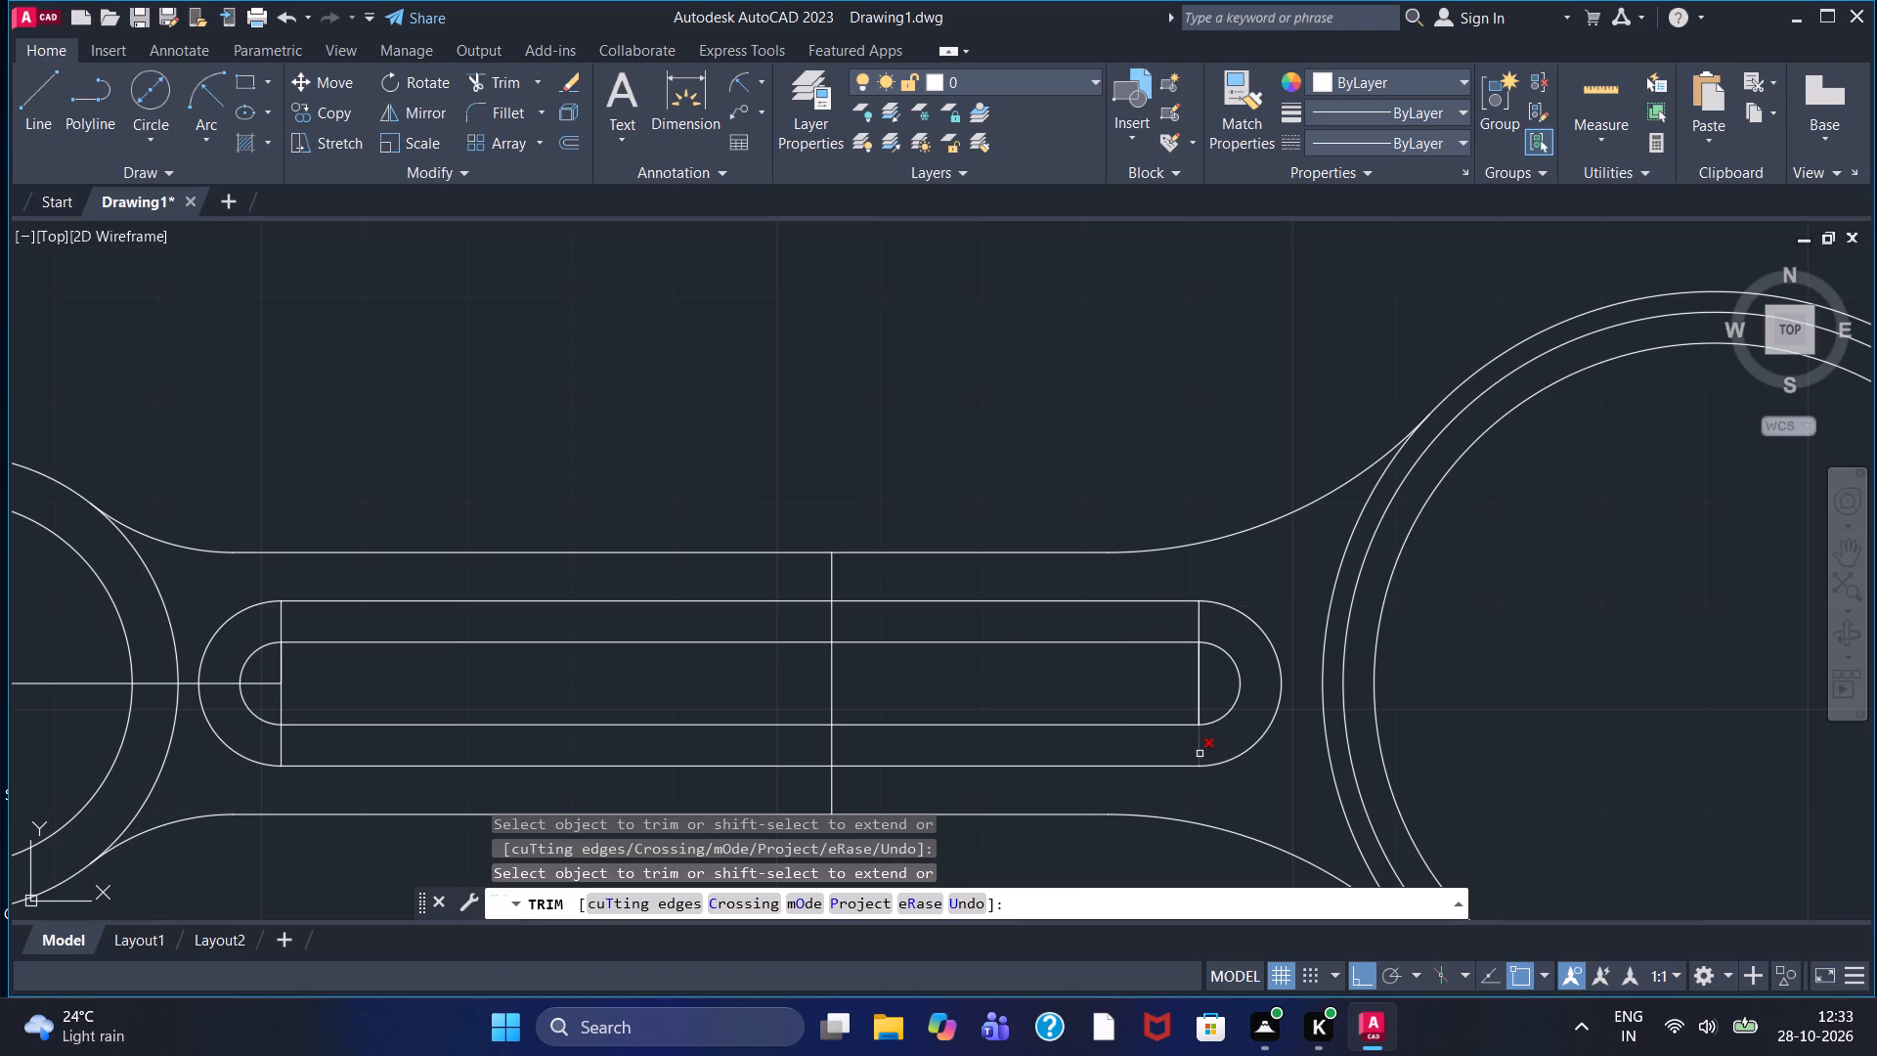
Trim away the rectangles' straight sides at both ends and the part of the centre line inside the slots.
{"action": "left_click", "coordinate": [1200, 754]}
{"action": "left_click", "coordinate": [1196, 694]}
{"action": "left_click", "coordinate": [1198, 621]}
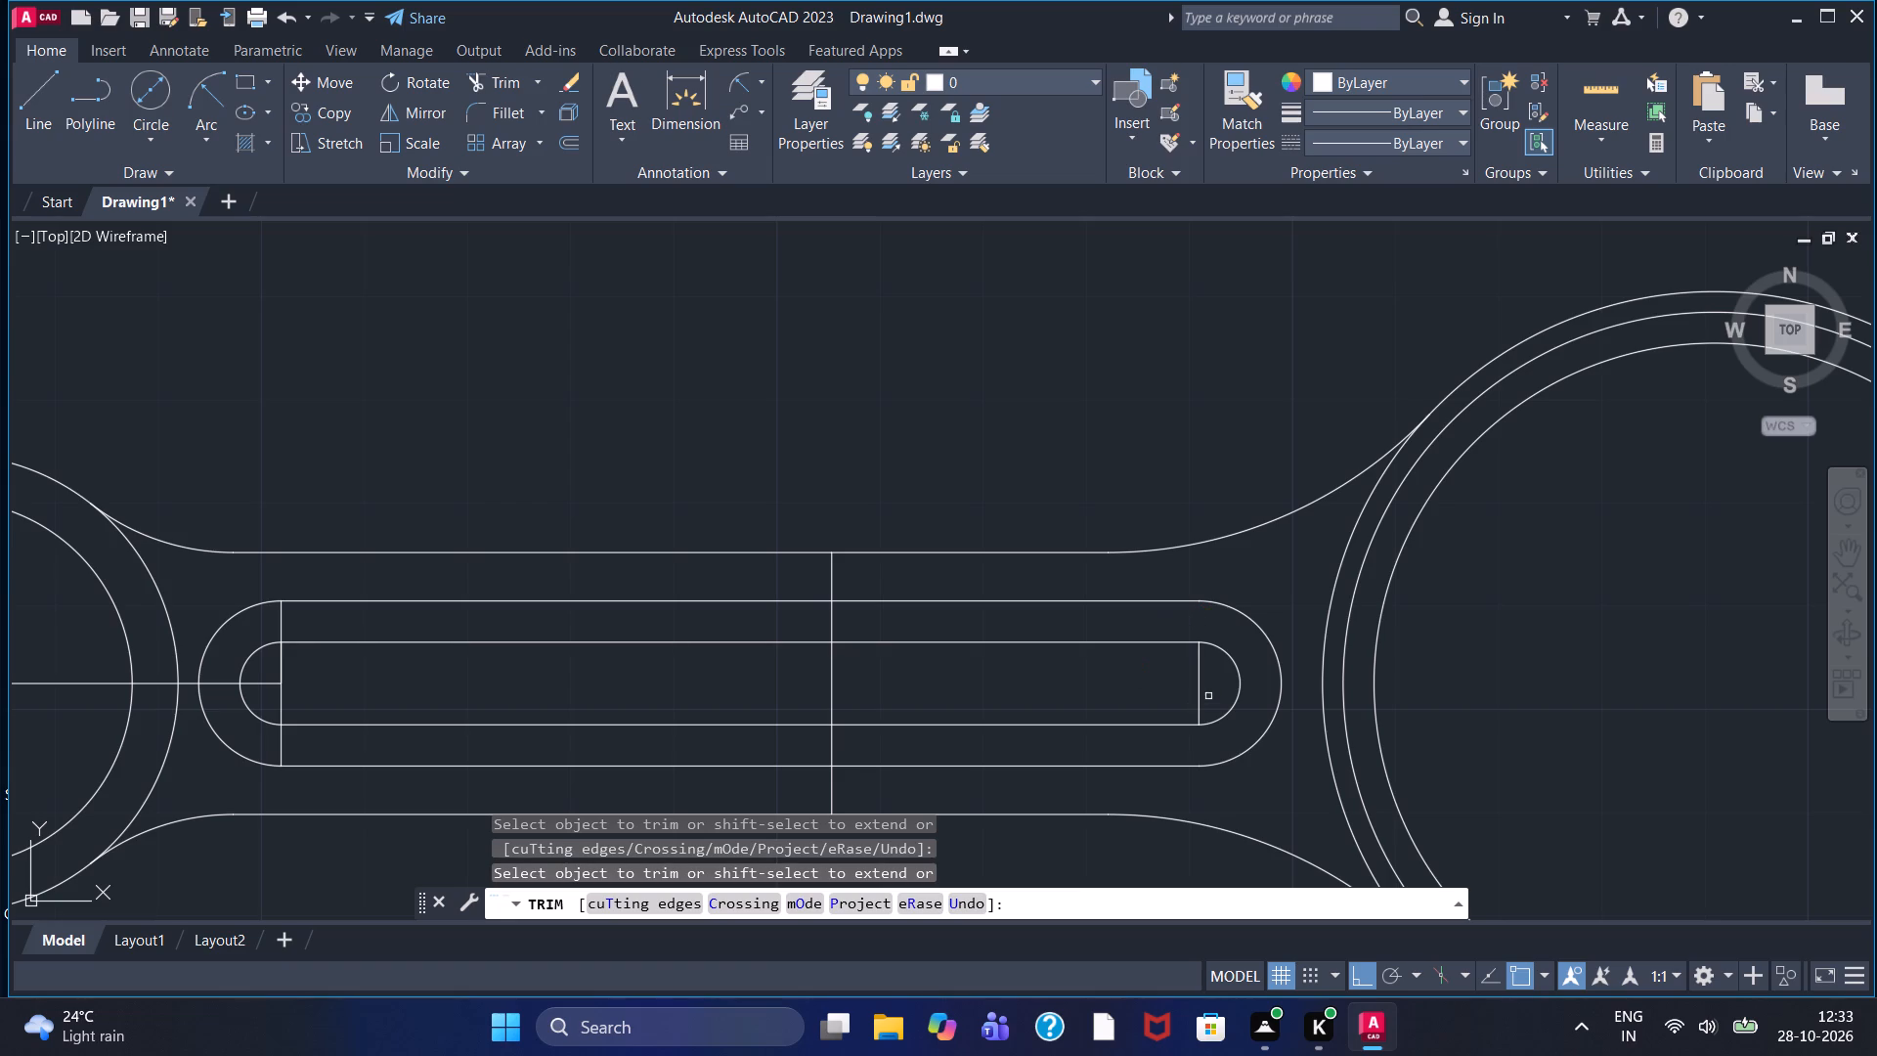
{"action": "left_click", "coordinate": [1199, 693]}
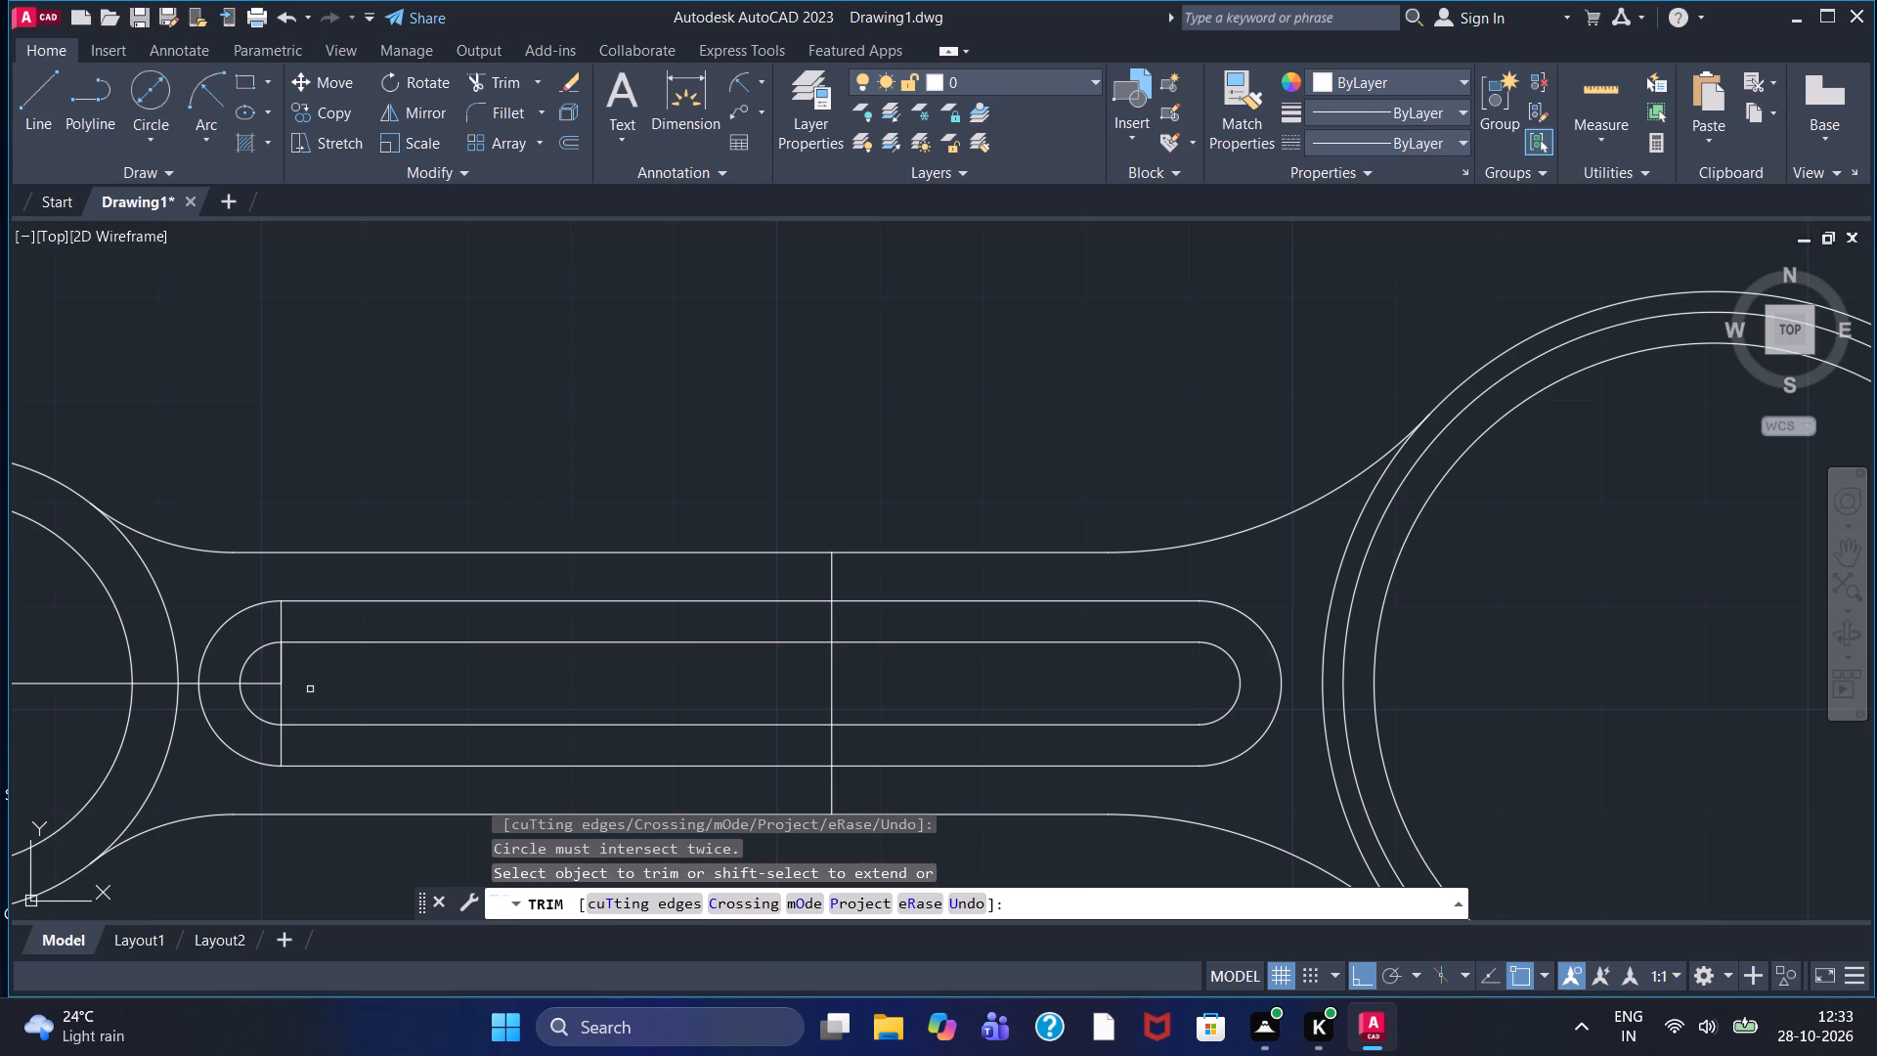
{"action": "left_click", "coordinate": [270, 683]}
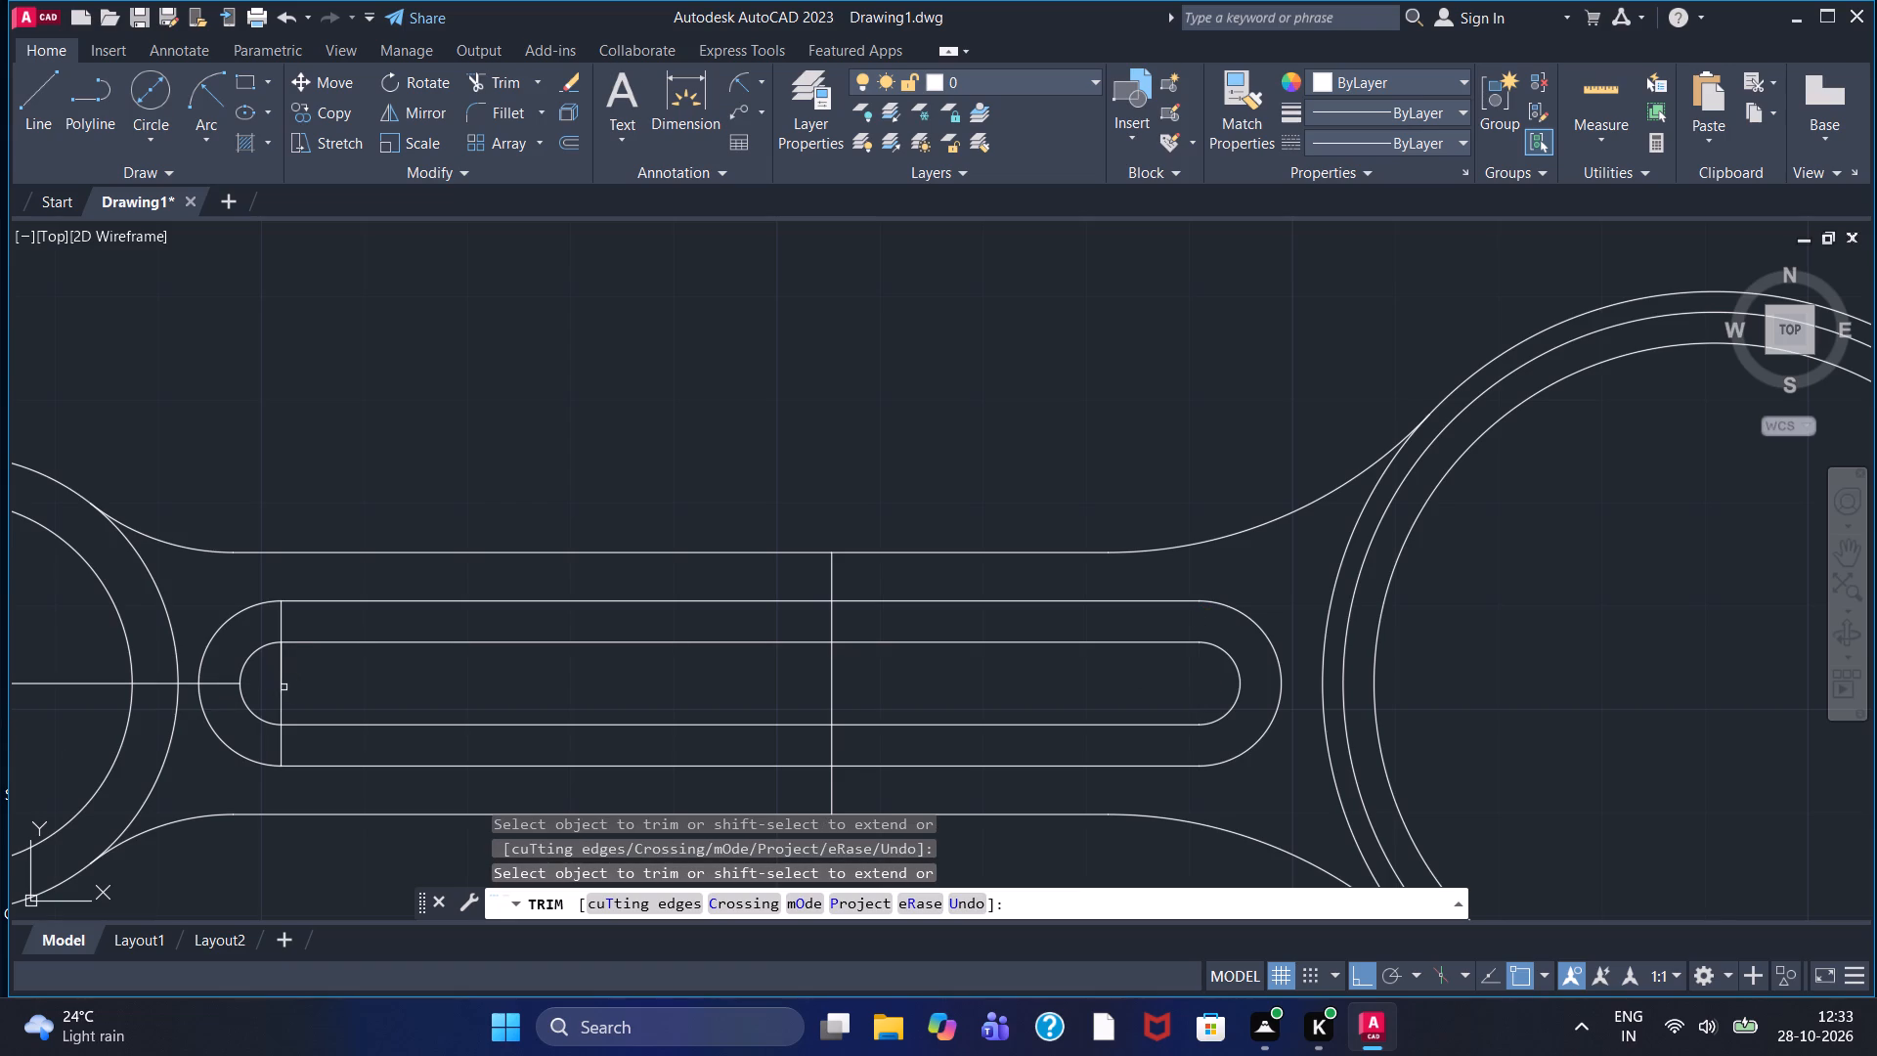
{"action": "left_click", "coordinate": [284, 687]}
{"action": "left_click", "coordinate": [281, 632]}
{"action": "left_click", "coordinate": [281, 668]}
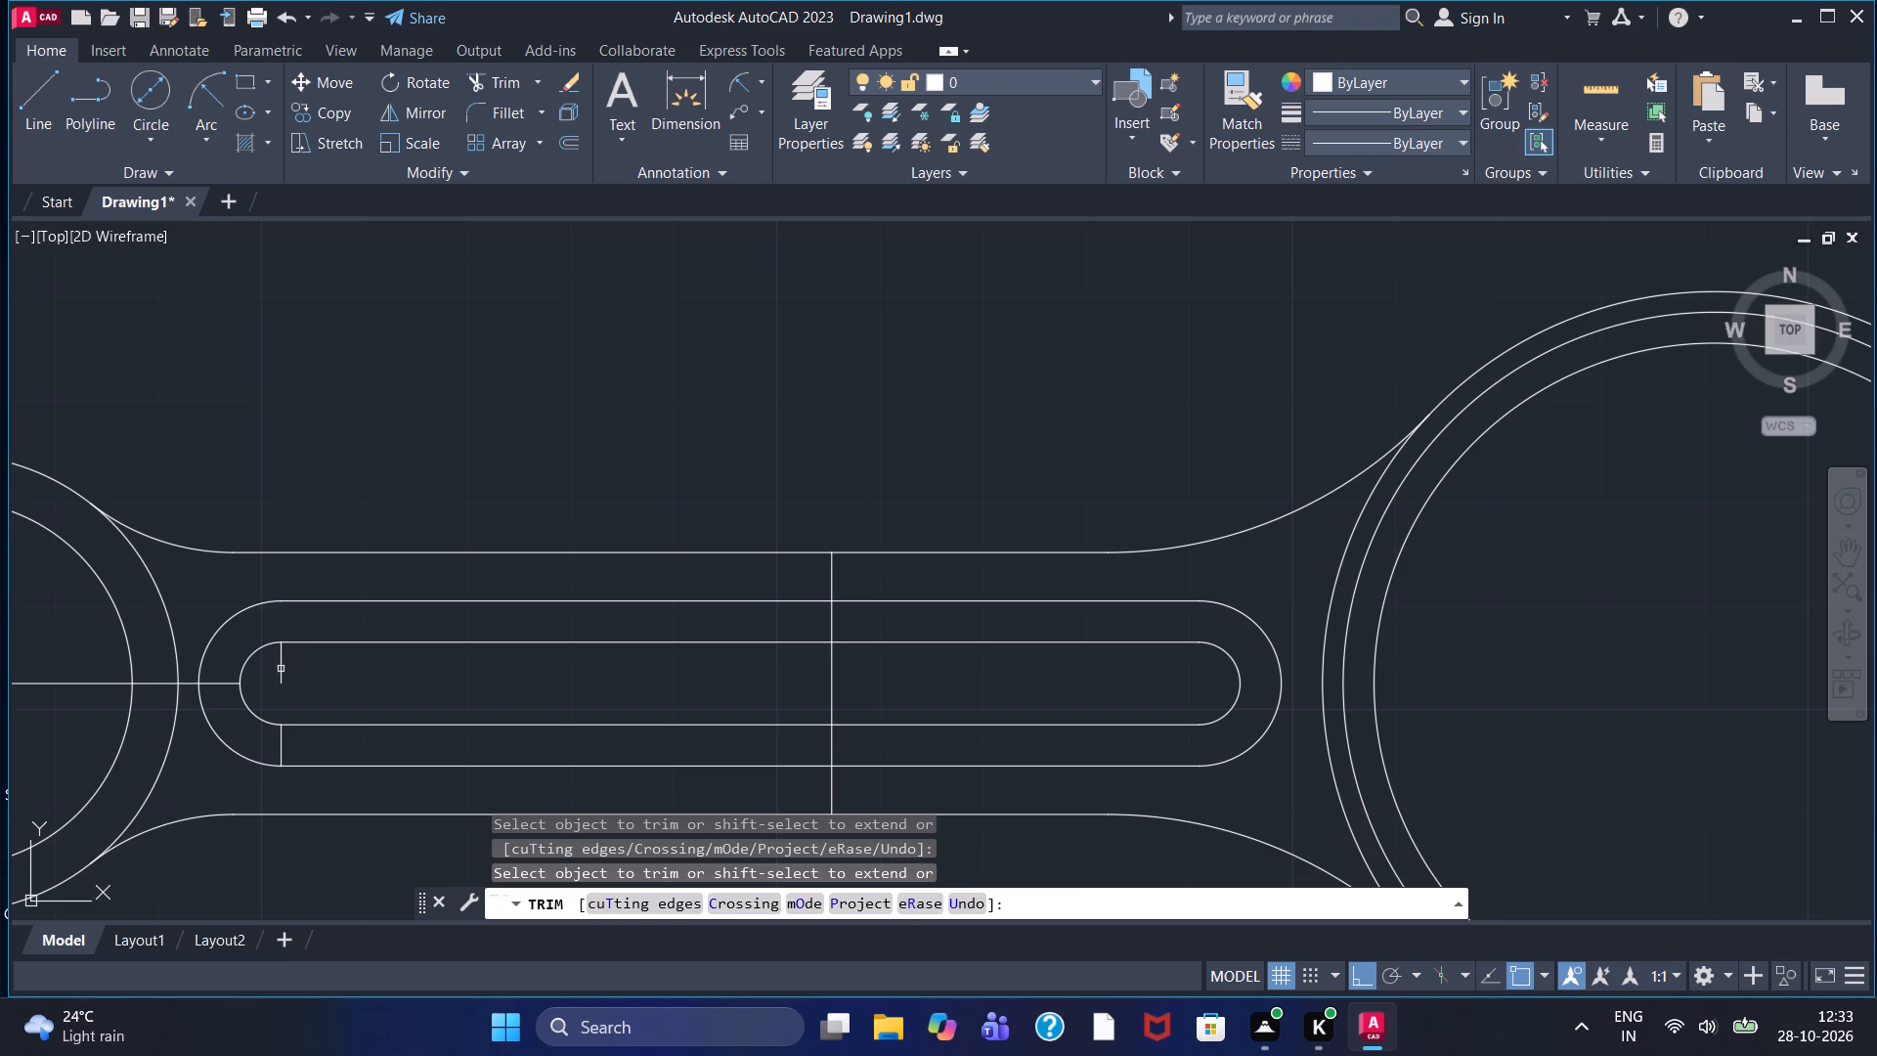
{"action": "left_click", "coordinate": [282, 677]}
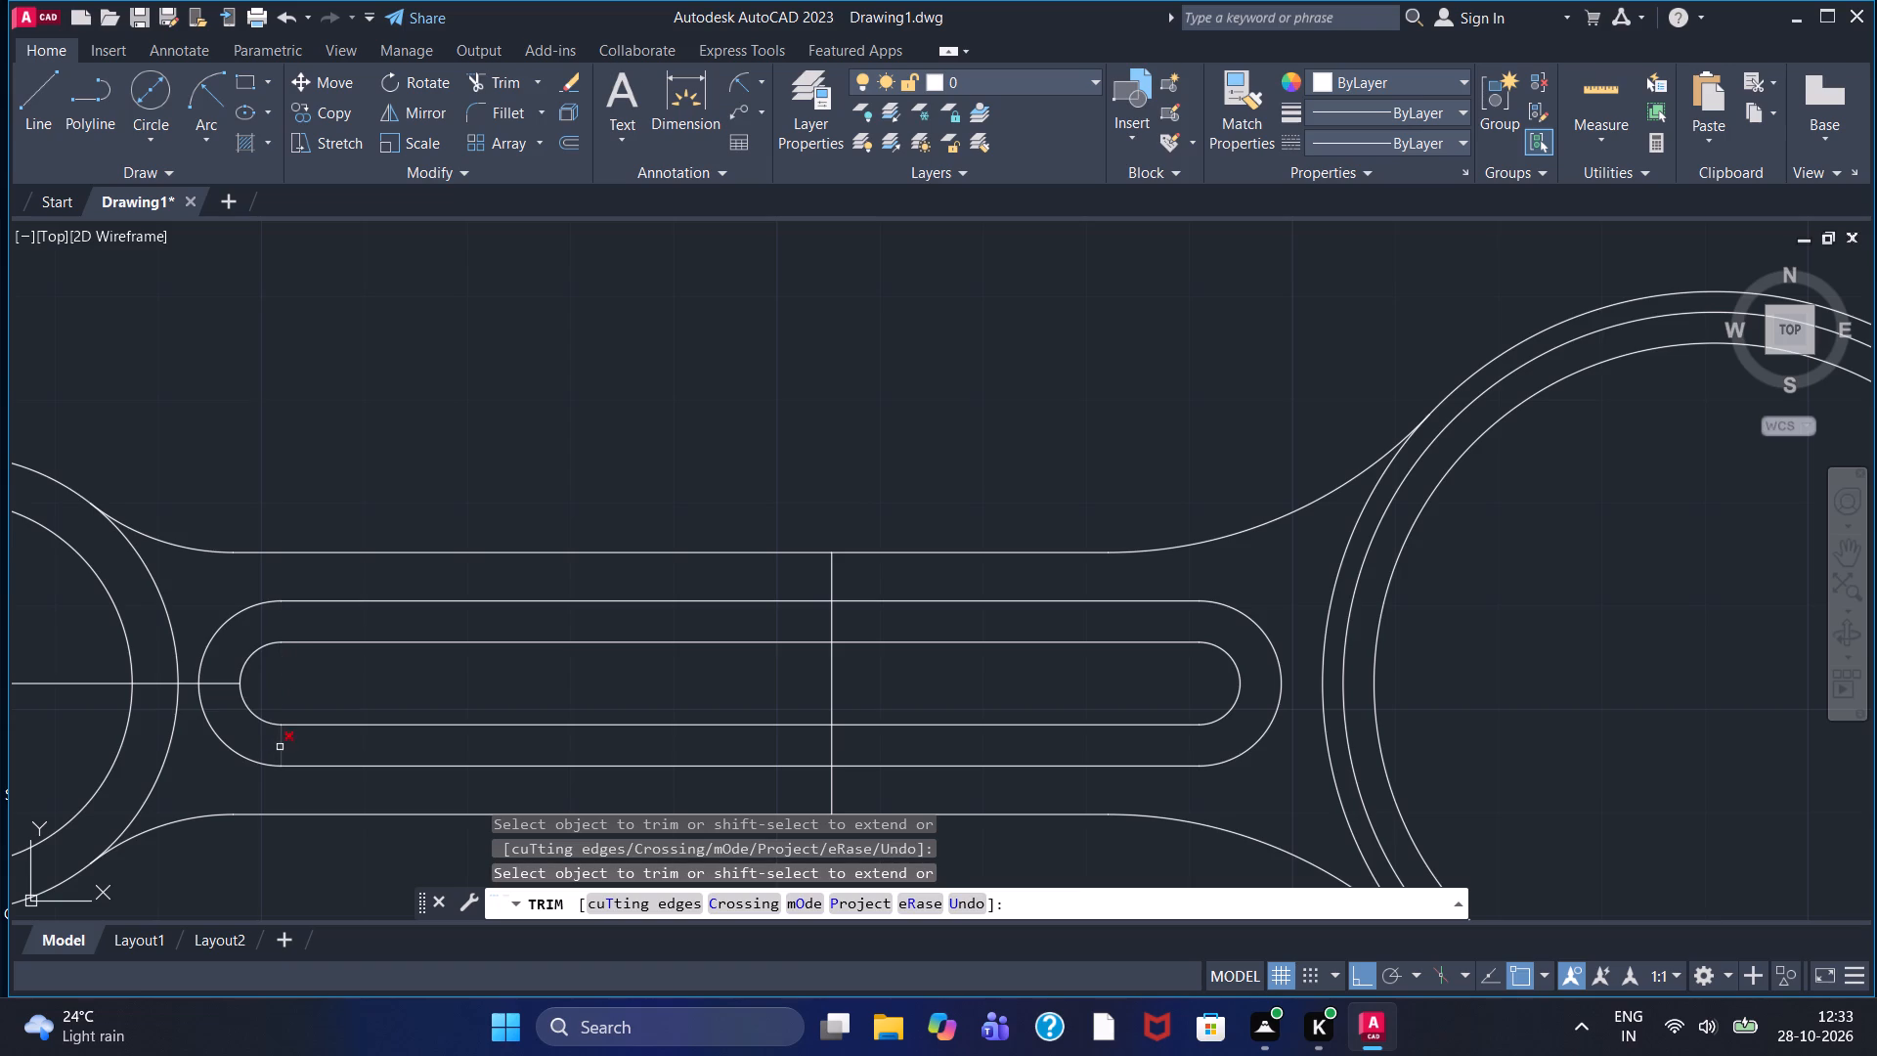
{"action": "left_click", "coordinate": [280, 747]}
{"action": "left_click", "coordinate": [220, 683]}
Measure the gap along the centre line between the small end's outer circle and the outer slot with a linear dimension, without placing it.
{"action": "scroll", "coordinate": [196, 689], "scroll_direction": "down", "scroll_amount": 1}
{"action": "scroll", "coordinate": [196, 692], "scroll_direction": "up", "scroll_amount": 2}
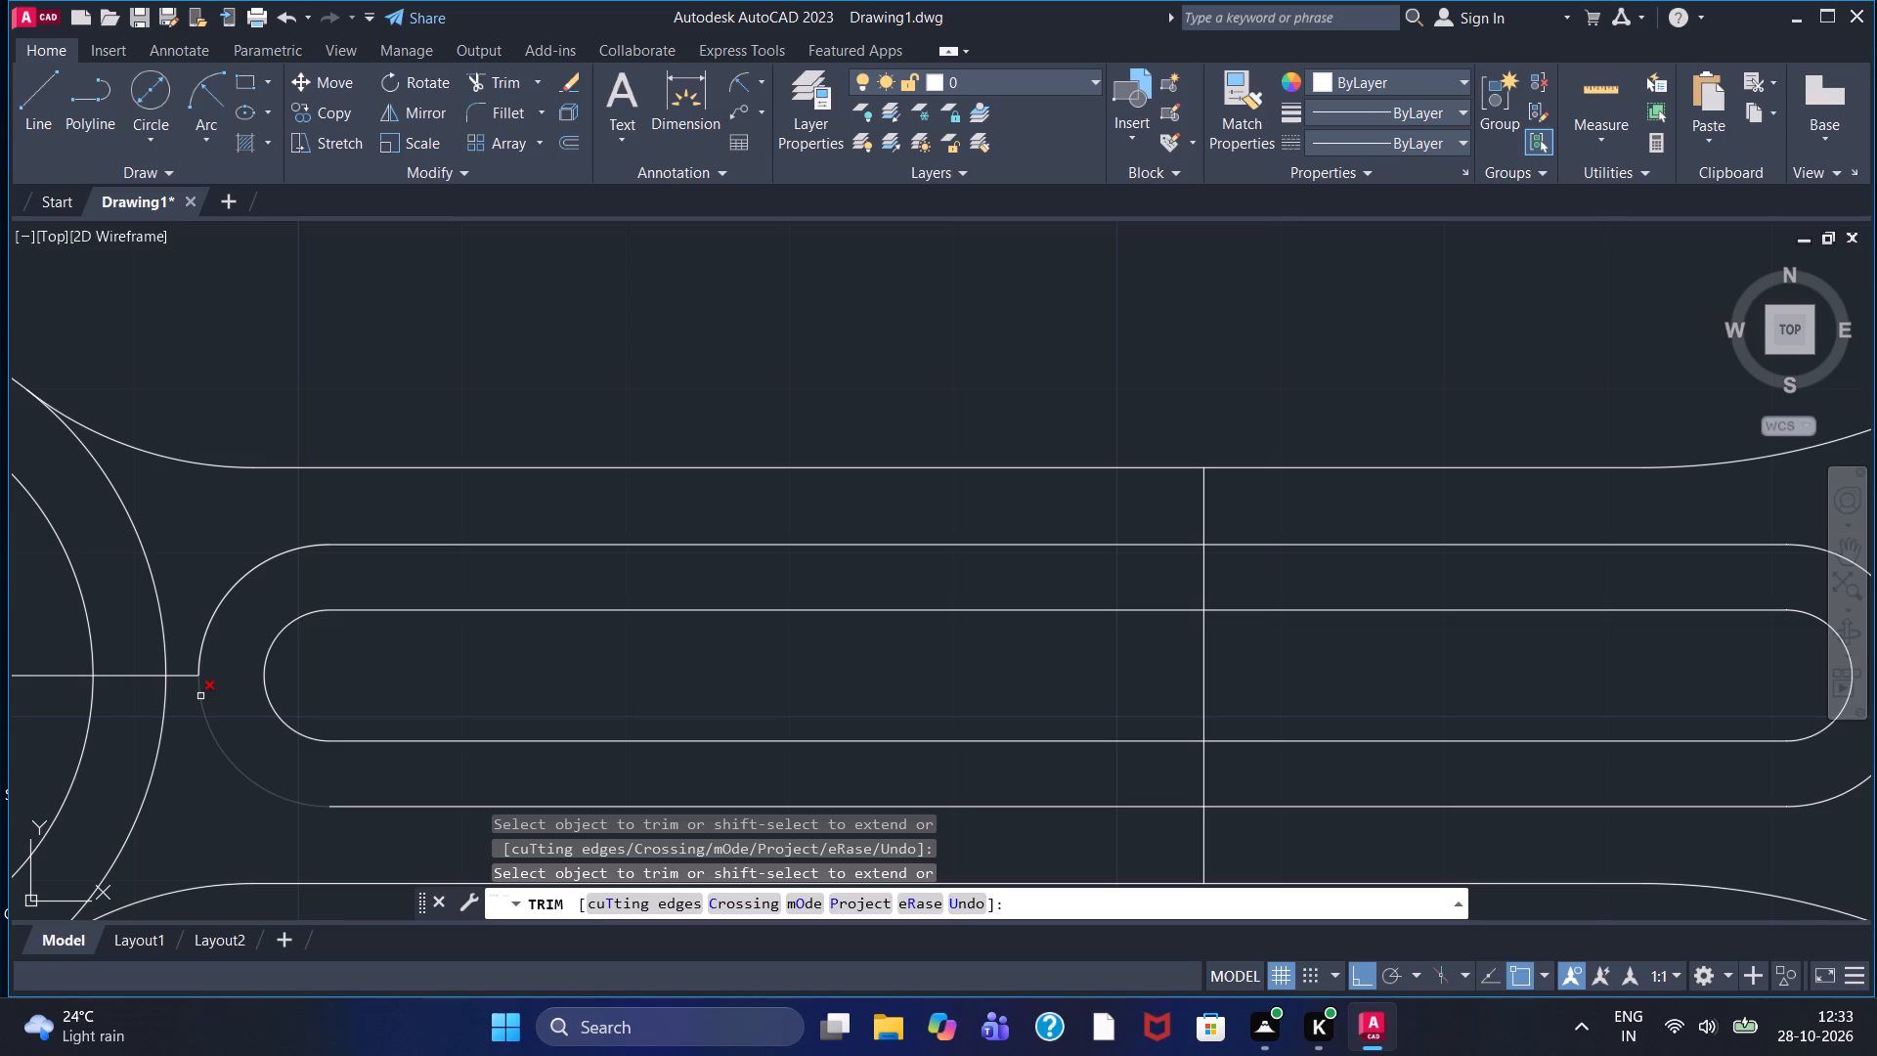
{"action": "scroll", "coordinate": [147, 692], "scroll_direction": "down", "scroll_amount": 2}
{"action": "scroll", "coordinate": [155, 693], "scroll_direction": "up", "scroll_amount": 3}
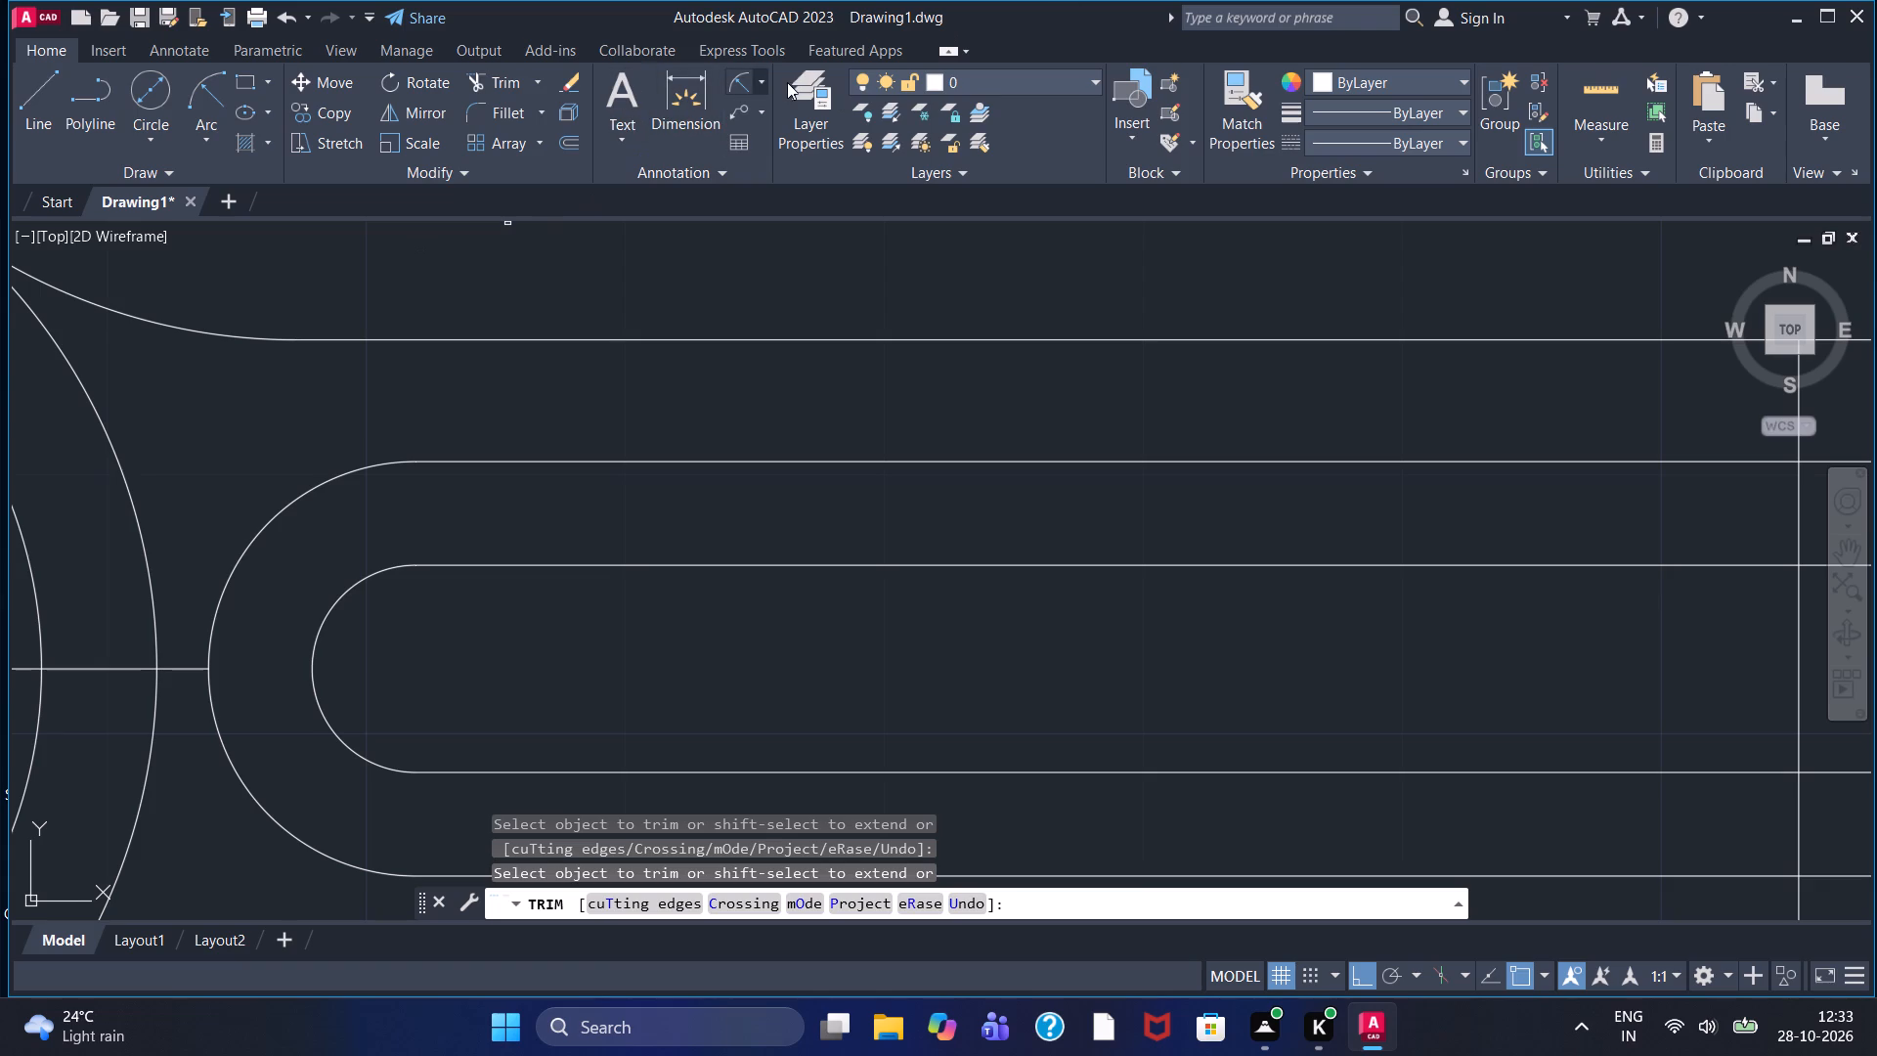
{"action": "left_click", "coordinate": [760, 86]}
{"action": "left_click", "coordinate": [781, 126]}
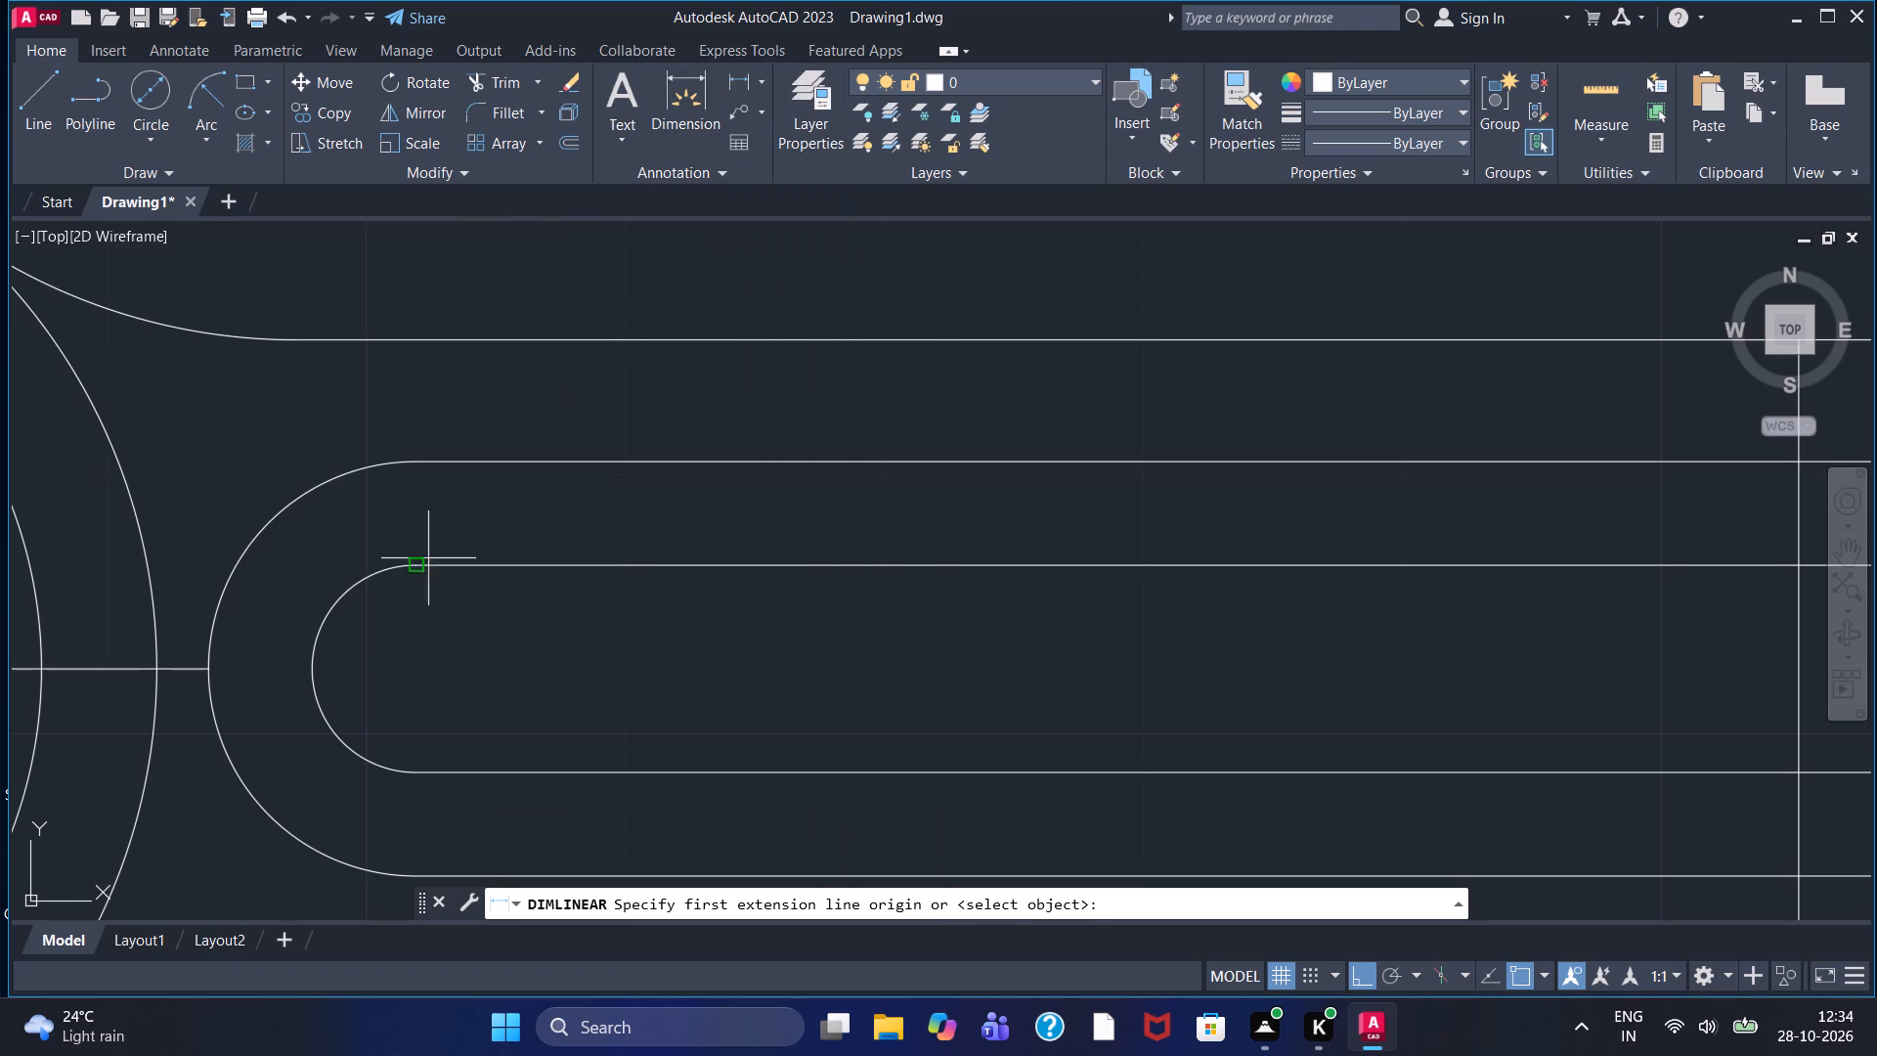
{"action": "left_click", "coordinate": [157, 669]}
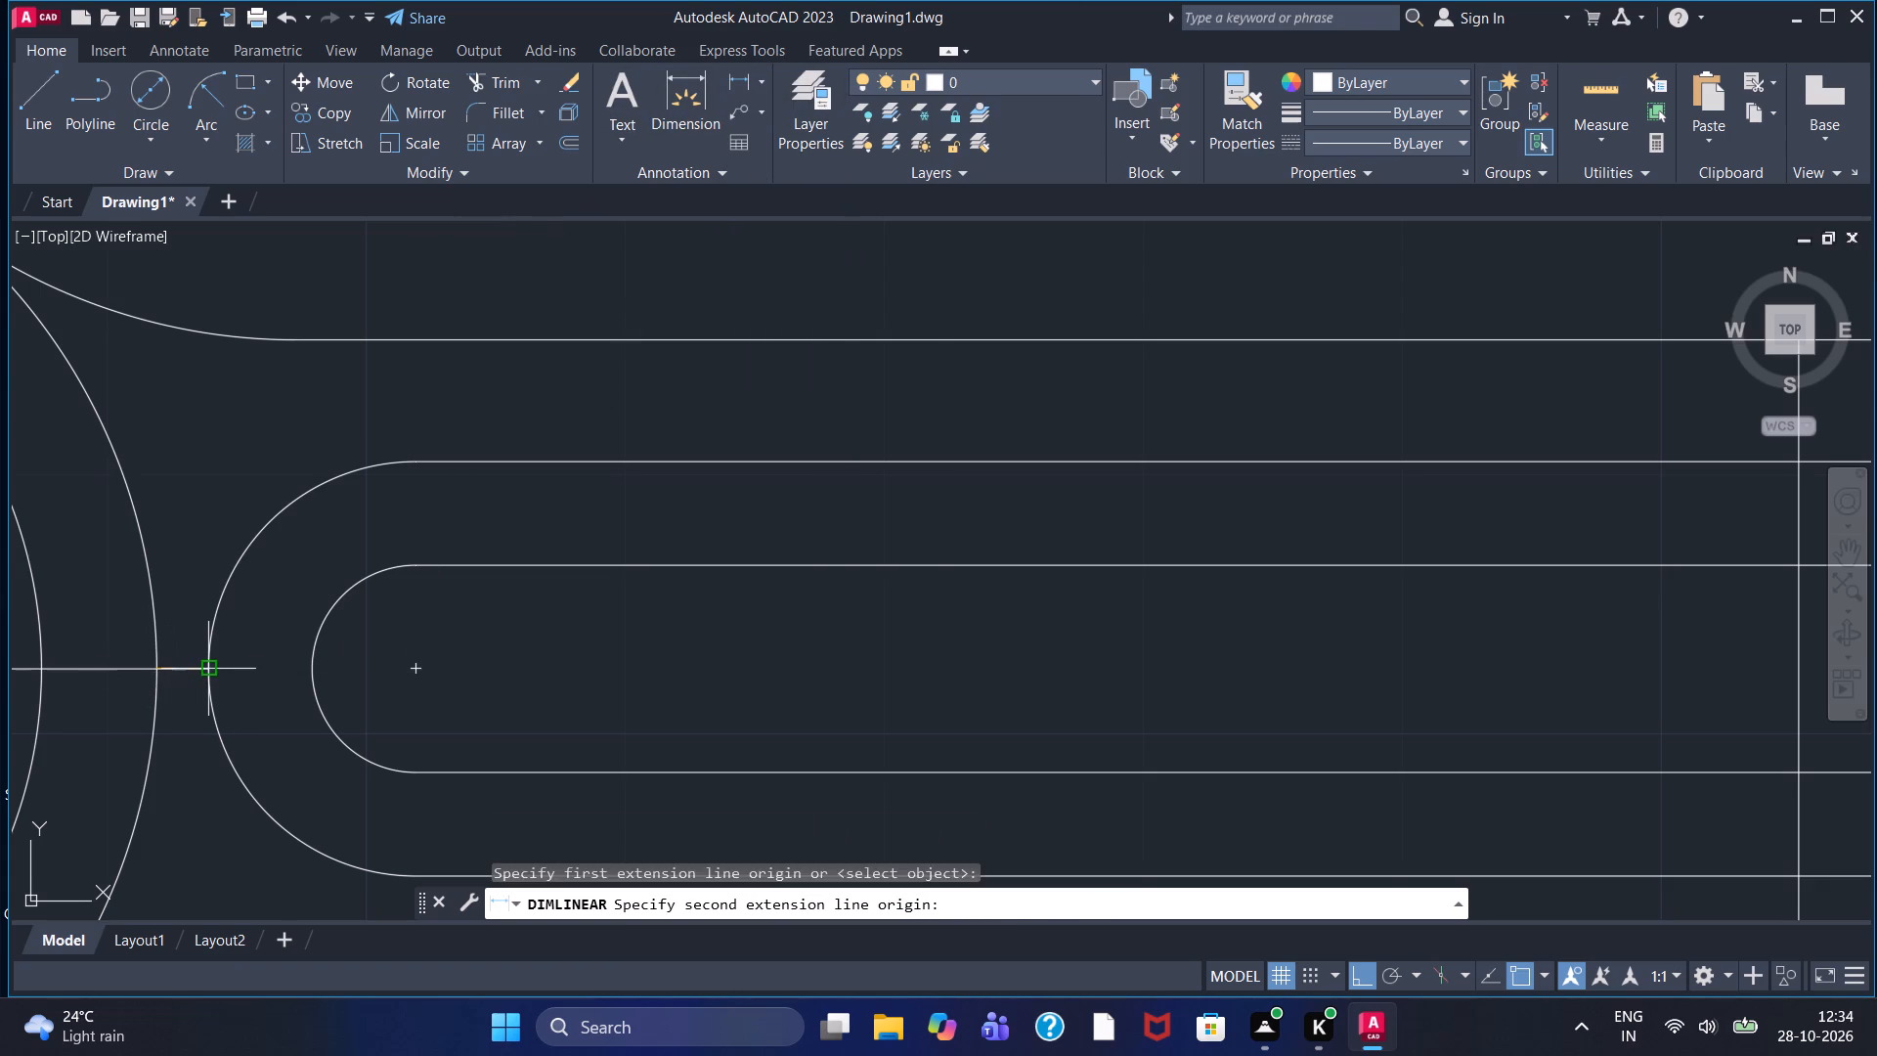
{"action": "left_click", "coordinate": [206, 674]}
{"action": "key", "text": "Escape"}
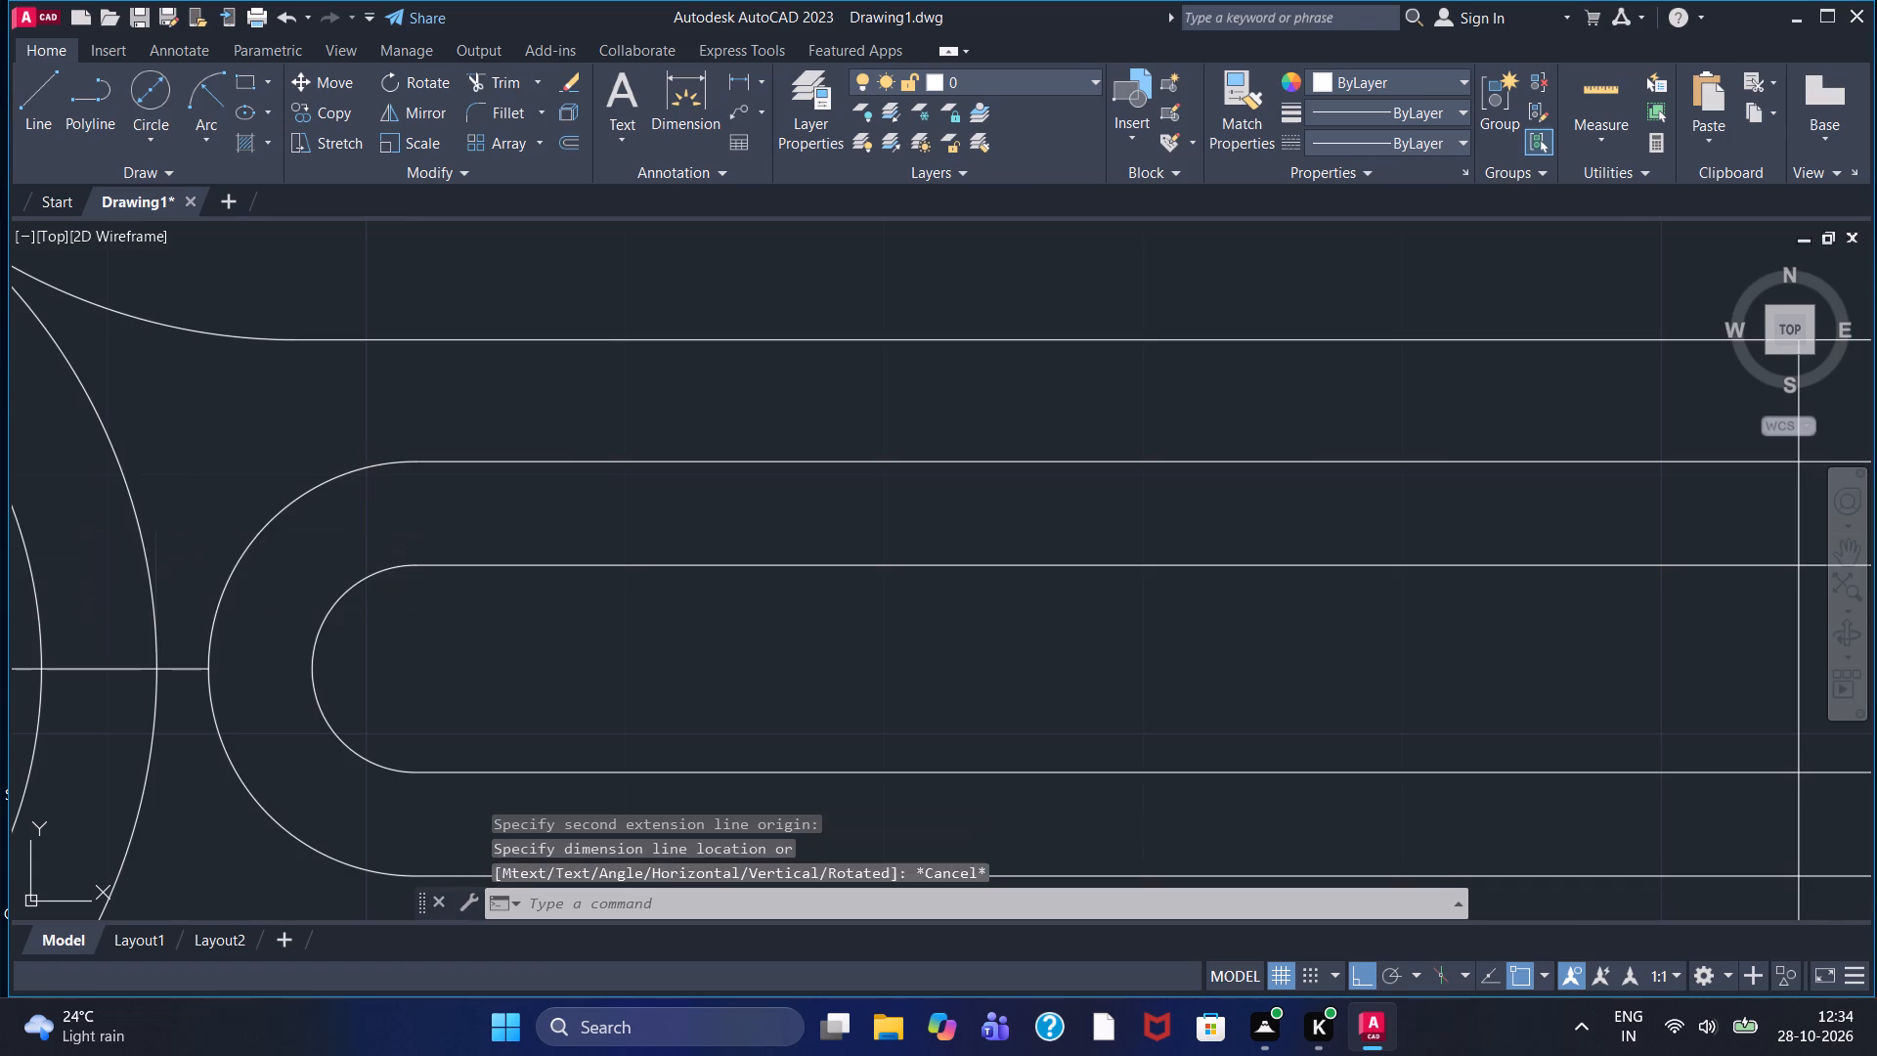
Check the diameter of the small end's outer circle with a diameter dimension, without placing it.
{"action": "scroll", "coordinate": [161, 504], "scroll_direction": "down", "scroll_amount": 2}
{"action": "middle_click_drag", "start_coordinate": [161, 504], "coordinate": [498, 506]}
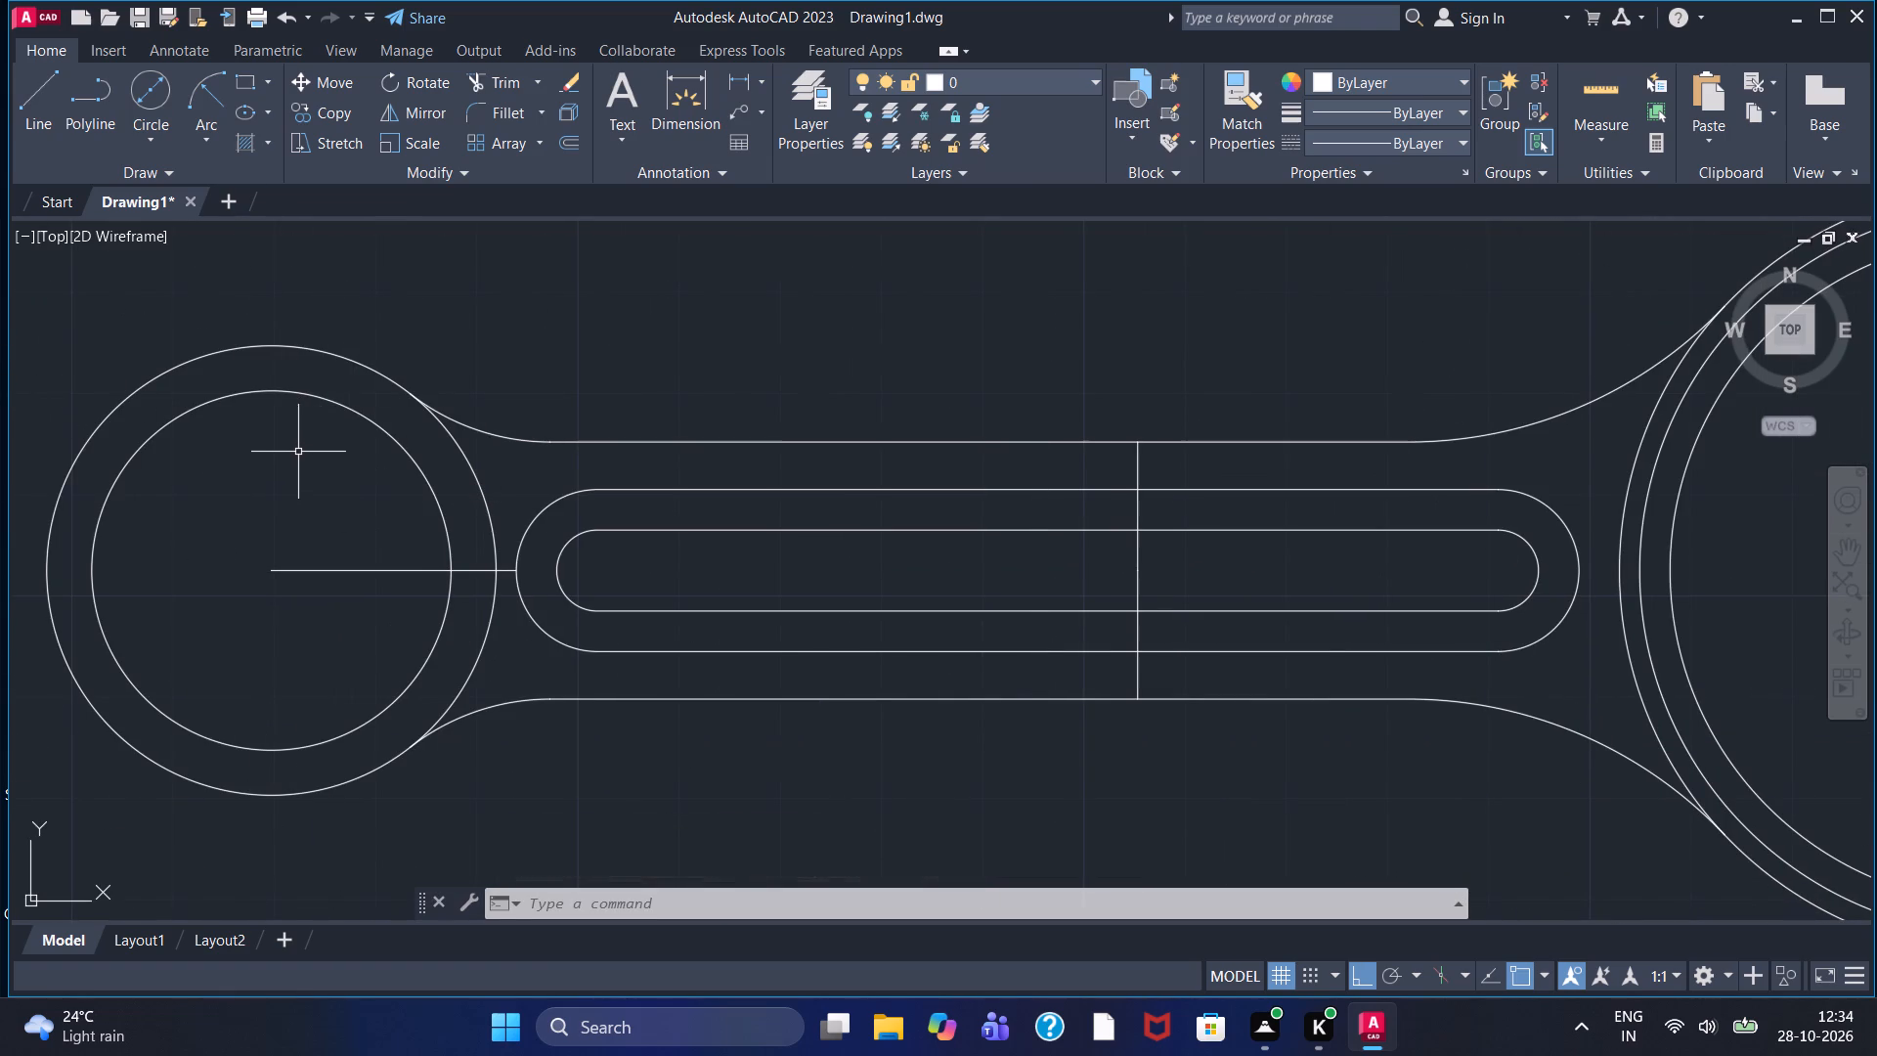
{"action": "scroll", "coordinate": [294, 456], "scroll_direction": "up", "scroll_amount": 1}
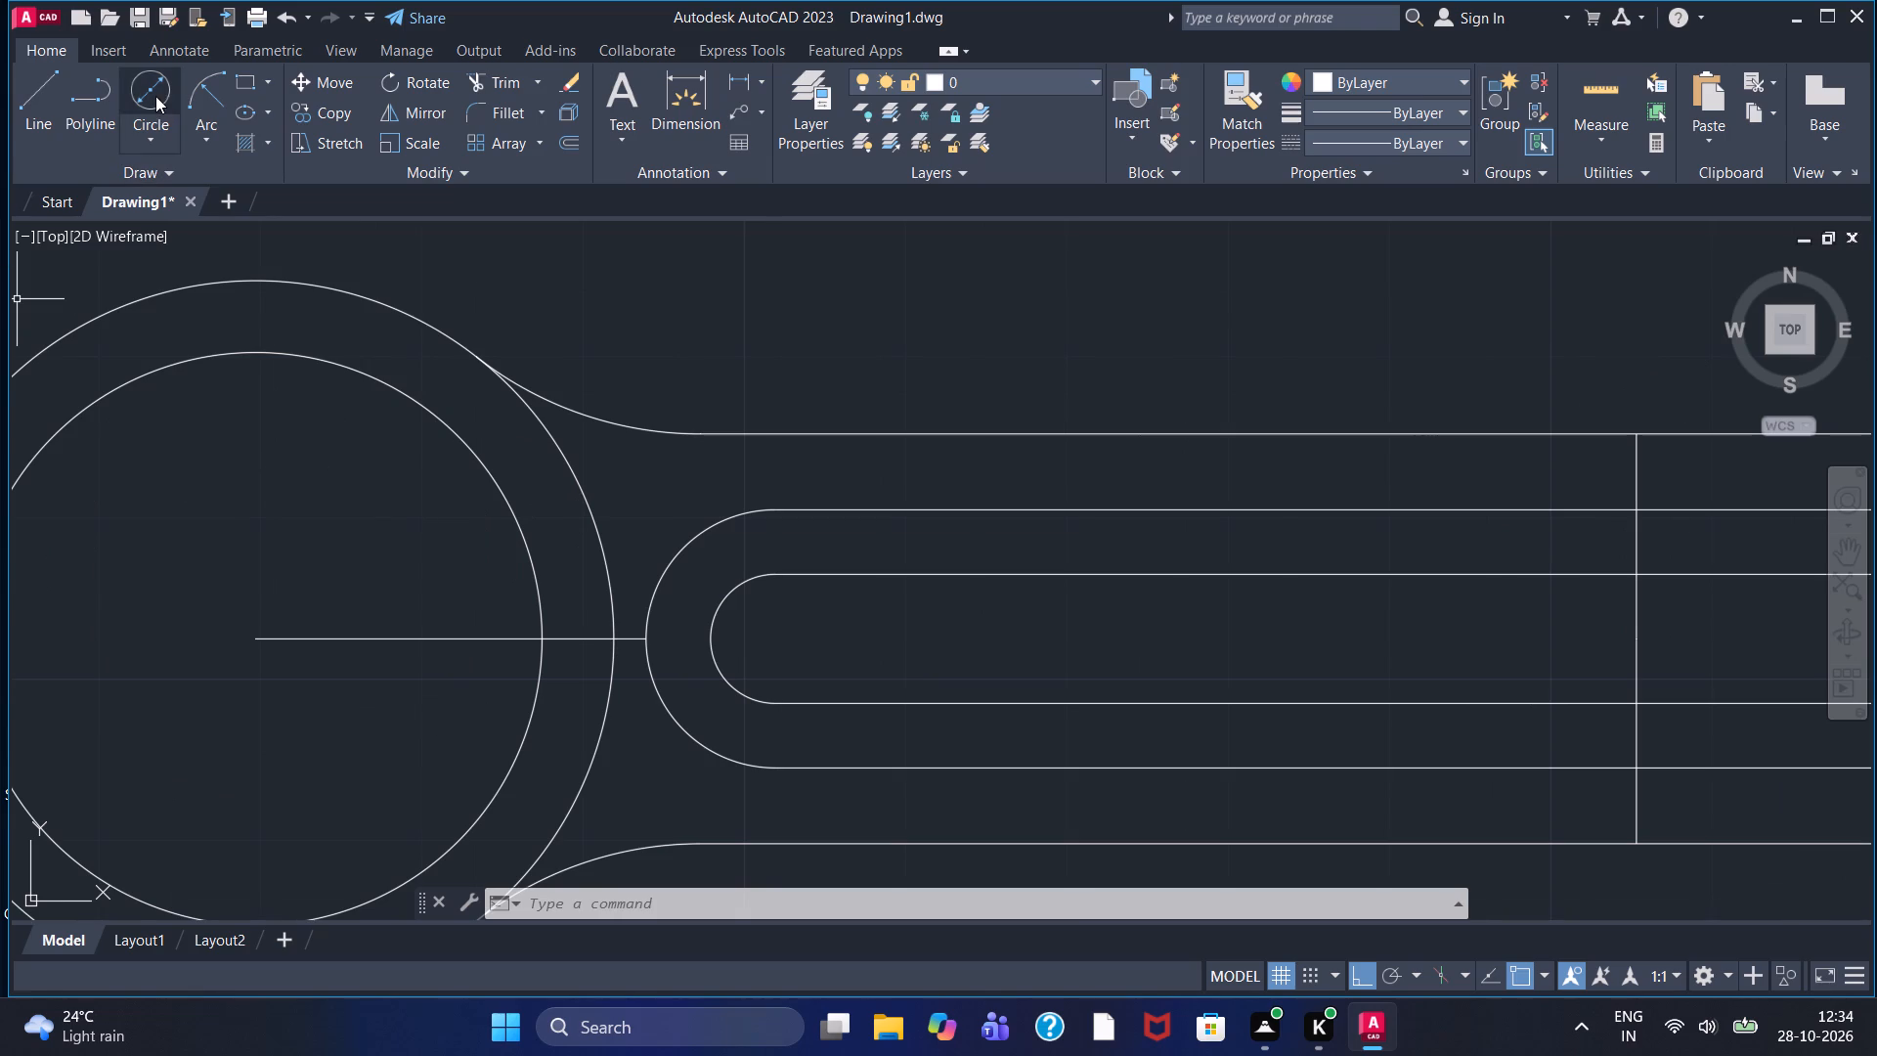
{"action": "left_click", "coordinate": [755, 87]}
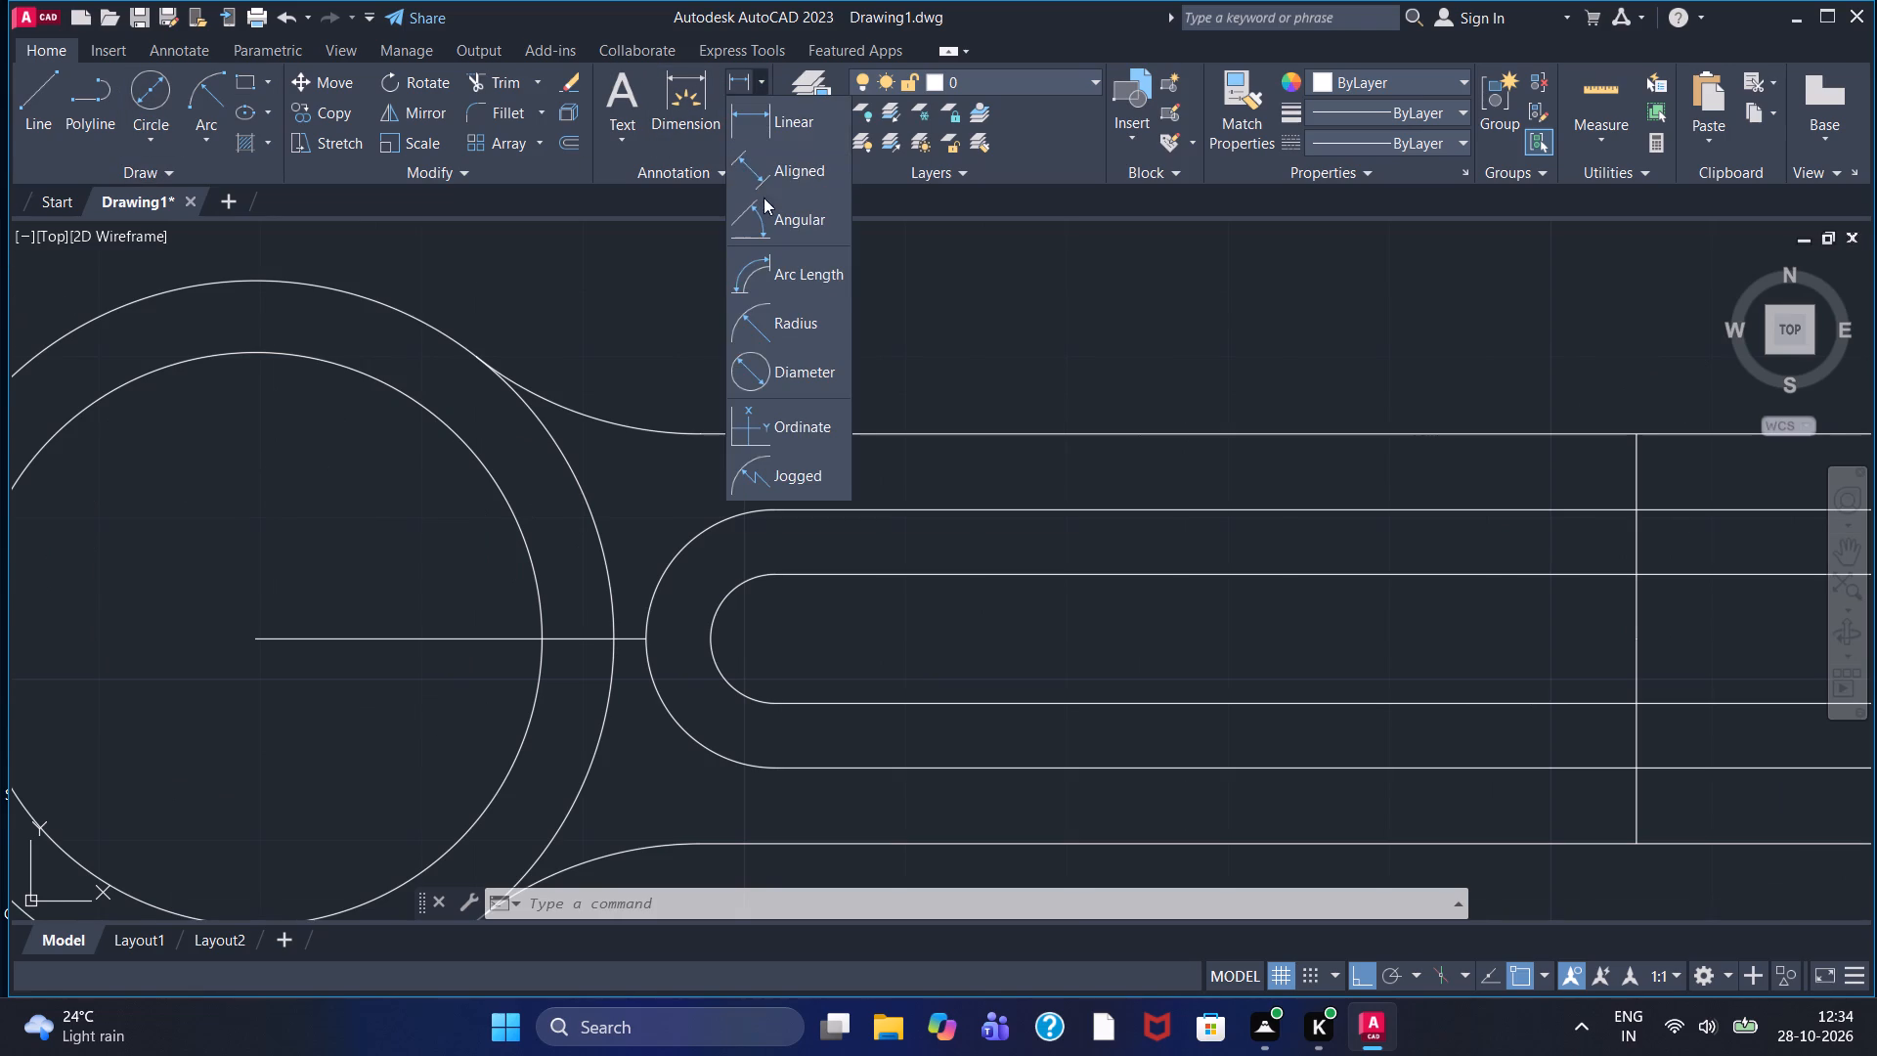
{"action": "left_click_drag", "start_coordinate": [776, 376], "coordinate": [764, 379]}
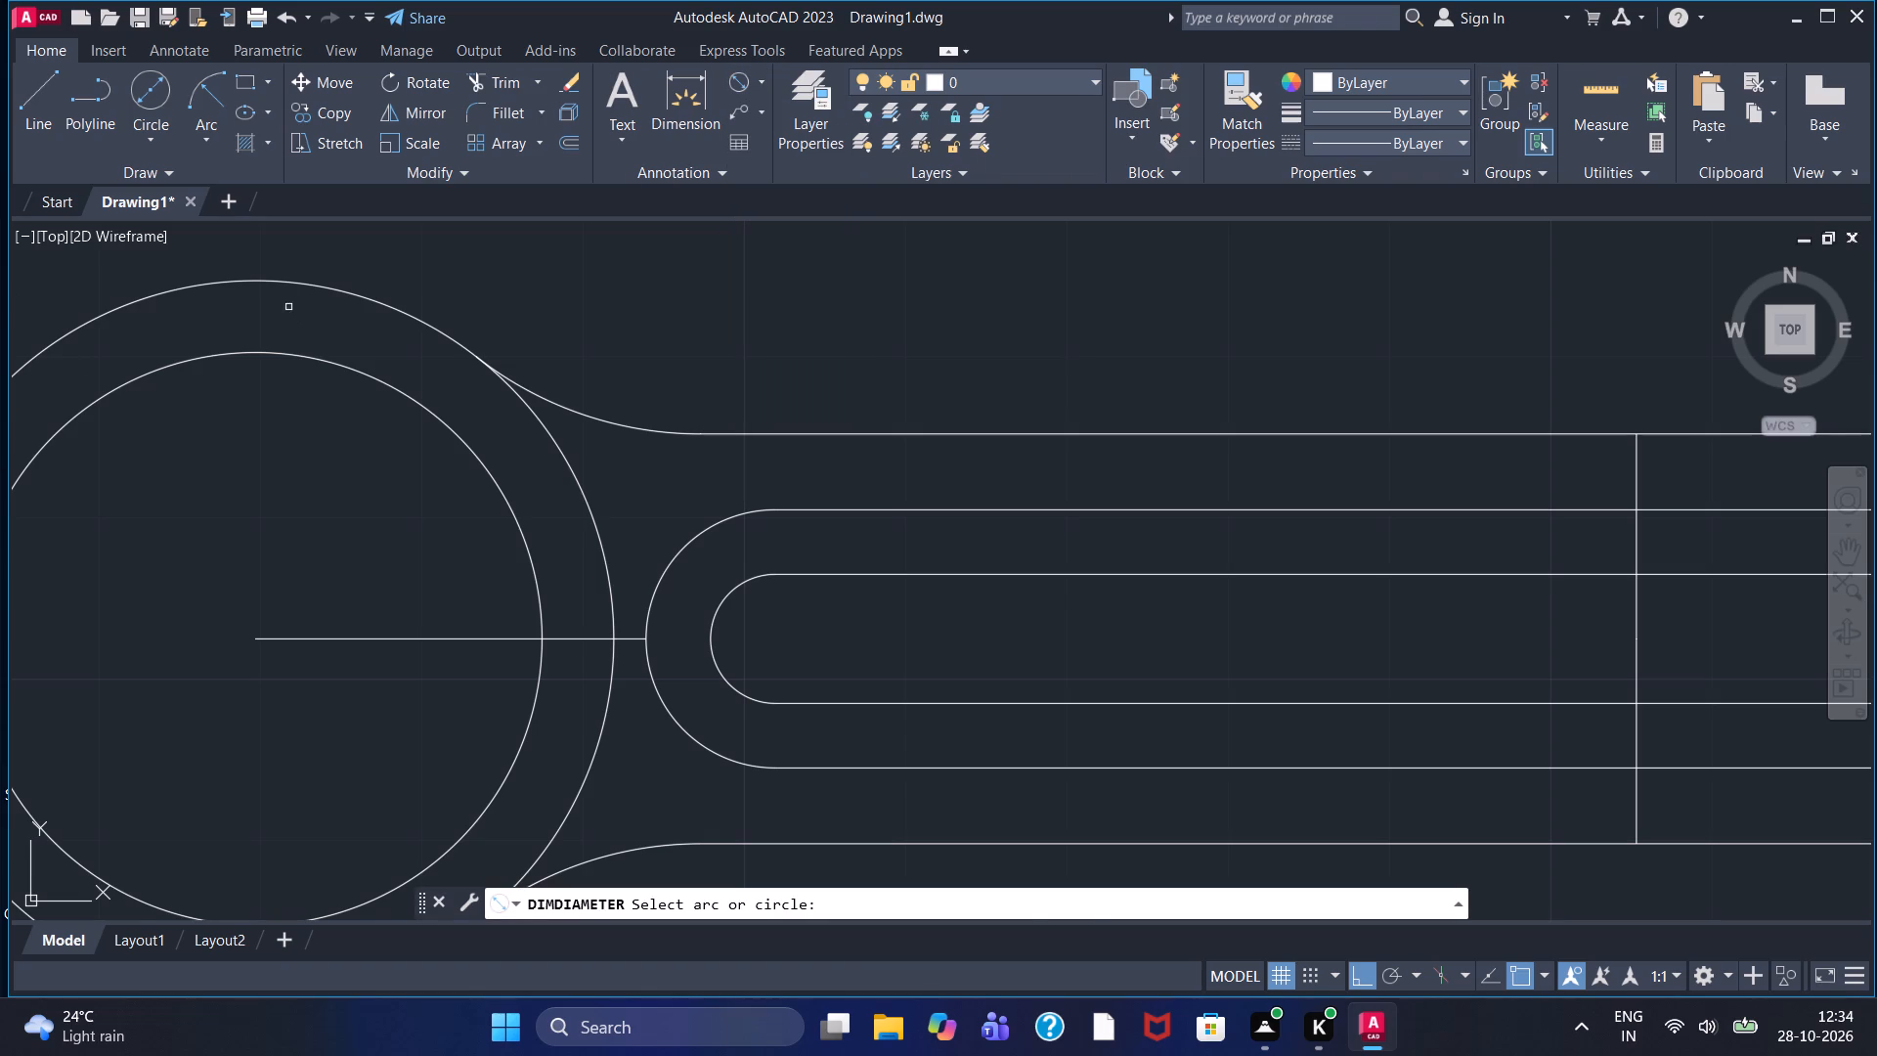
{"action": "left_click", "coordinate": [285, 281]}
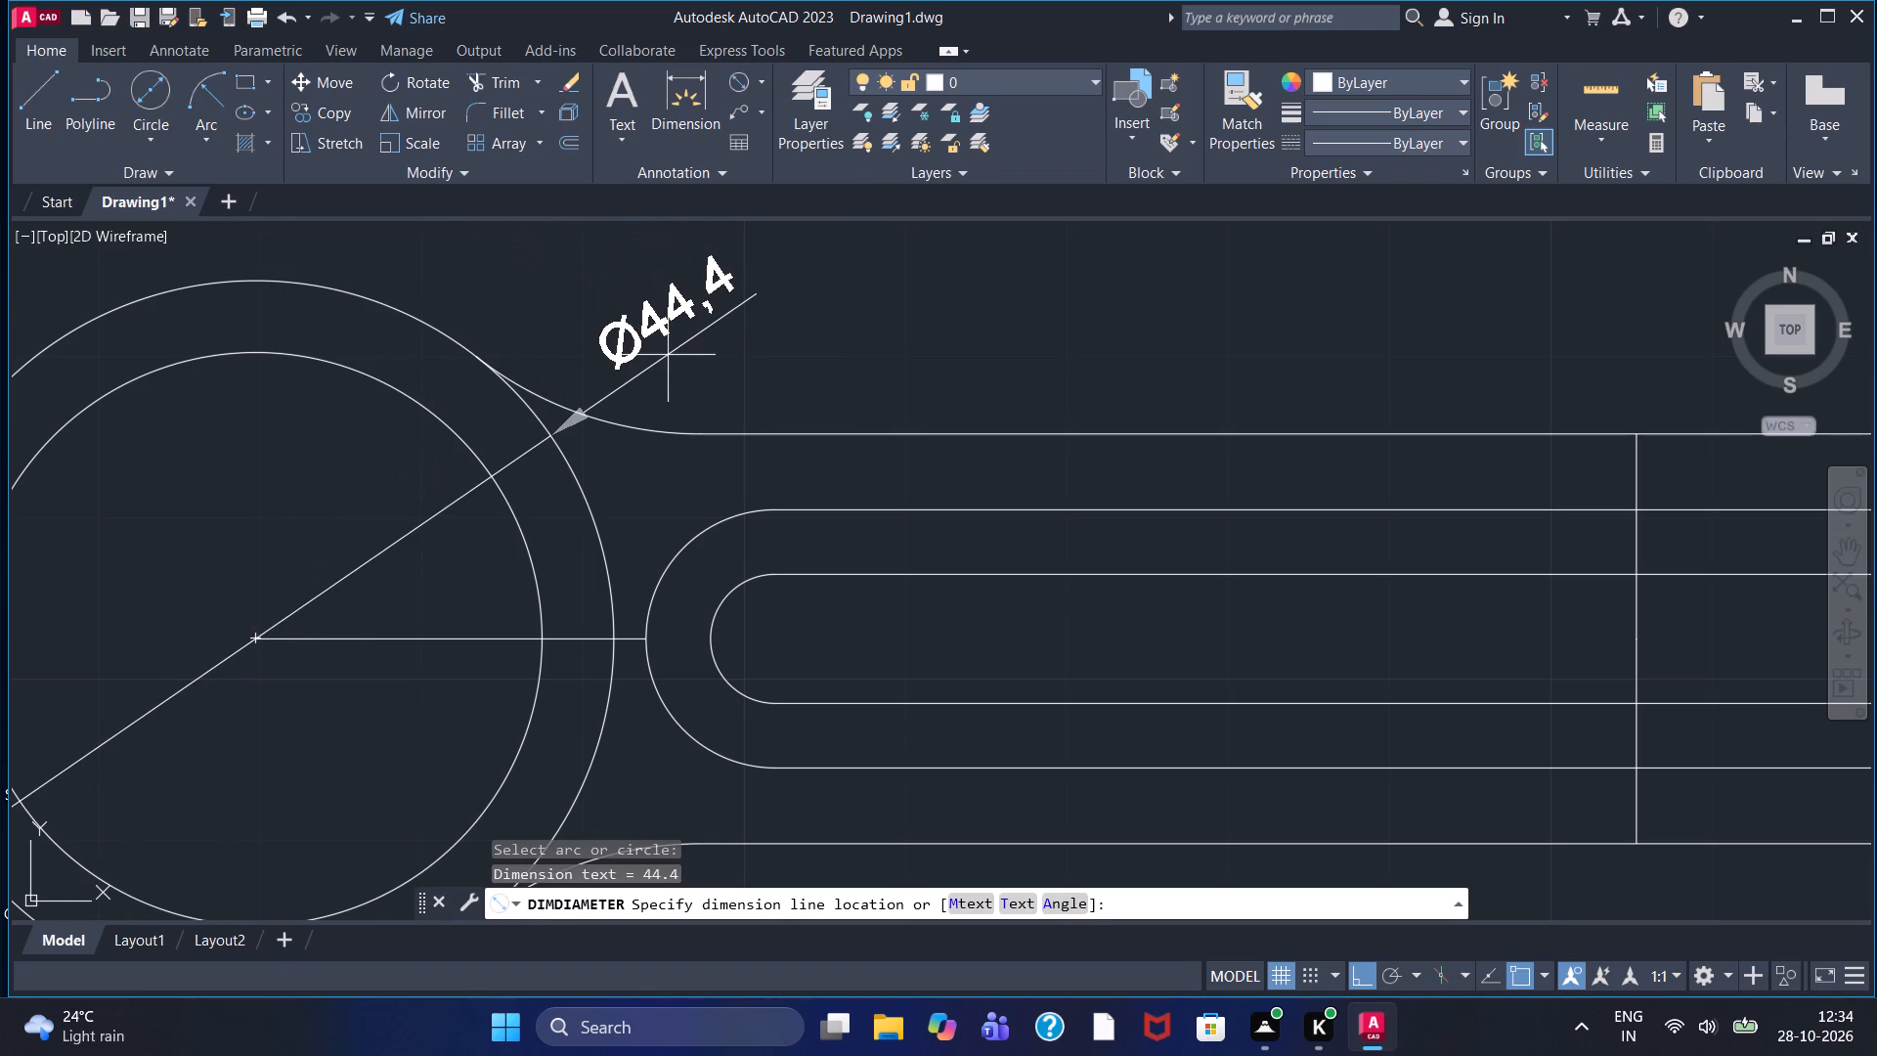
{"action": "key", "text": "Escape"}
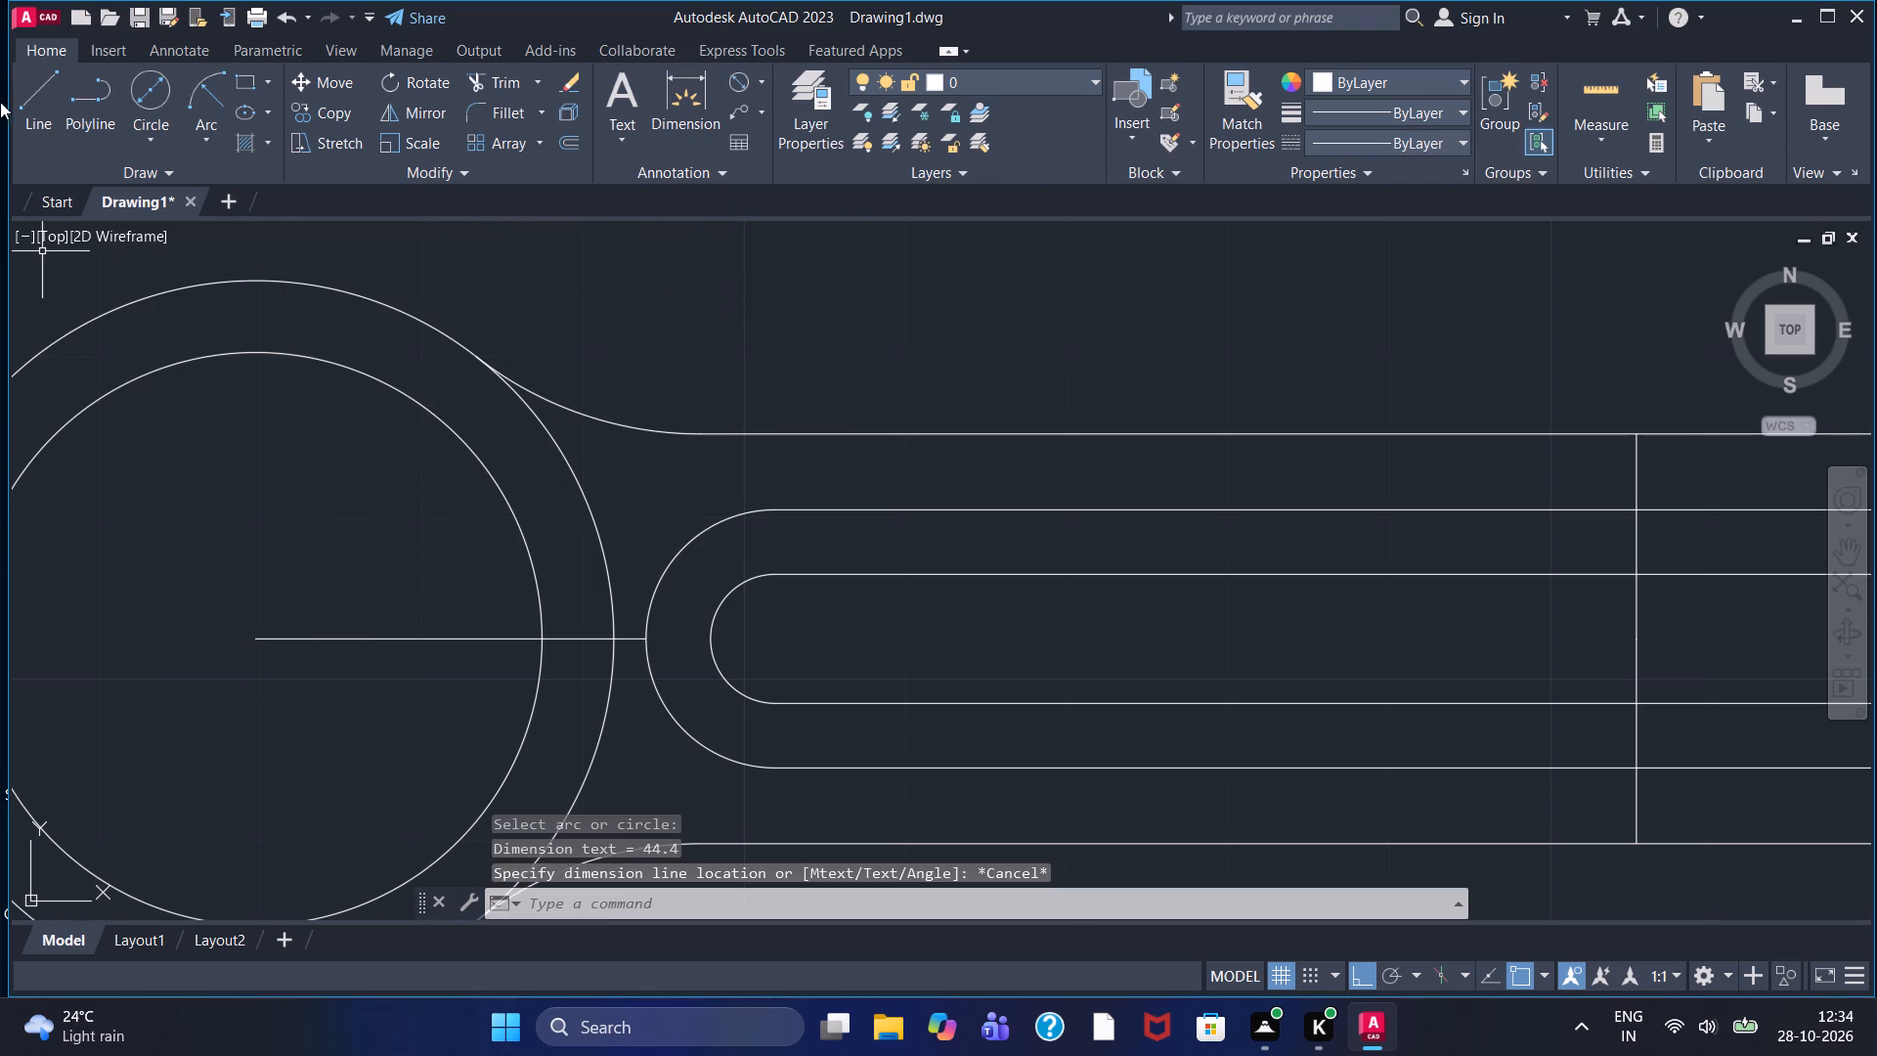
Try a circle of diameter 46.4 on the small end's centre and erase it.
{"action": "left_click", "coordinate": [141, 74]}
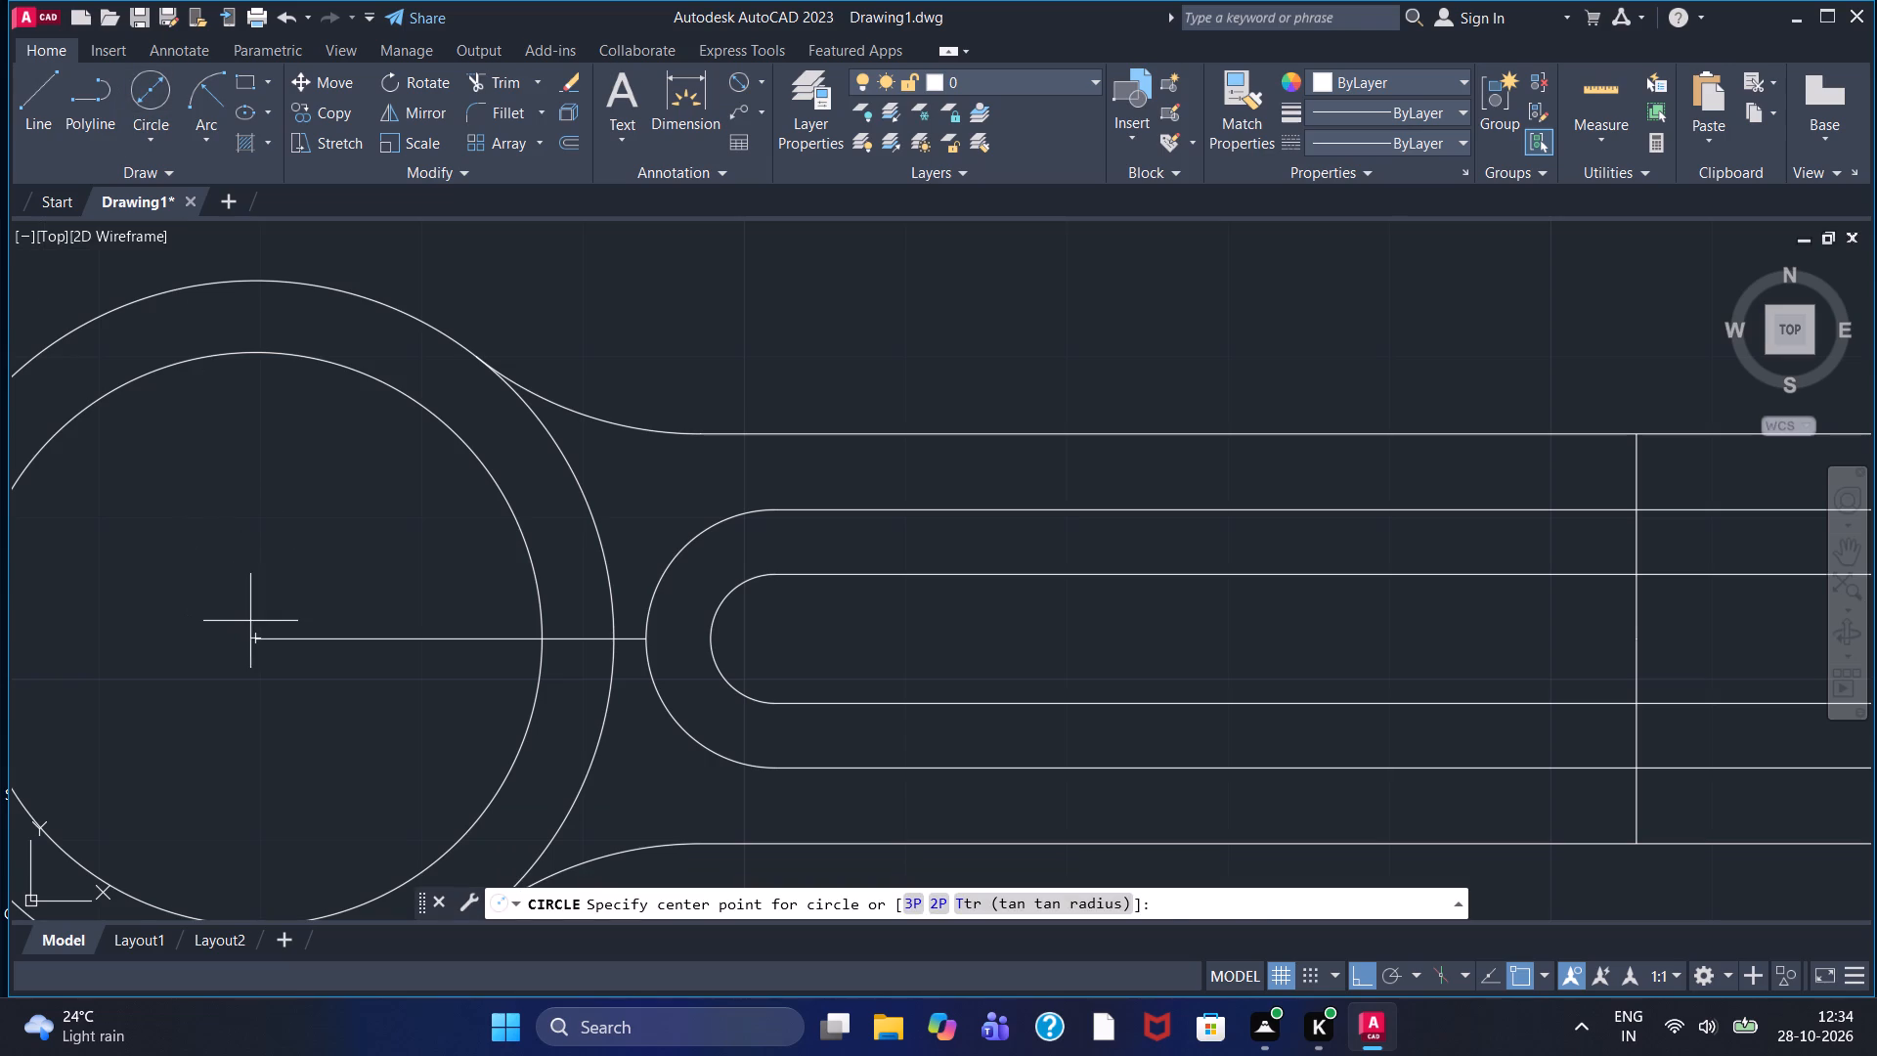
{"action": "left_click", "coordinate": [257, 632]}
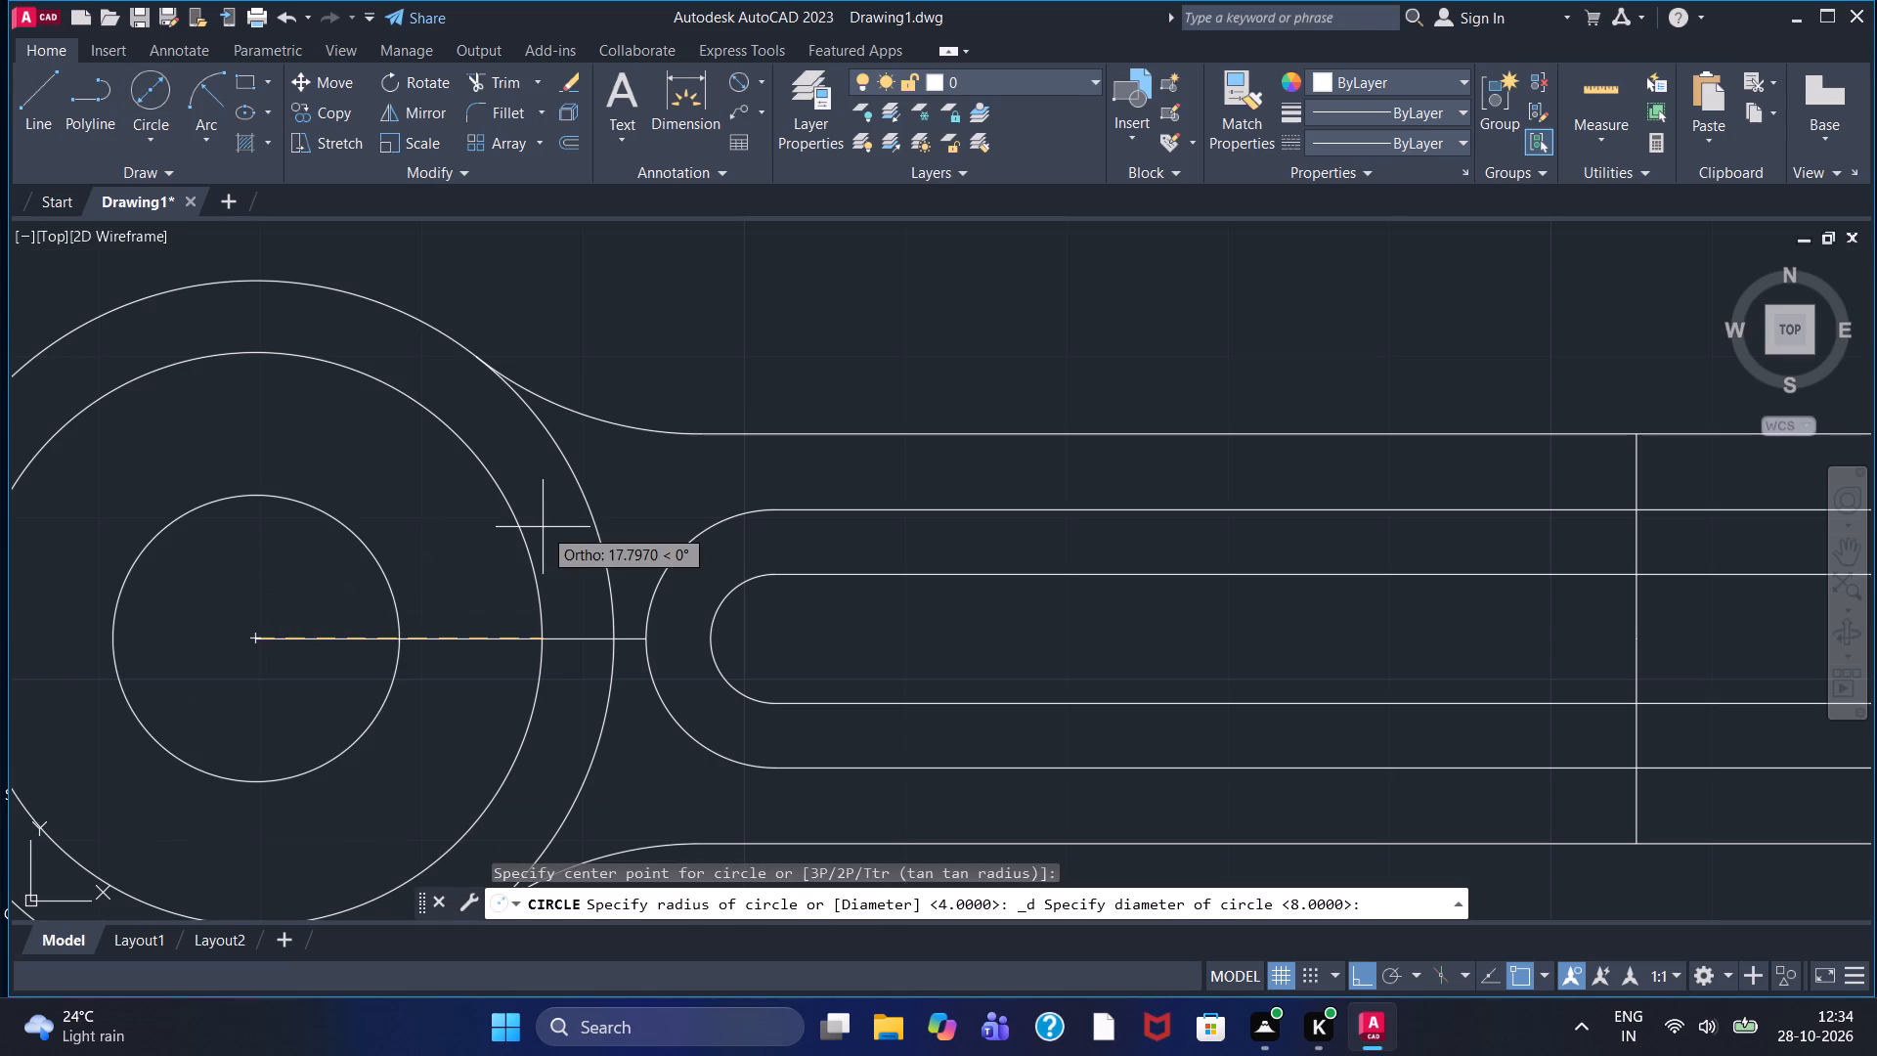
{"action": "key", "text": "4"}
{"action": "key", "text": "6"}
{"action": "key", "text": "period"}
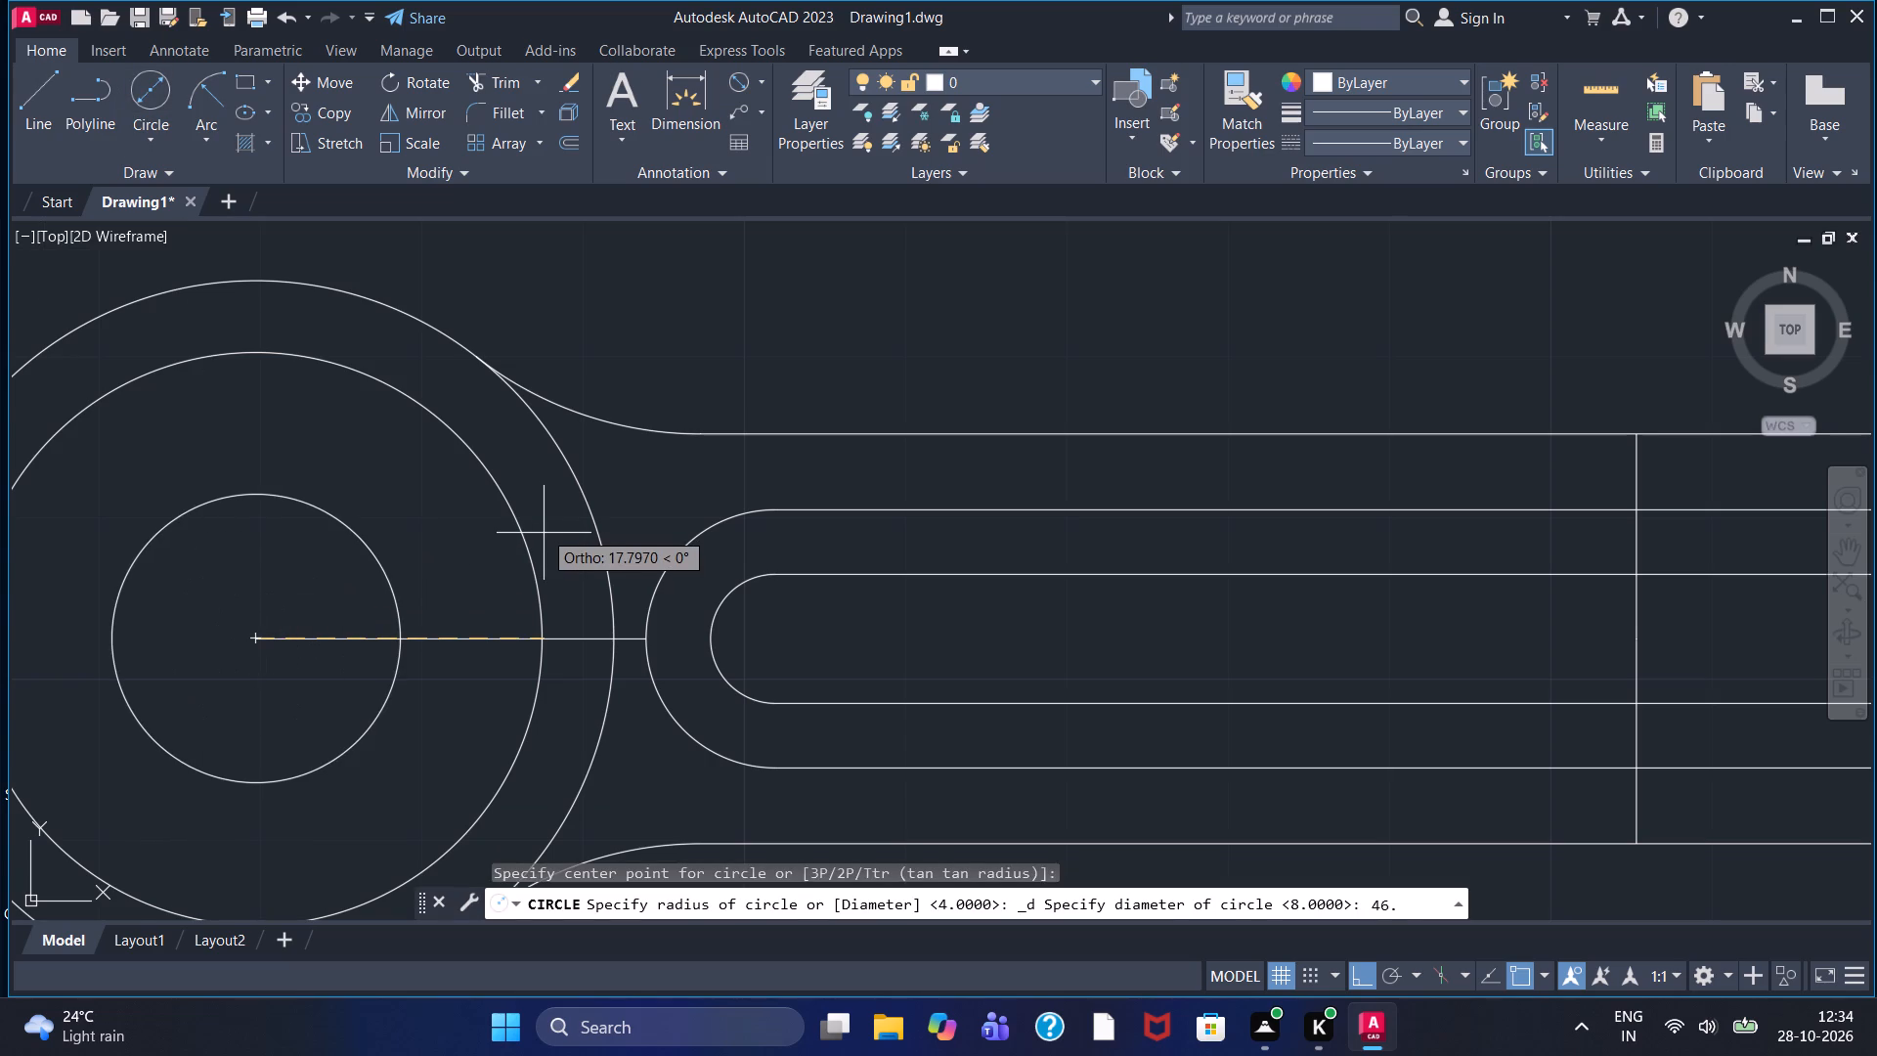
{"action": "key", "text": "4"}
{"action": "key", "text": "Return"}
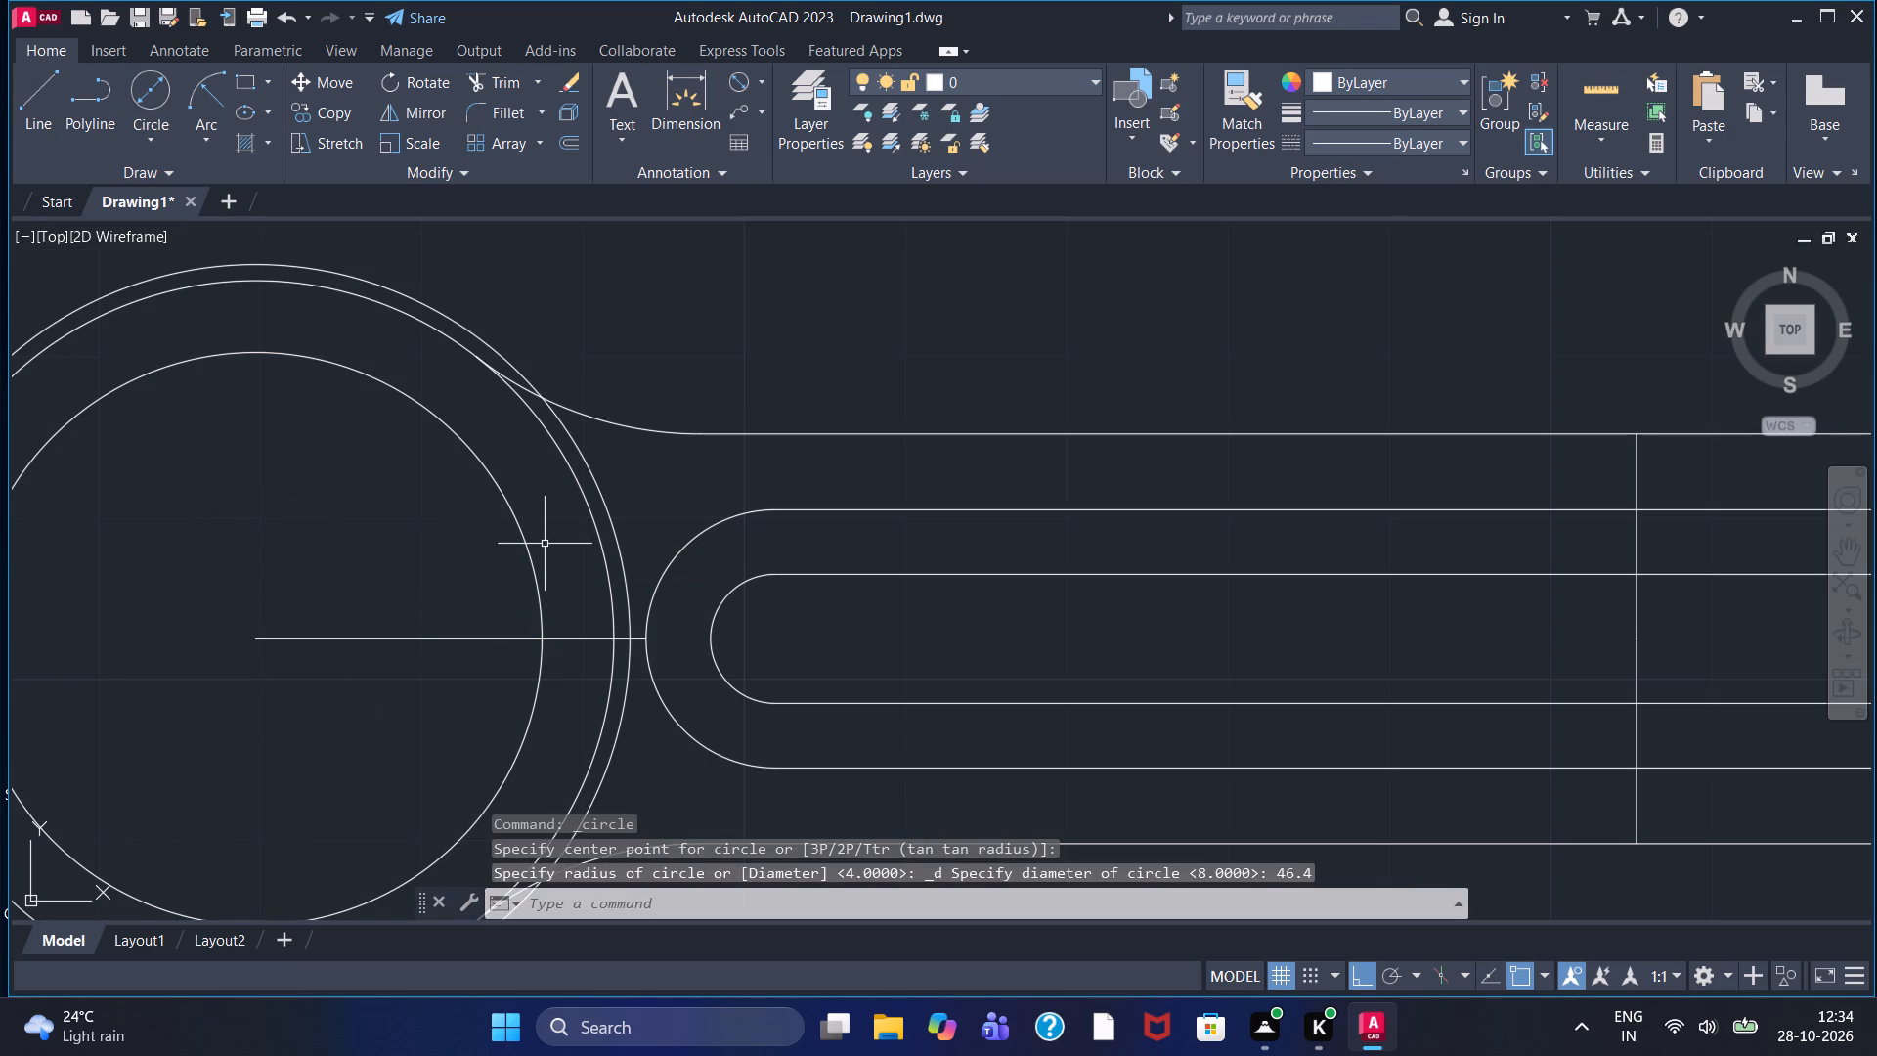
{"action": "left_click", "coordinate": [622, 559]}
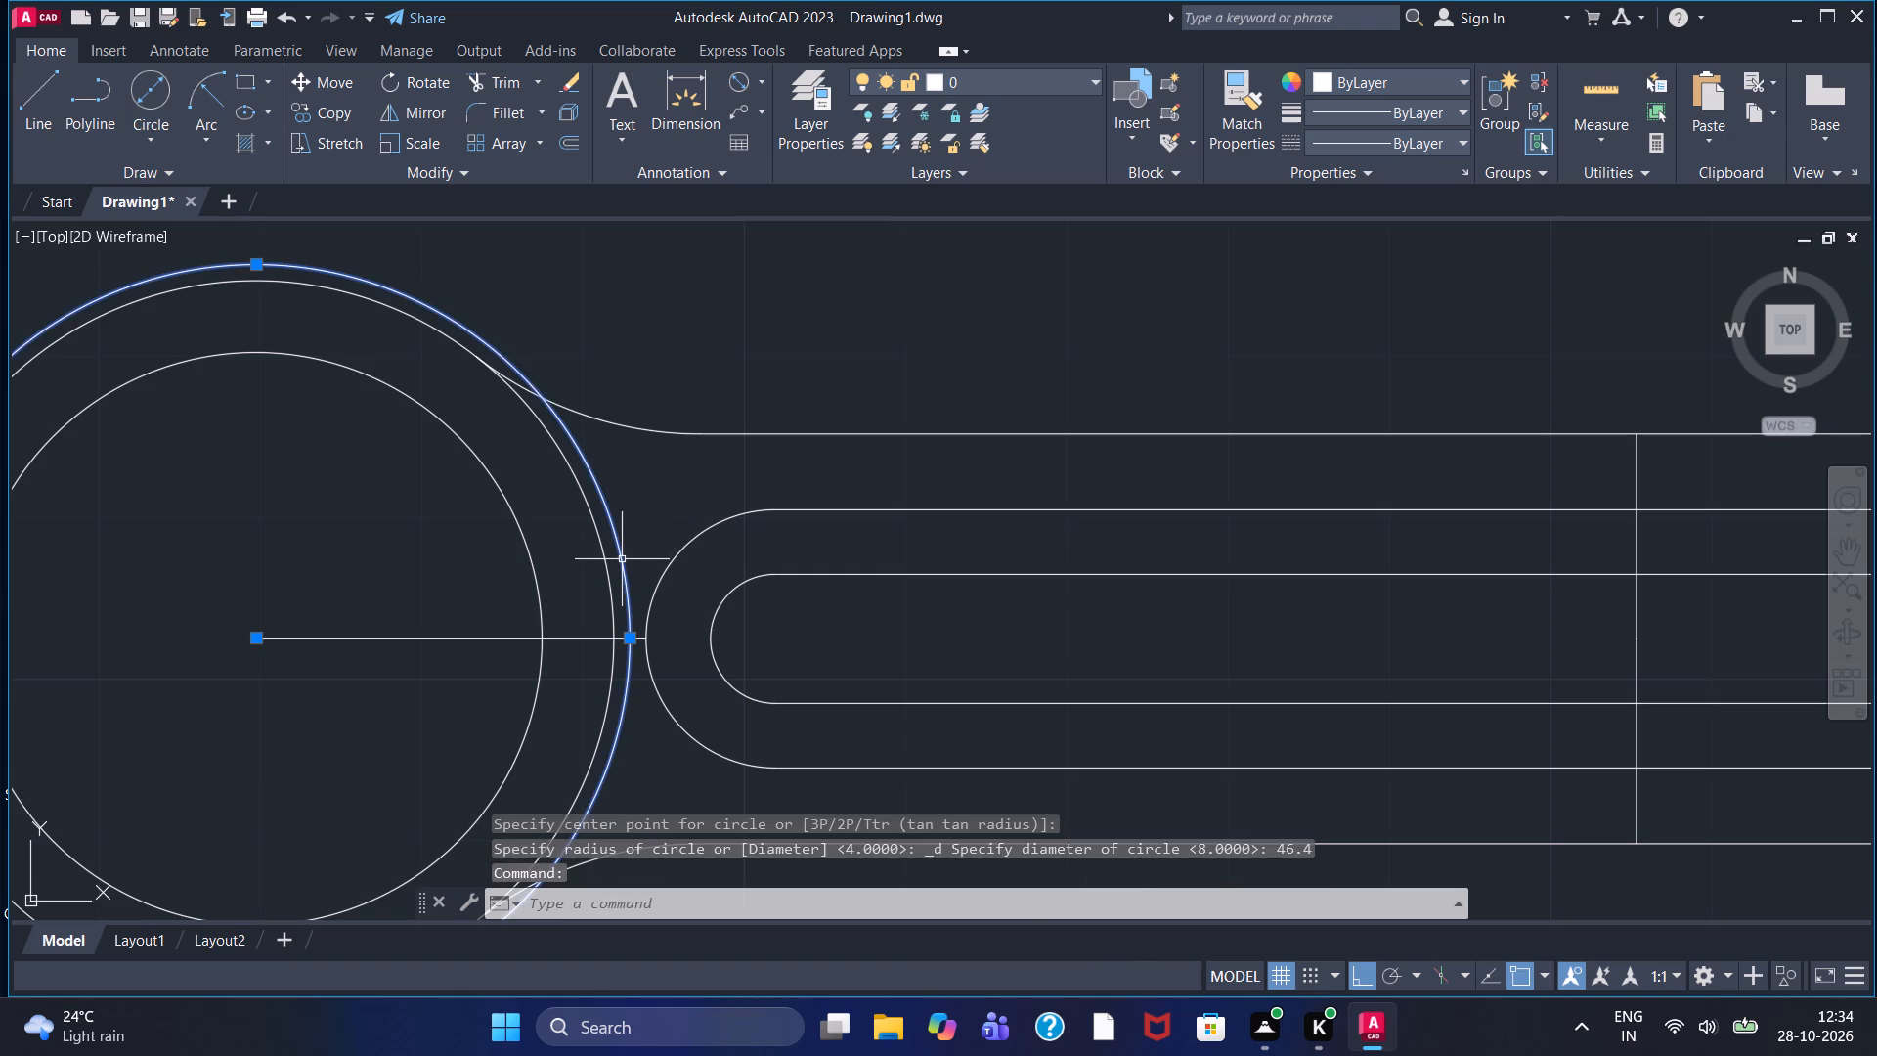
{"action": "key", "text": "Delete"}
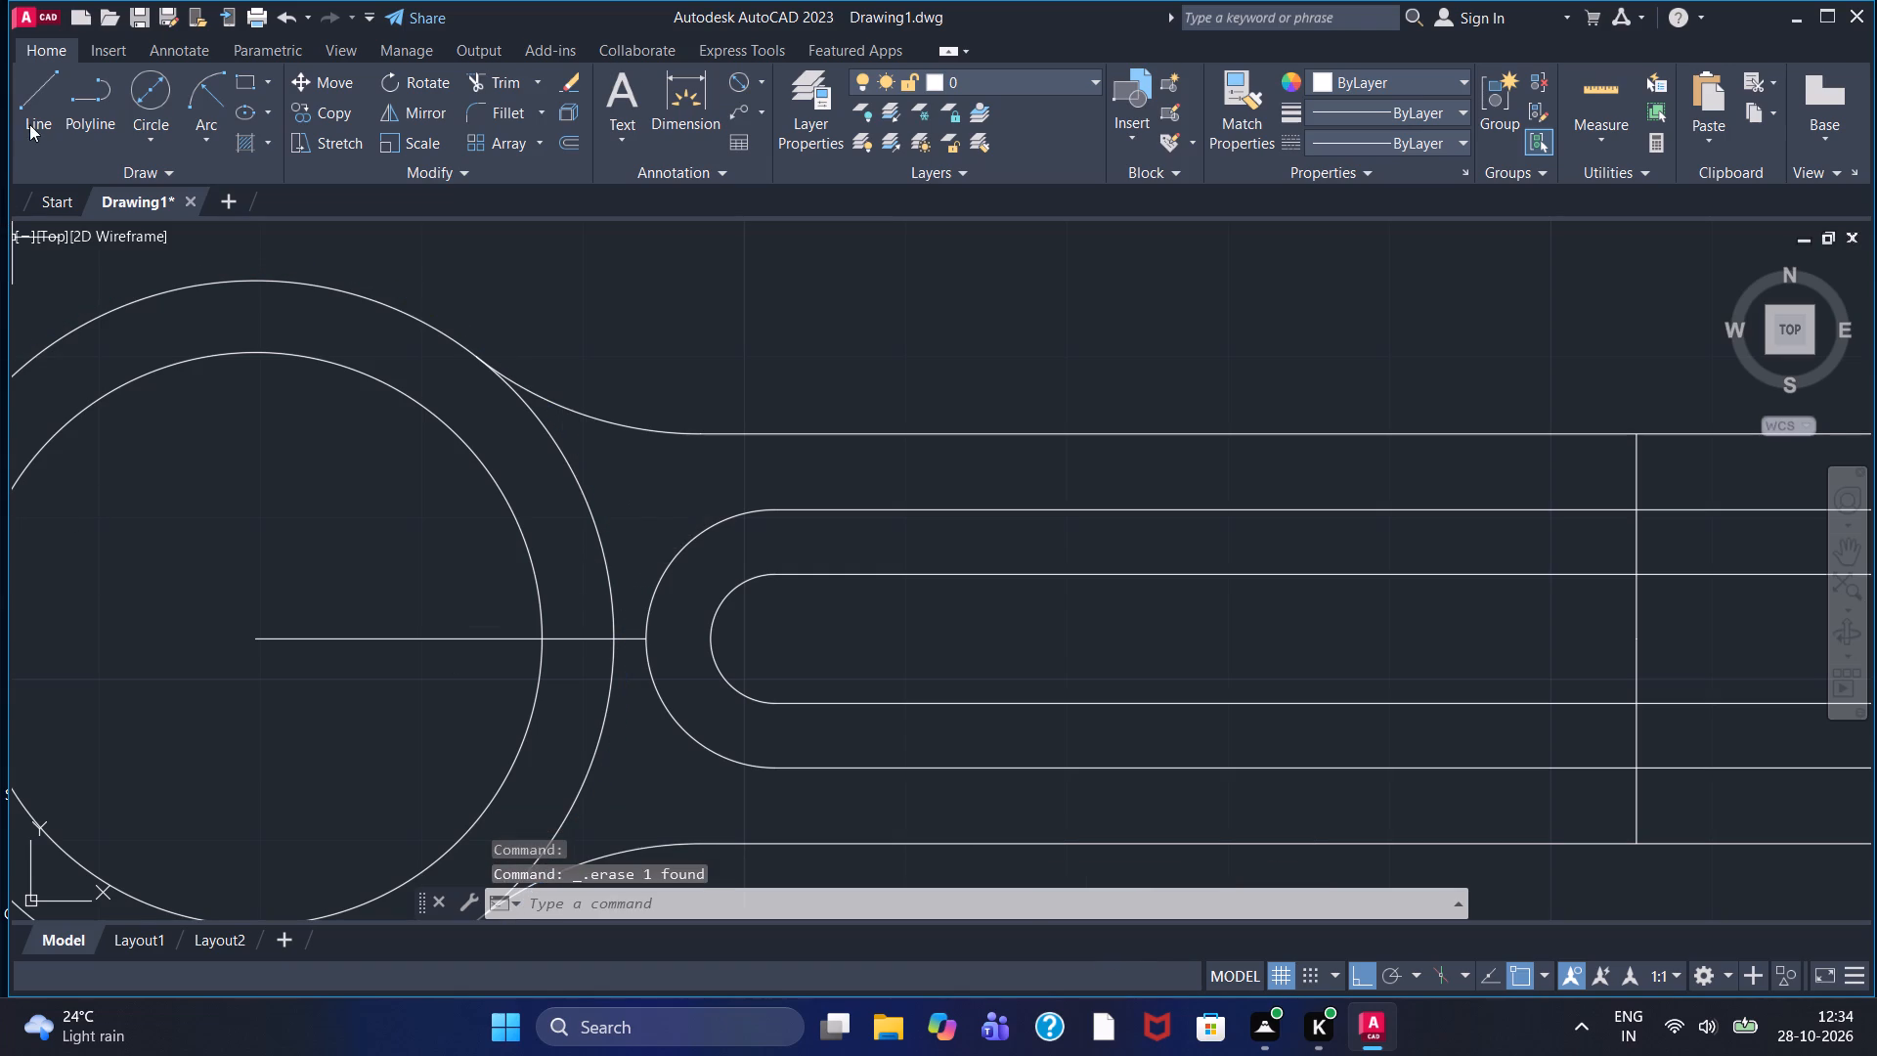
Draw a circle of diameter 48.4 on the small end's centre, touching the outer slot's rounded end.
{"action": "left_click", "coordinate": [152, 85]}
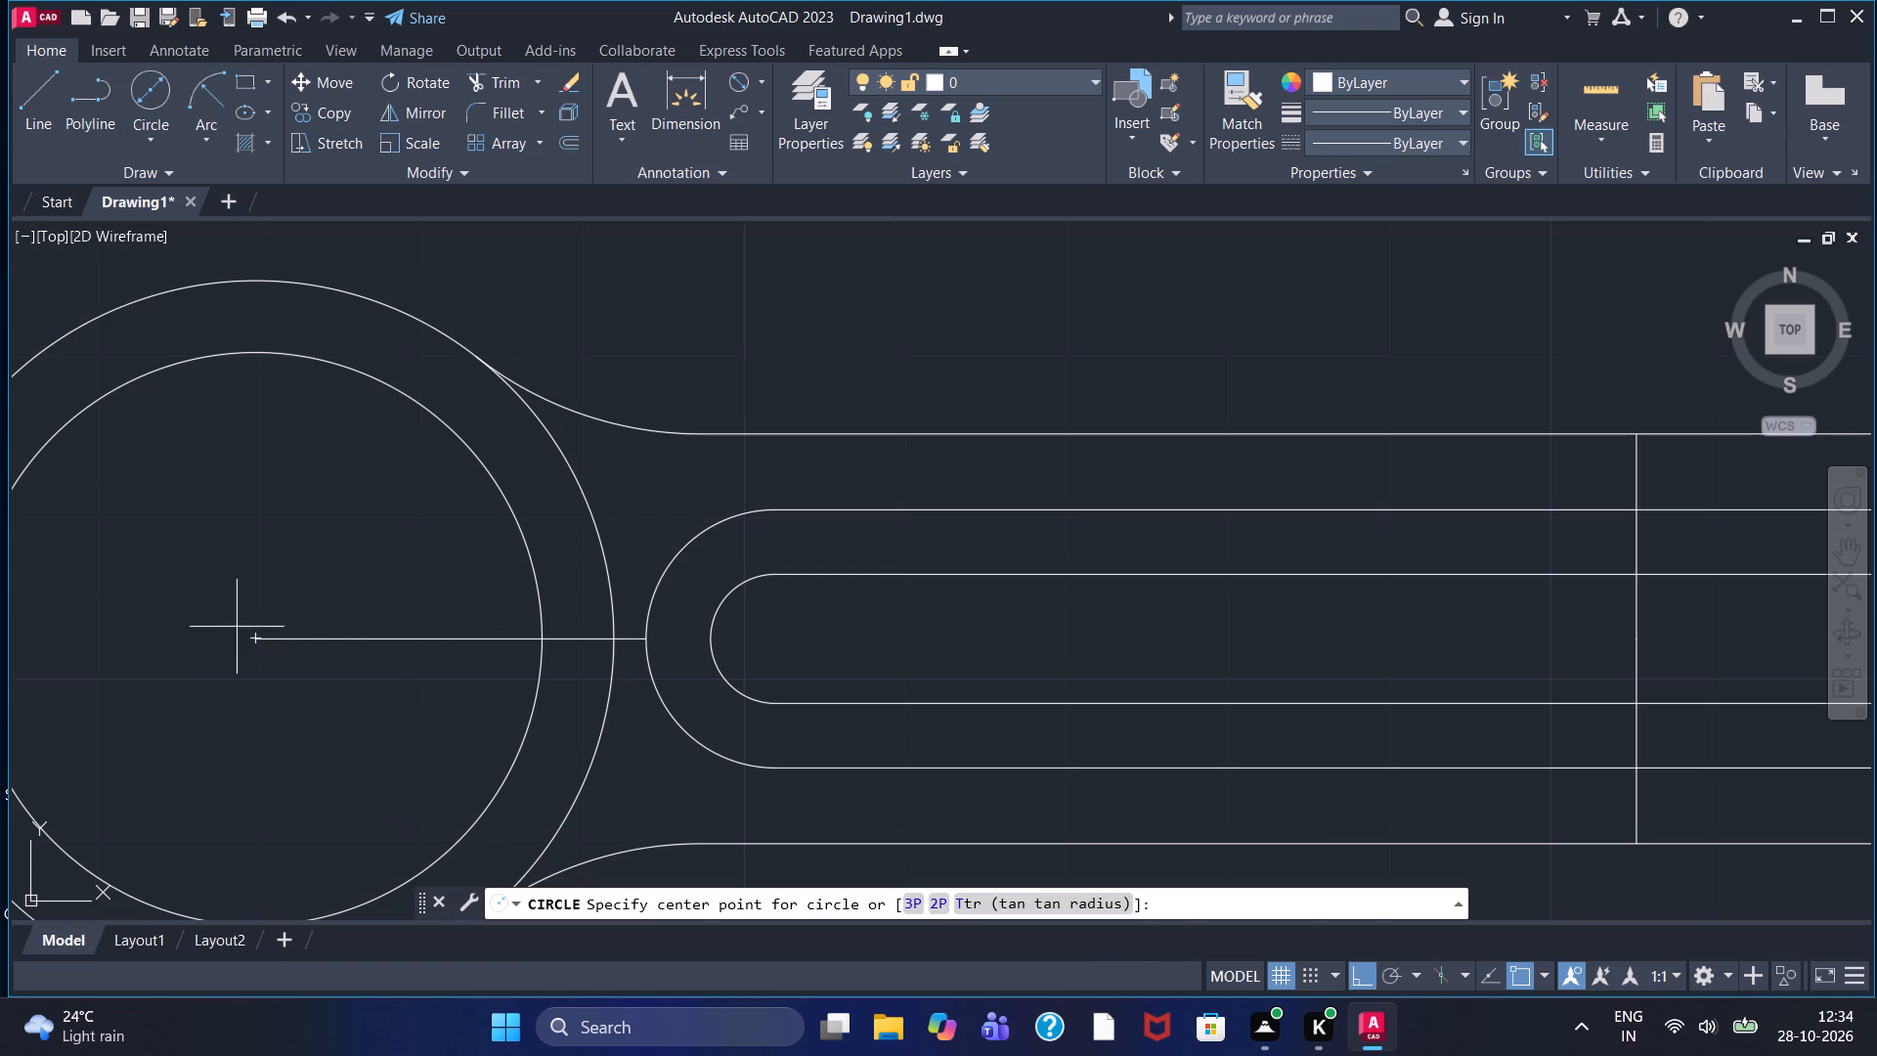
{"action": "left_click", "coordinate": [258, 634]}
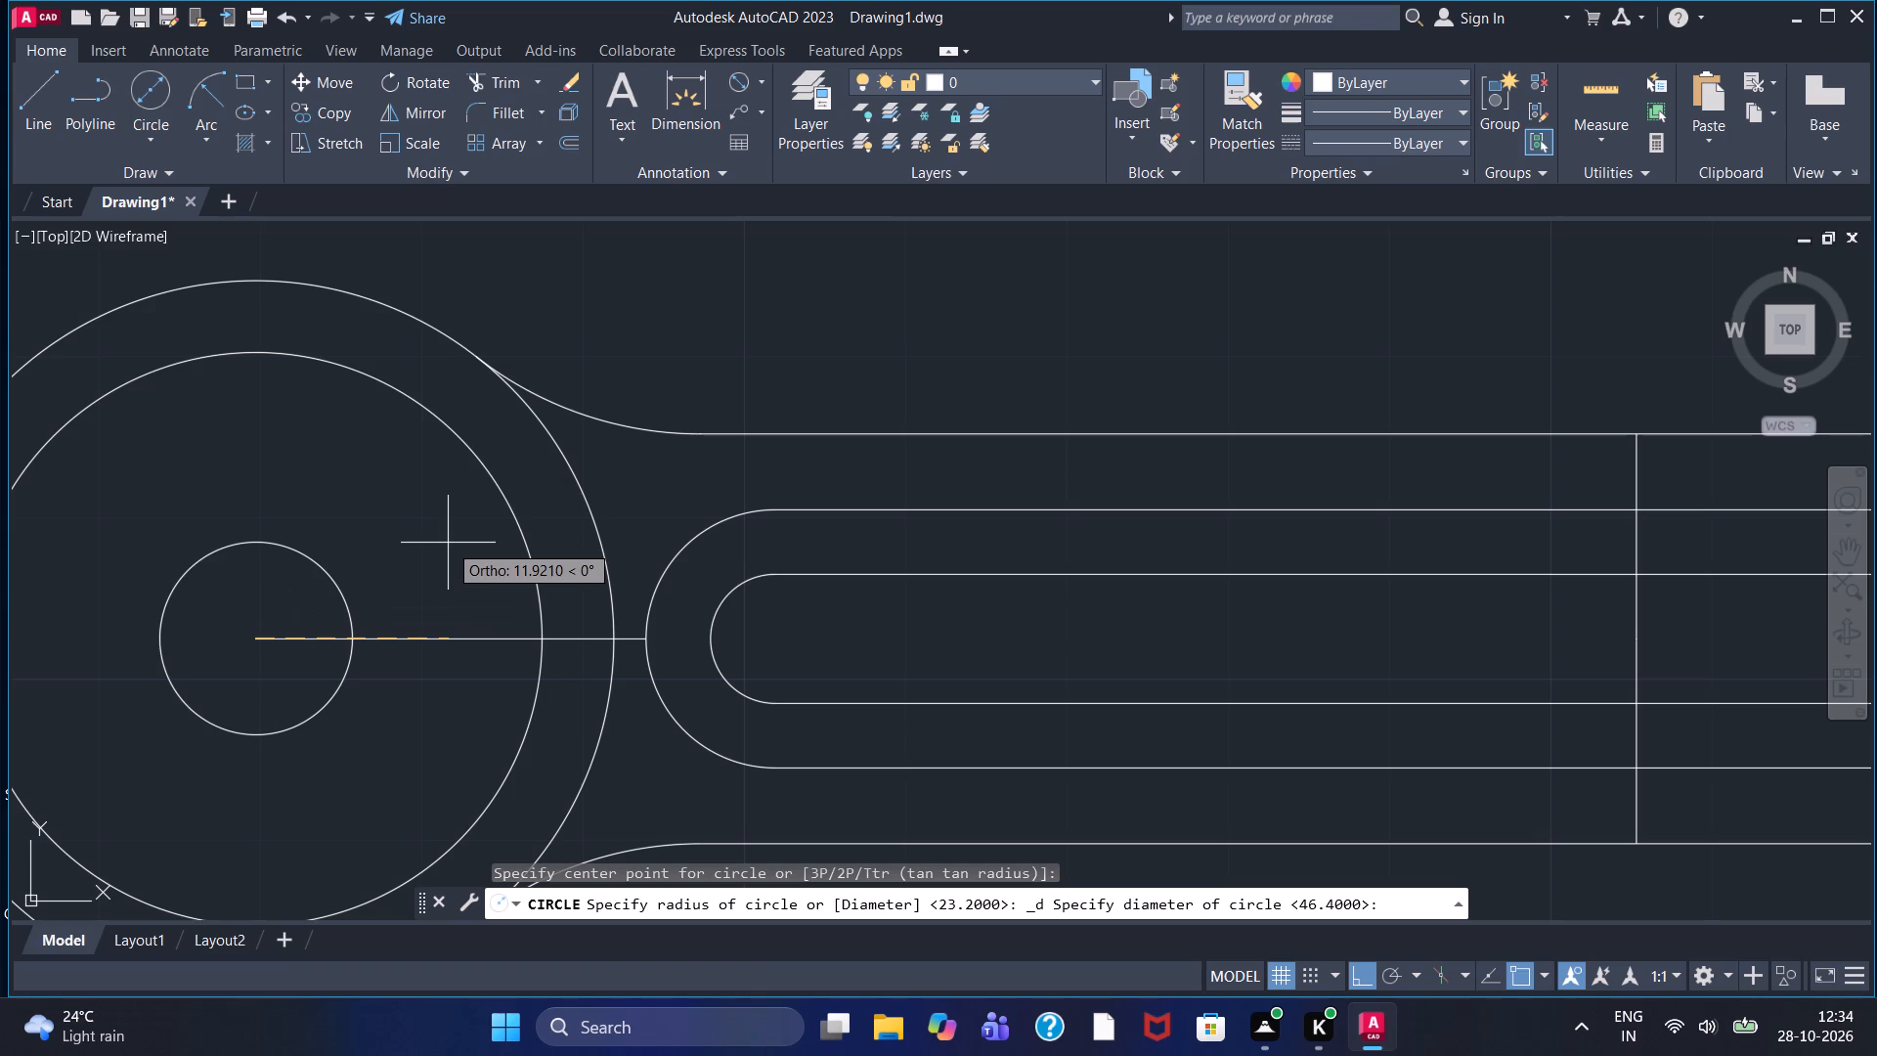
{"action": "key", "text": "4"}
{"action": "key", "text": "8"}
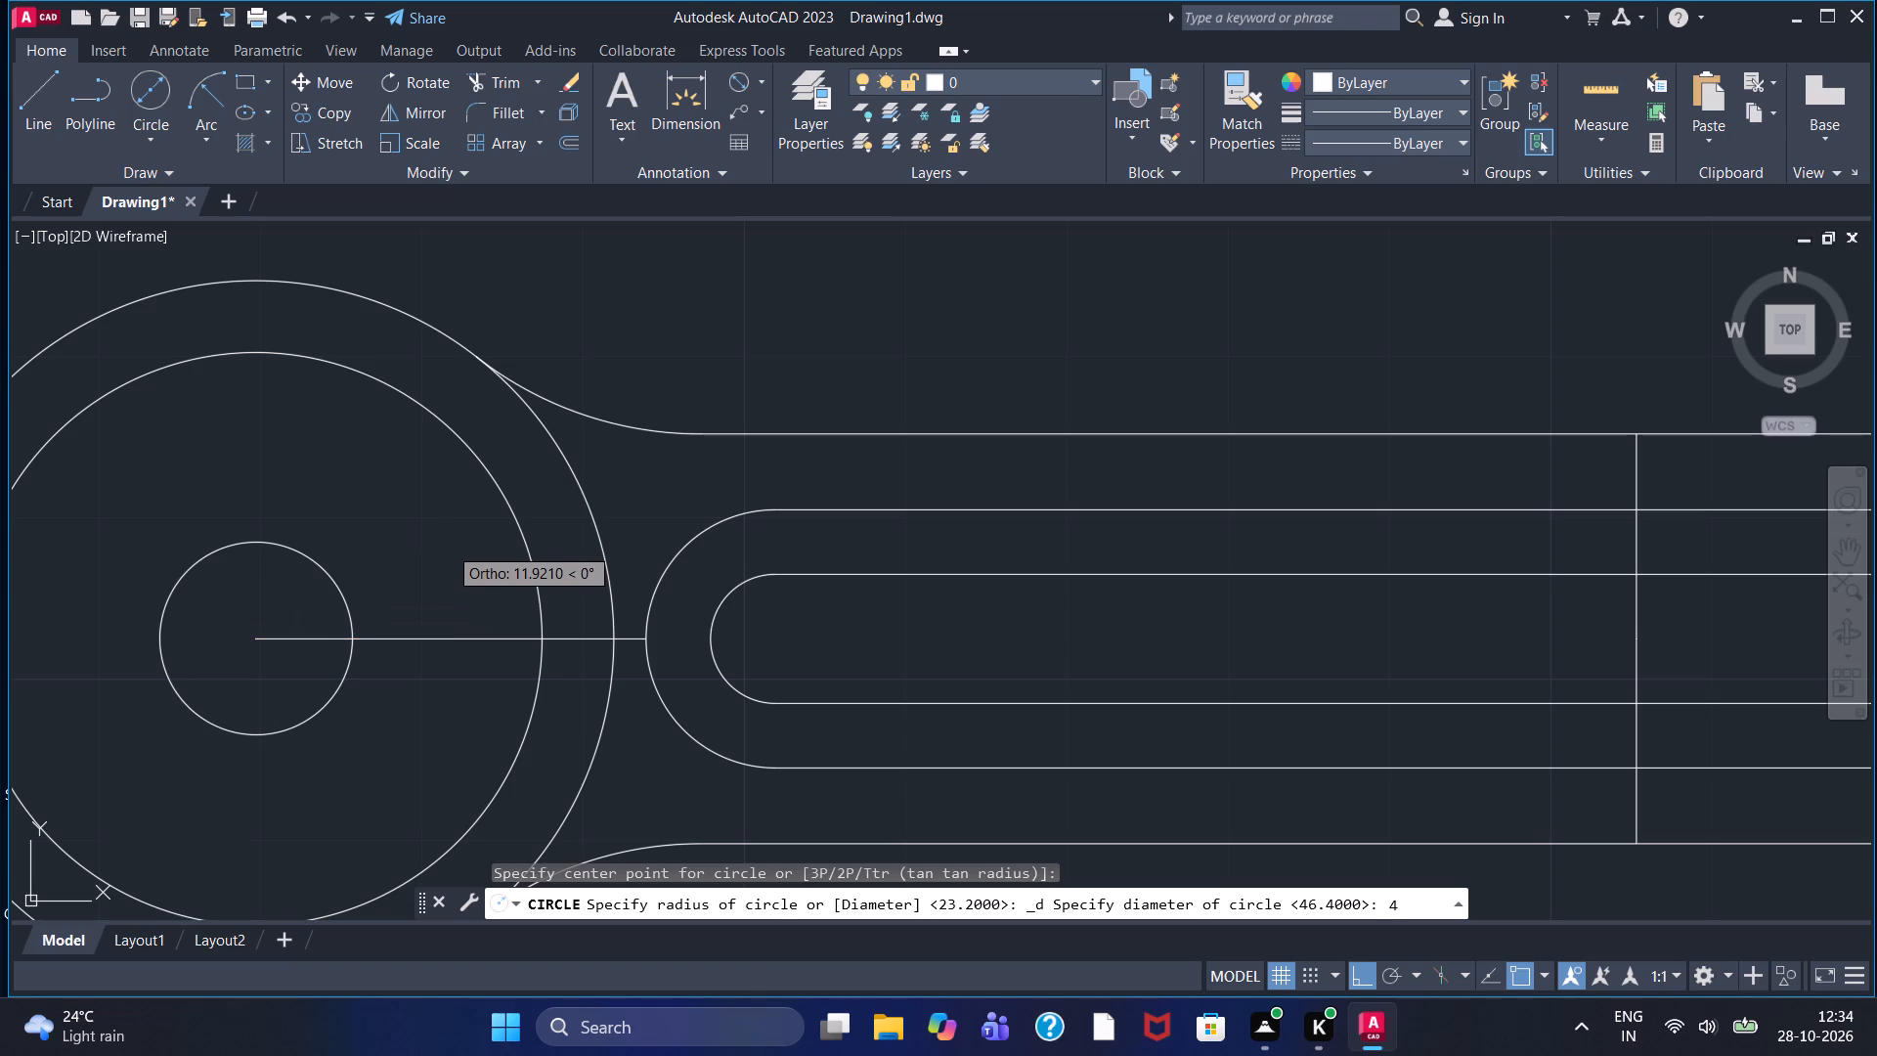
{"action": "type", "text": ".4"}
{"action": "key", "text": "Return"}
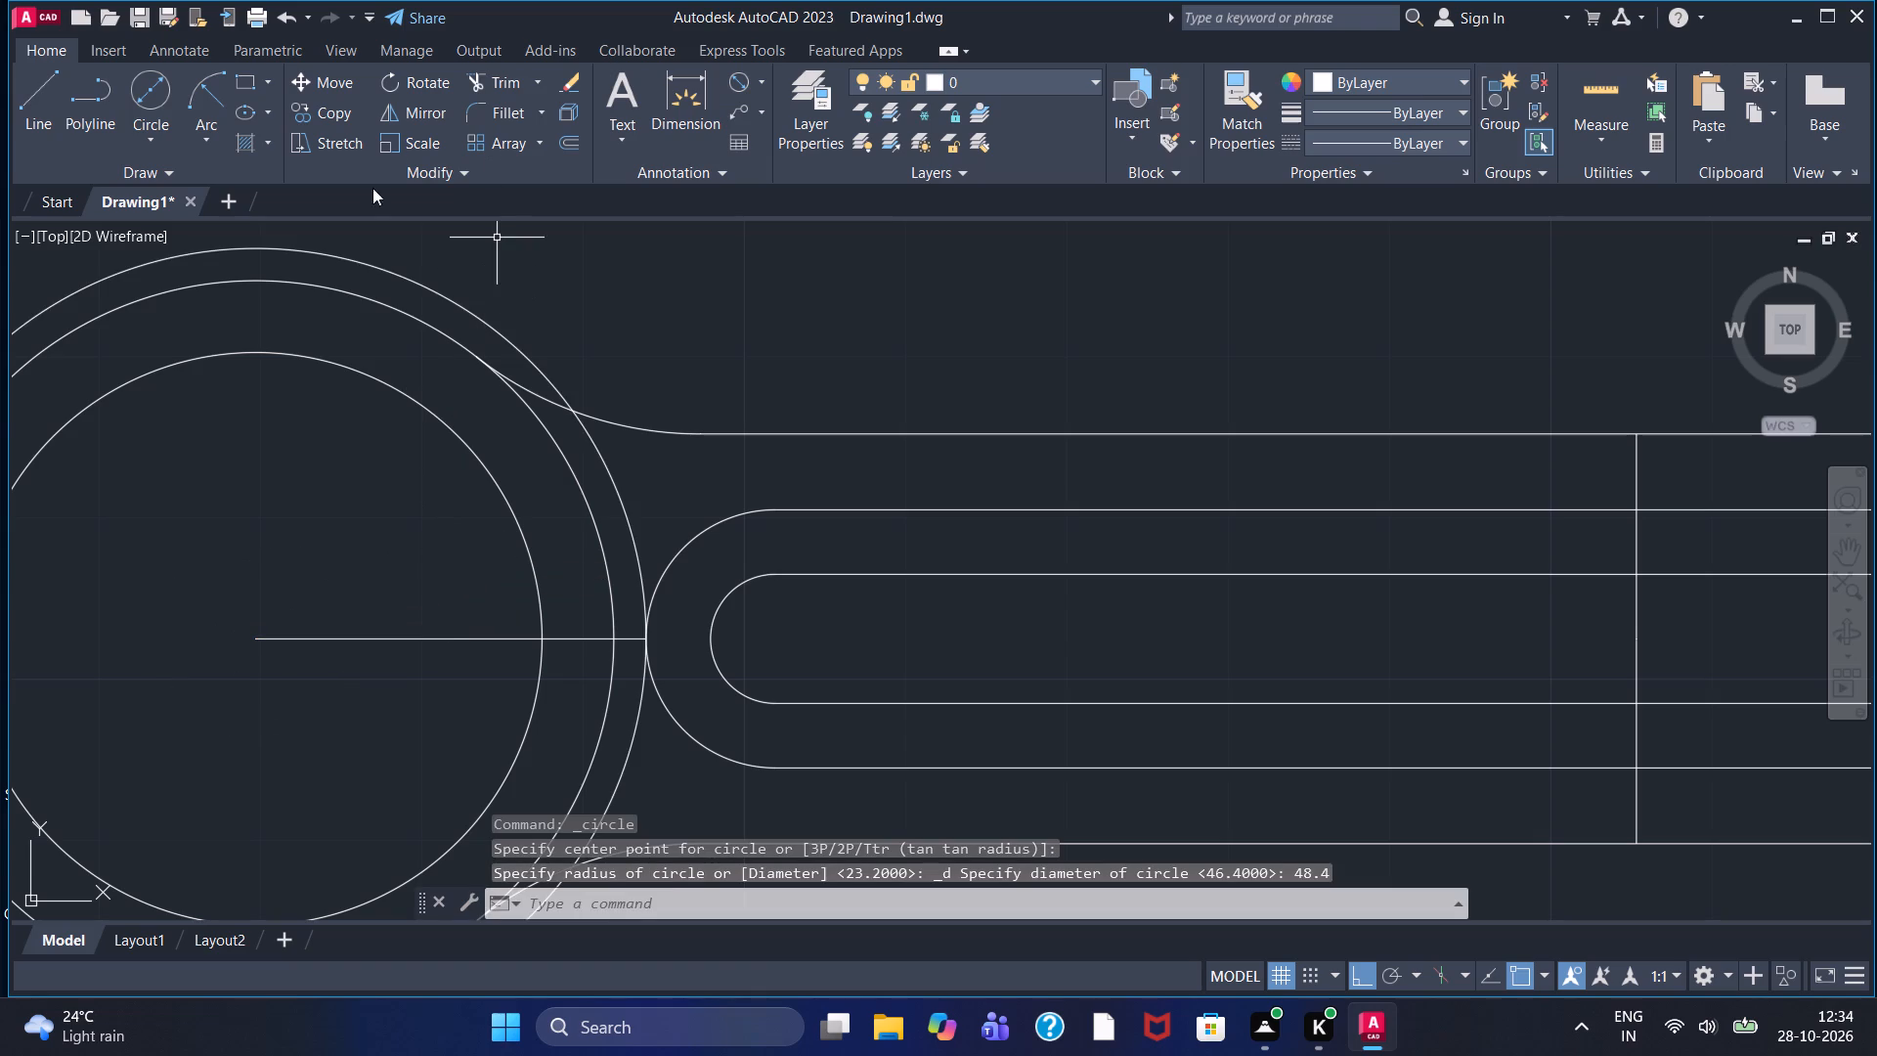
Trim the 48.4 diameter circle outside the neck fillets, keeping only the arc between them.
{"action": "left_click", "coordinate": [497, 79]}
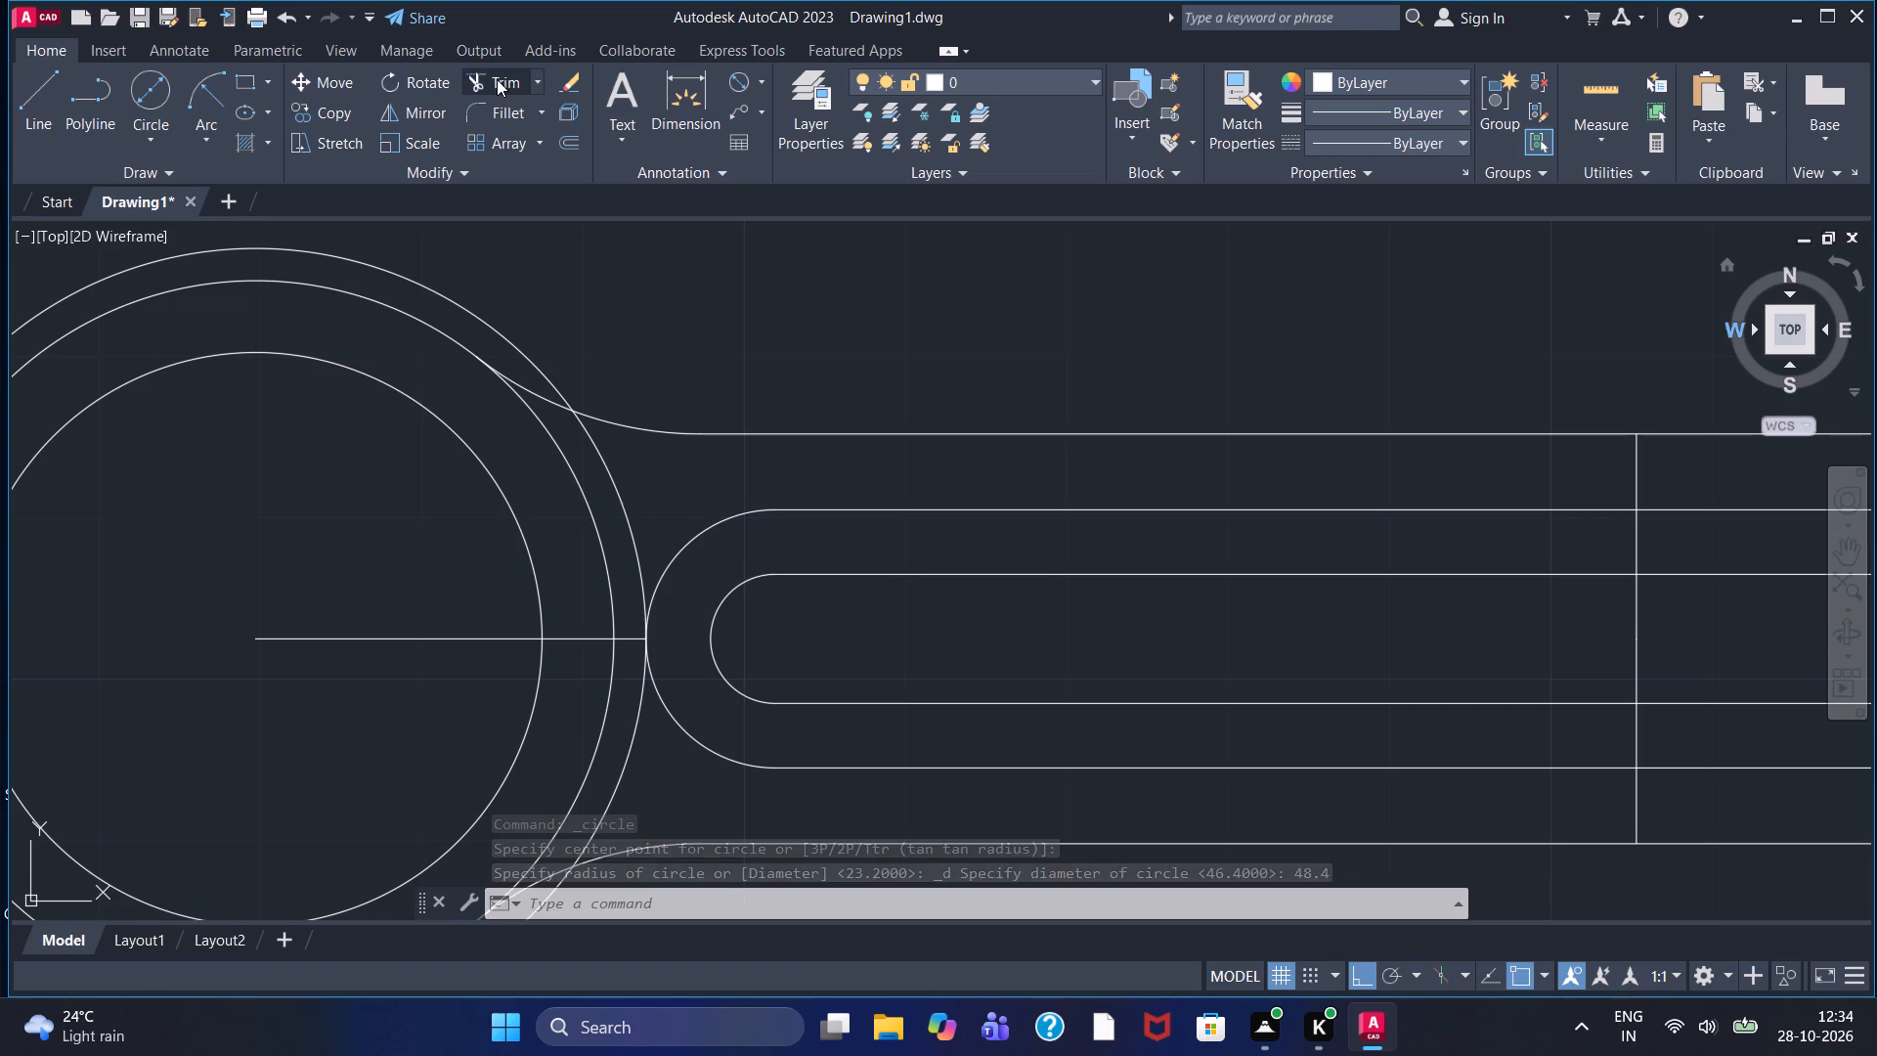
{"action": "left_click", "coordinate": [403, 273]}
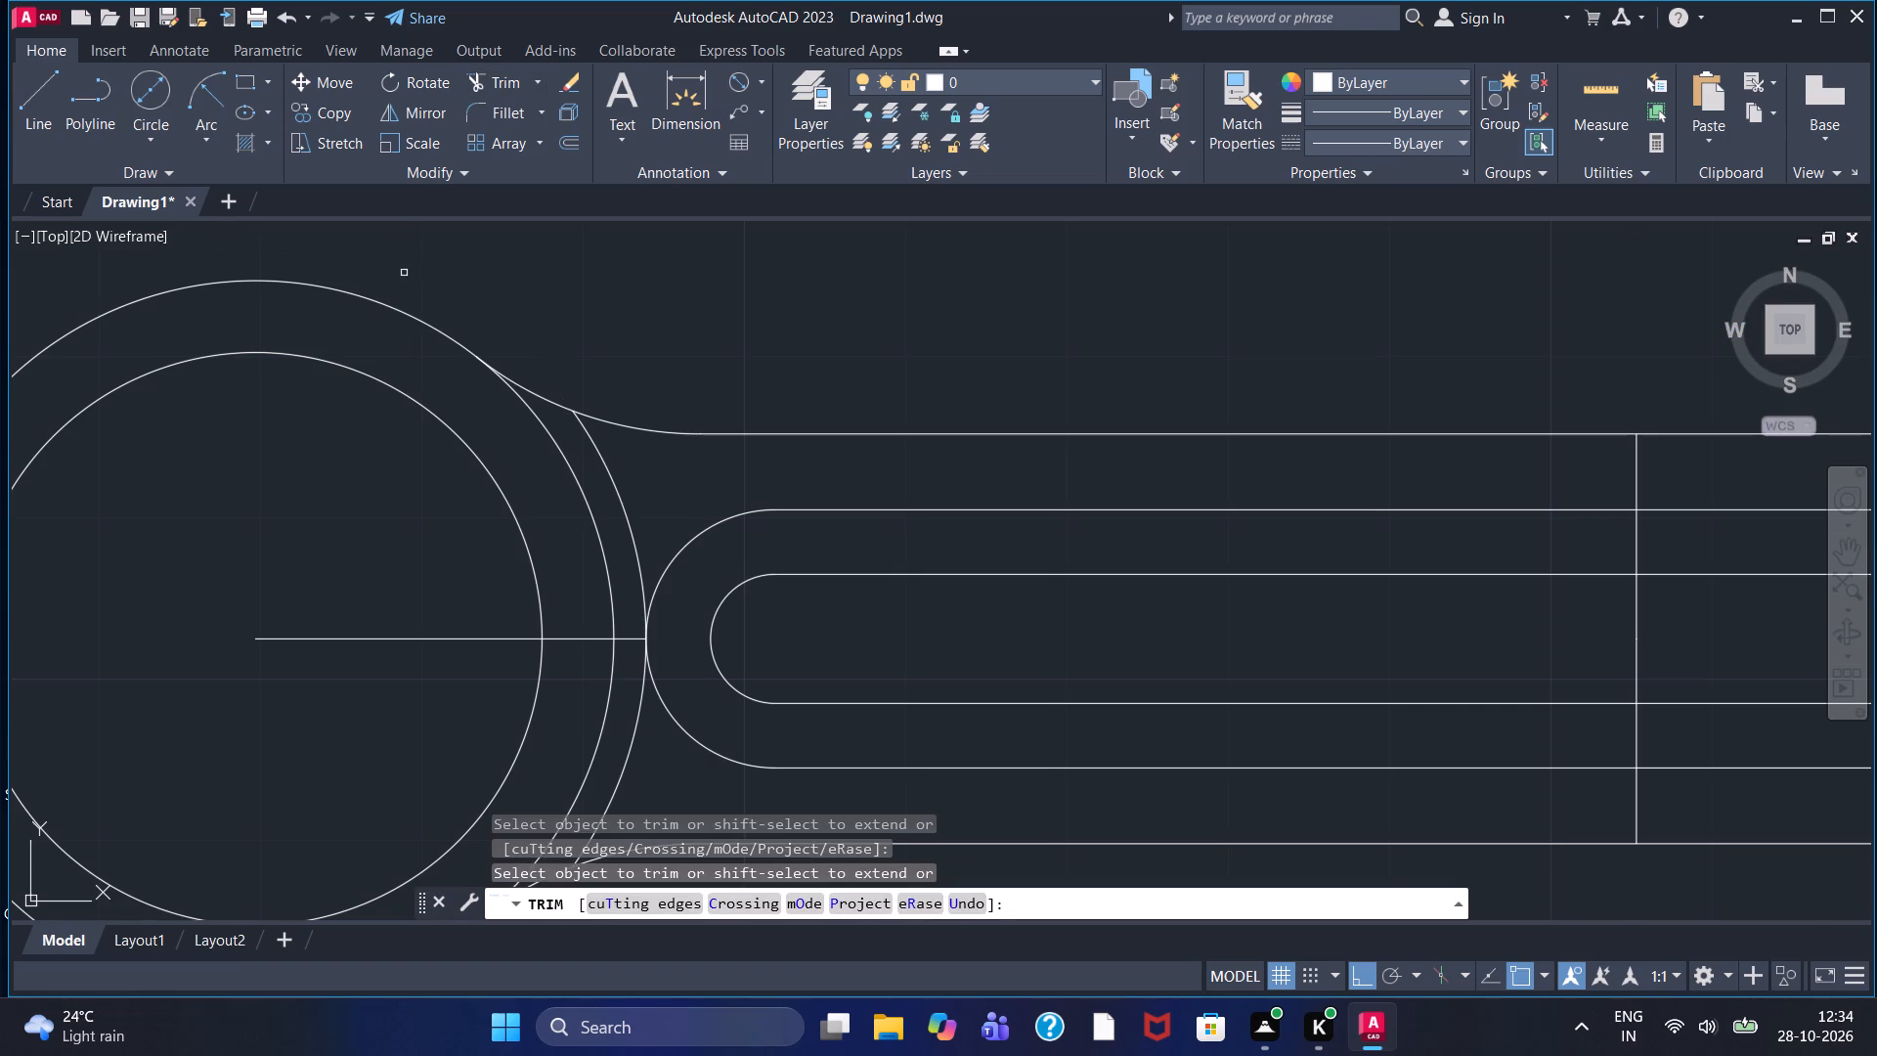
{"action": "scroll", "coordinate": [404, 273], "scroll_direction": "down", "scroll_amount": 1}
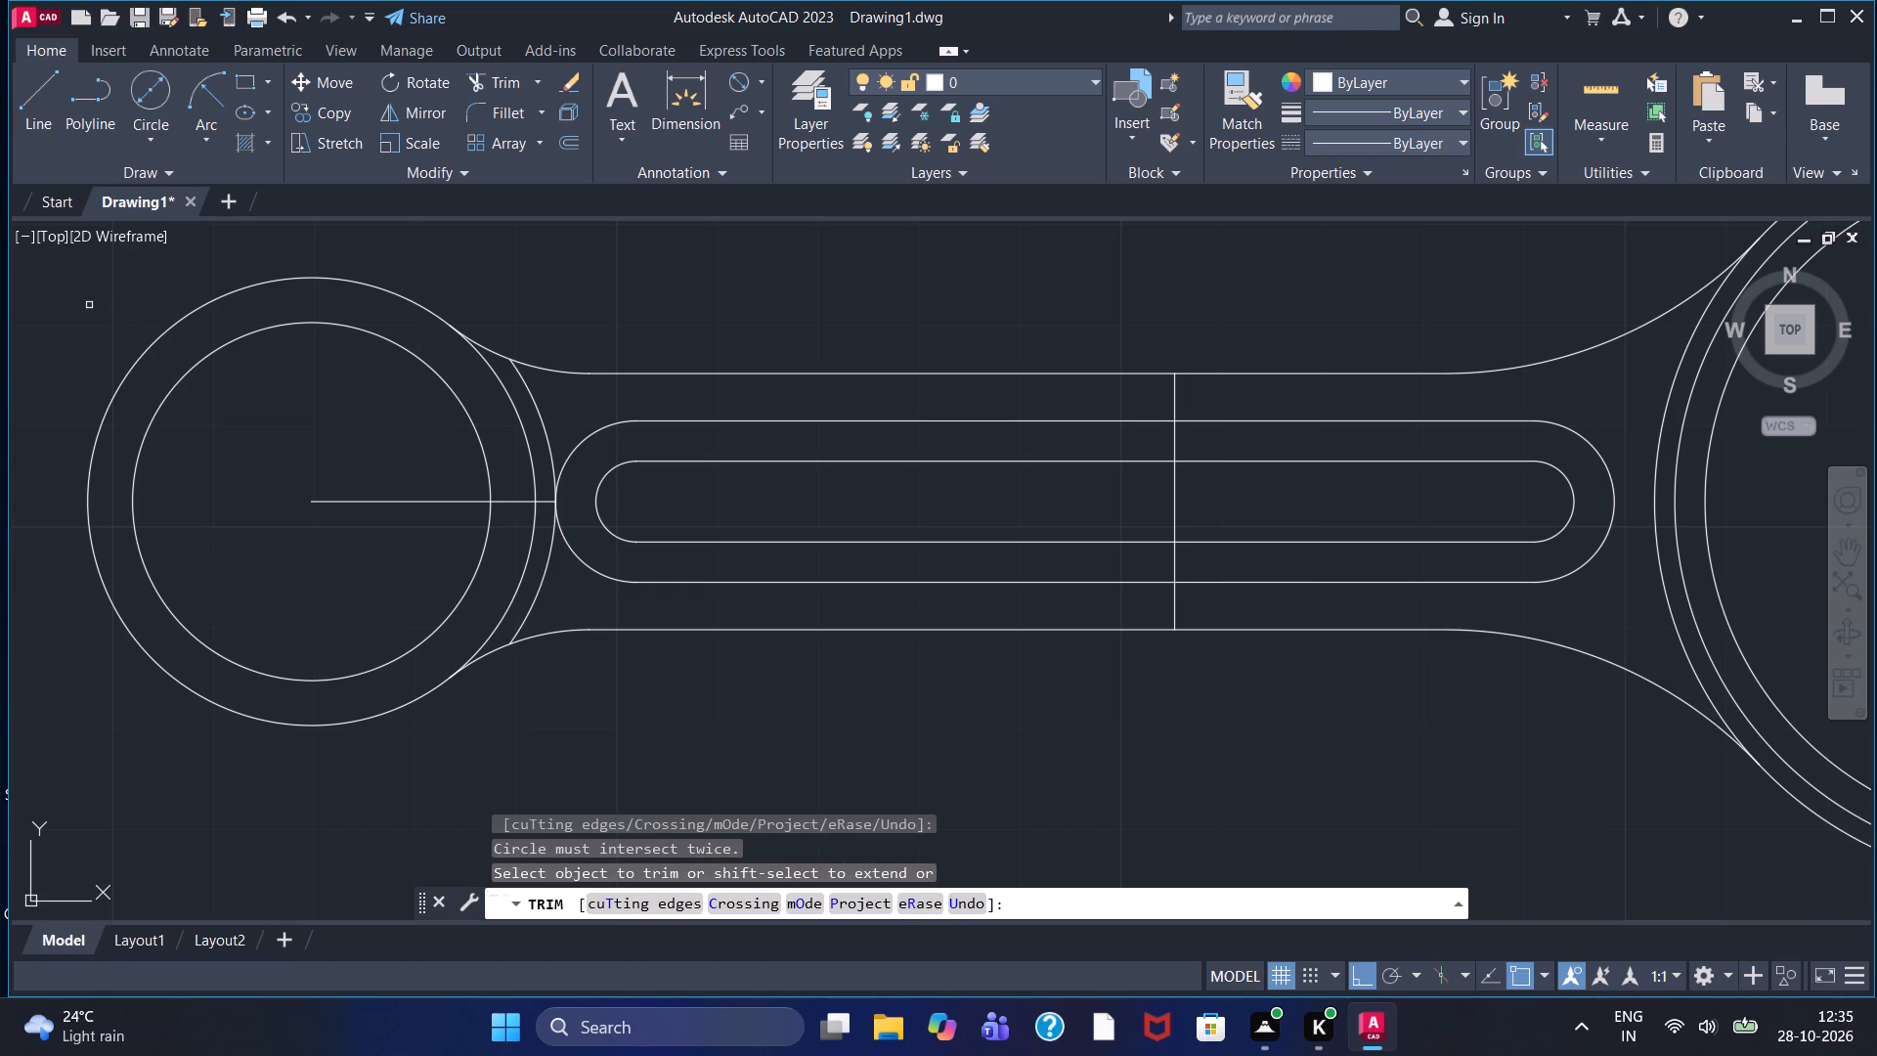
{"action": "key", "text": "Escape"}
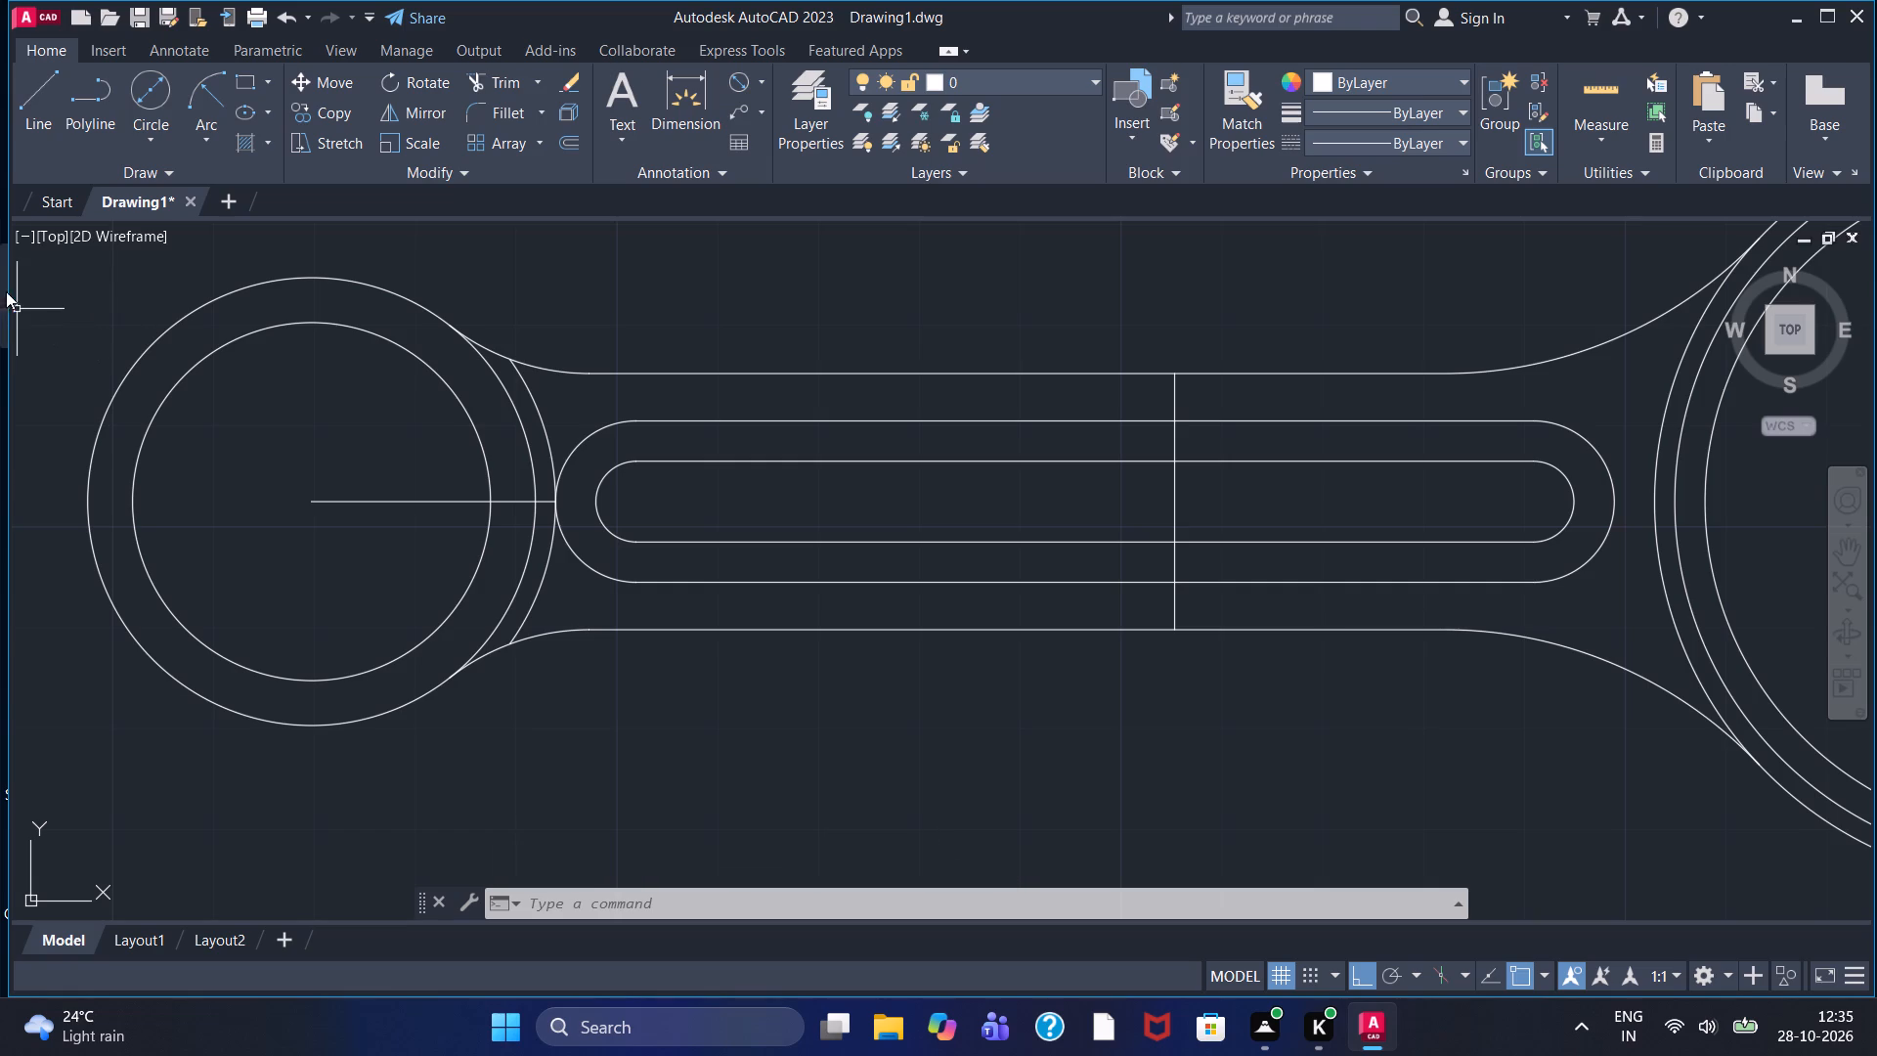
Draw a rectangular lug outline 13.6 high, centred on the small end's outermost quadrant, projecting 3 beyond the outer circle and overlapping it.
{"action": "left_click", "coordinate": [37, 139]}
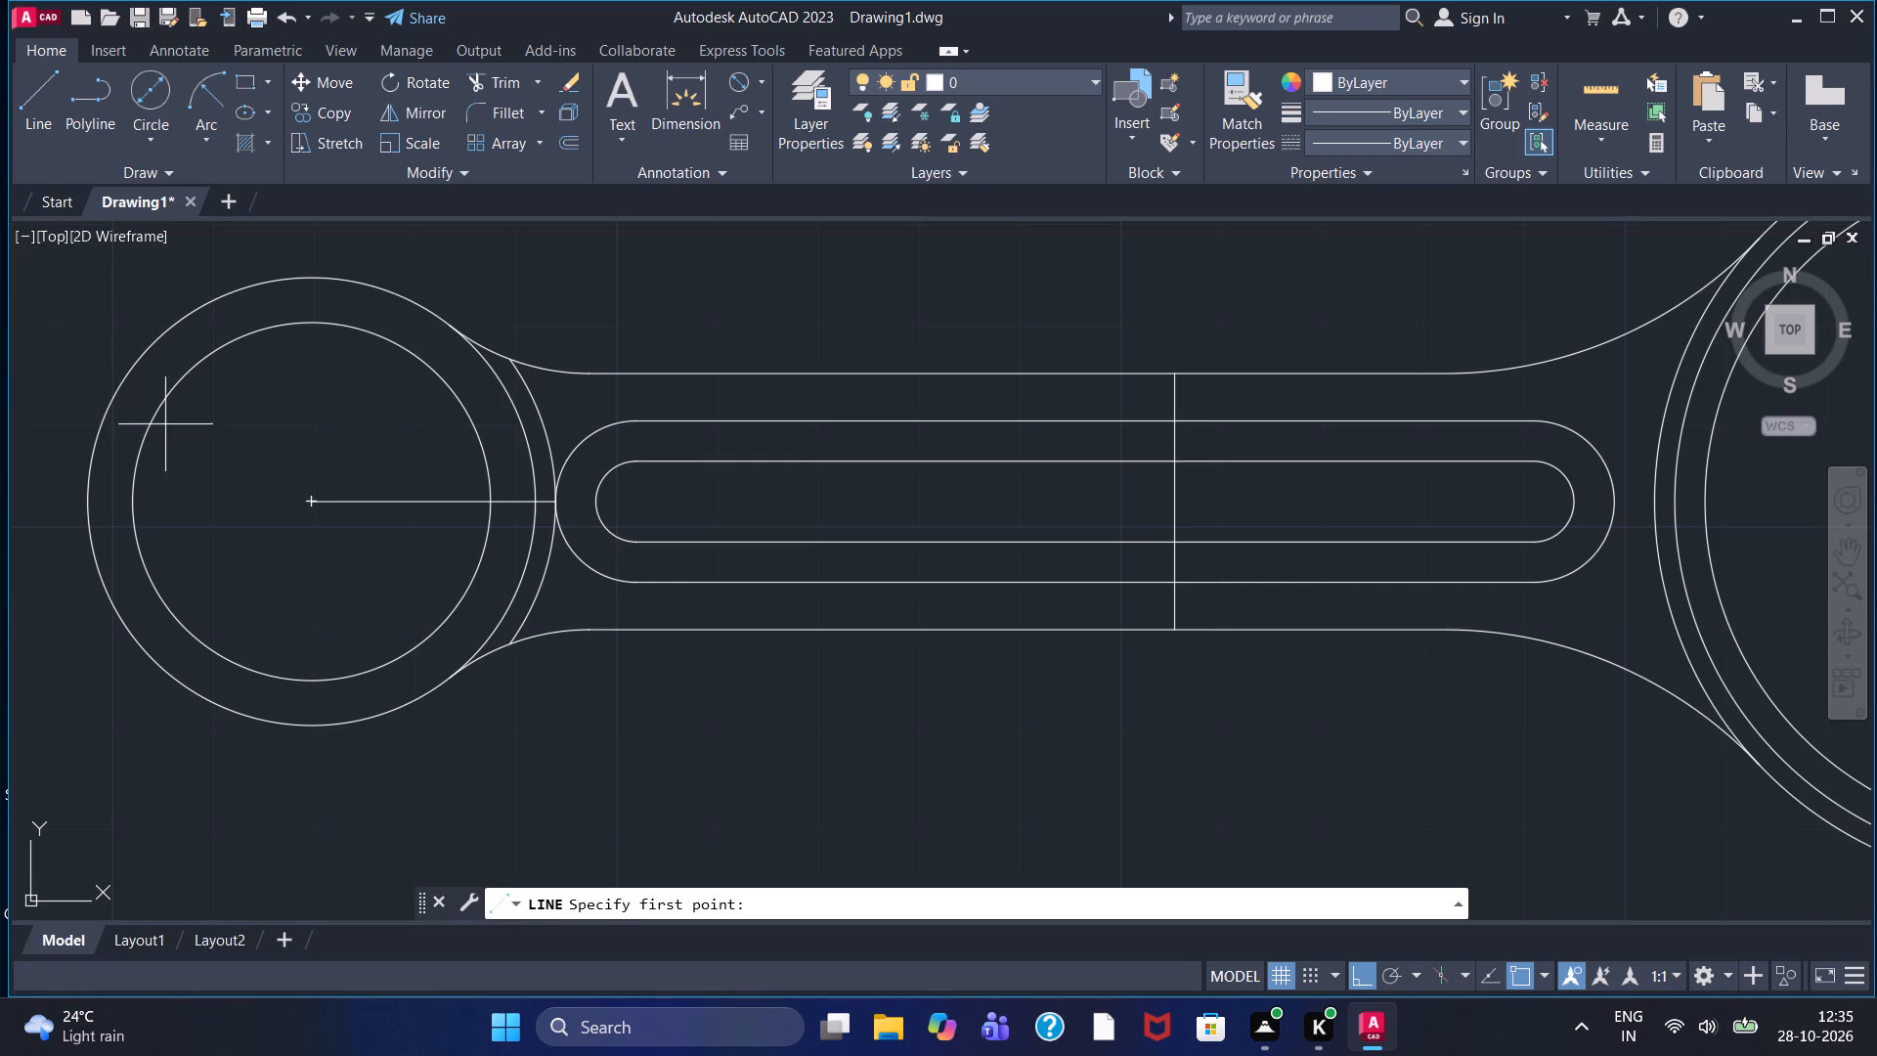
{"action": "left_click", "coordinate": [84, 497]}
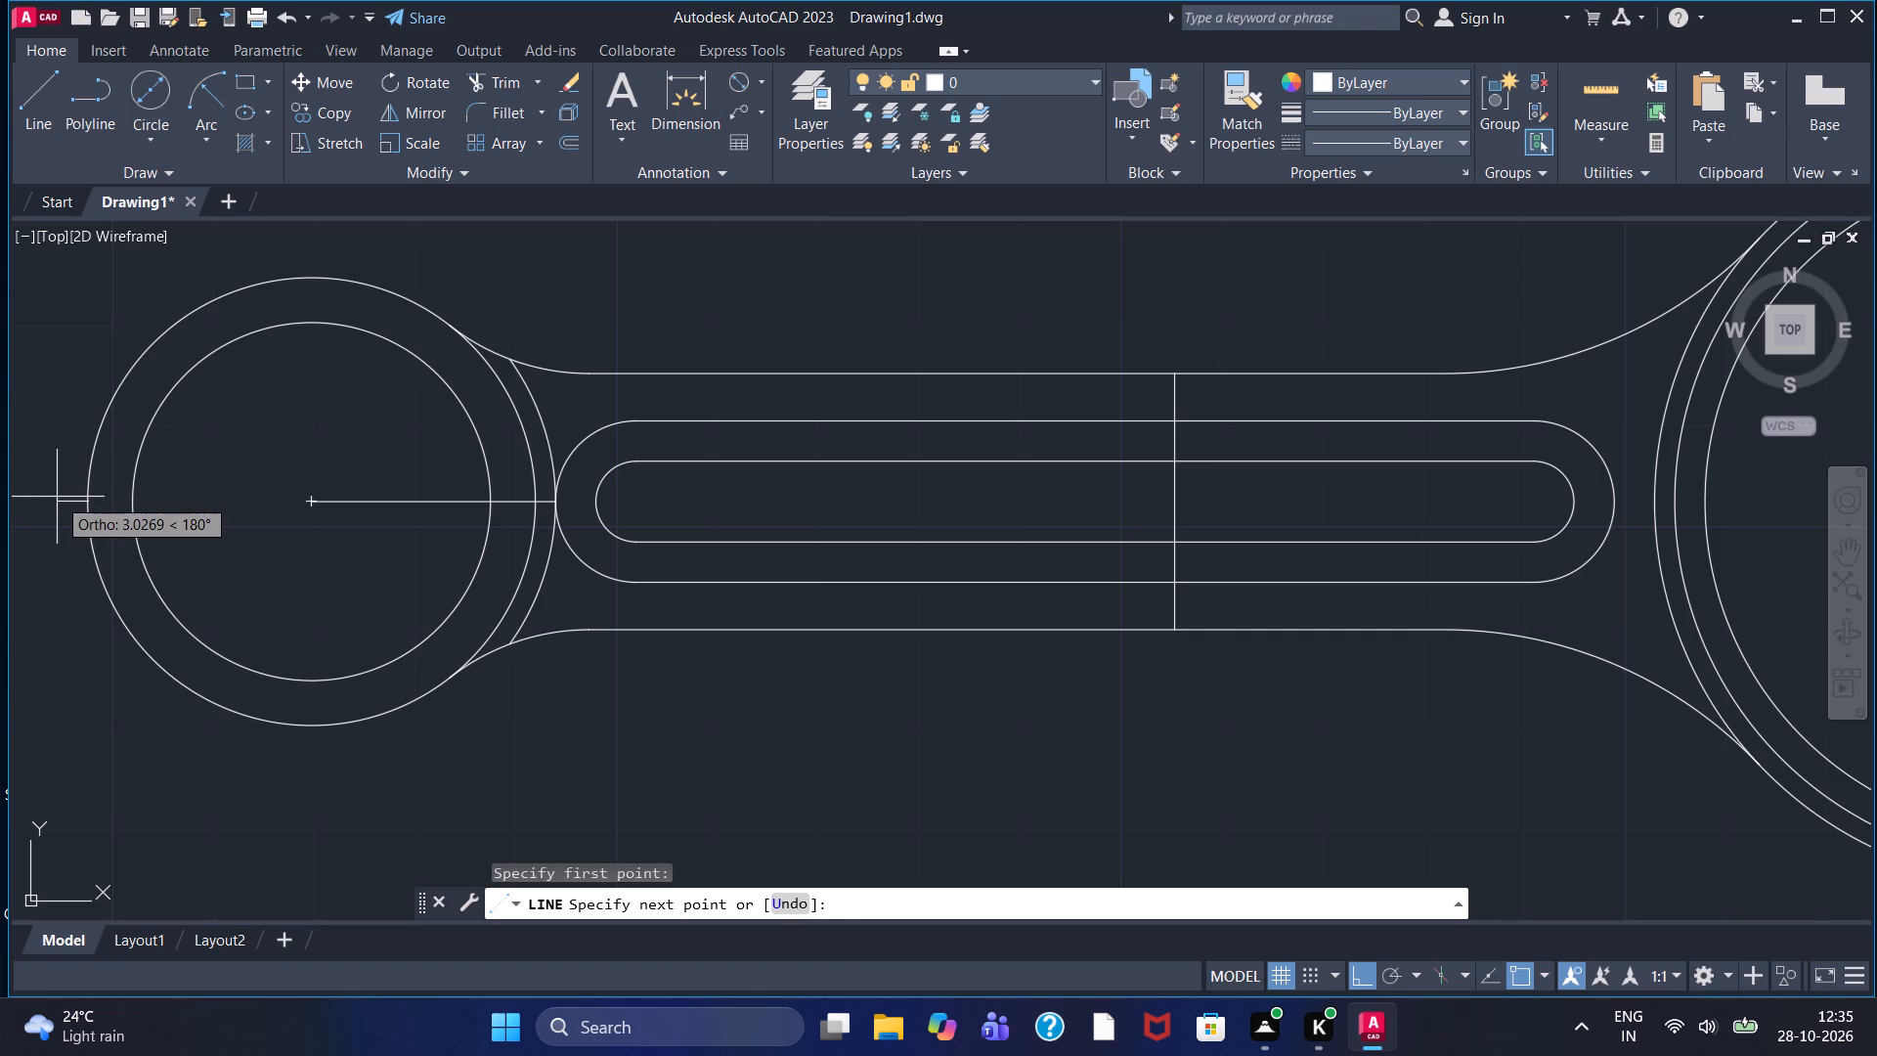
{"action": "key", "text": "3"}
{"action": "key", "text": "Return"}
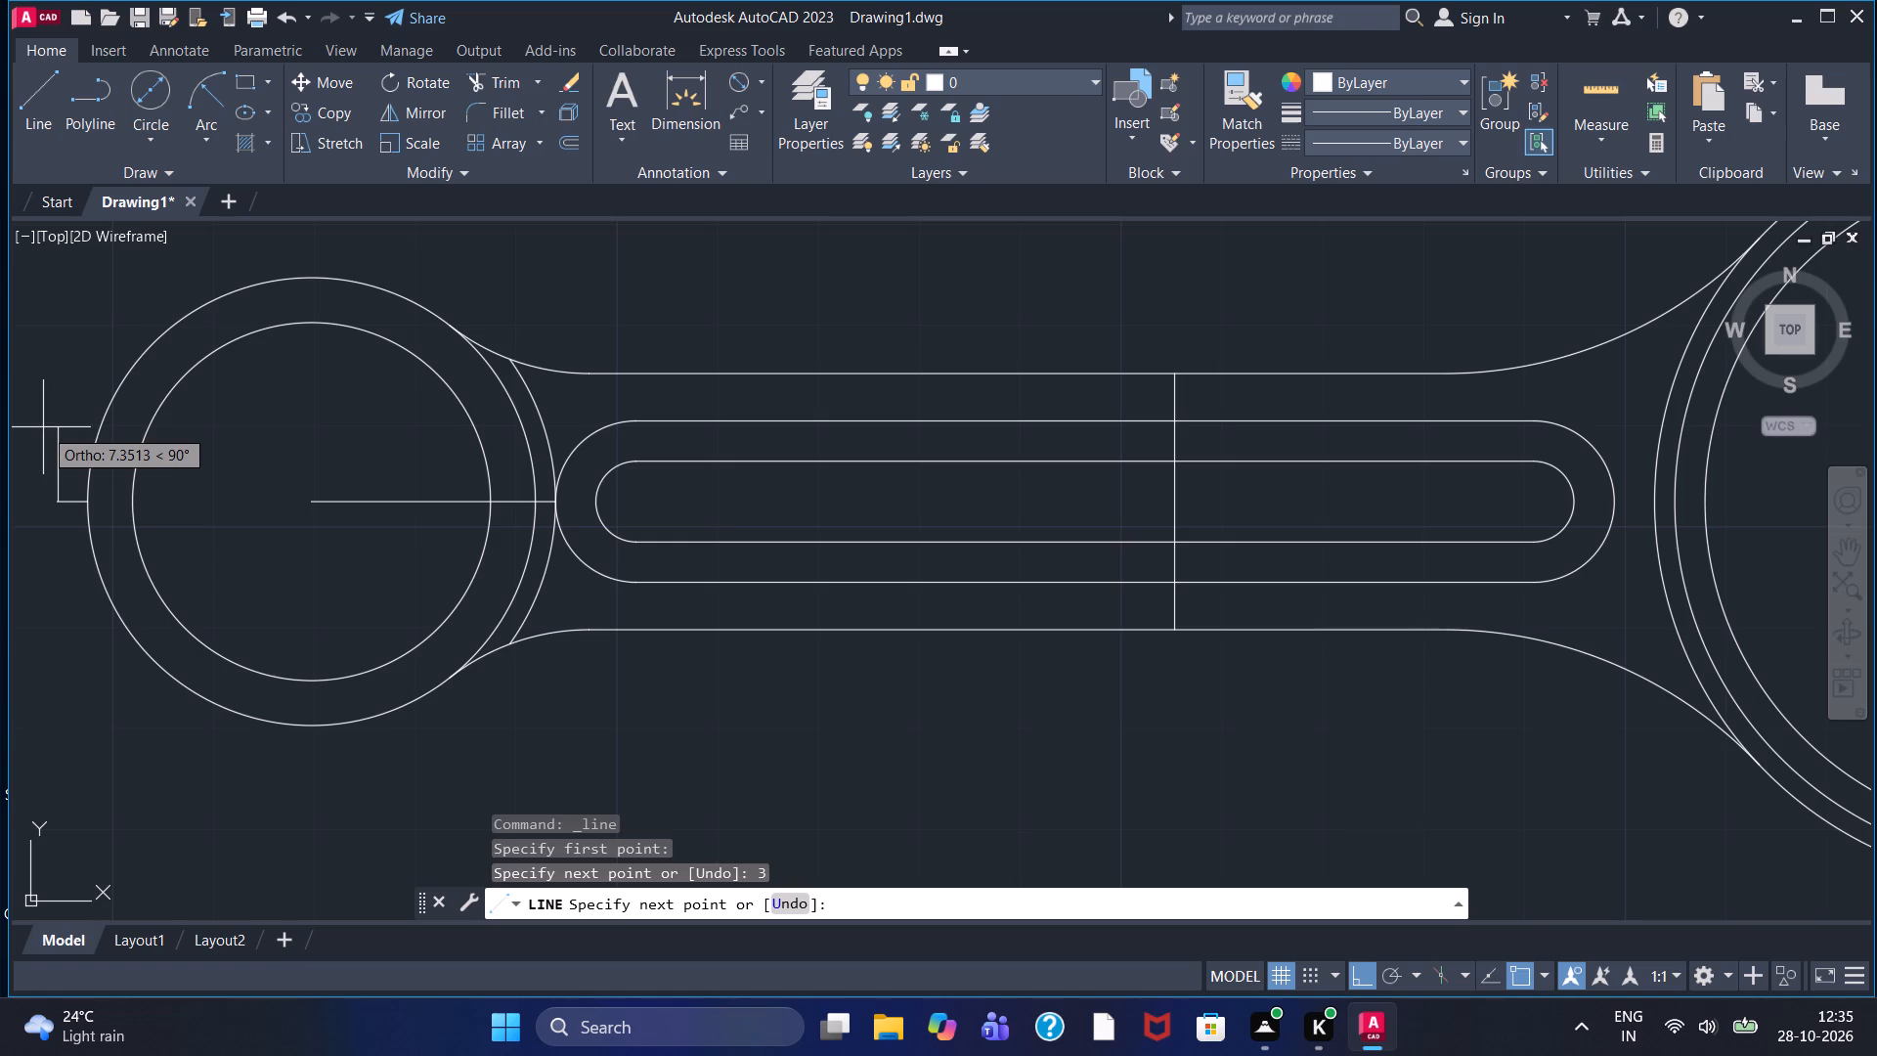
{"action": "key", "text": "6"}
{"action": "key", "text": "period"}
{"action": "key", "text": "8"}
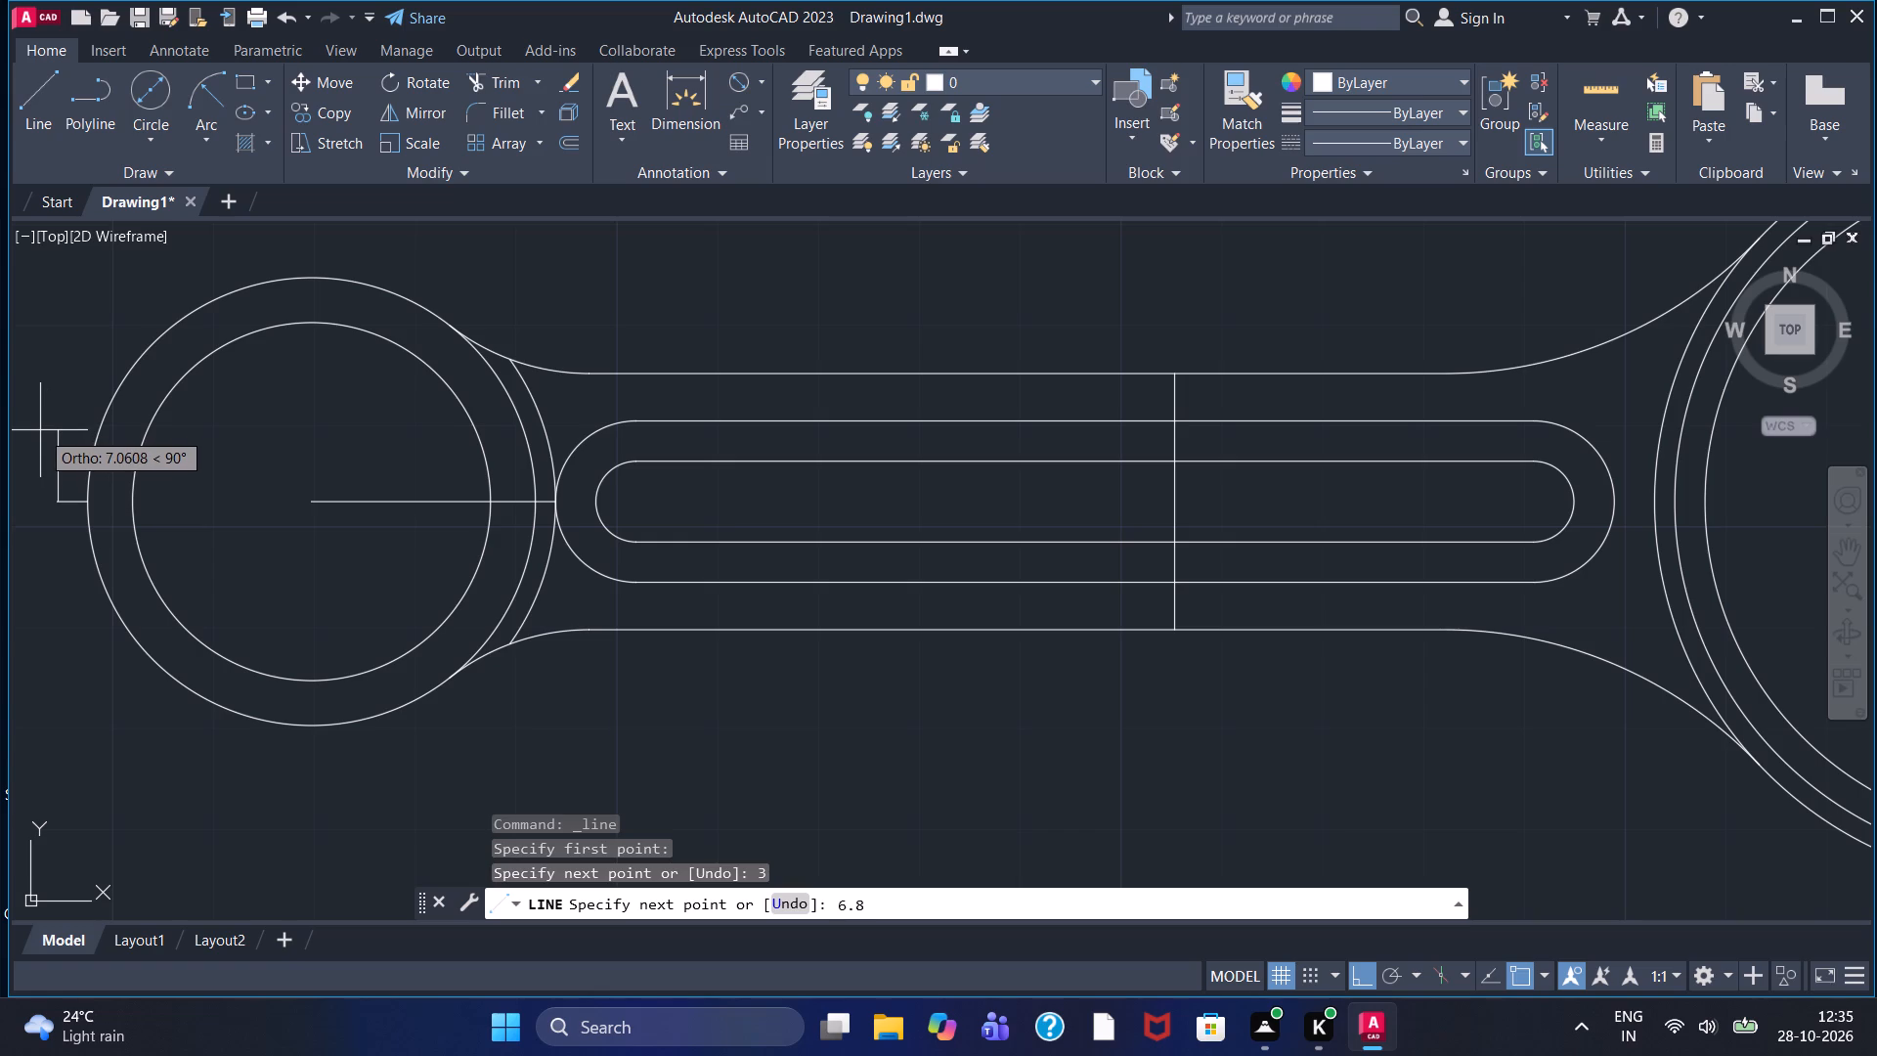
{"action": "key", "text": "Return"}
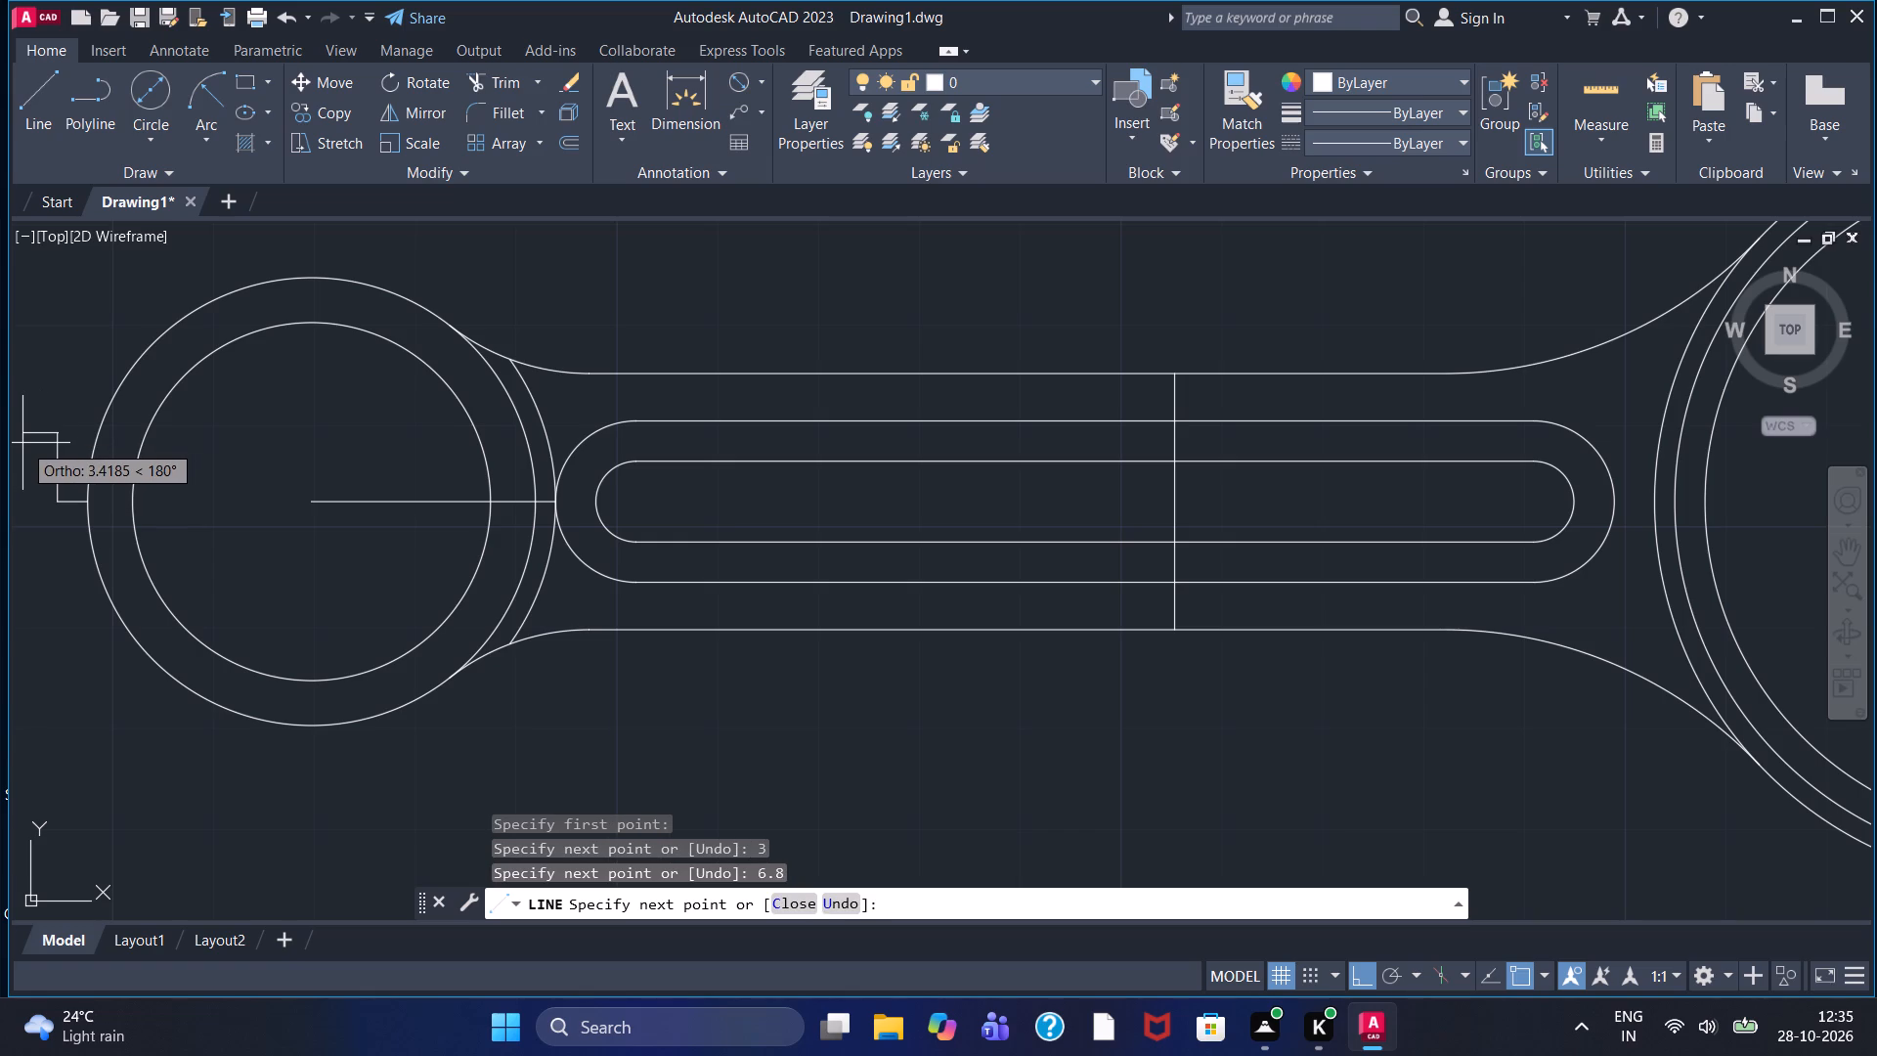
{"action": "left_click", "coordinate": [113, 443]}
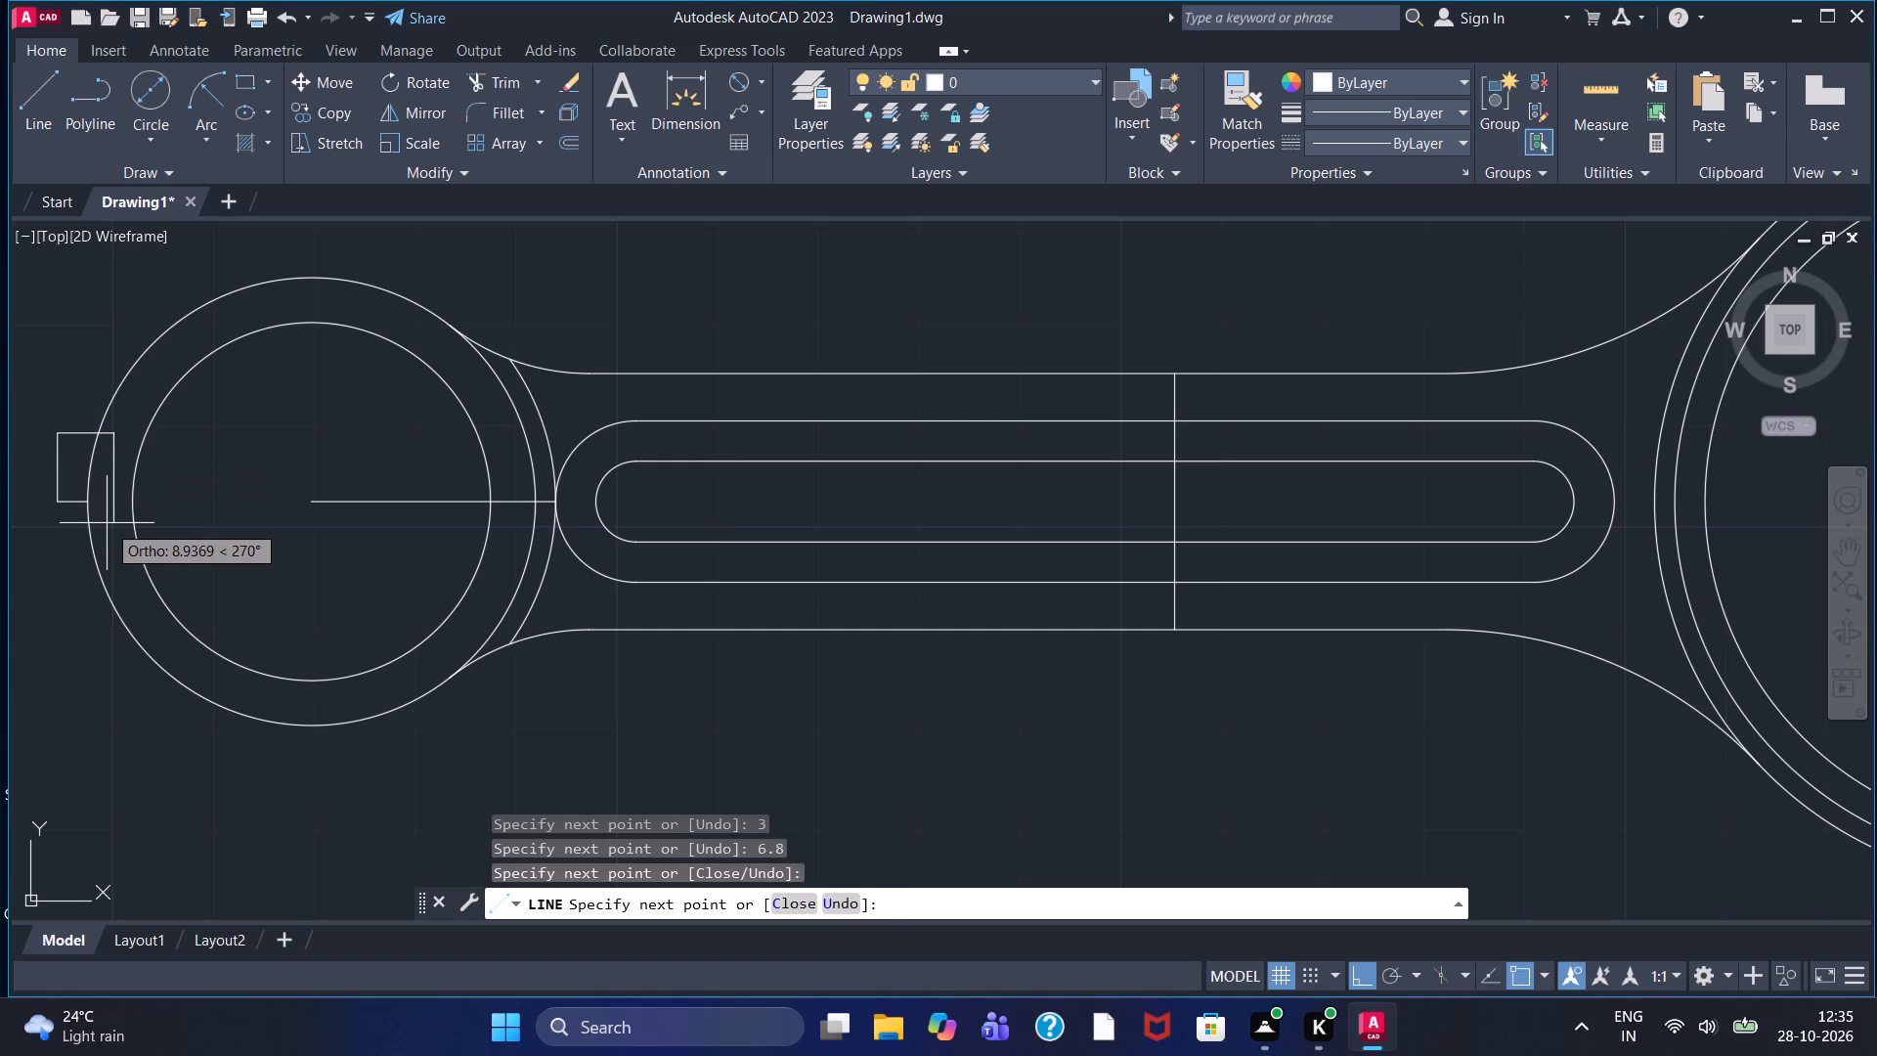
{"action": "type", "text": "13.6"}
{"action": "key", "text": "Return"}
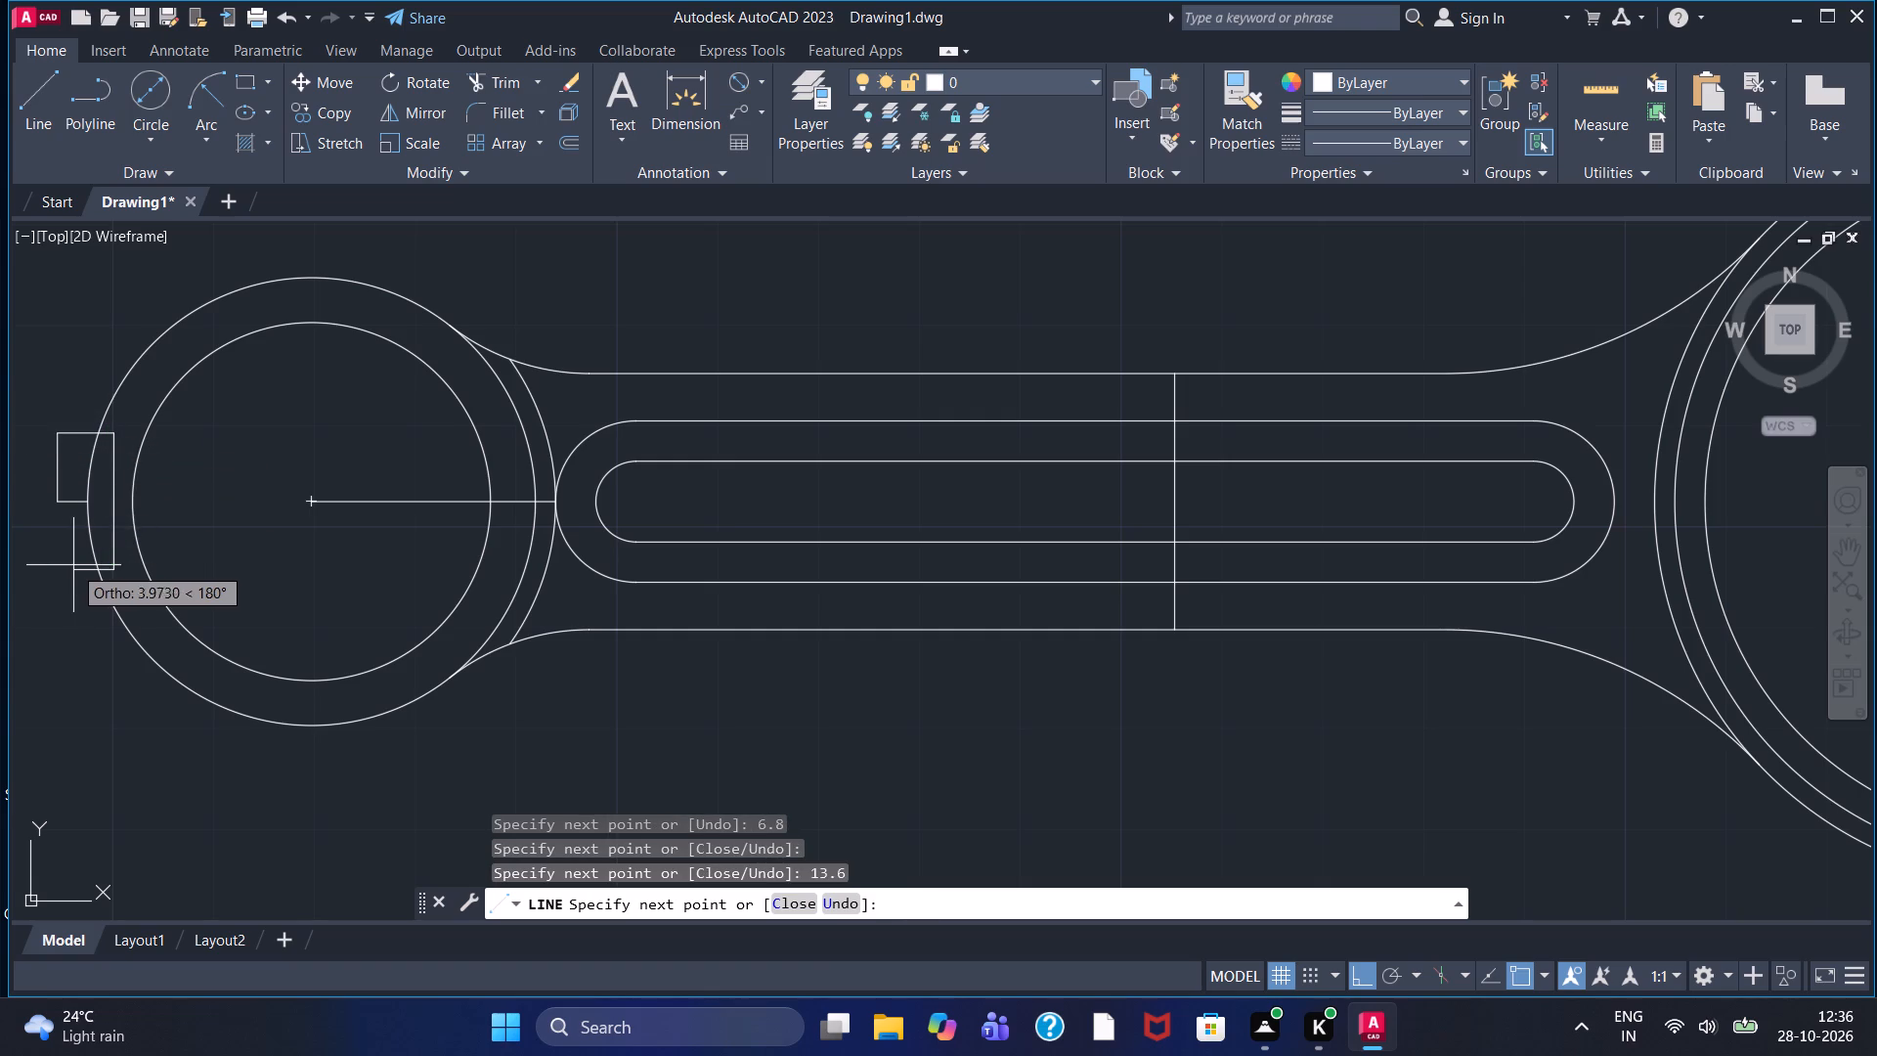
{"action": "left_click", "coordinate": [58, 568]}
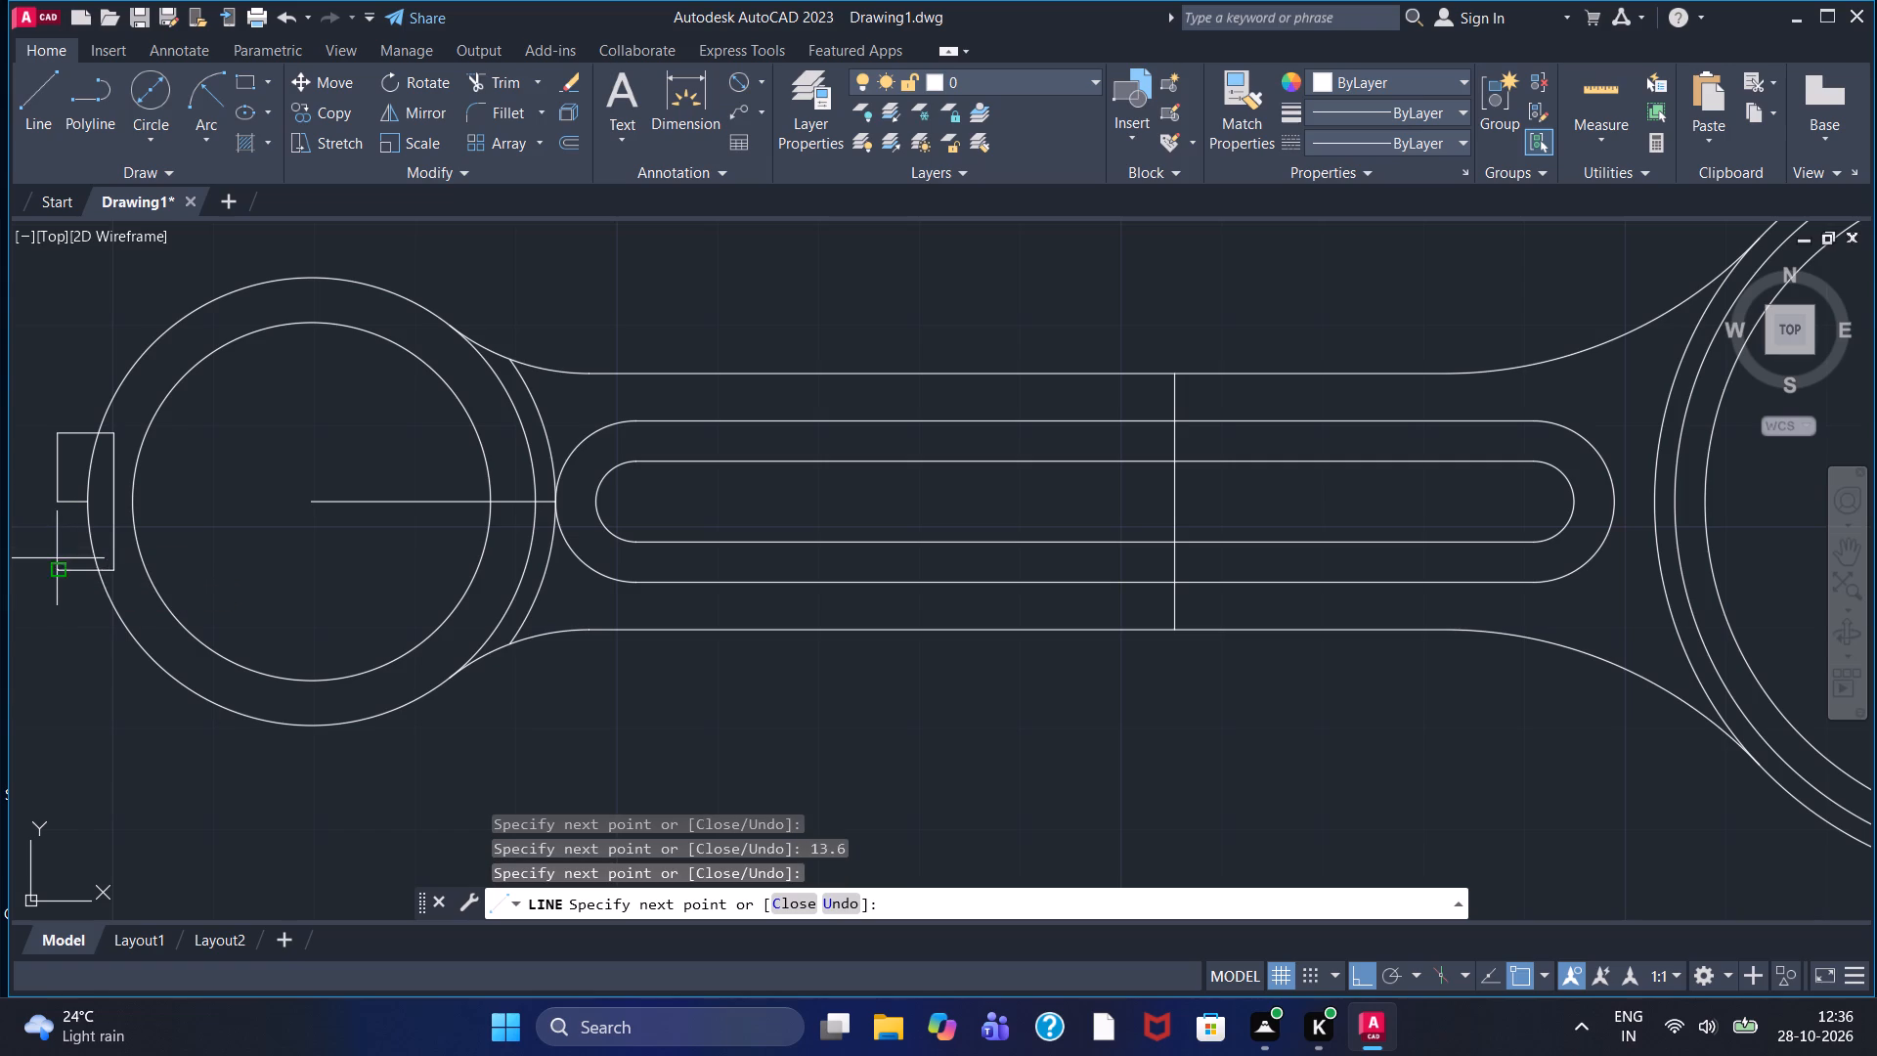
{"action": "left_click", "coordinate": [60, 504]}
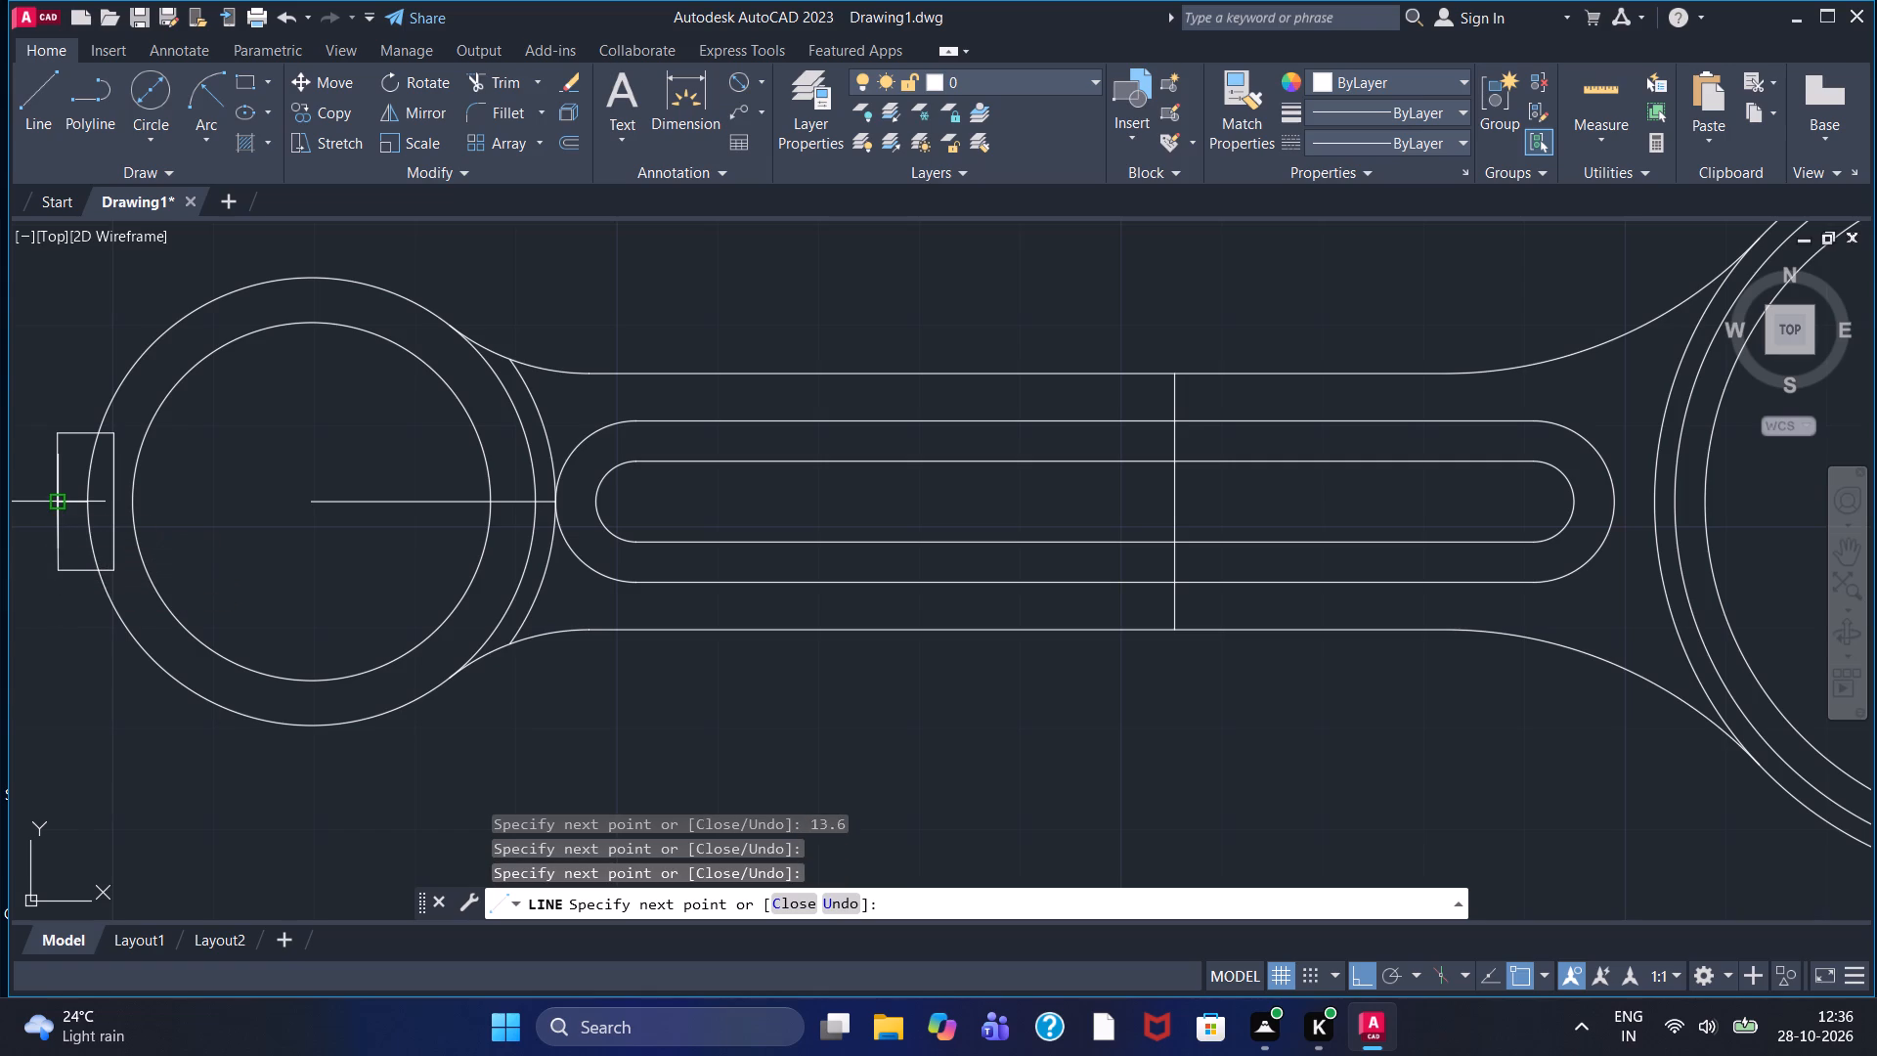
{"action": "key", "text": "Escape"}
Trim the lug's lines inside the small end's outer circle and remove the short centre line within the lug.
{"action": "scroll", "coordinate": [55, 482], "scroll_direction": "up", "scroll_amount": 2}
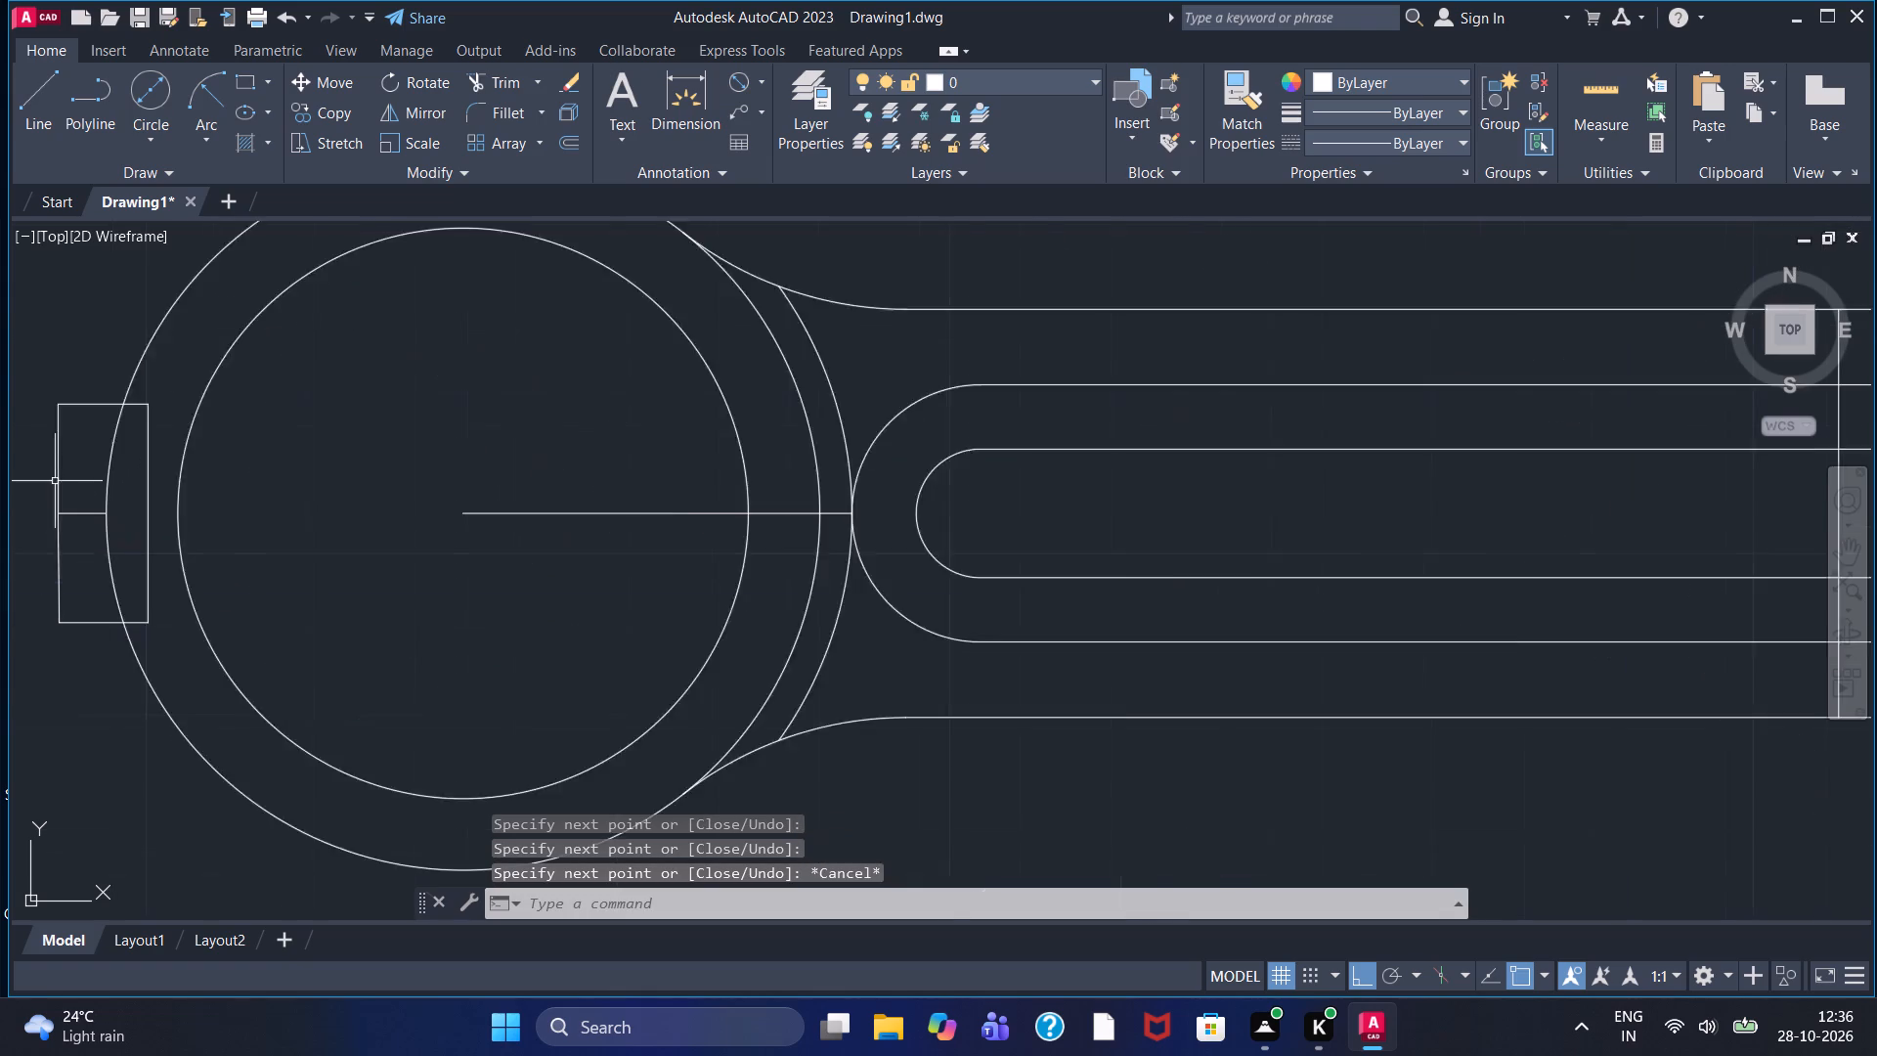
{"action": "left_click", "coordinate": [491, 88]}
{"action": "left_click", "coordinate": [186, 356]}
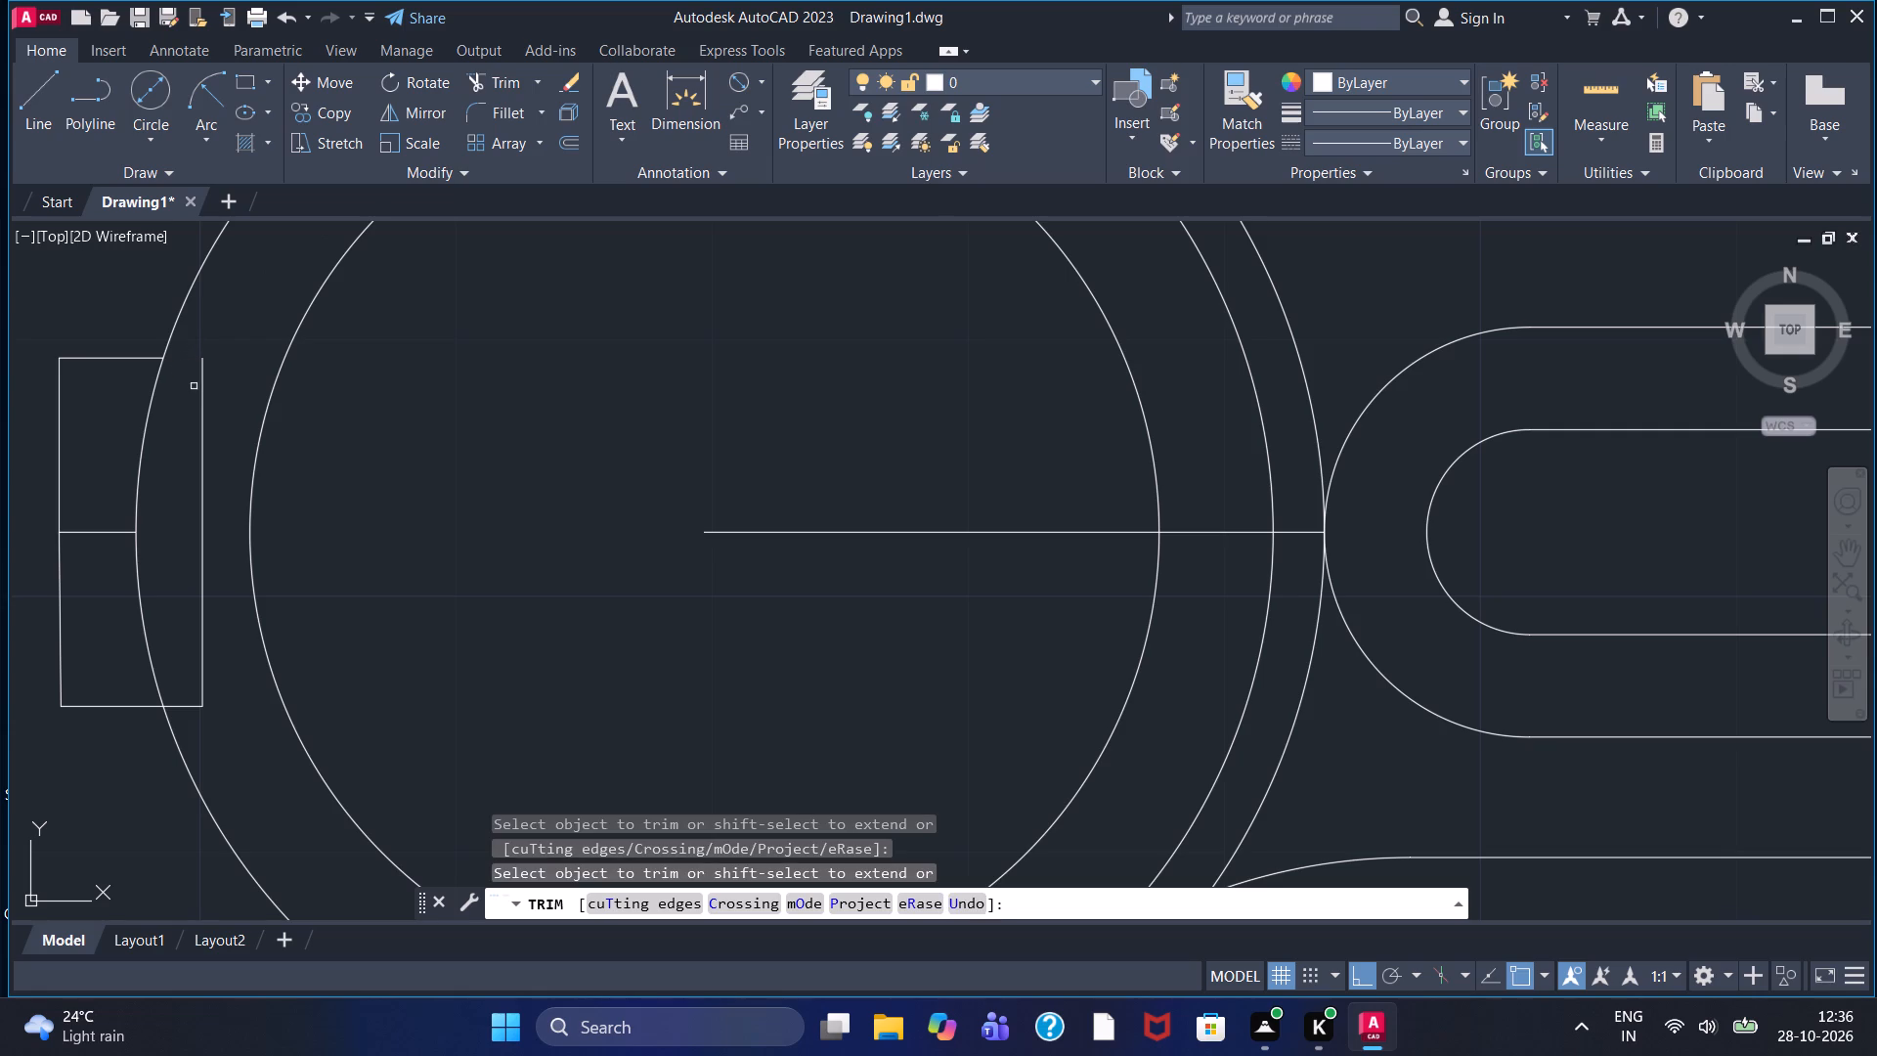
{"action": "left_click", "coordinate": [202, 397]}
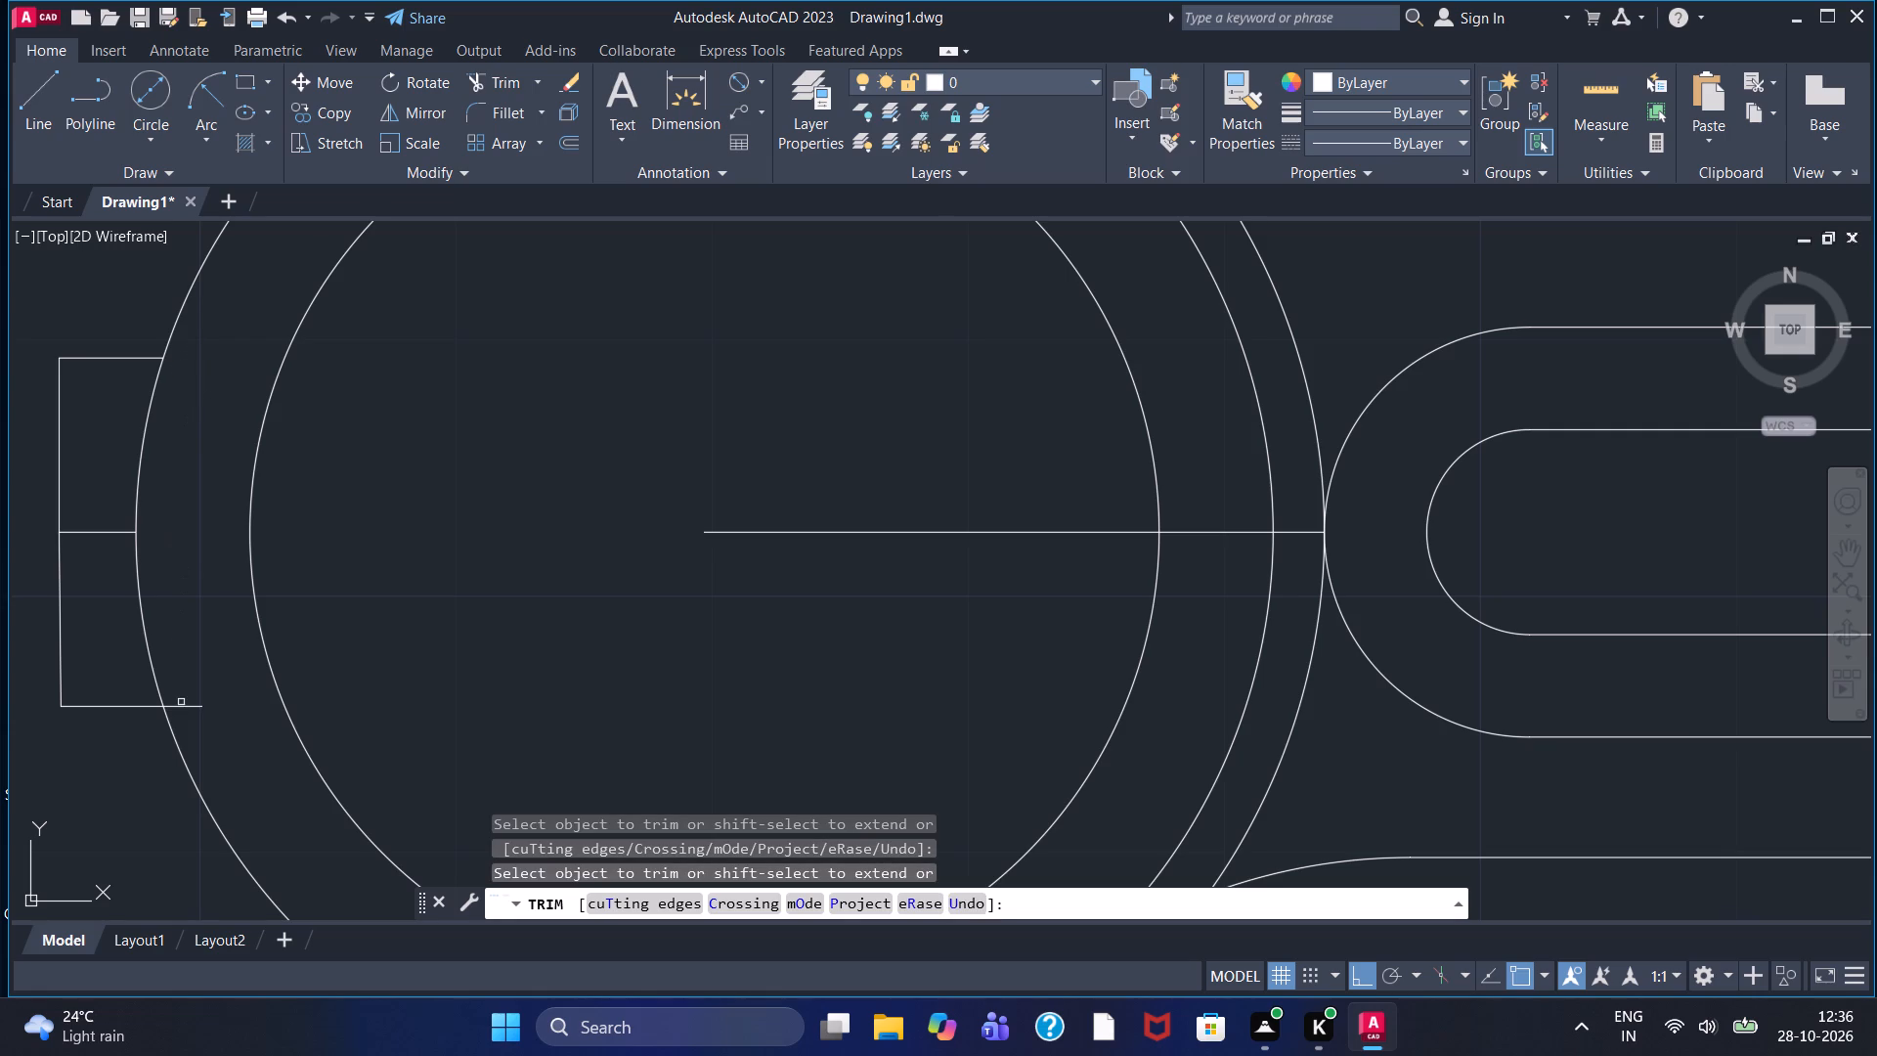
{"action": "left_click", "coordinate": [184, 705]}
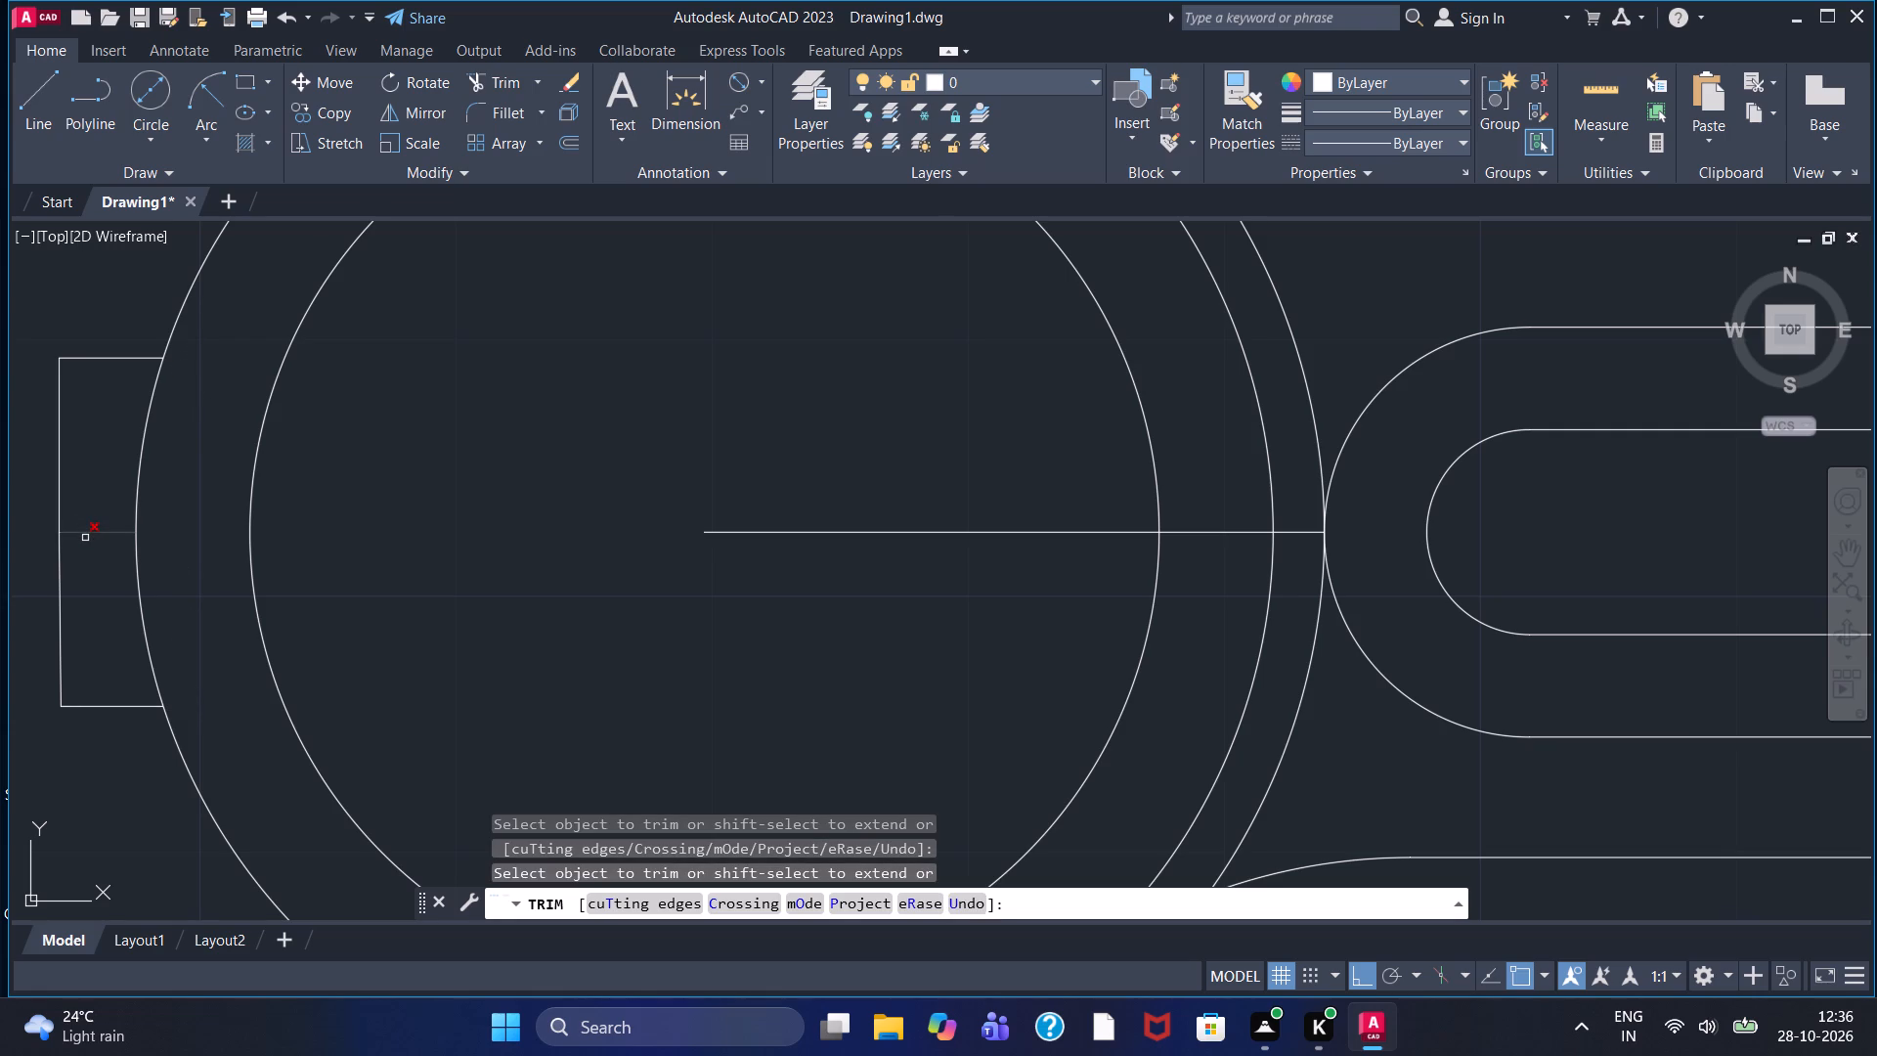
{"action": "left_click", "coordinate": [90, 533]}
Fillet both junctions between the lug's horizontal edges and the small end's outer circle with radius 4.
{"action": "left_click", "coordinate": [501, 116]}
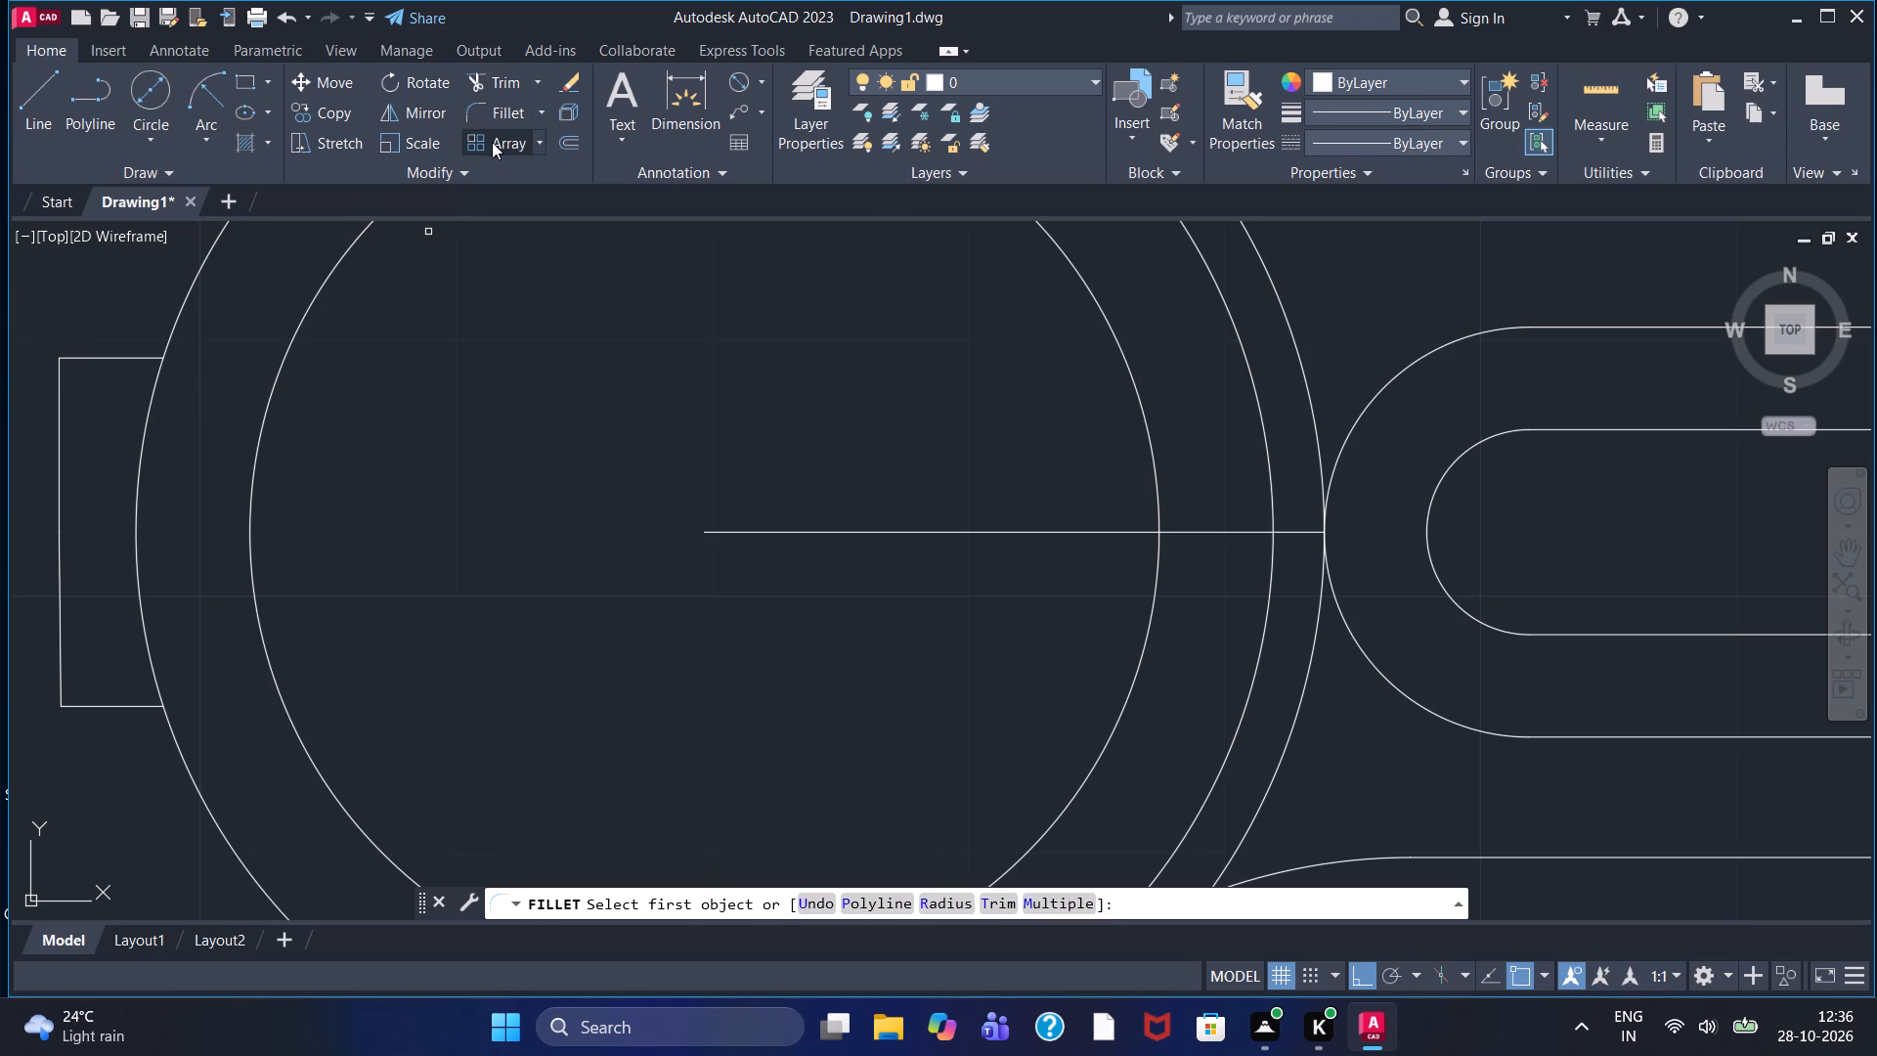
{"action": "left_click", "coordinate": [938, 908]}
{"action": "left_click", "coordinate": [938, 908]}
{"action": "key", "text": "4"}
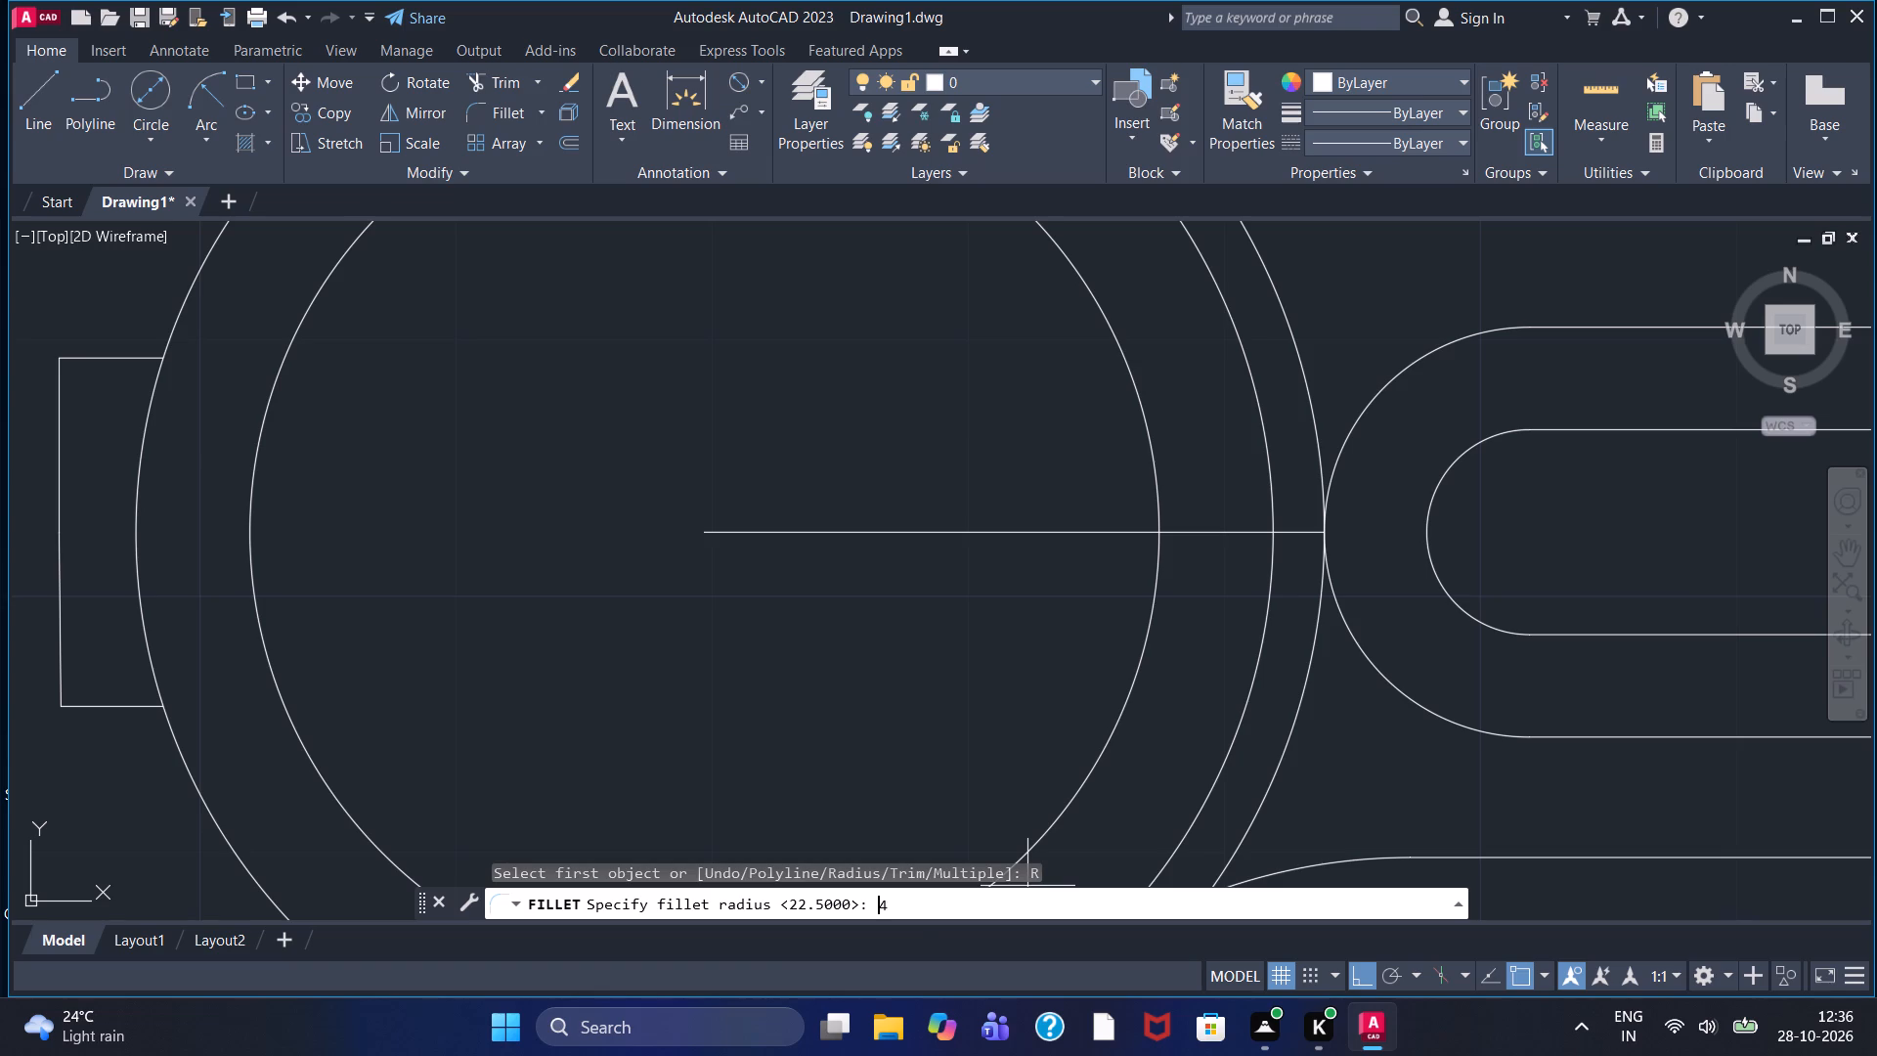
{"action": "key", "text": "Return"}
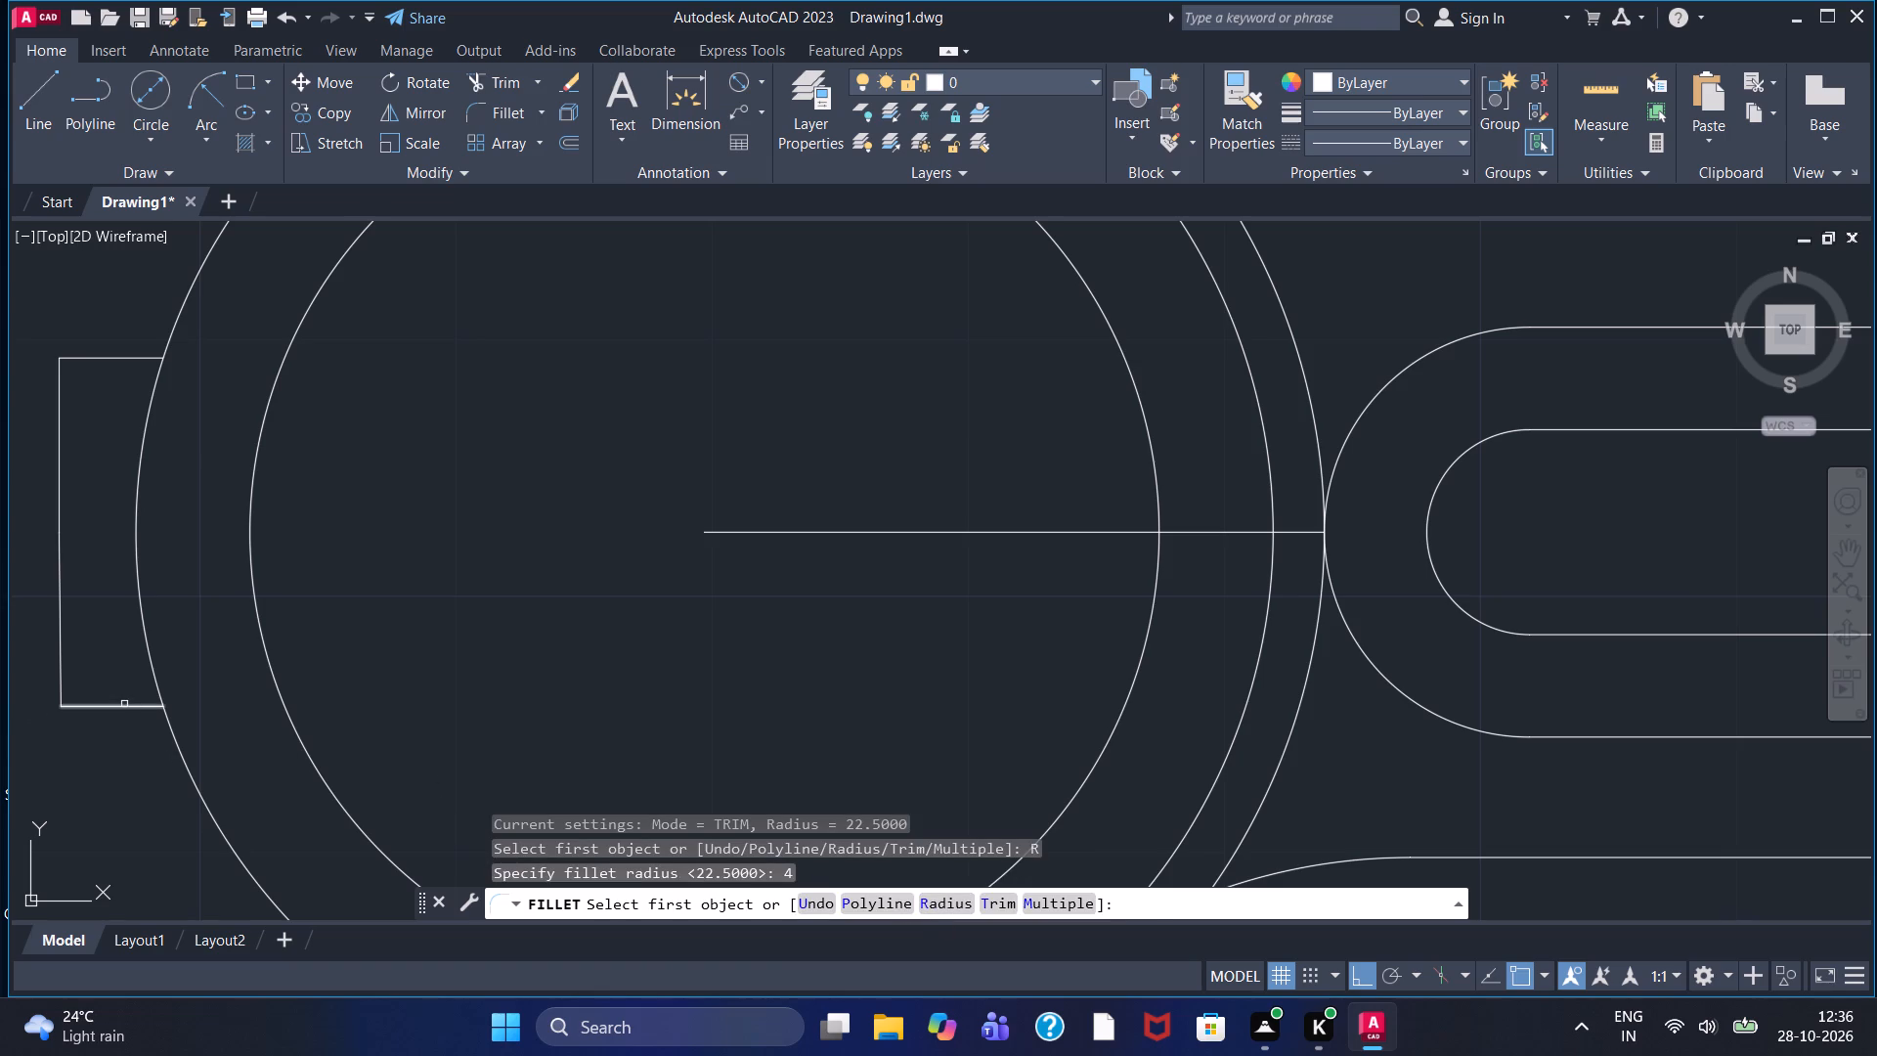
{"action": "left_click", "coordinate": [125, 705]}
{"action": "left_click", "coordinate": [183, 759]}
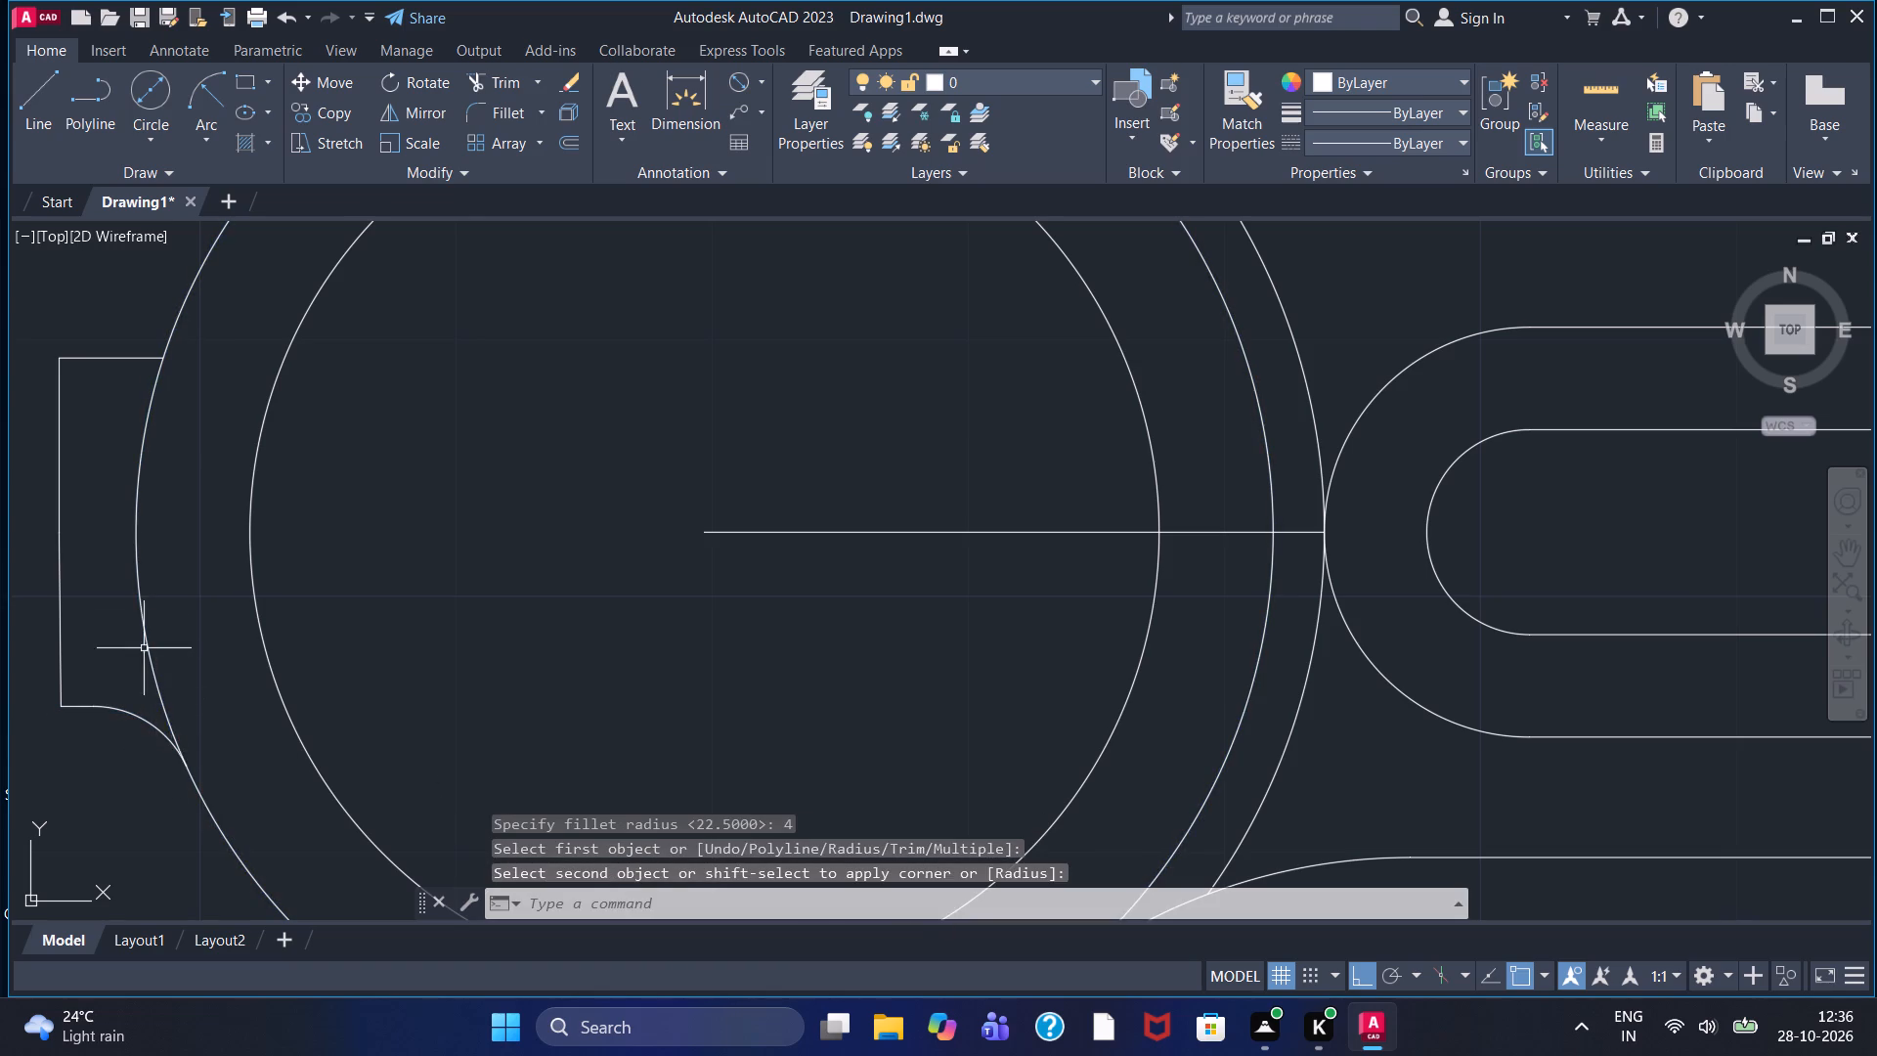
{"action": "right_click", "coordinate": [139, 617]}
{"action": "left_click", "coordinate": [275, 151]}
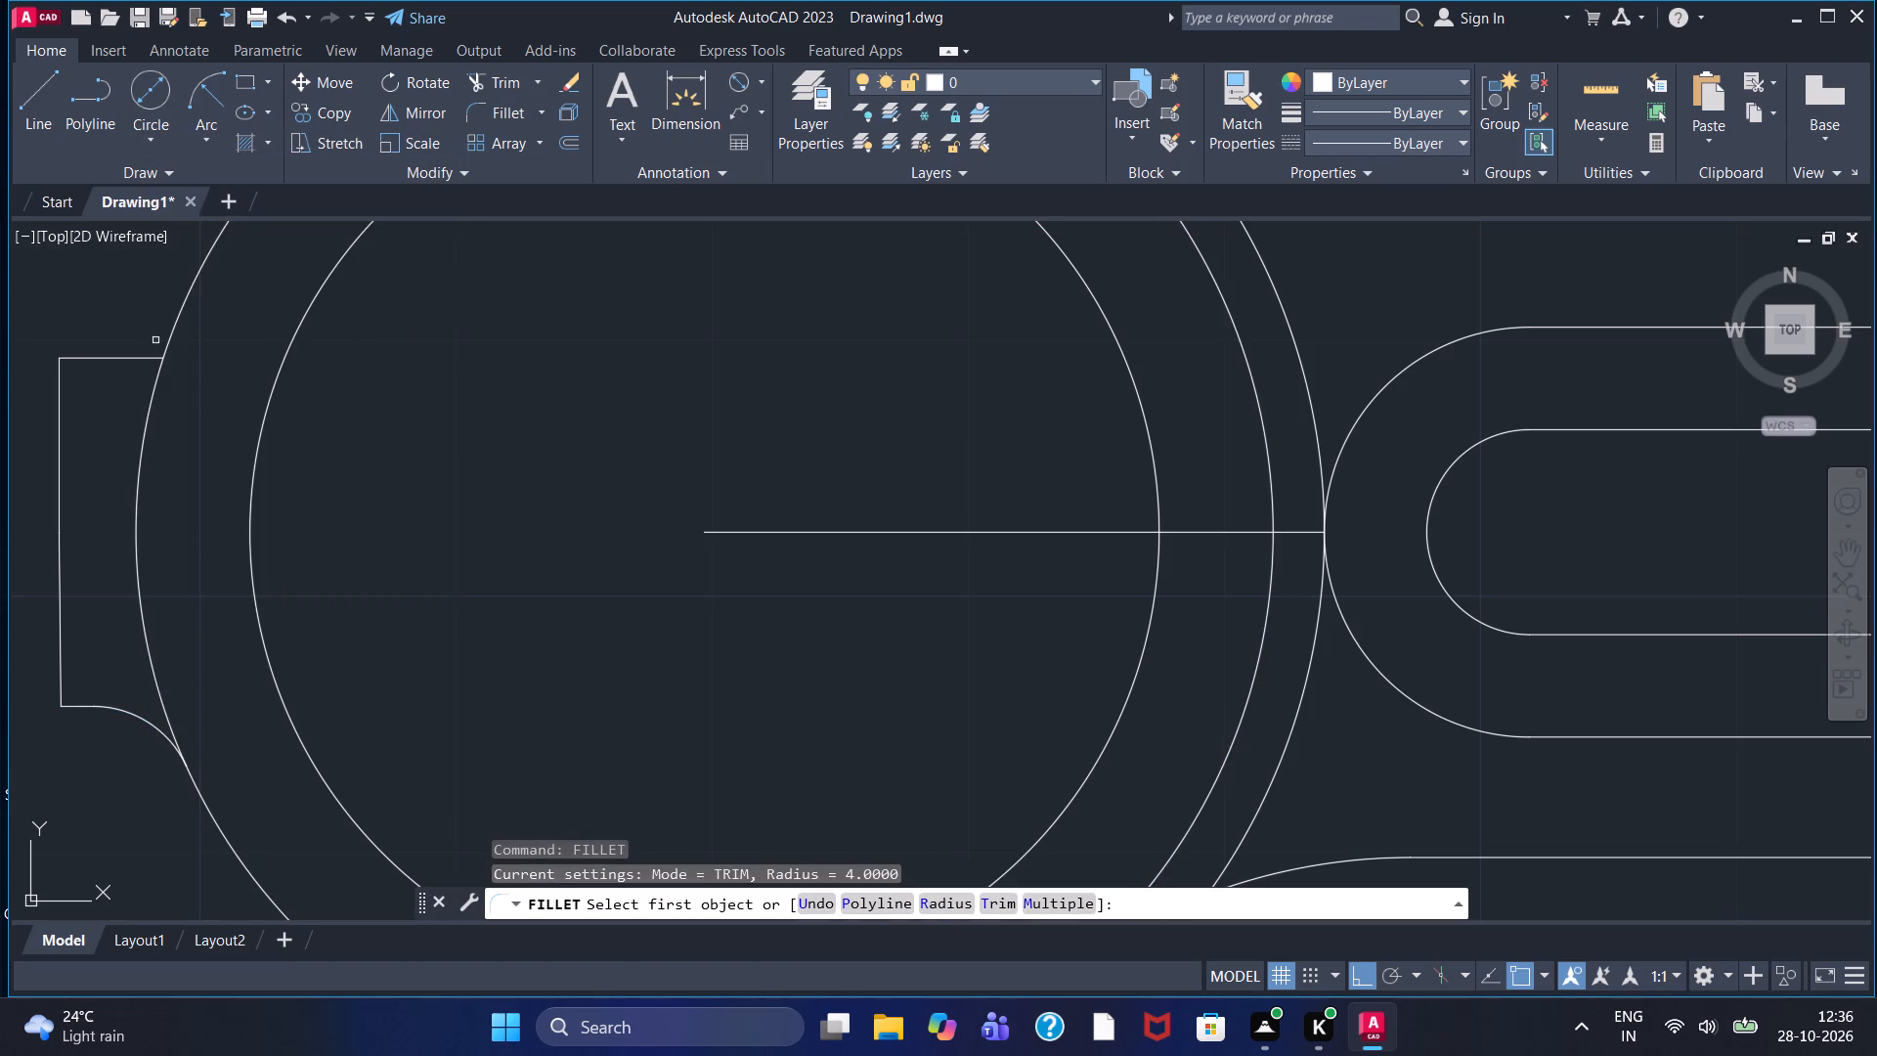
{"action": "left_click", "coordinate": [135, 359]}
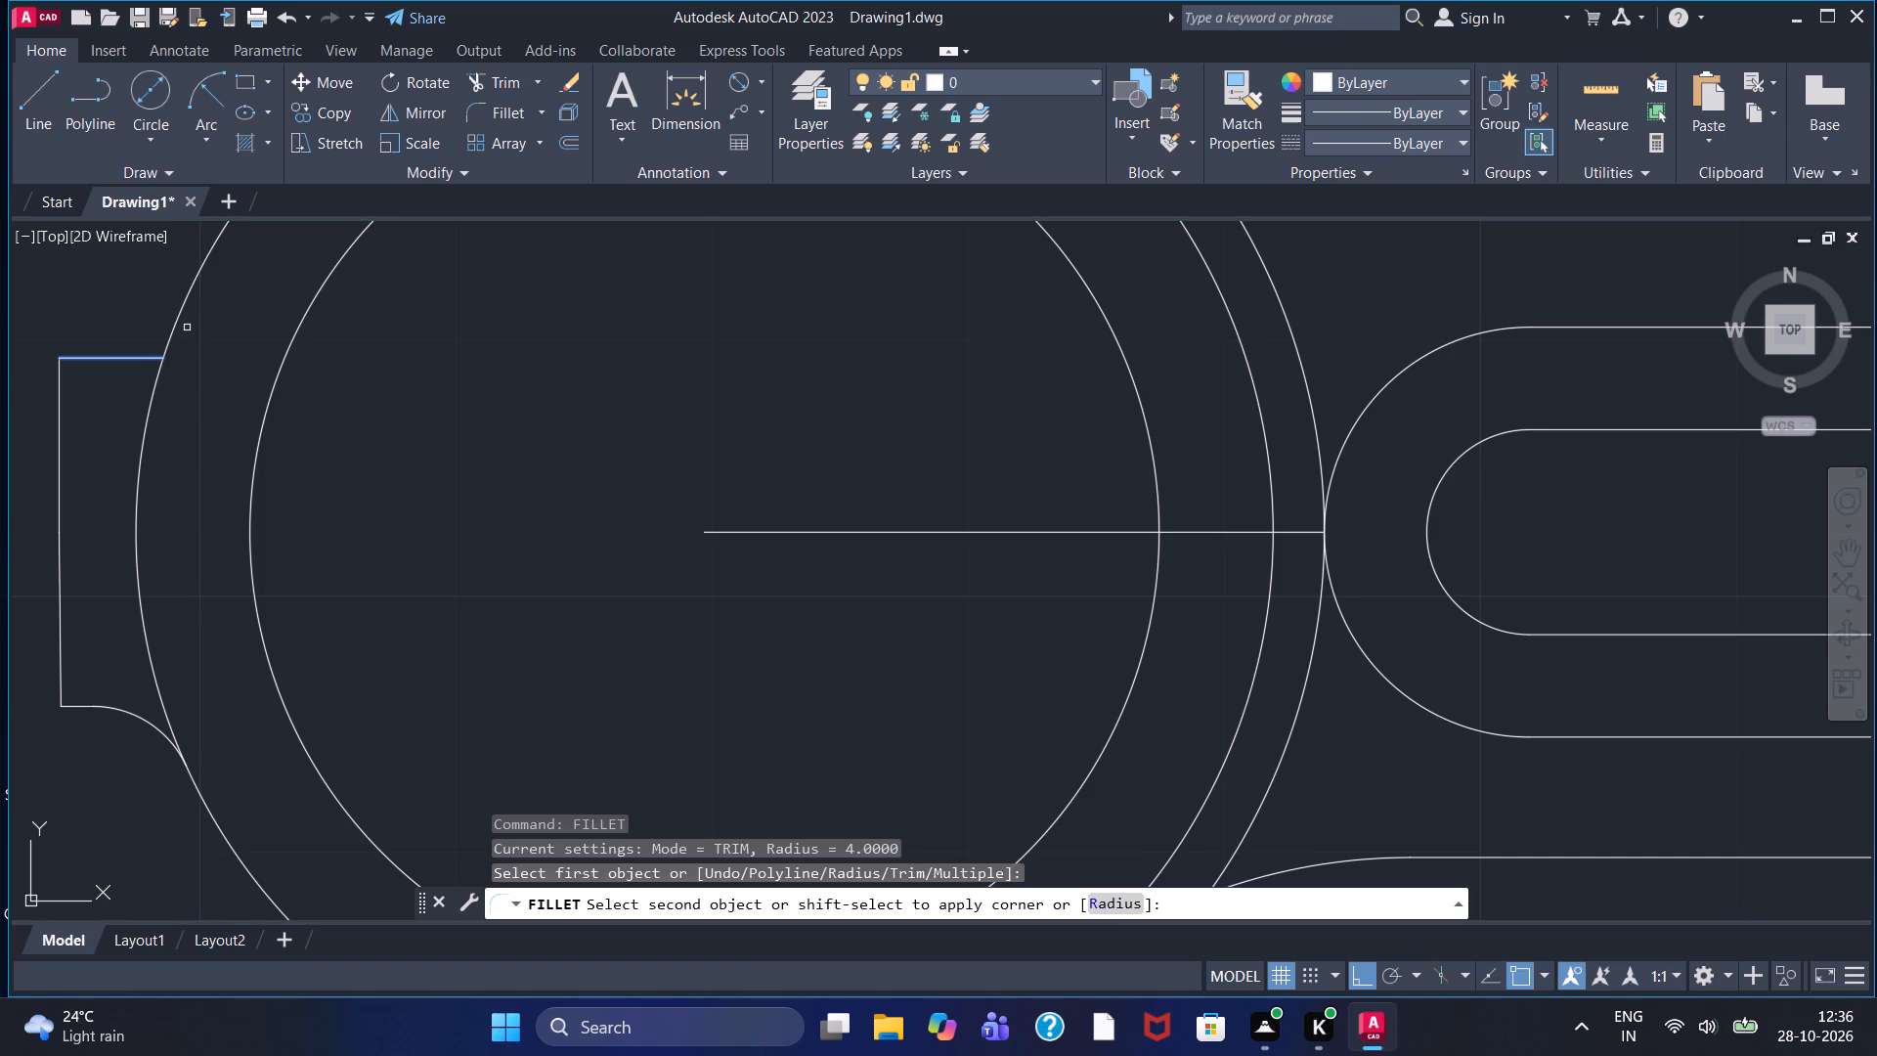
{"action": "left_click", "coordinate": [180, 314]}
{"action": "scroll", "coordinate": [176, 336], "scroll_direction": "down", "scroll_amount": 1}
{"action": "middle_click_drag", "start_coordinate": [185, 365], "coordinate": [166, 473]}
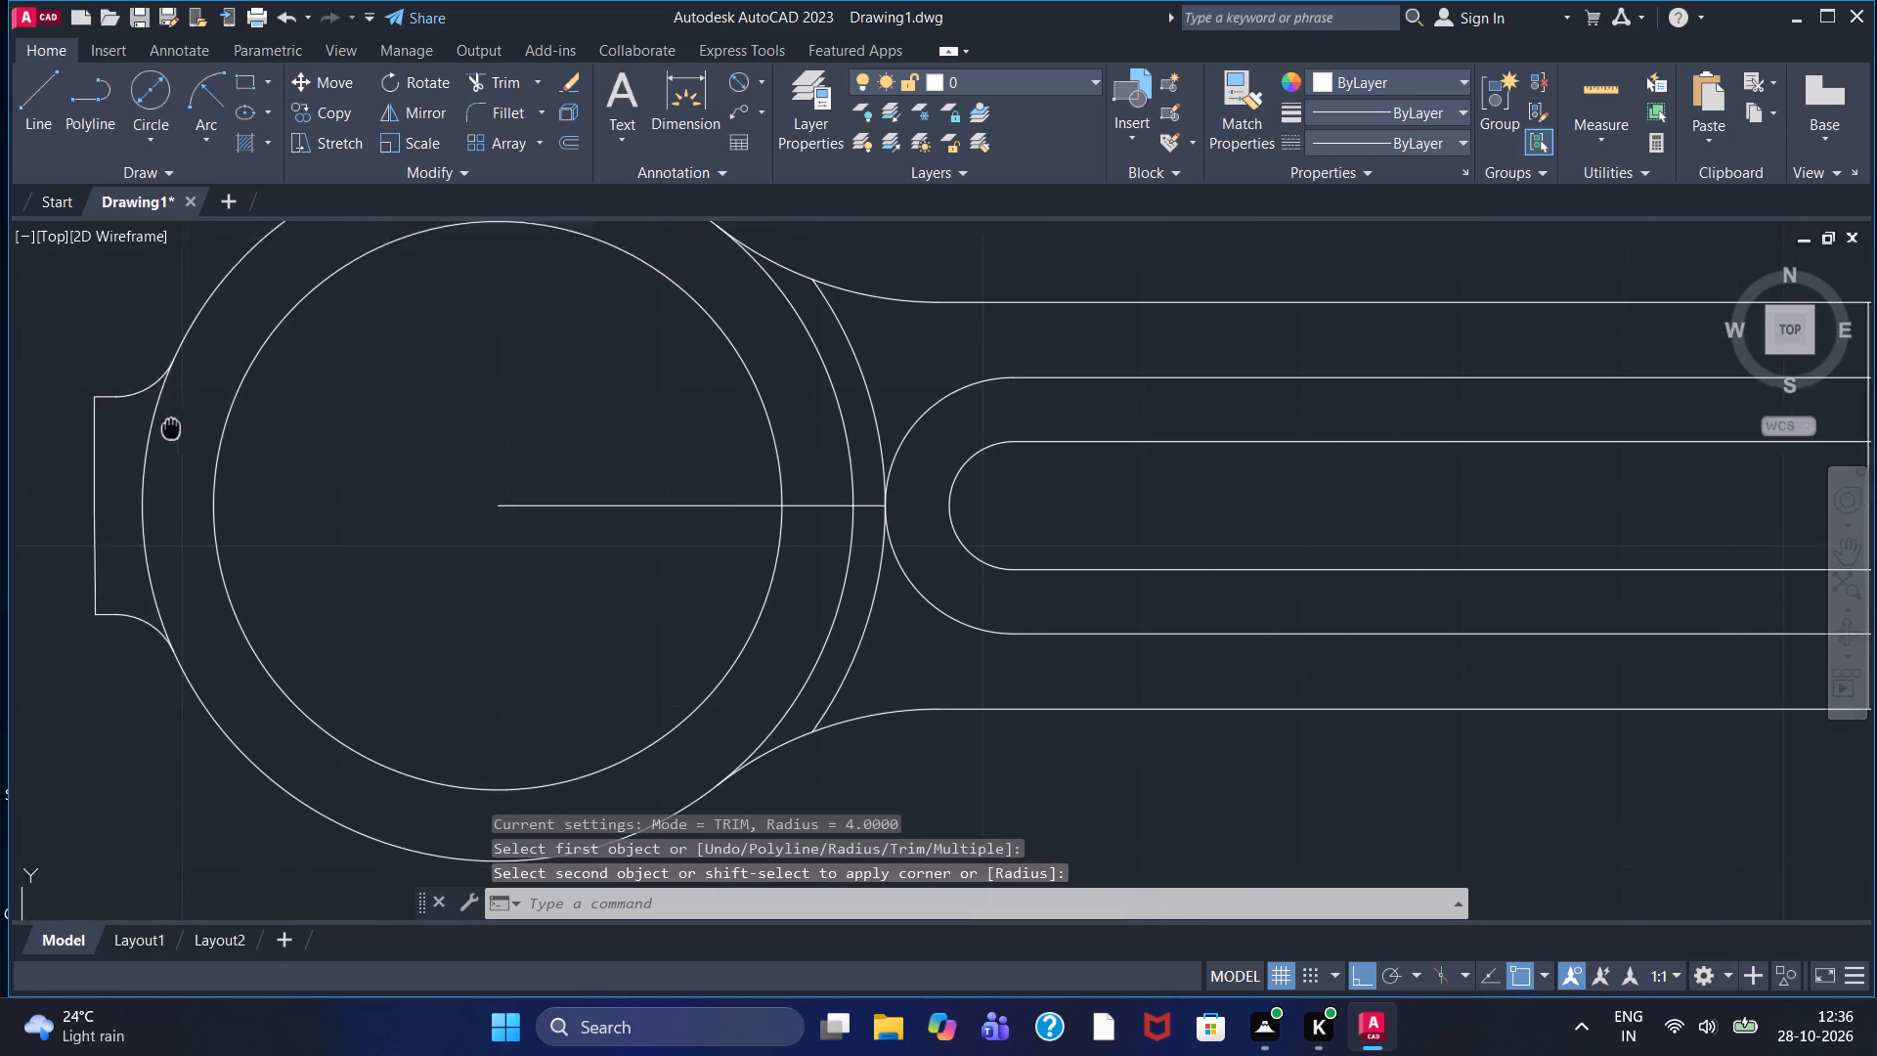
Draw a lug outline from the top quadrant of the small end's outer circle: 6.9 left, about 3.1 down and 13.6 right.
{"action": "middle_click_drag", "start_coordinate": [166, 473], "coordinate": [164, 479]}
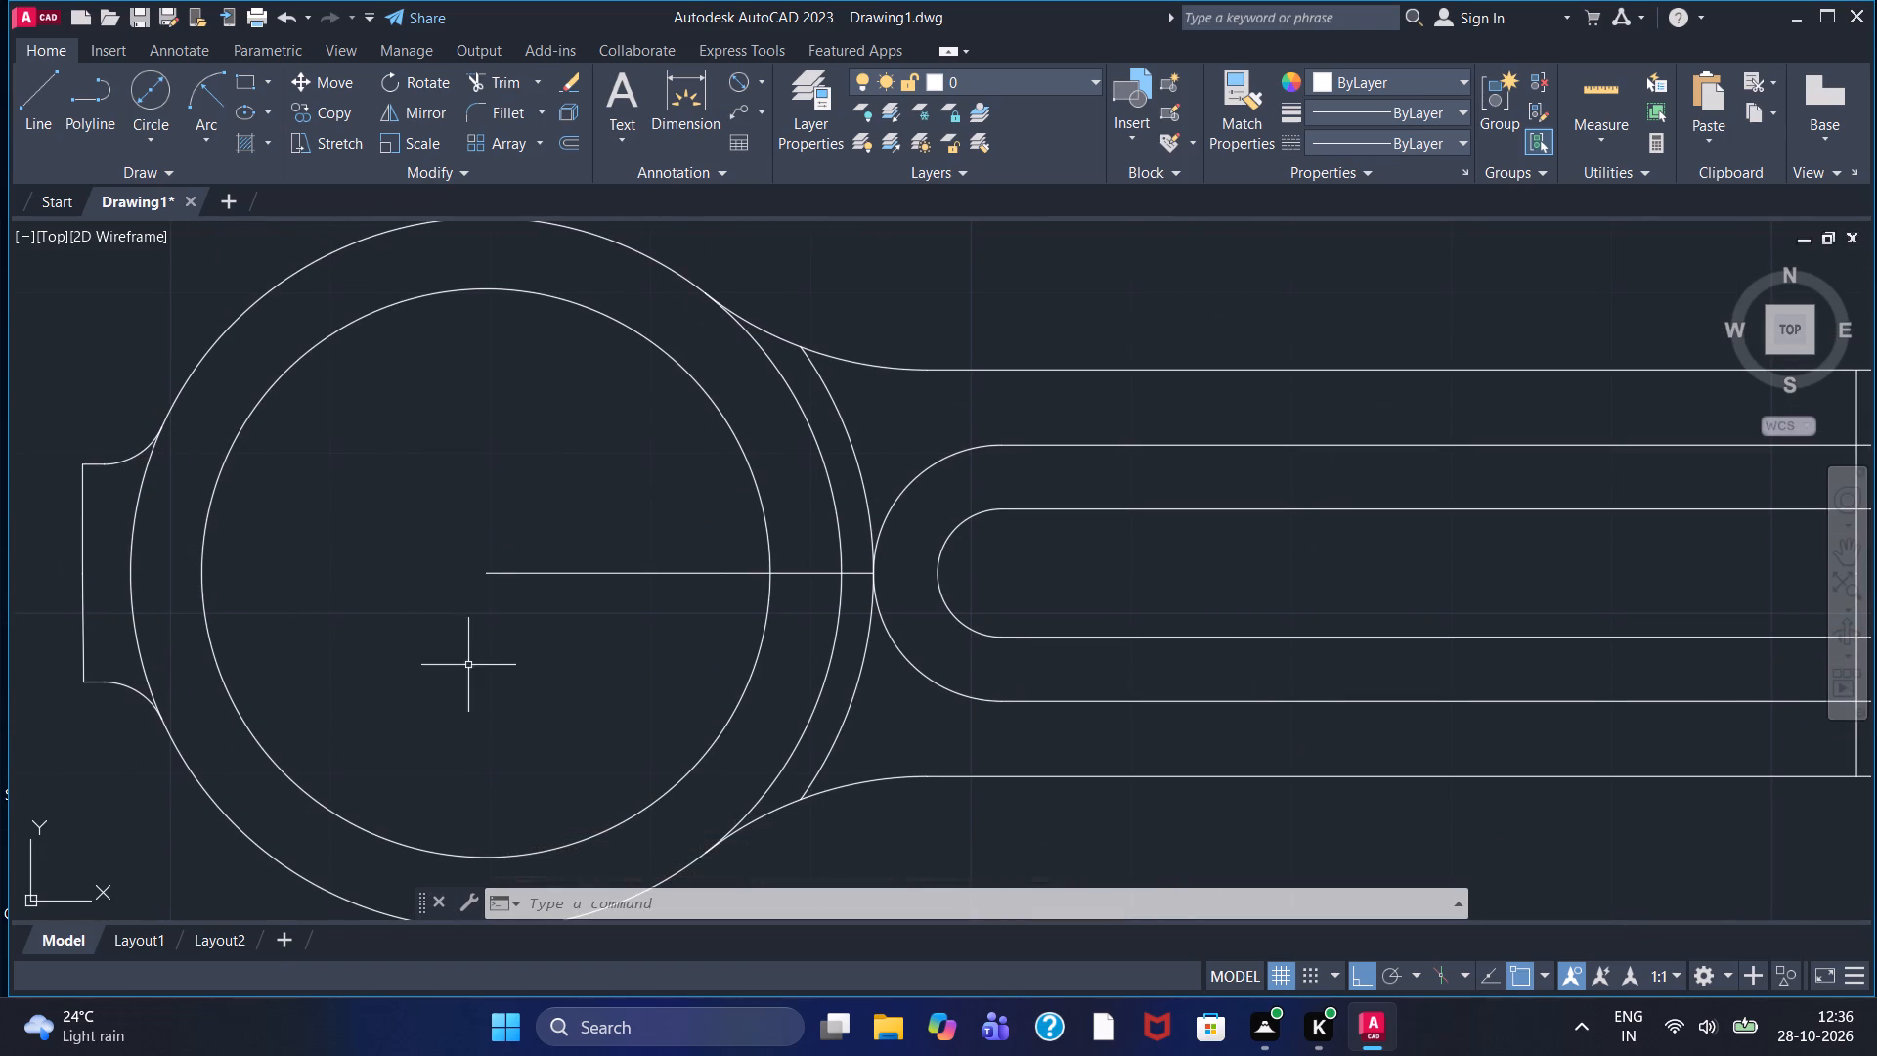
{"action": "scroll", "coordinate": [577, 439], "scroll_direction": "down", "scroll_amount": 1}
{"action": "middle_click_drag", "start_coordinate": [571, 461], "coordinate": [546, 591]}
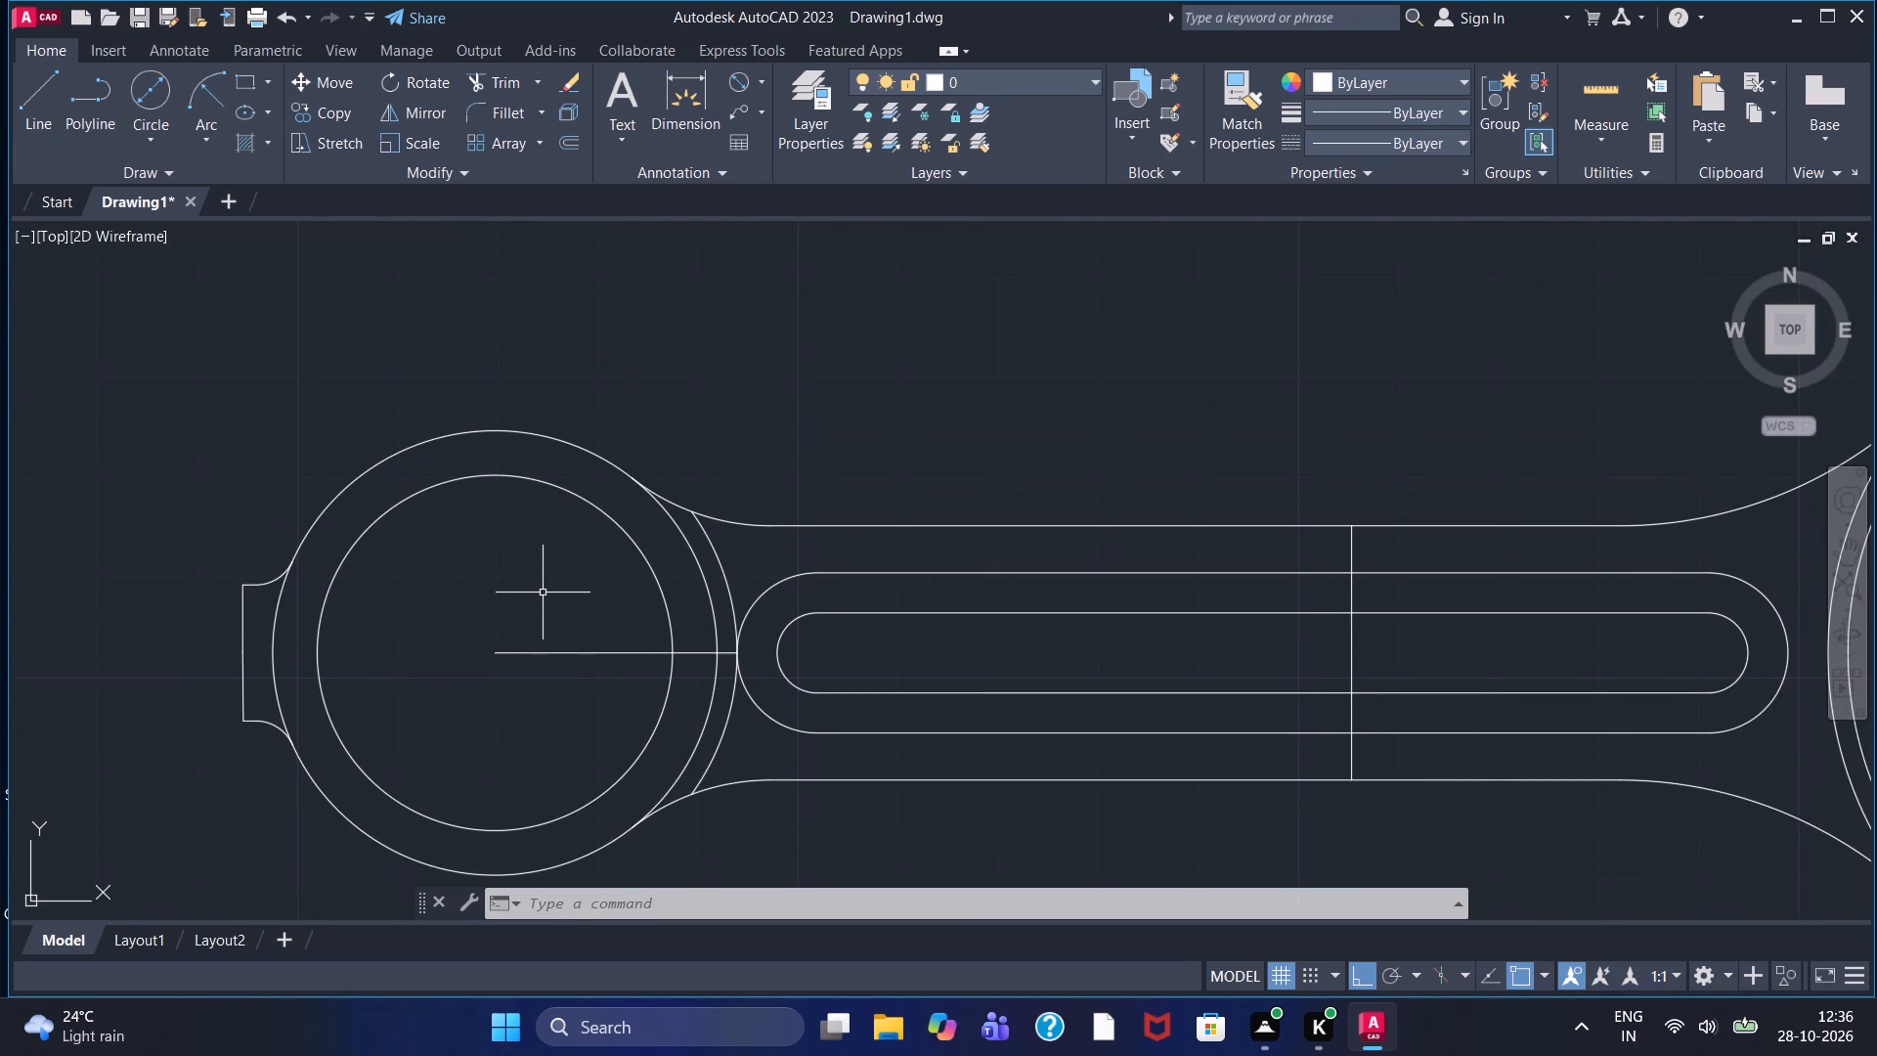
{"action": "left_click", "coordinate": [27, 125]}
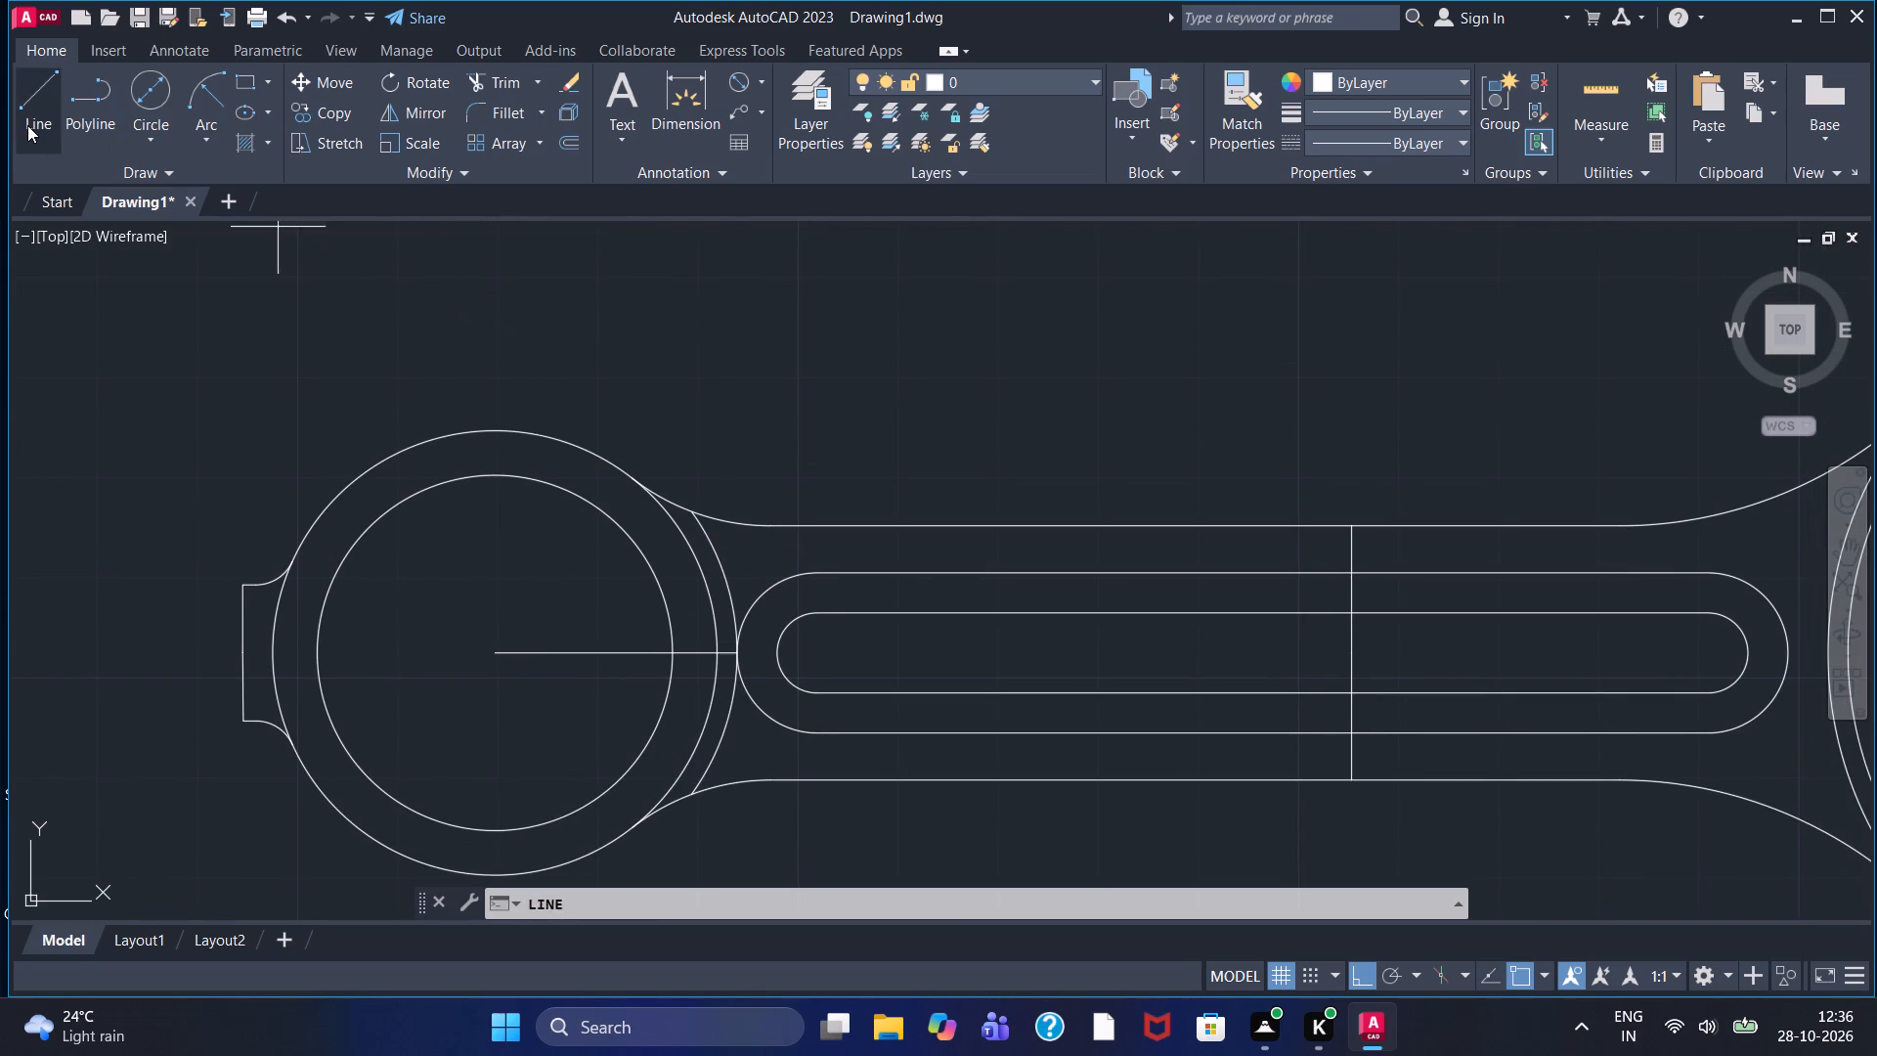
{"action": "left_click", "coordinate": [489, 436]}
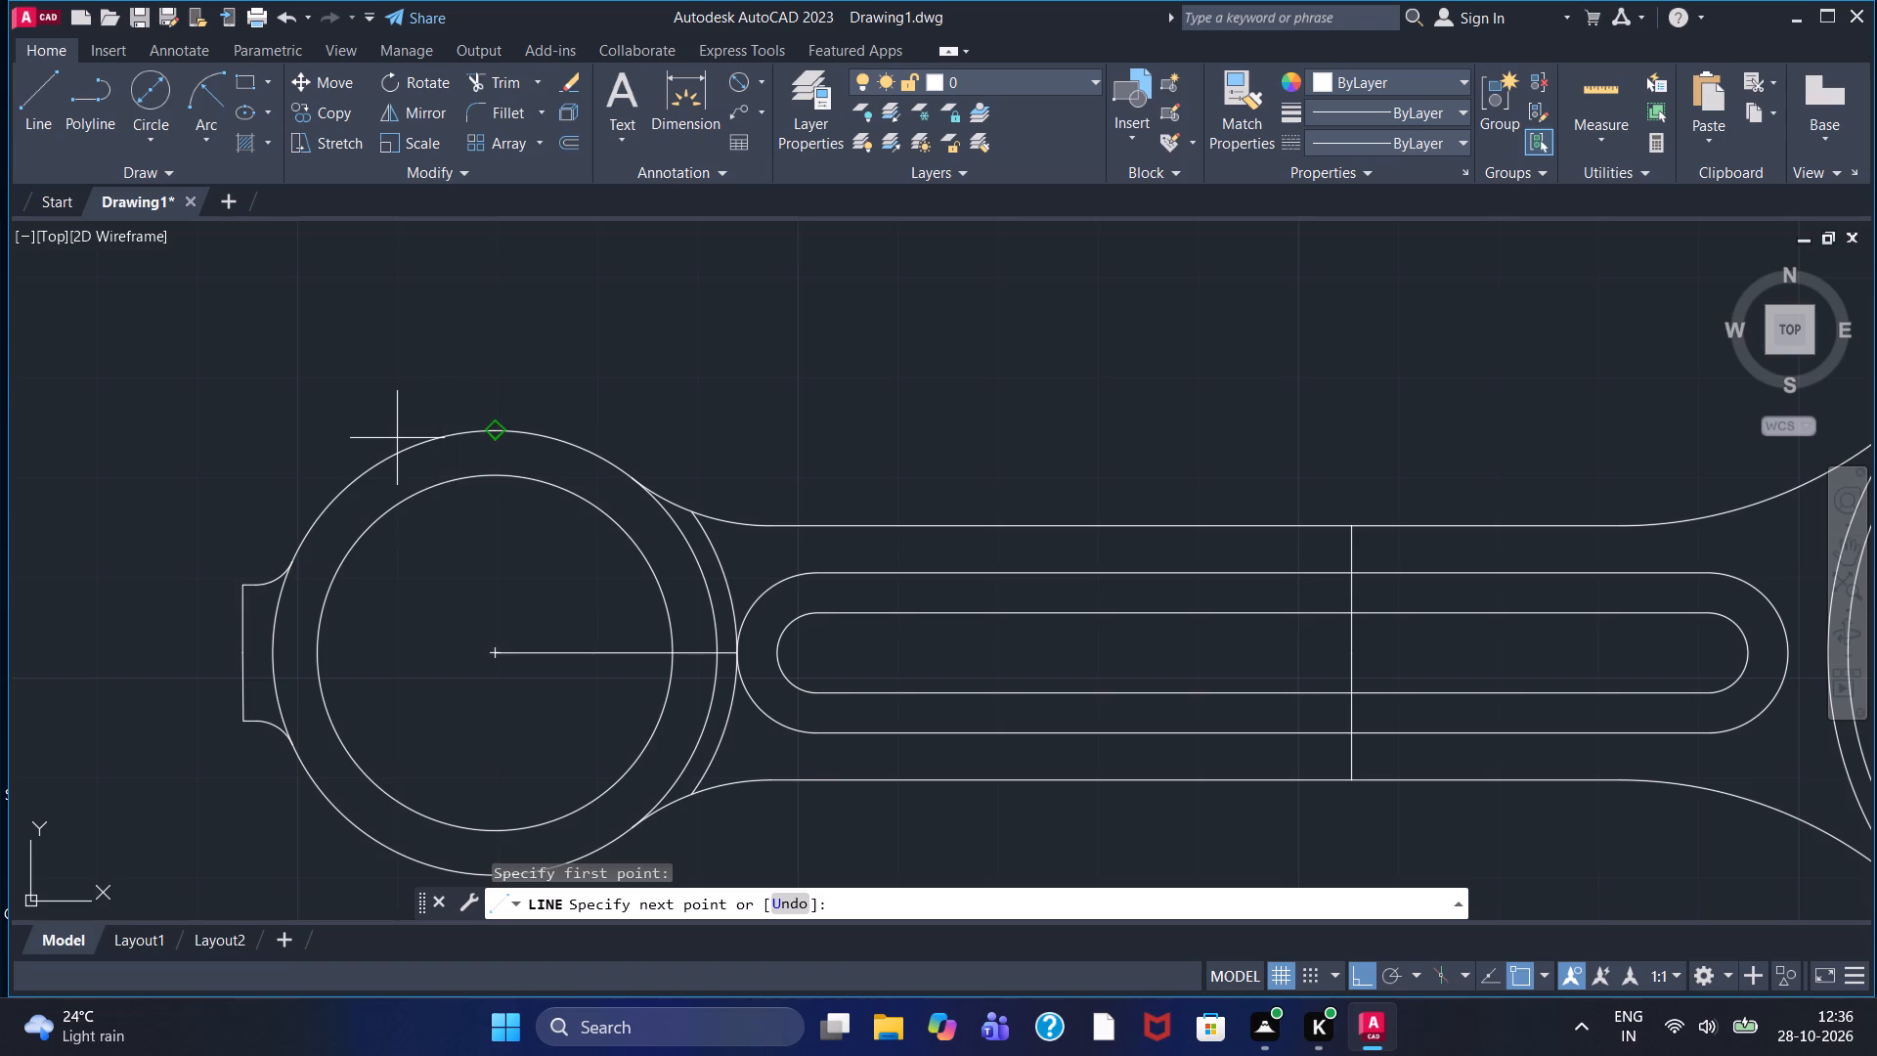
{"action": "type", "text": "6."}
{"action": "key", "text": "9"}
{"action": "key", "text": "Return"}
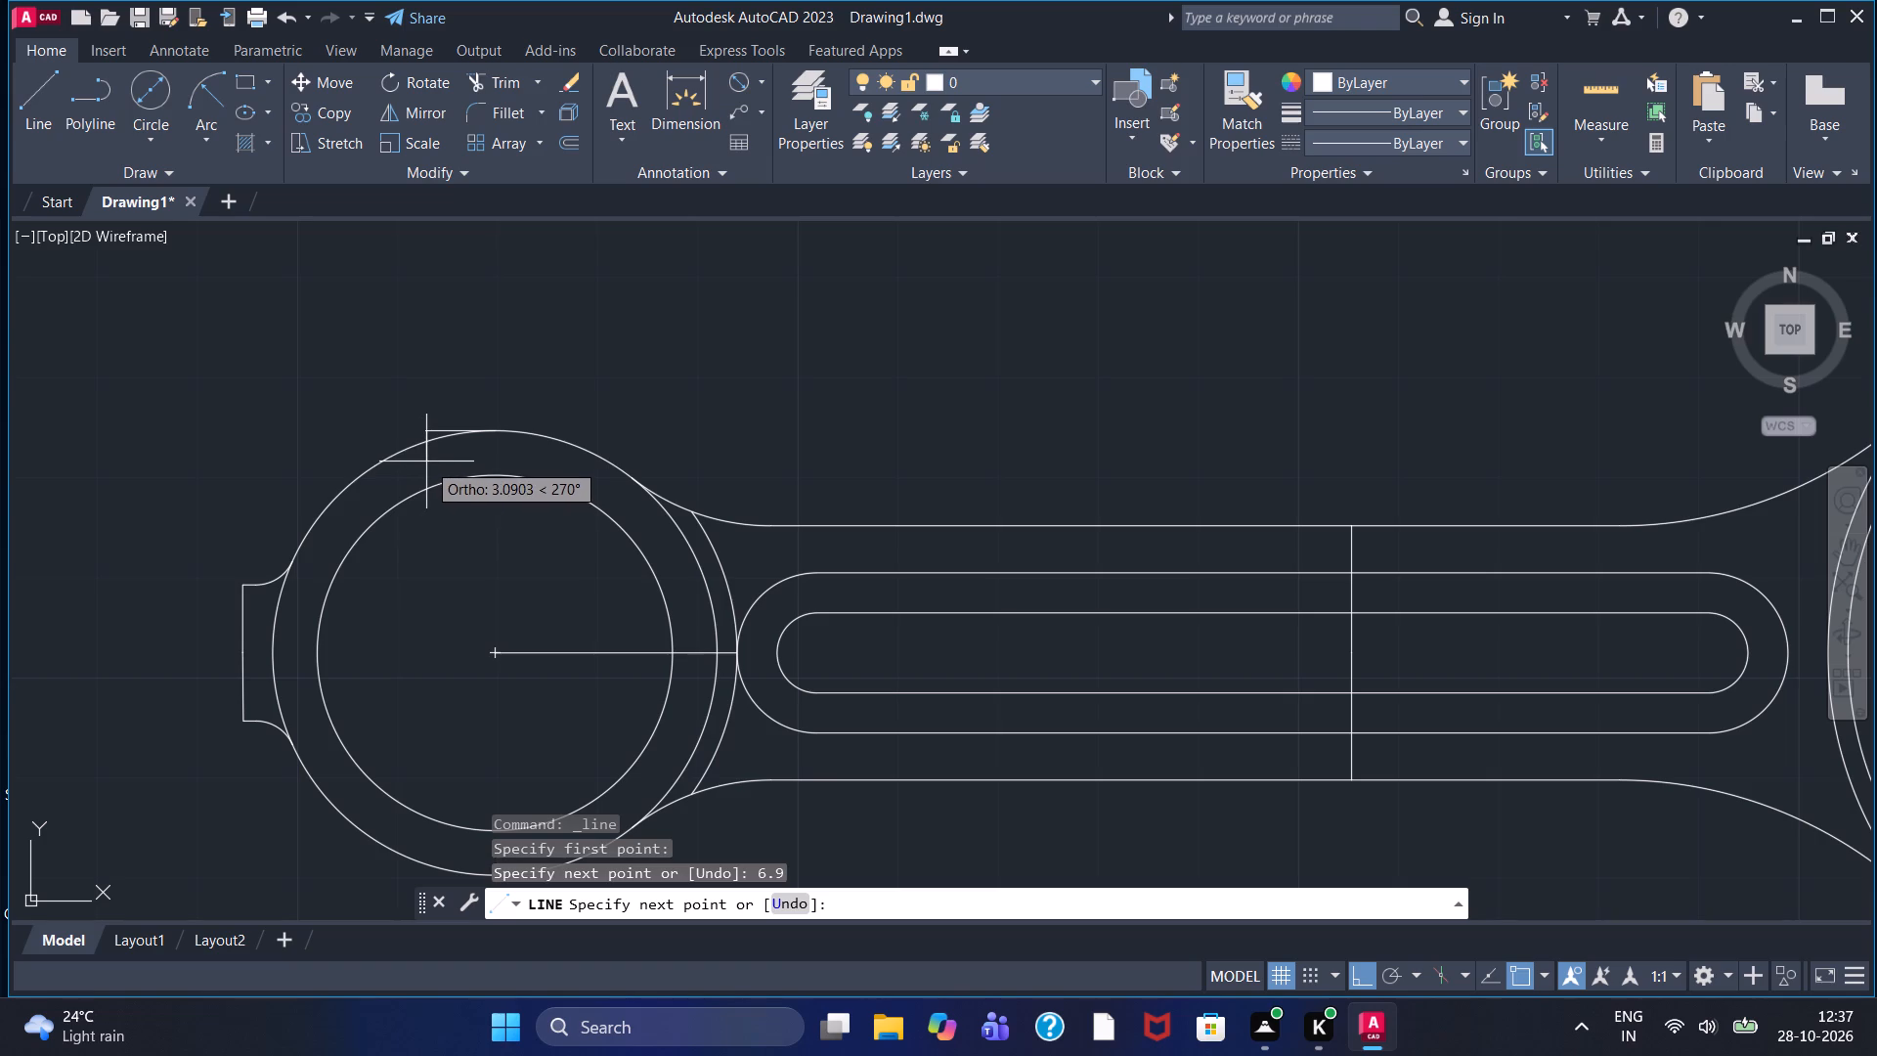
{"action": "left_click", "coordinate": [426, 462]}
{"action": "type", "text": "13."}
{"action": "key", "text": "6"}
{"action": "key", "text": "Return"}
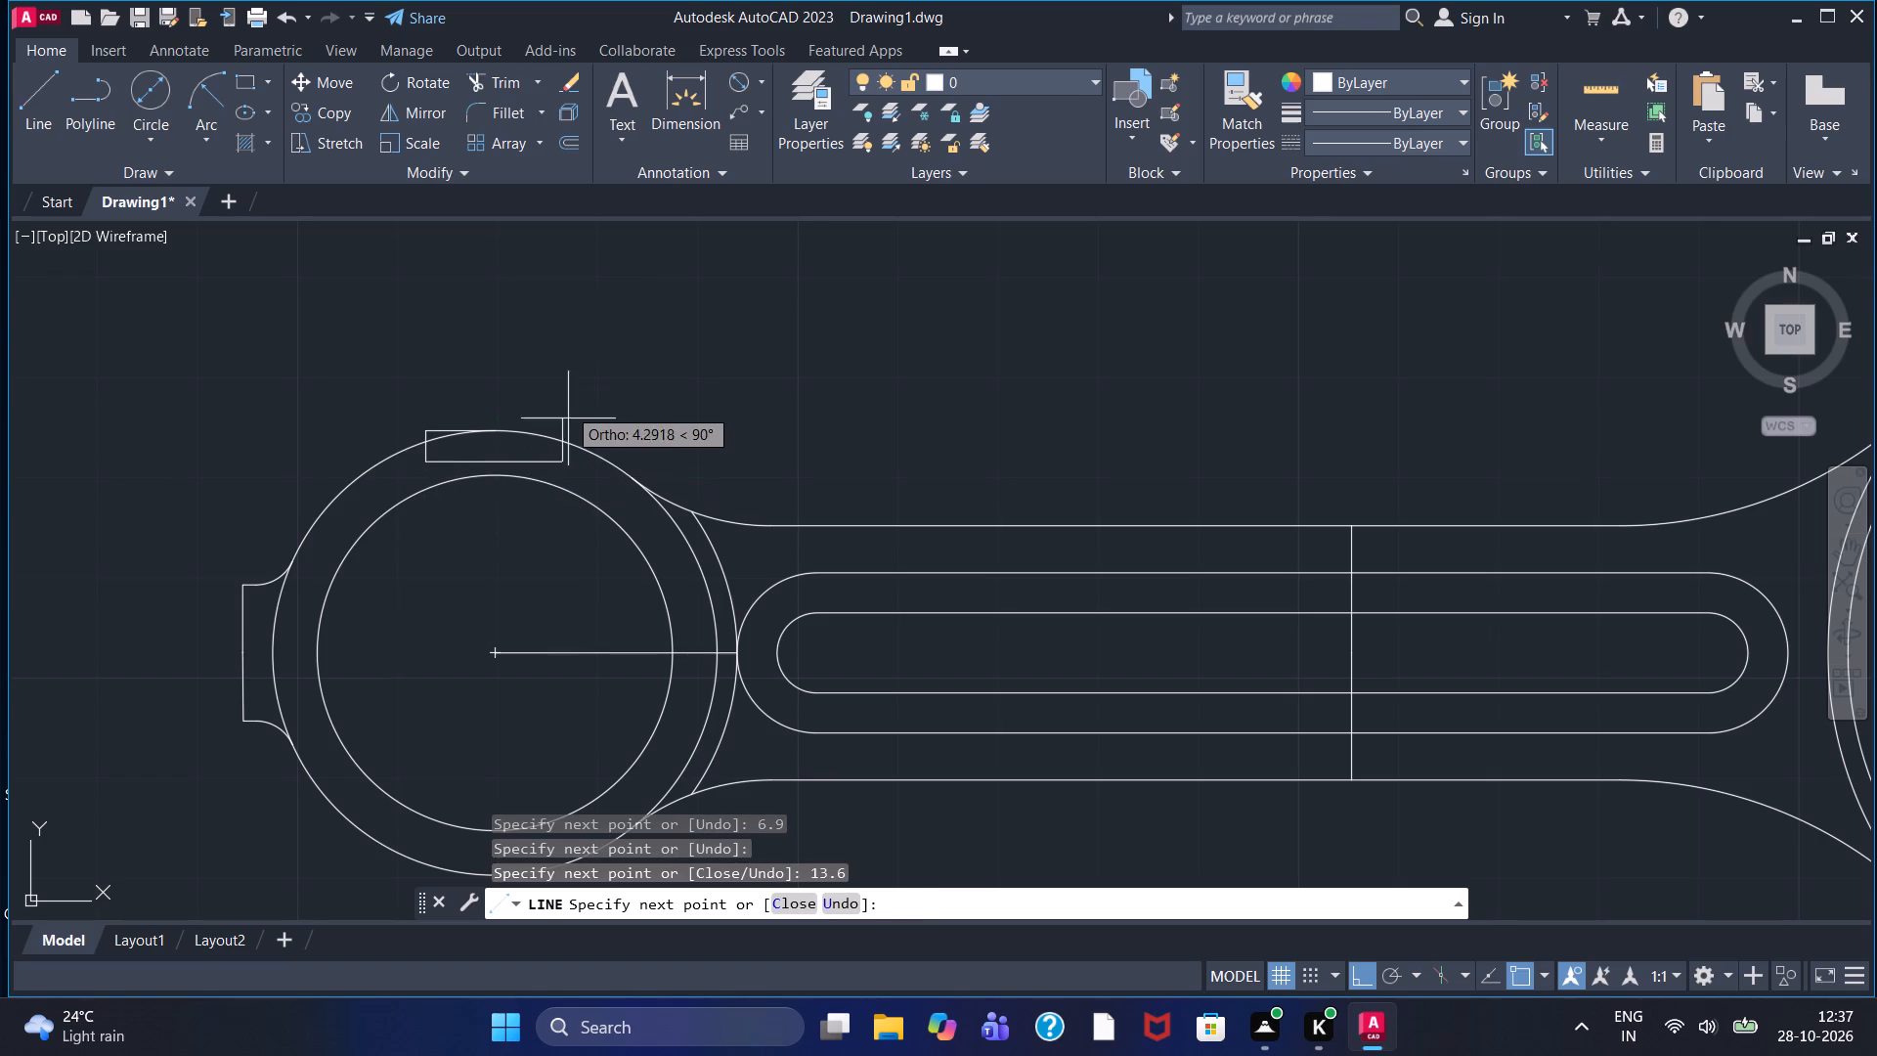
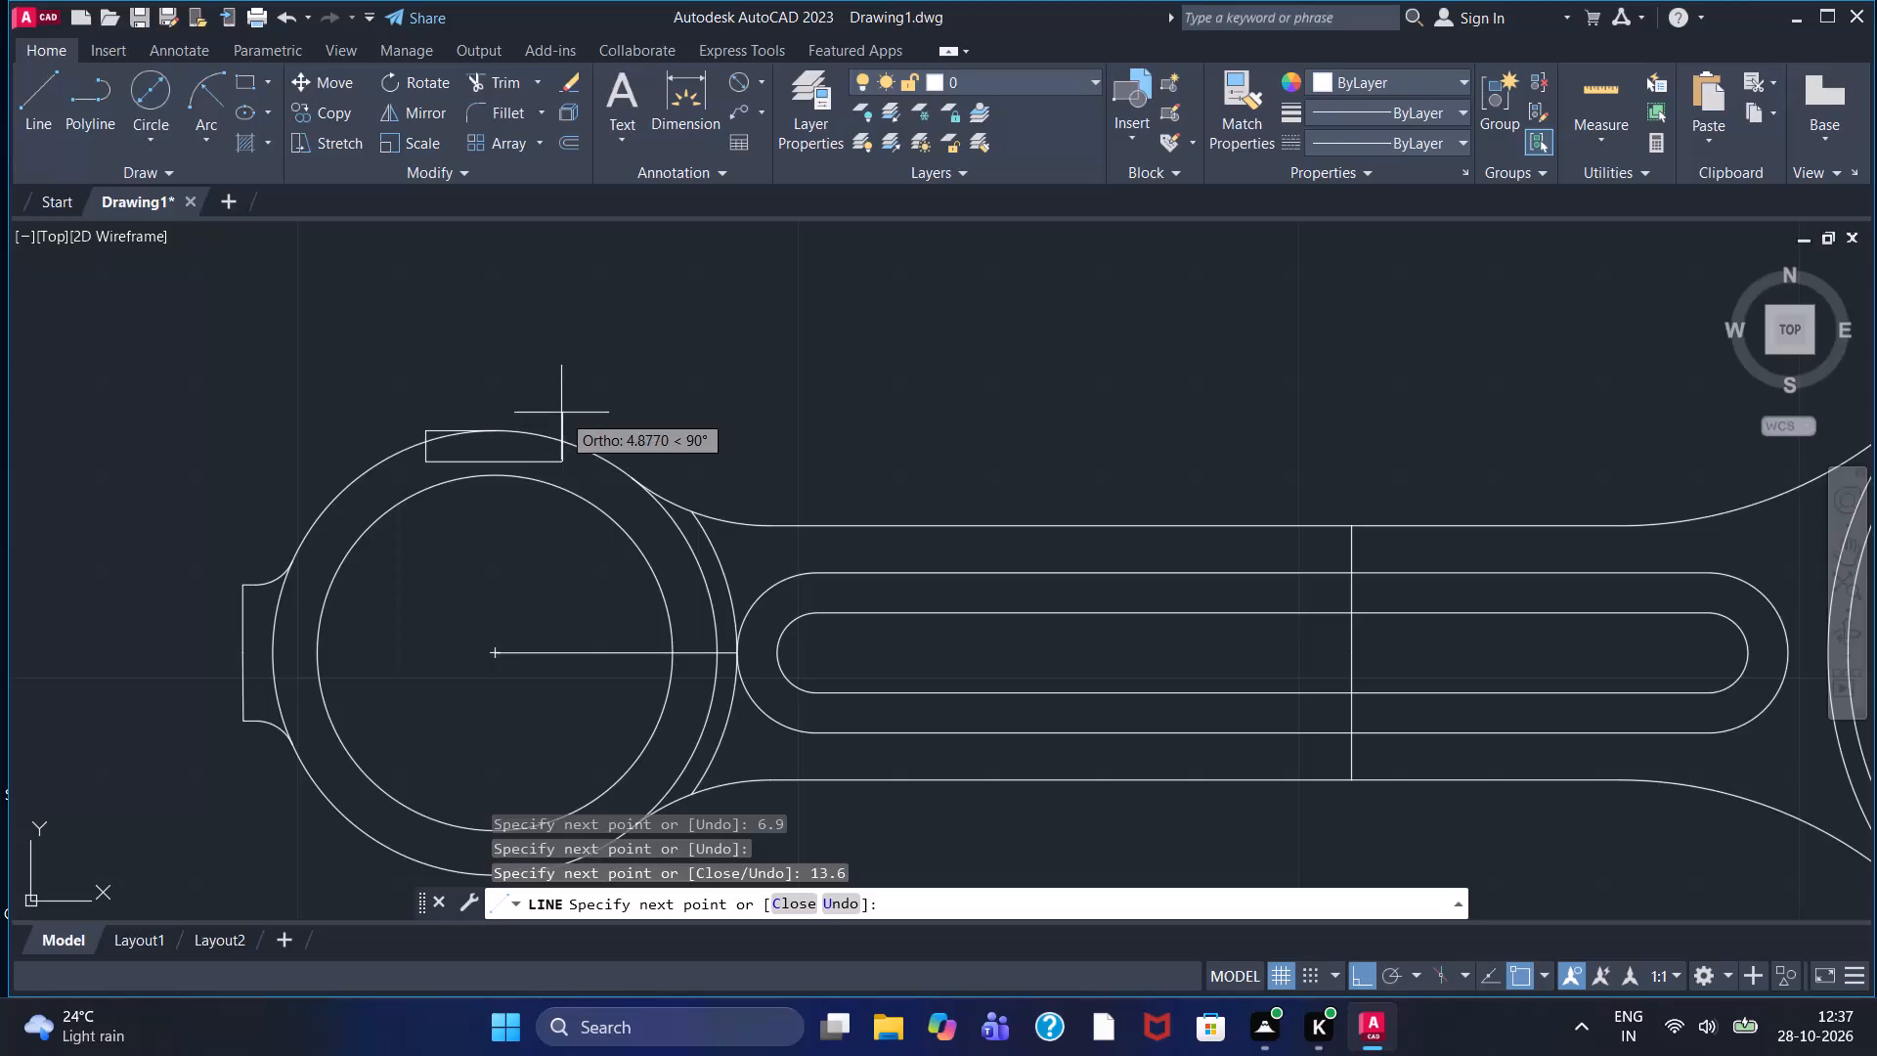
Close the small end's top lug outline with a right side about 4.9 high and a horizontal line from the top quadrant past that side.
{"action": "left_click", "coordinate": [561, 413]}
{"action": "key", "text": "Escape"}
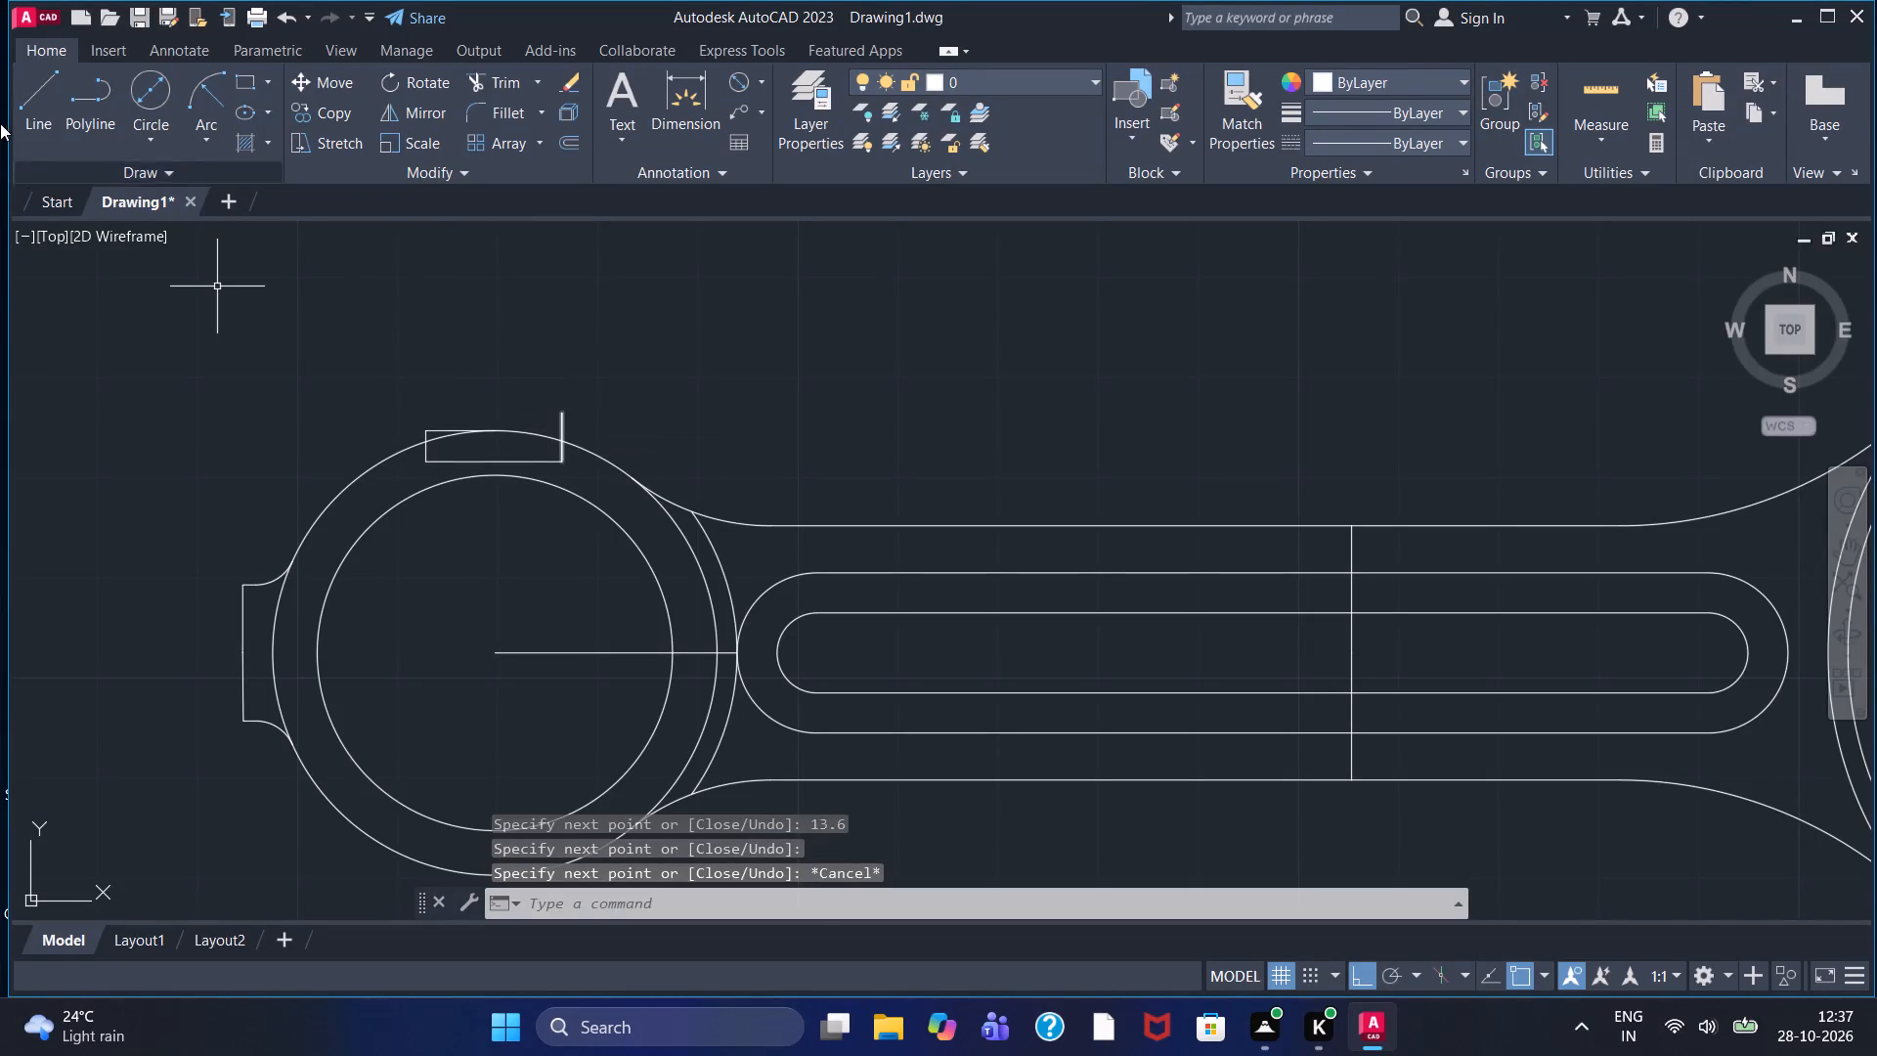
{"action": "left_click", "coordinate": [35, 83]}
{"action": "scroll", "coordinate": [498, 424], "scroll_direction": "up", "scroll_amount": 3}
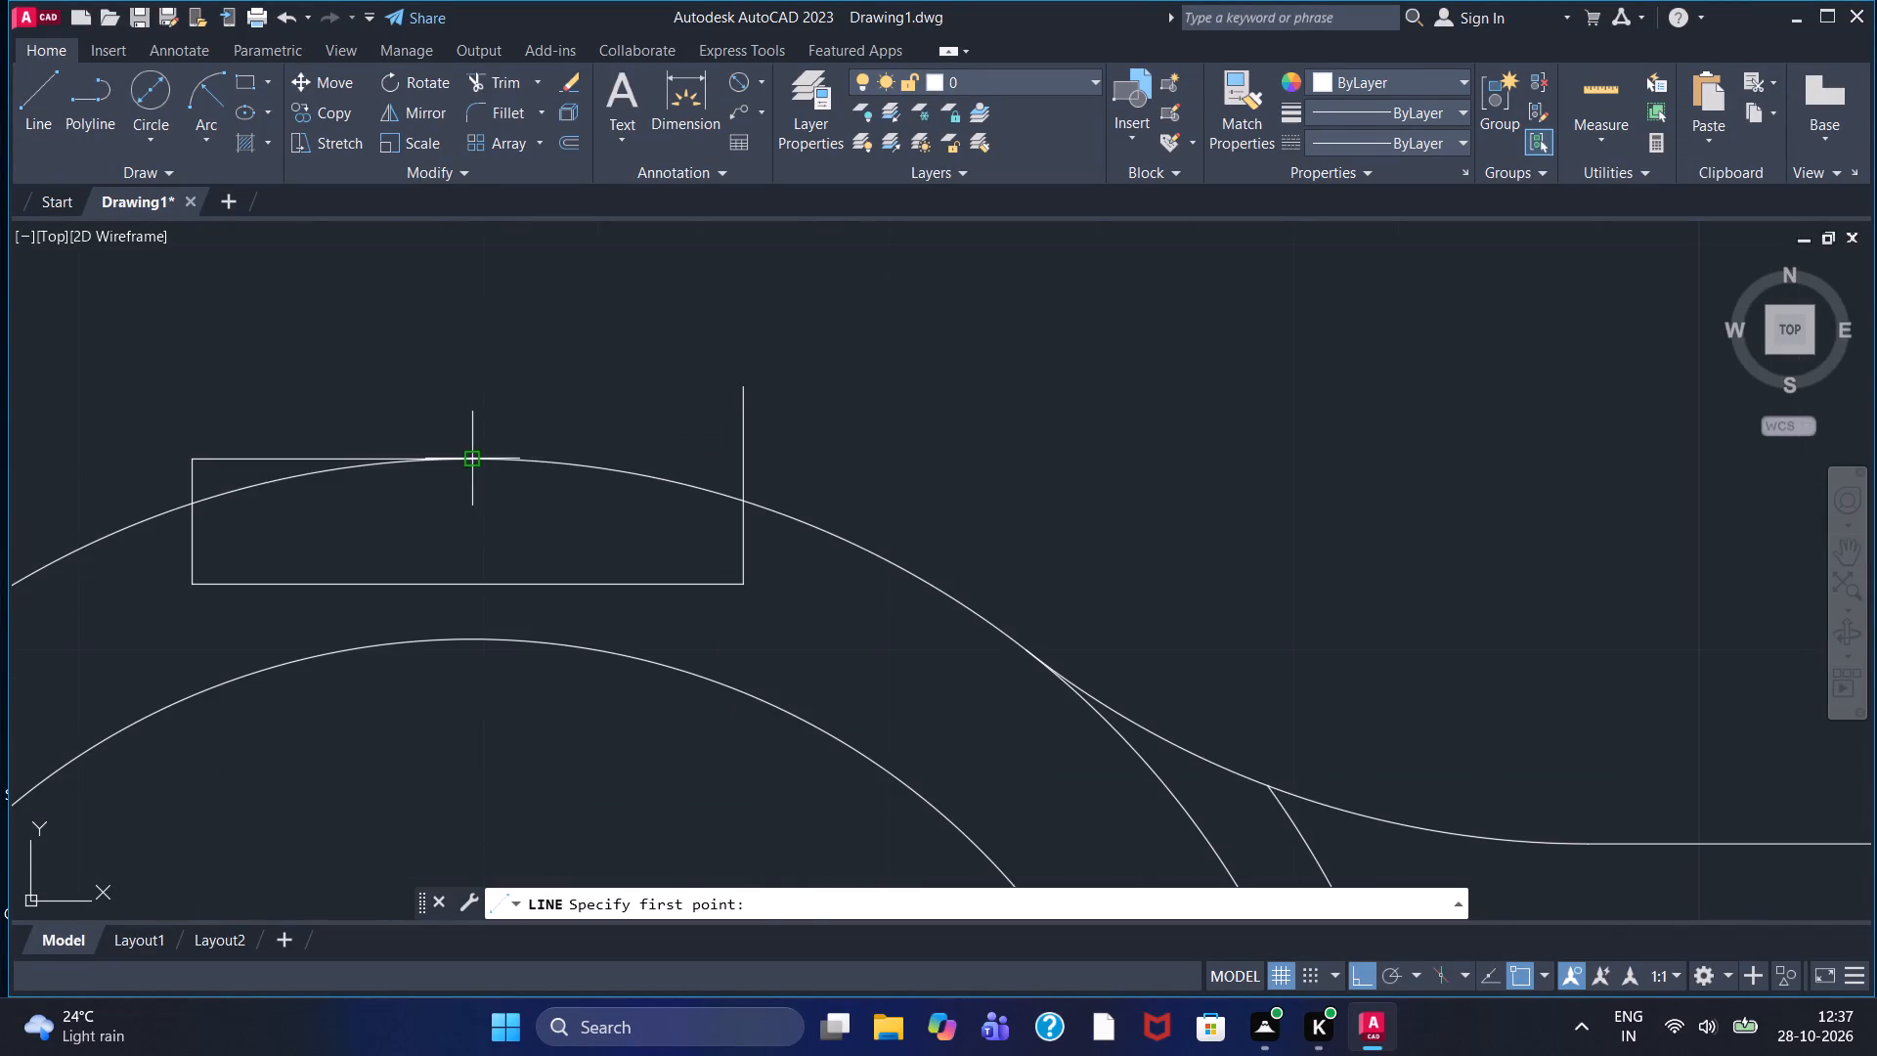
{"action": "left_click", "coordinate": [471, 463]}
{"action": "left_click", "coordinate": [782, 477]}
{"action": "key", "text": "Escape"}
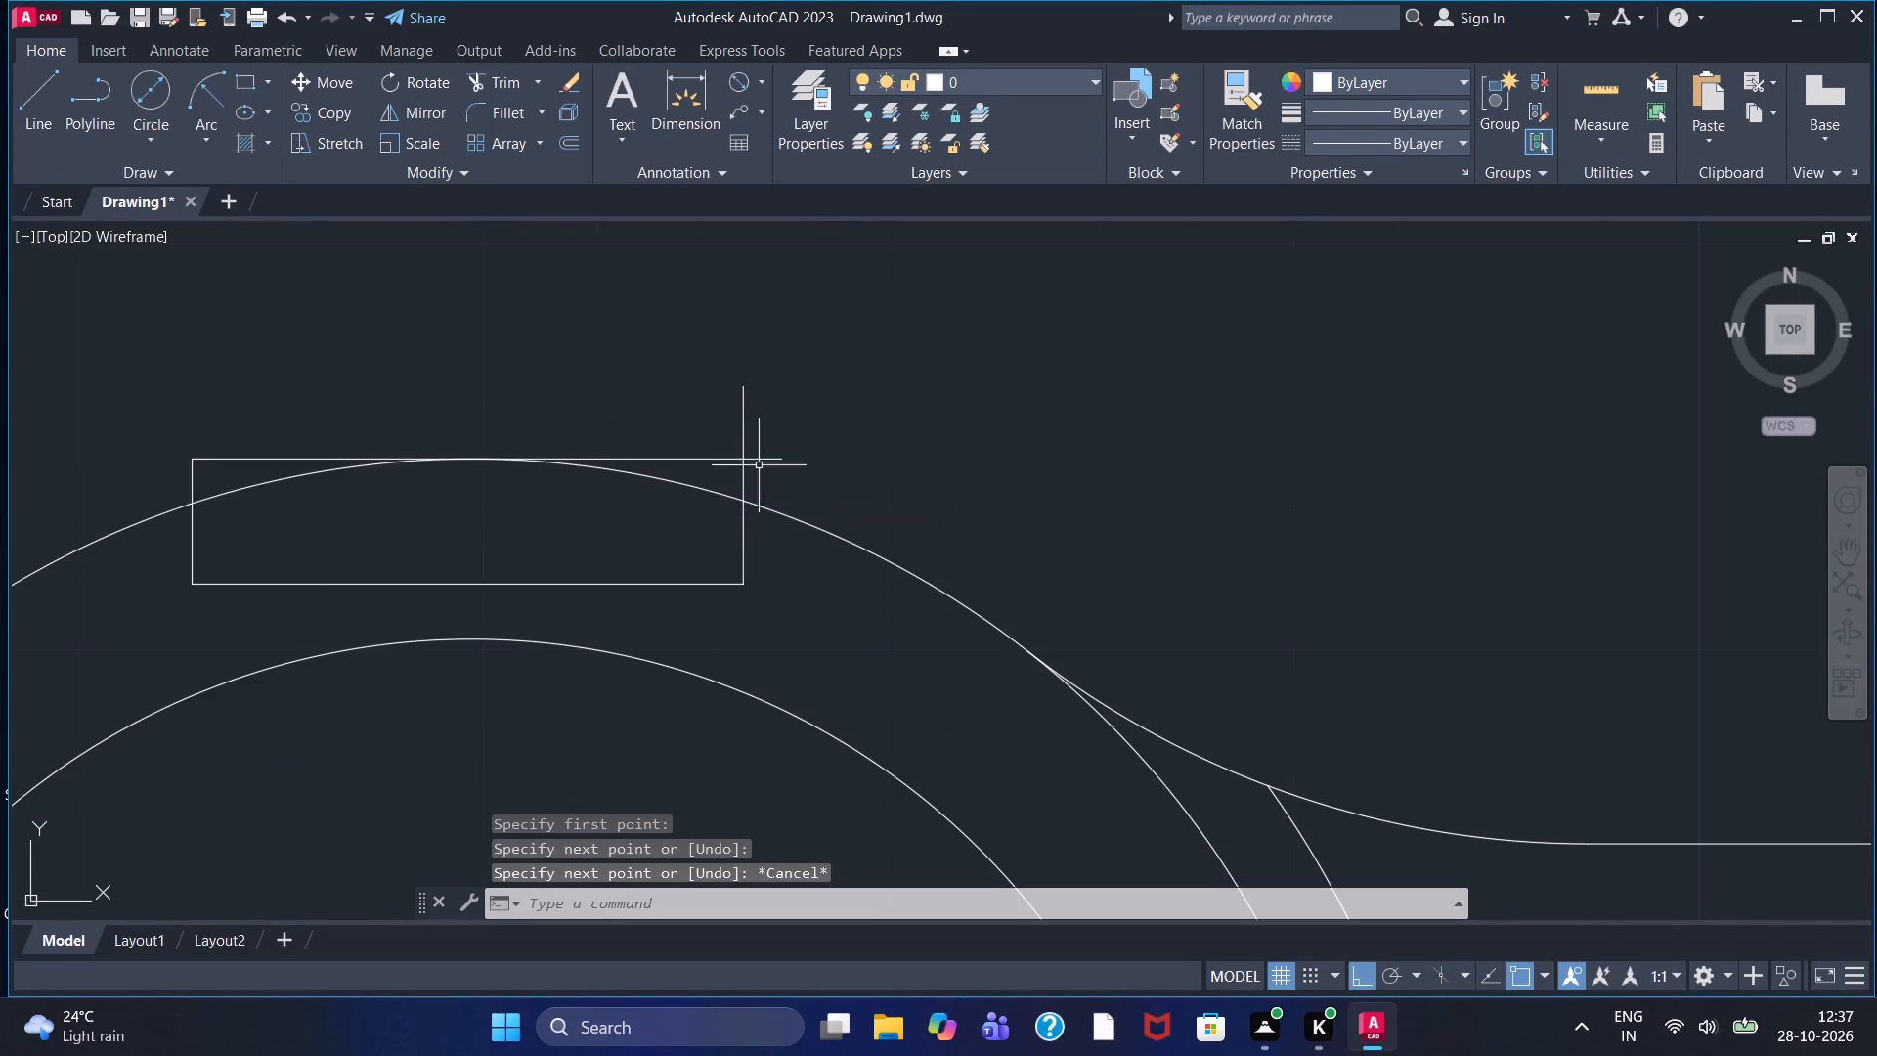
Trim the top lug's overhanging line ends and its lines inside the small end's outer circle.
{"action": "left_click", "coordinate": [483, 88]}
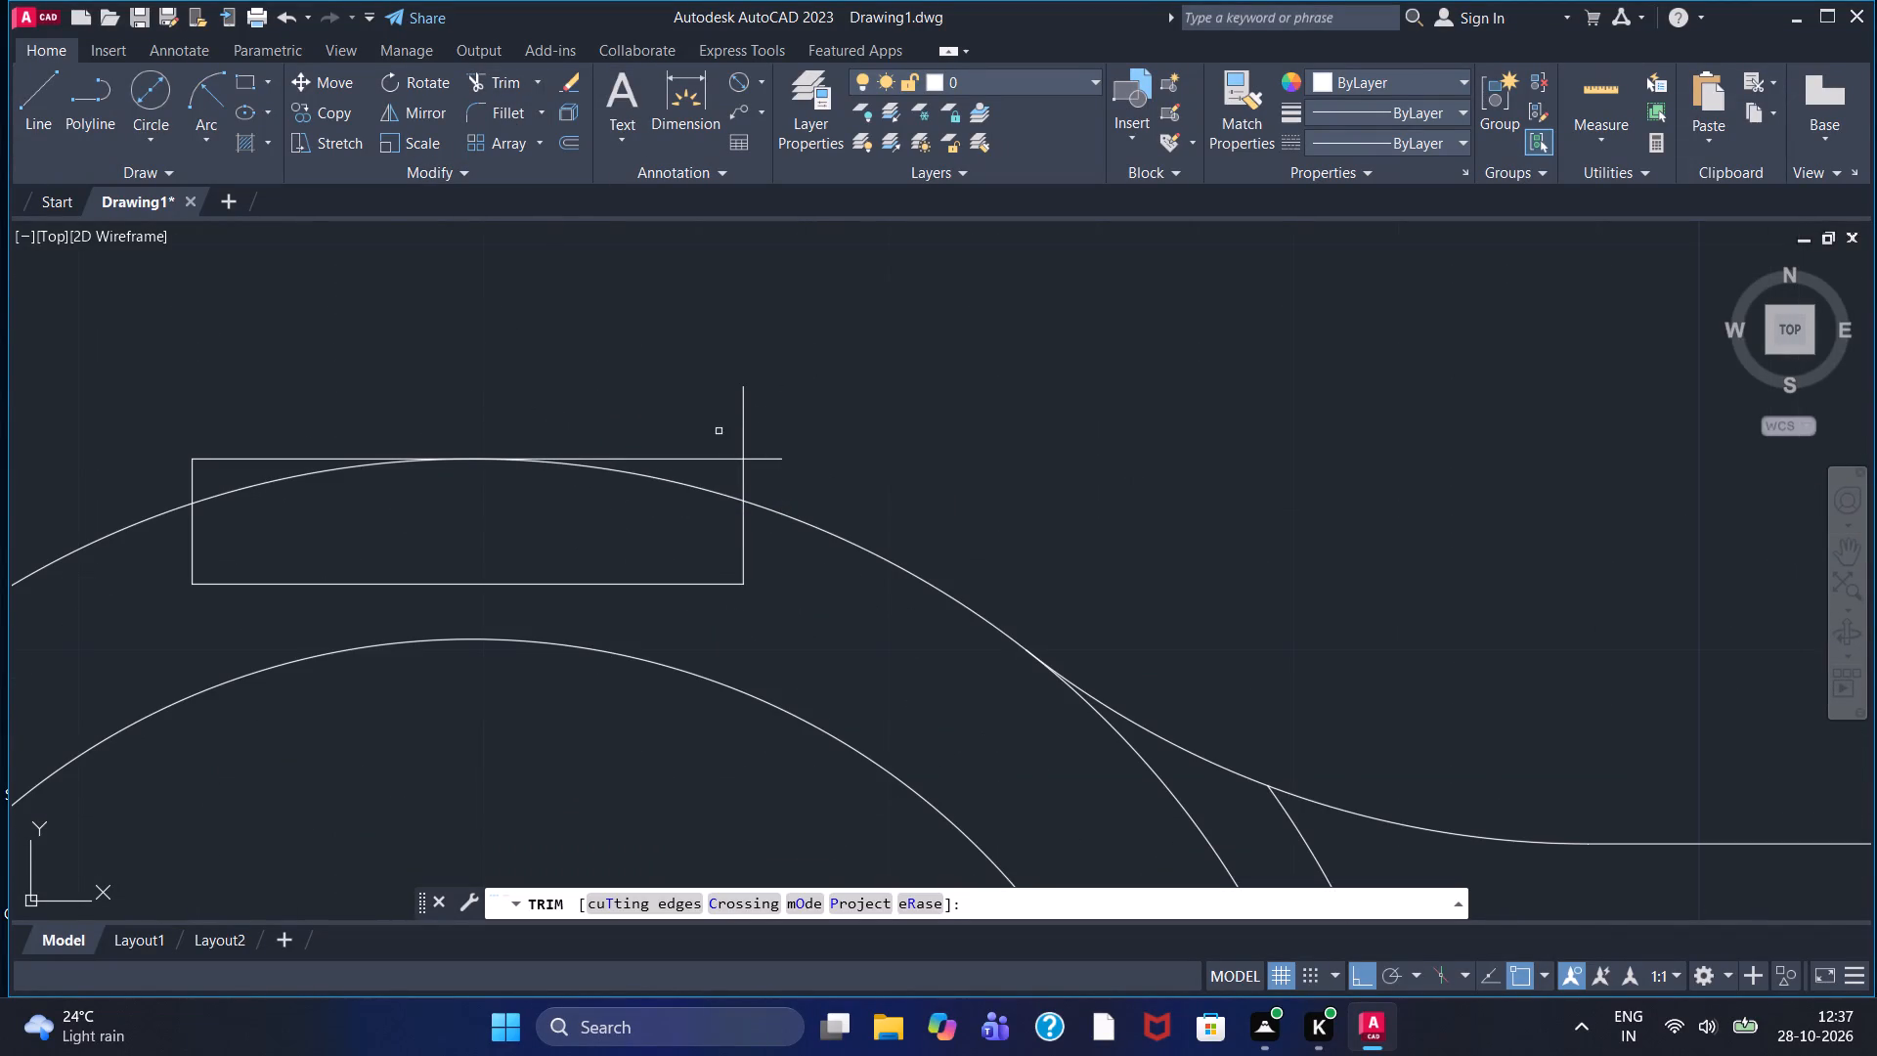
{"action": "left_click", "coordinate": [743, 434]}
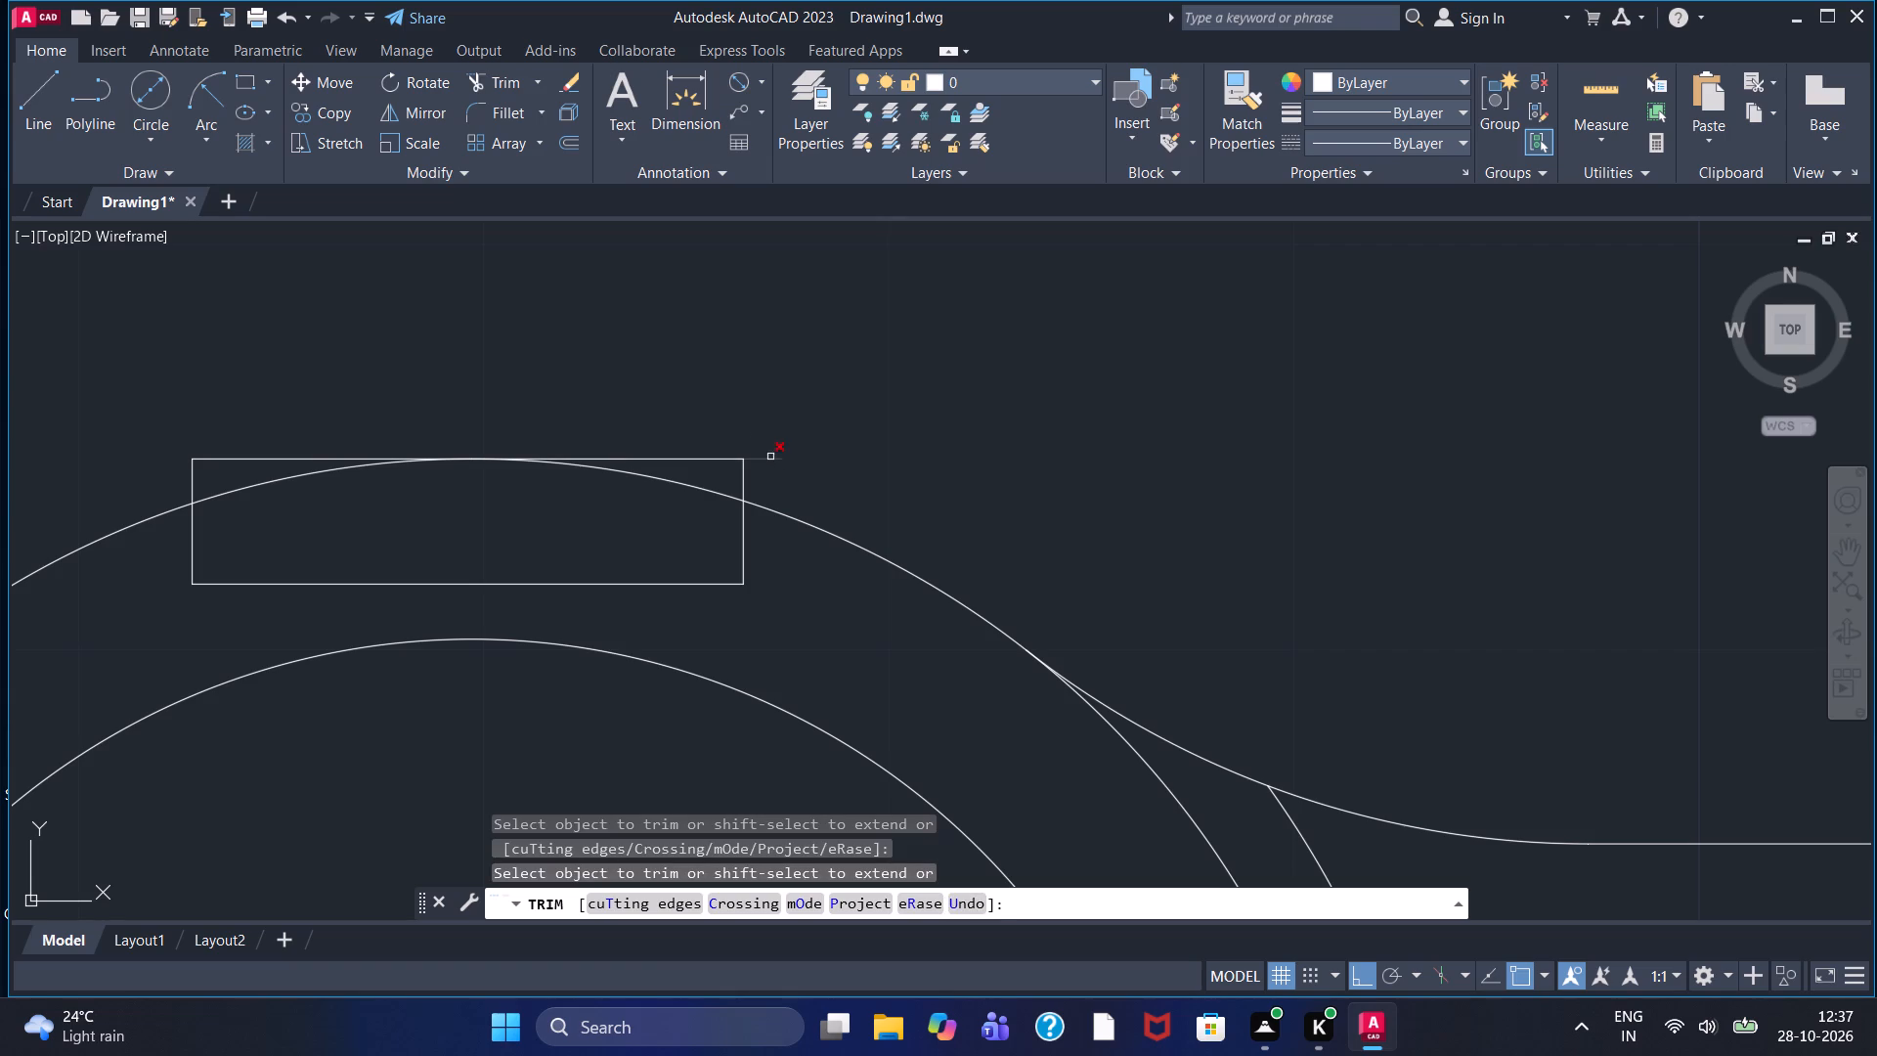
{"action": "left_click", "coordinate": [770, 457]}
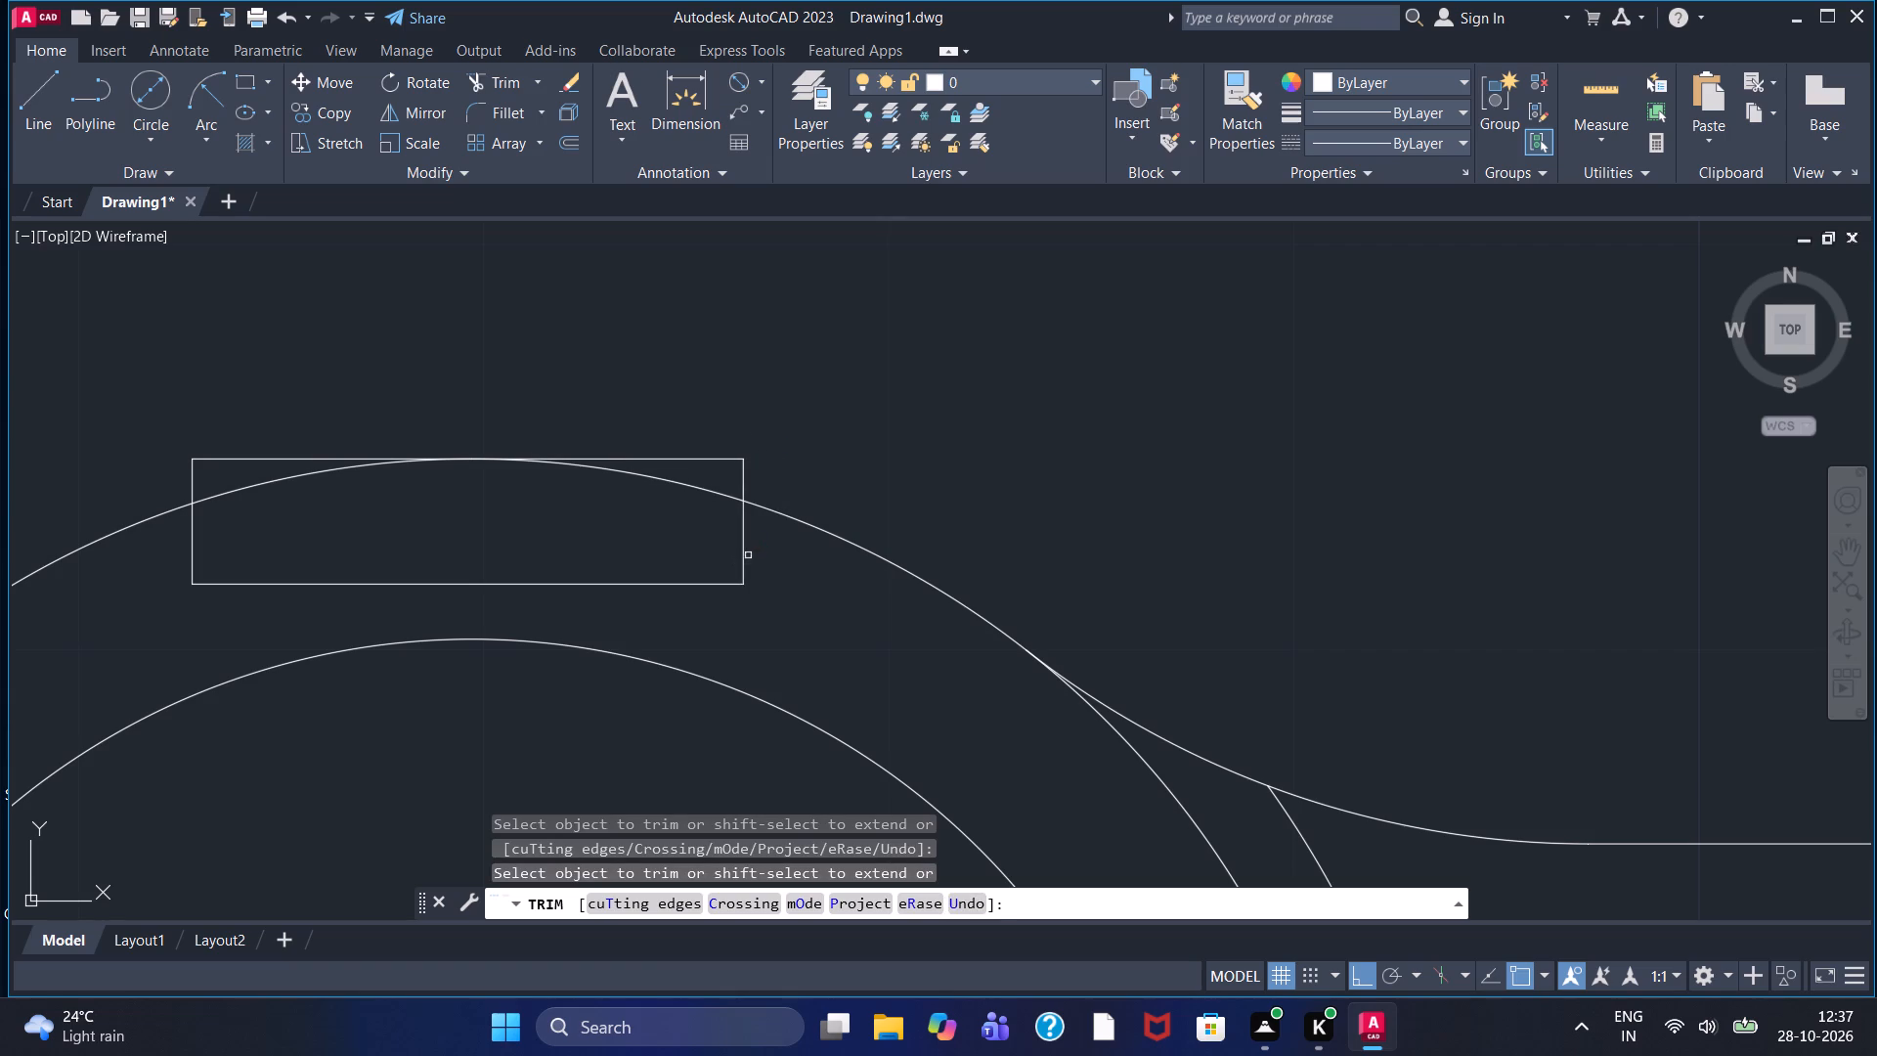
{"action": "left_click", "coordinate": [746, 553]}
{"action": "left_click", "coordinate": [723, 584]}
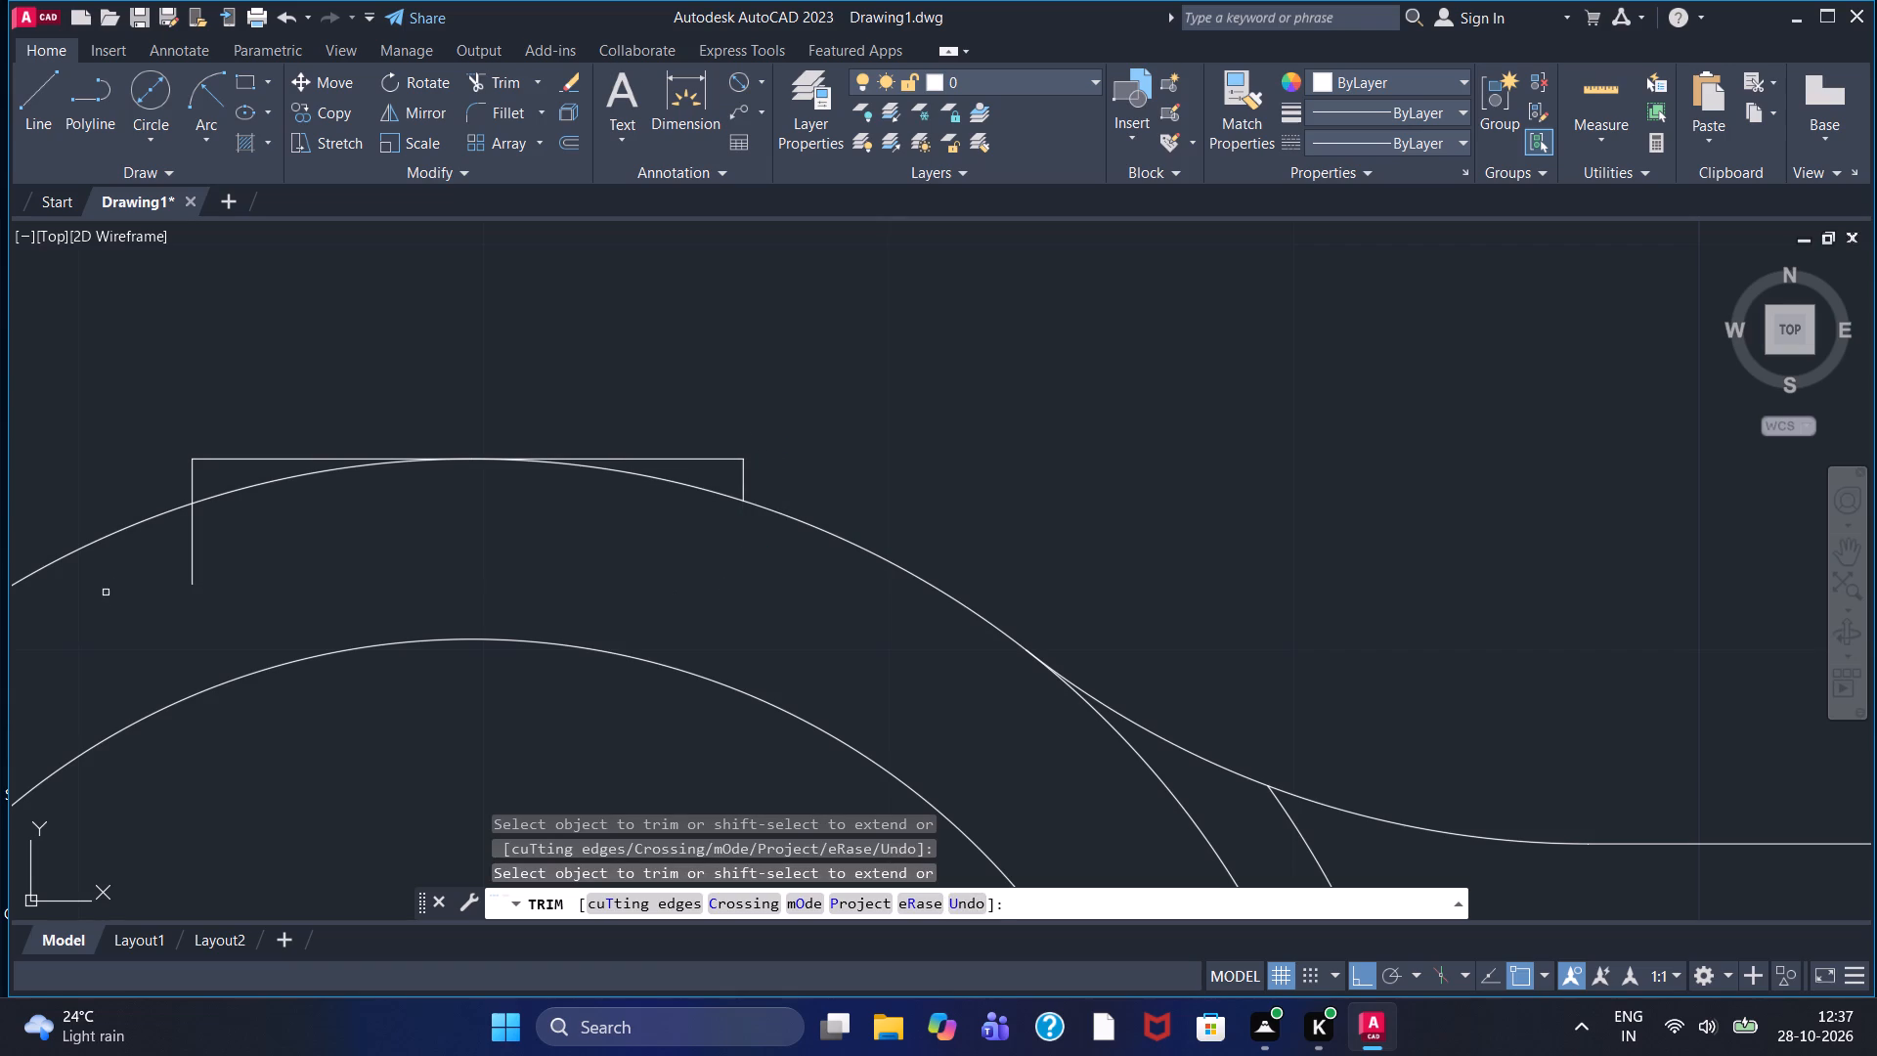
{"action": "left_click", "coordinate": [190, 552]}
Draw a lug outline from the bottom quadrant of the small end's outer circle: 6.9 left, a short way up, 13.6 right, and down past the circle.
{"action": "scroll", "coordinate": [291, 646], "scroll_direction": "down", "scroll_amount": 1}
{"action": "middle_click_drag", "start_coordinate": [350, 741], "coordinate": [421, 470]}
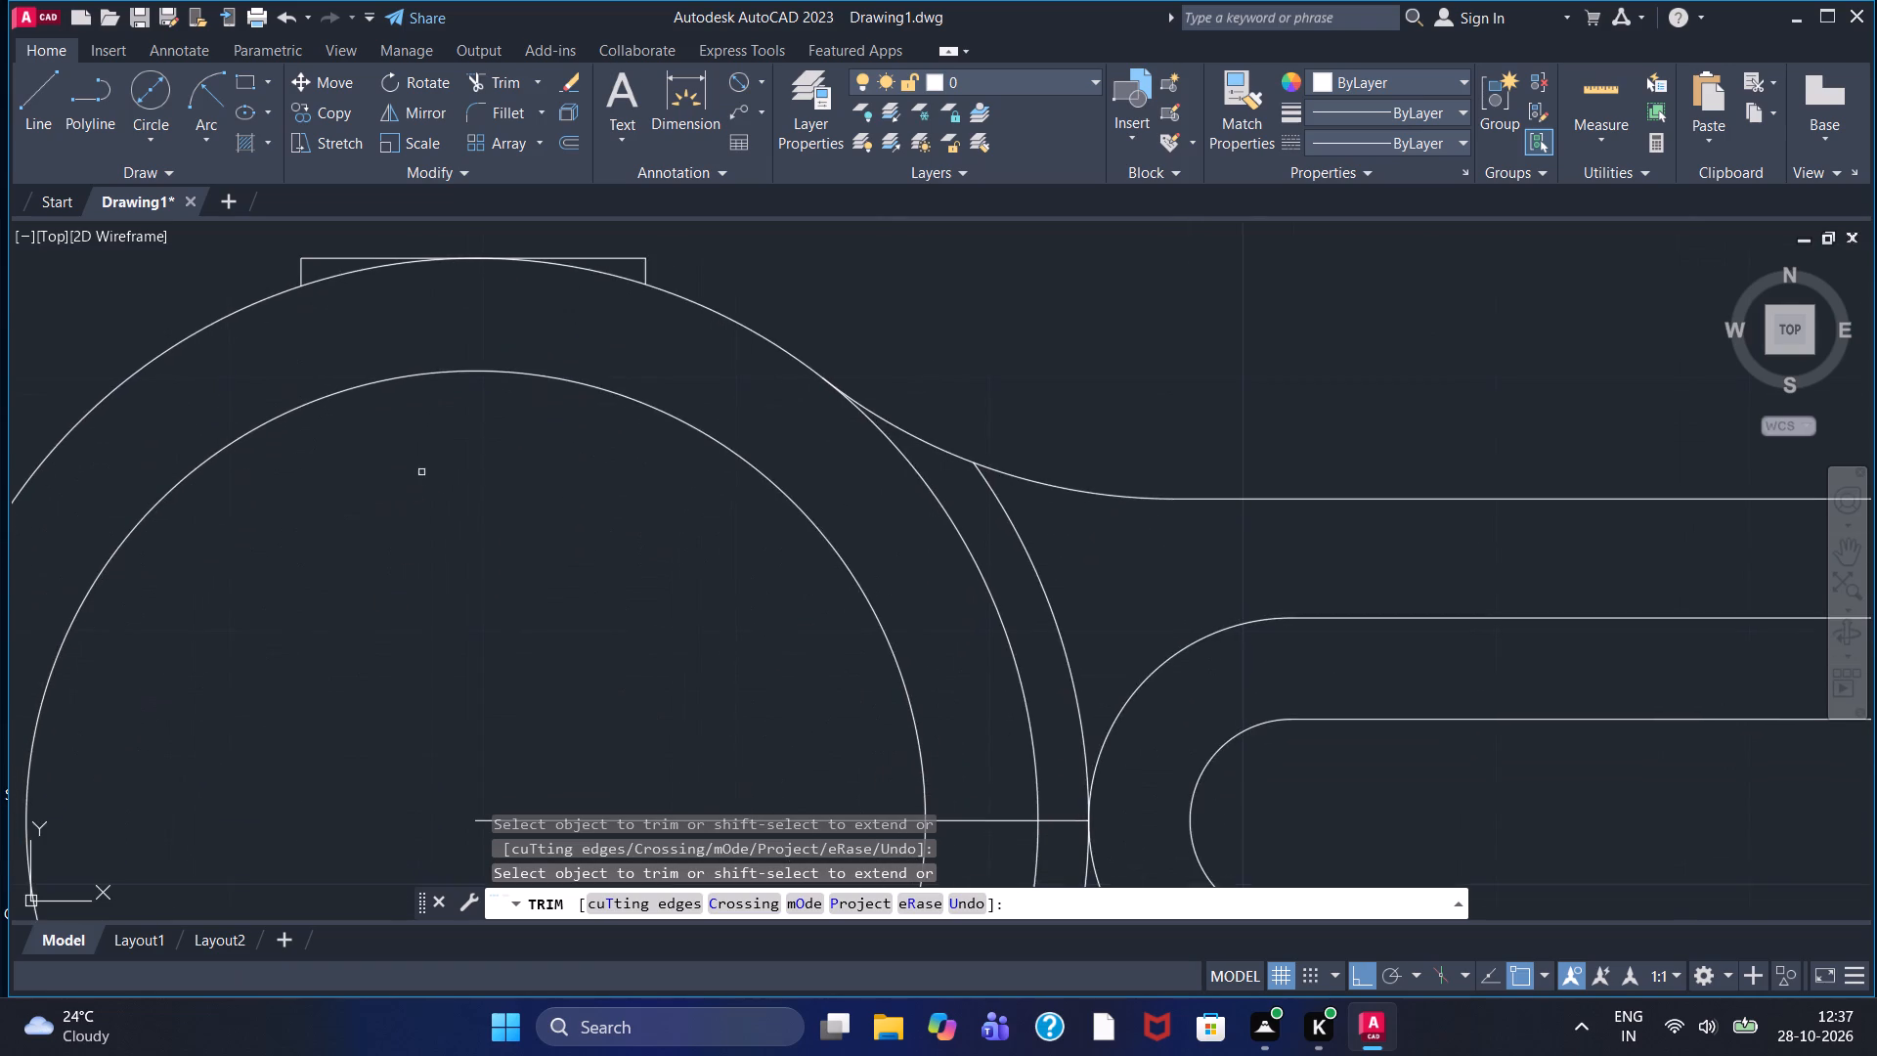
{"action": "scroll", "coordinate": [426, 494], "scroll_direction": "down", "scroll_amount": 1}
{"action": "middle_click_drag", "start_coordinate": [438, 594], "coordinate": [481, 404]}
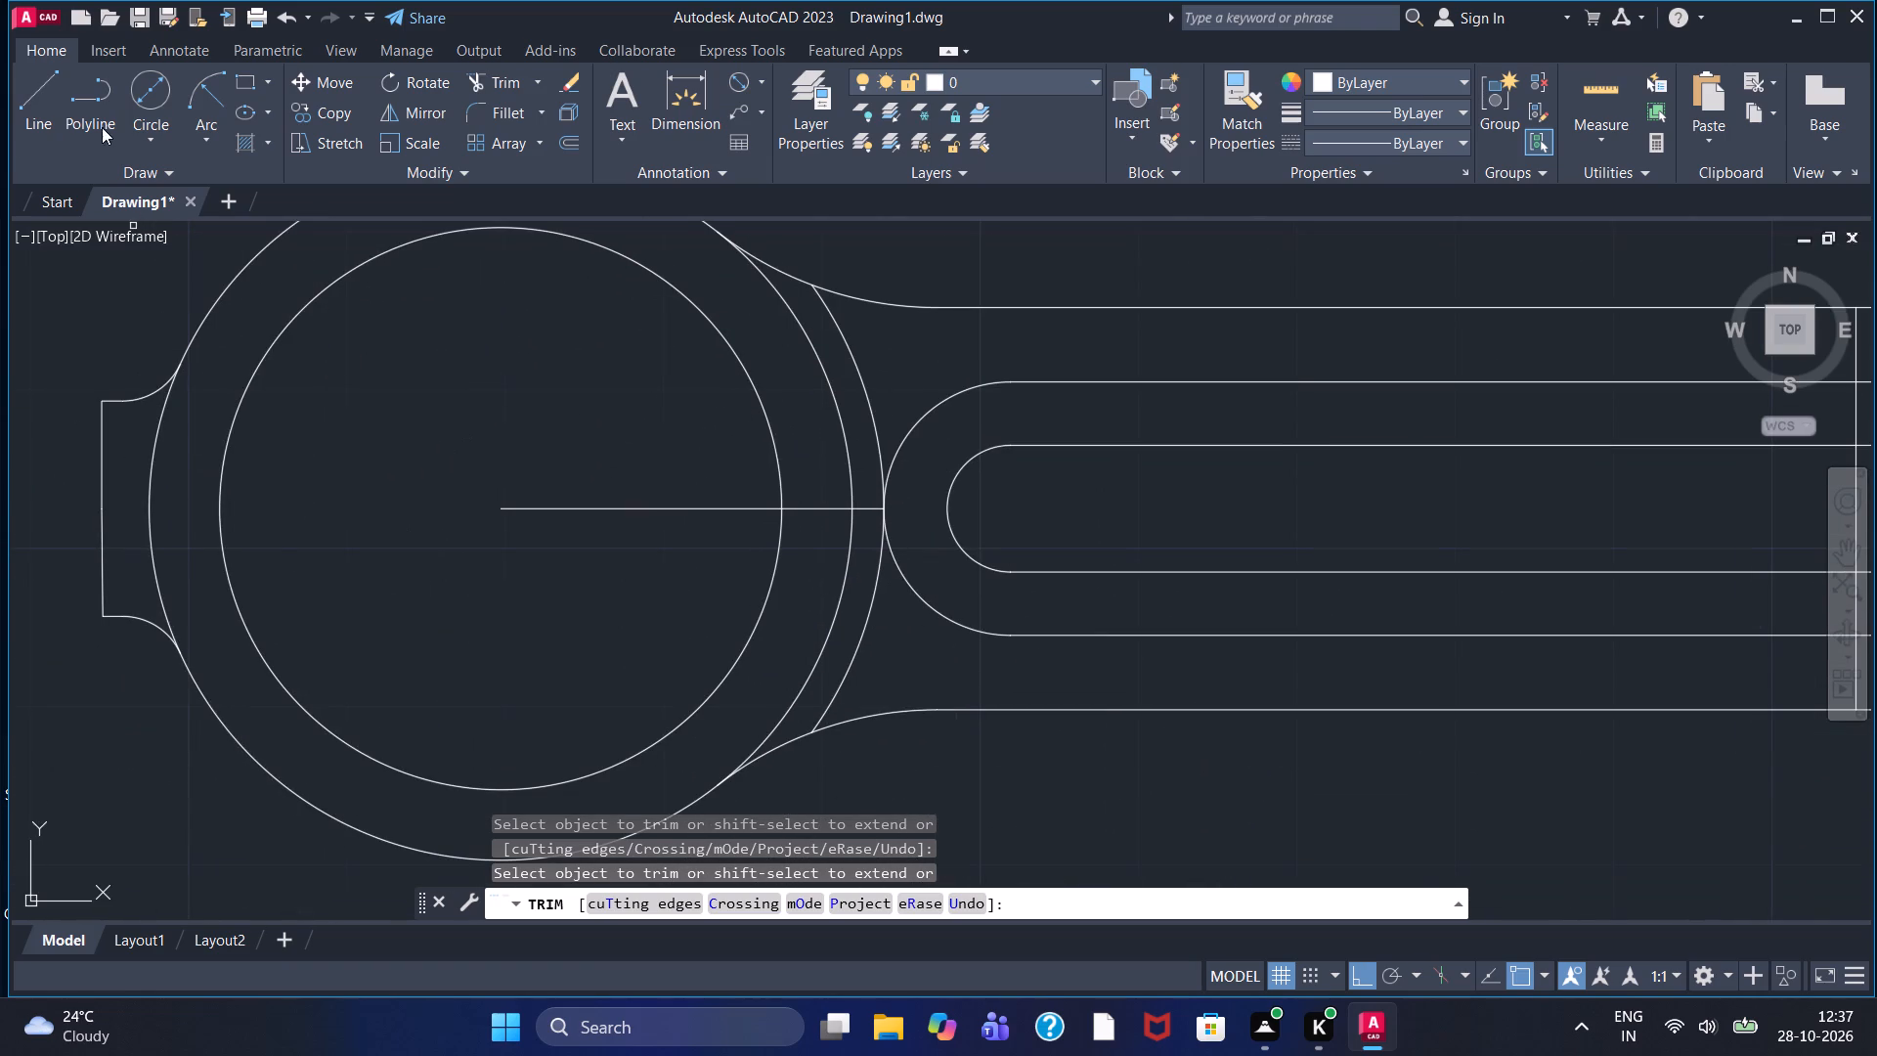
{"action": "left_click", "coordinate": [51, 129]}
{"action": "left_click", "coordinate": [499, 857]}
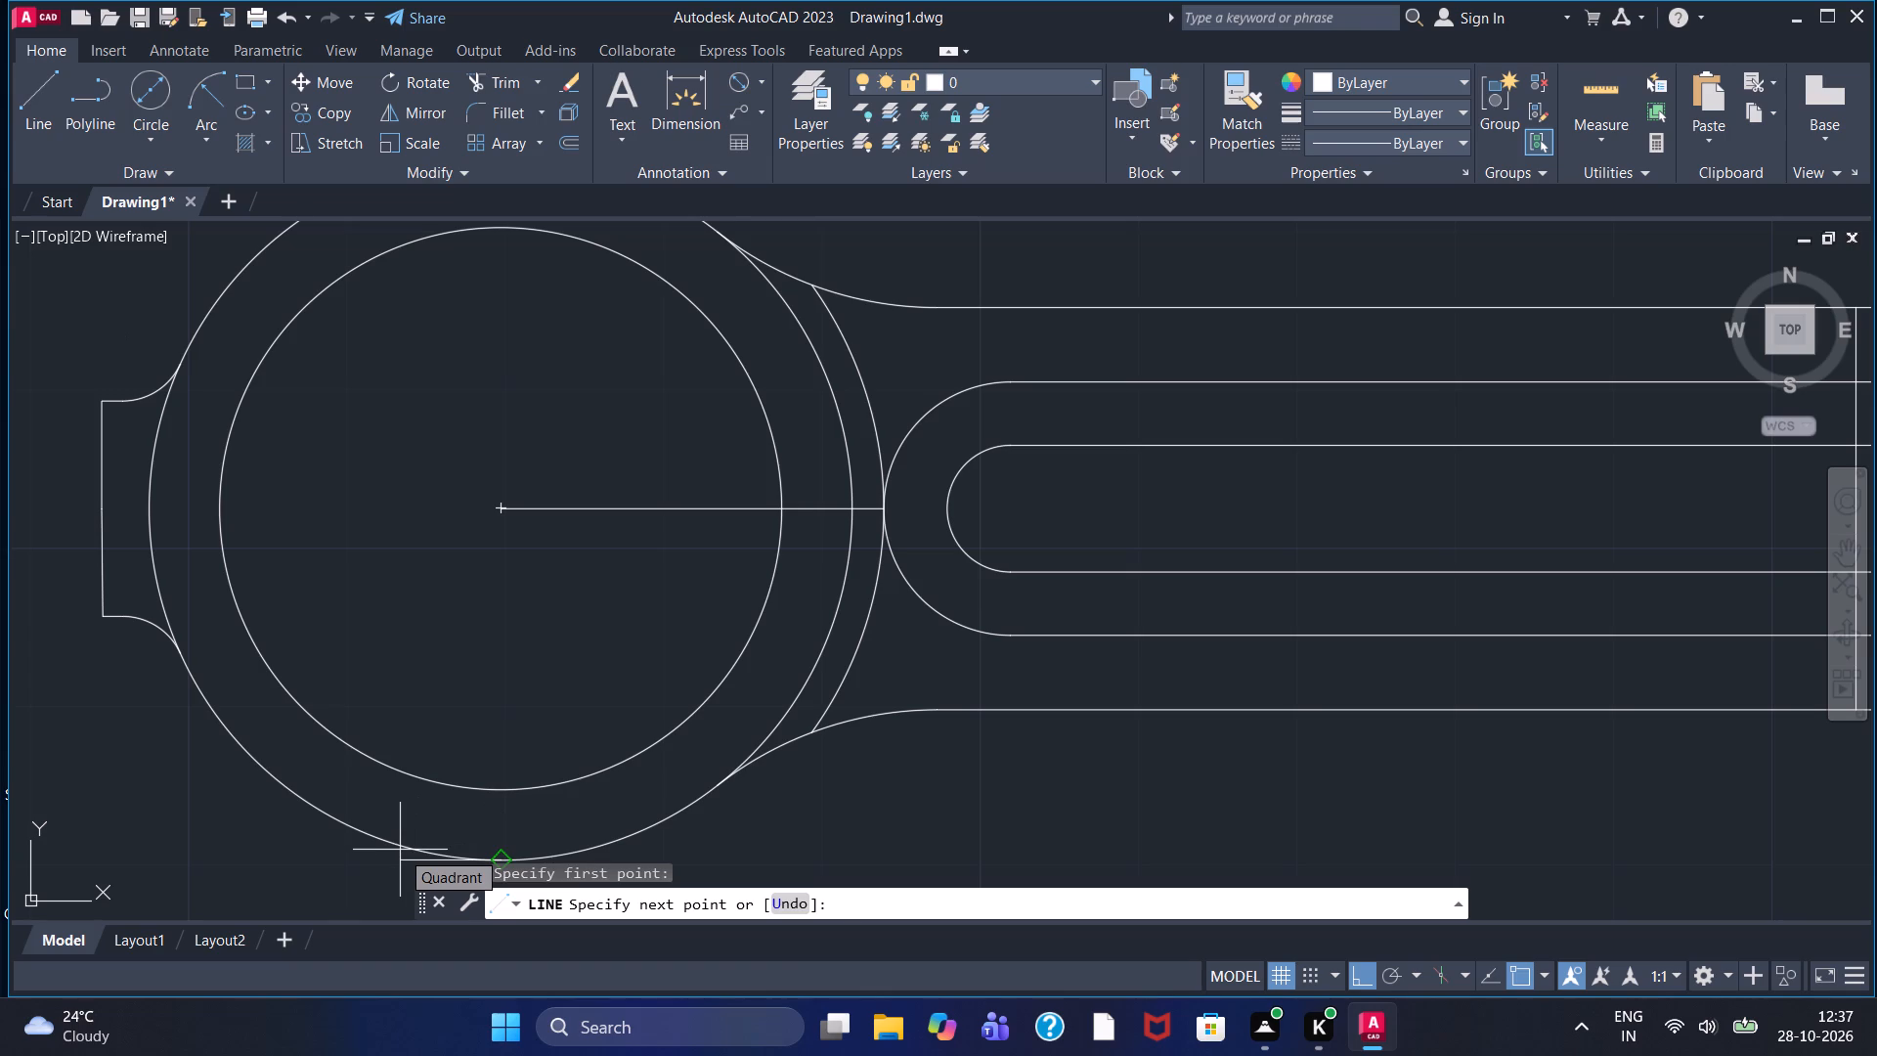
{"action": "type", "text": "6.9"}
{"action": "key", "text": "Return"}
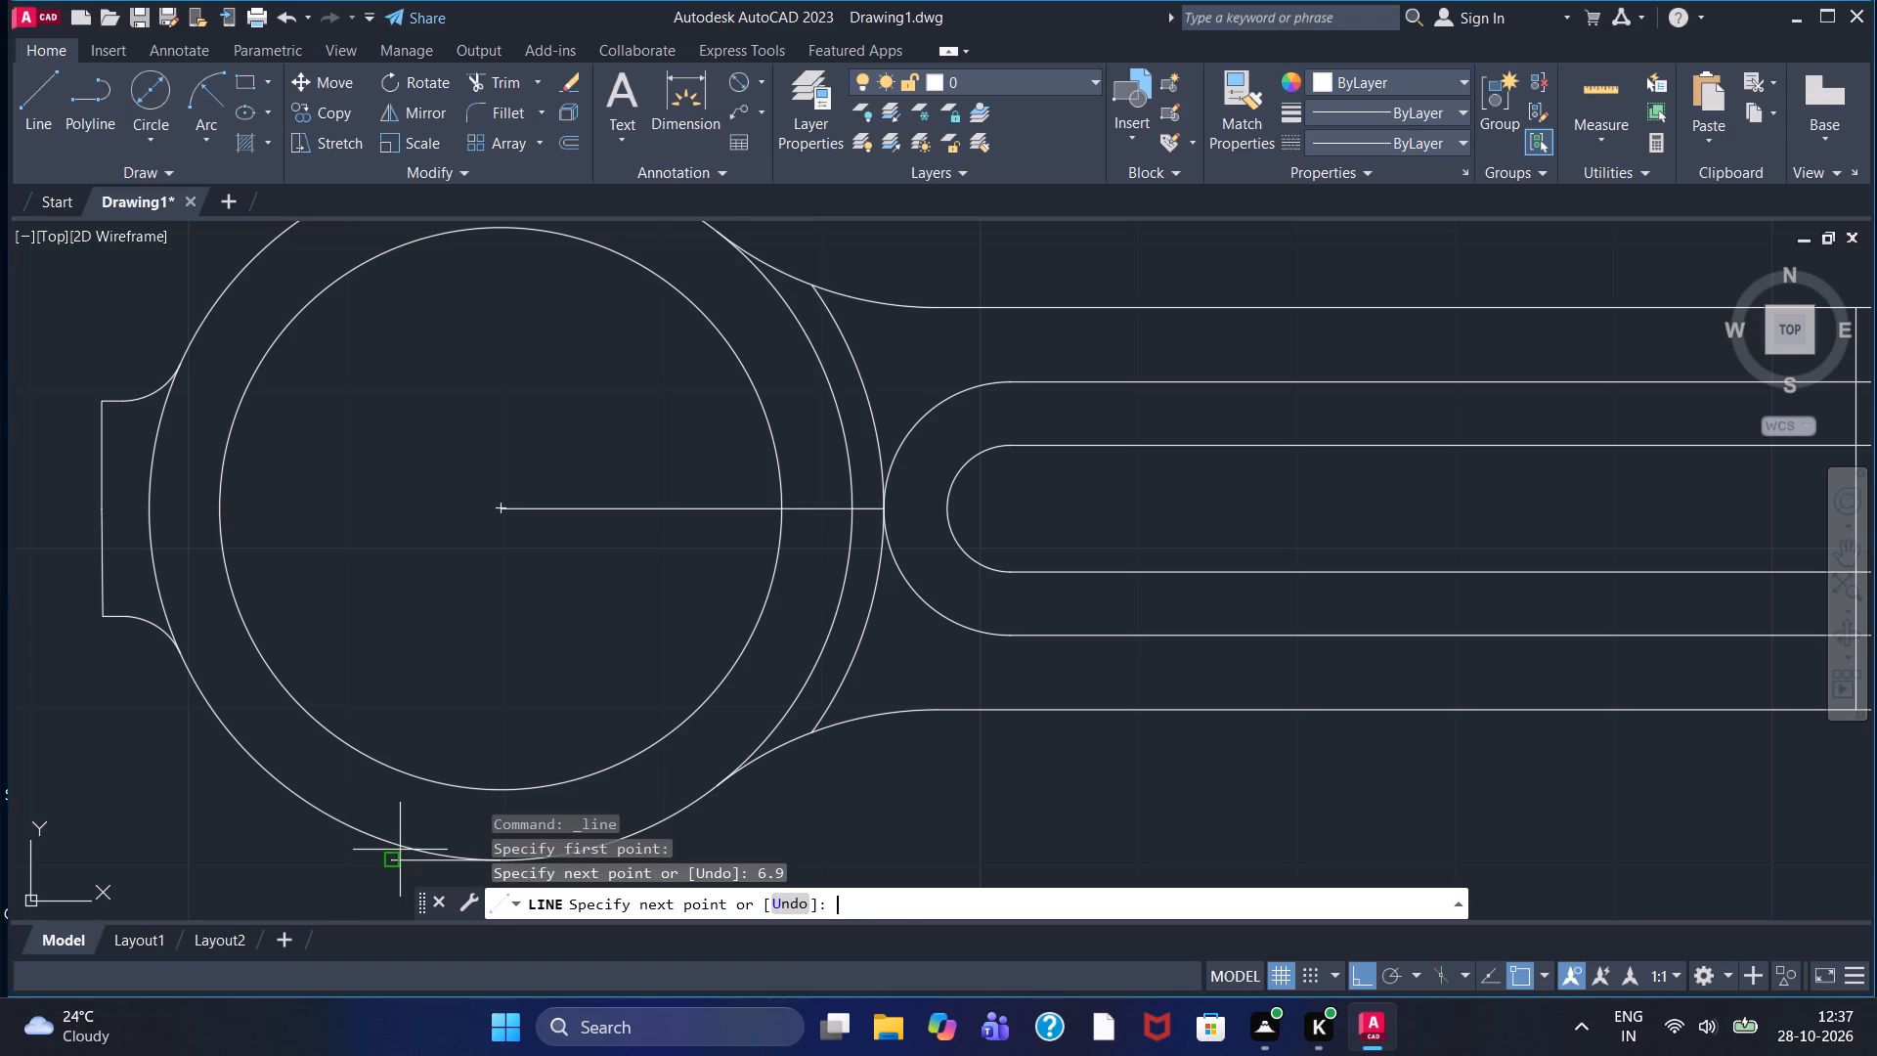
{"action": "left_click", "coordinate": [405, 817]}
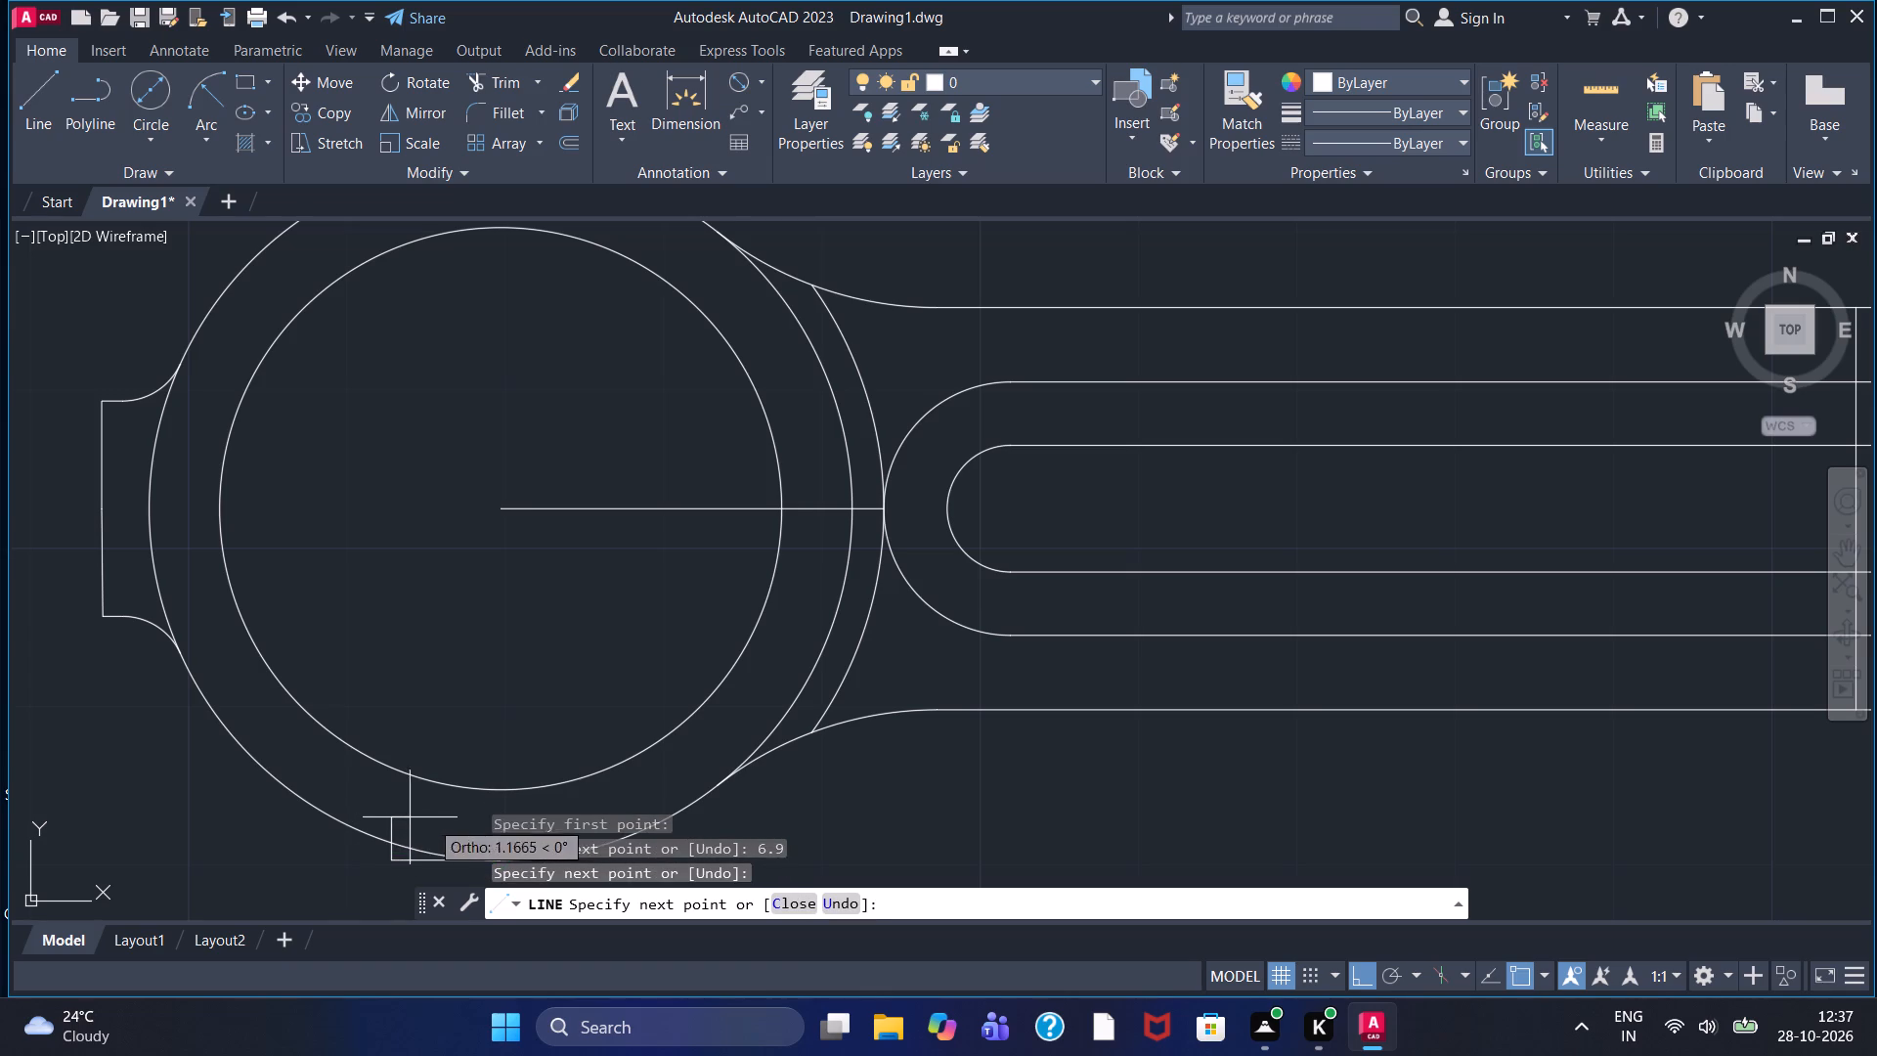
{"action": "type", "text": "13."}
{"action": "key", "text": "6"}
{"action": "key", "text": "Return"}
{"action": "scroll", "coordinate": [596, 817], "scroll_direction": "down", "scroll_amount": 1}
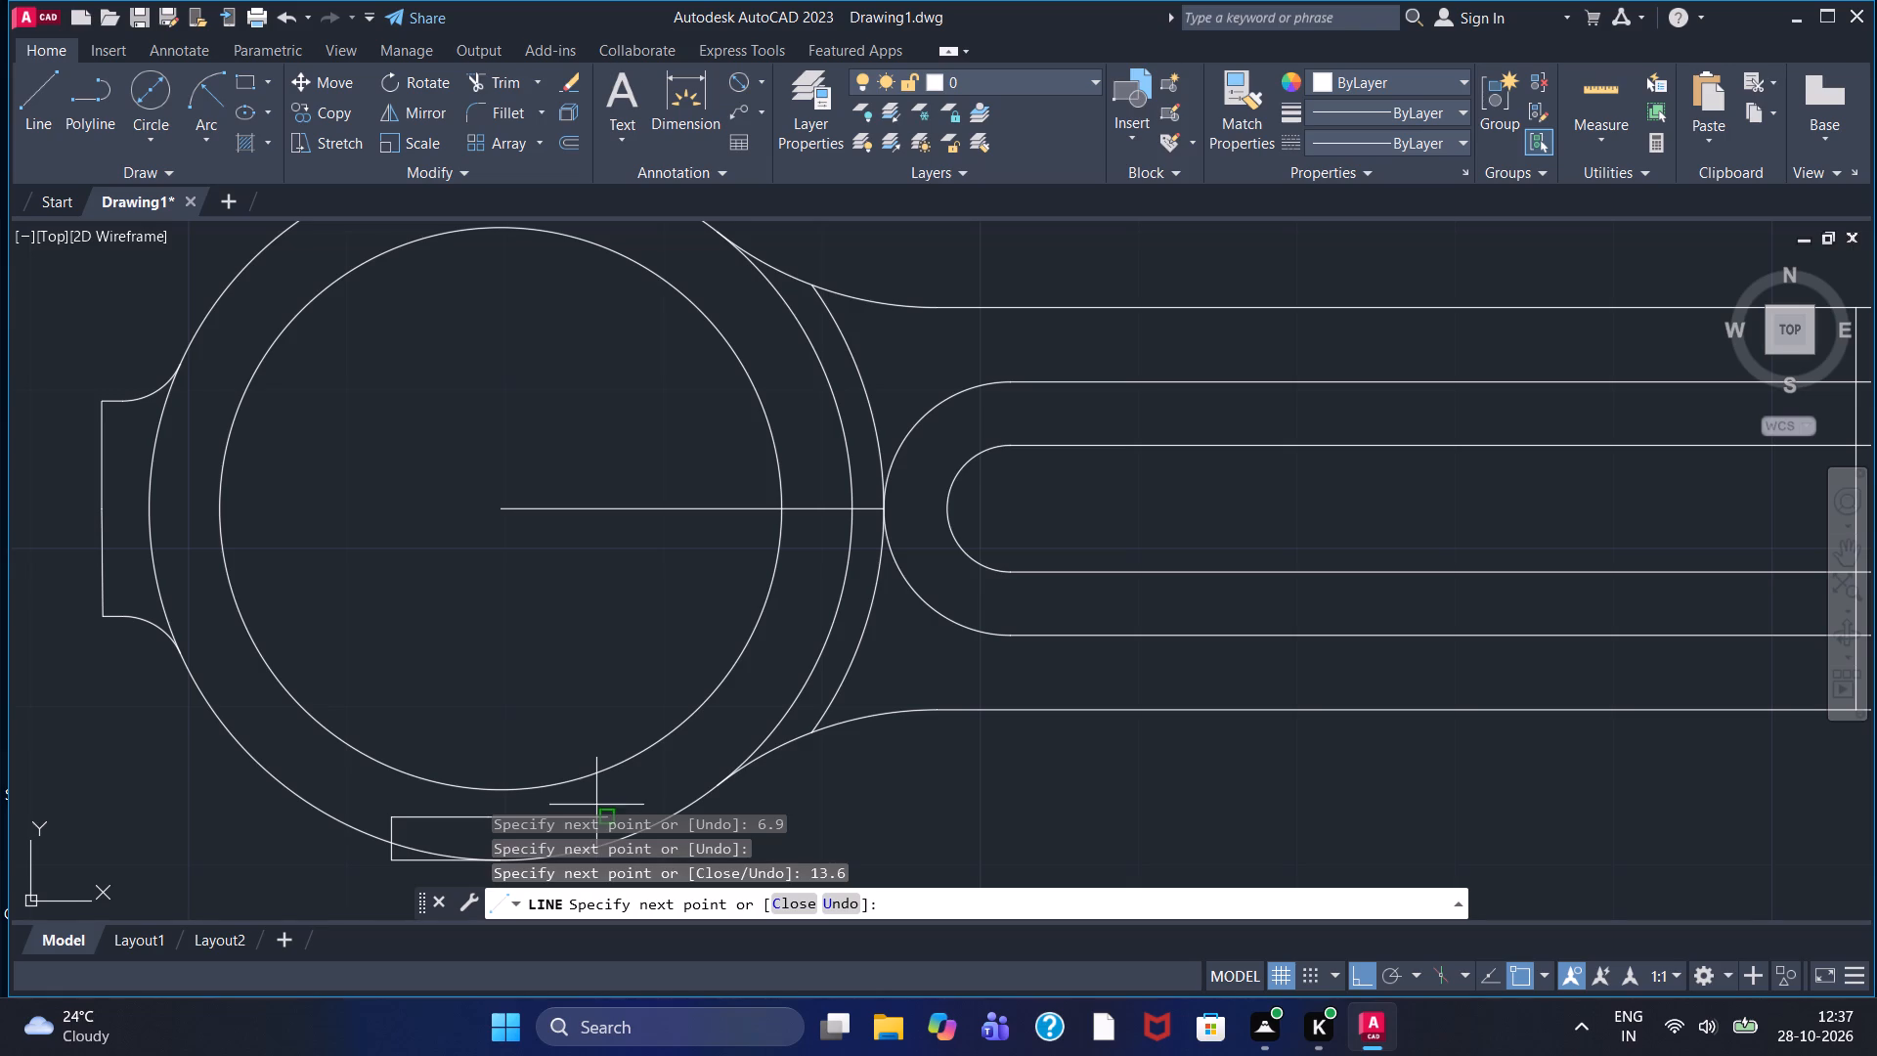
{"action": "middle_click_drag", "start_coordinate": [596, 805], "coordinate": [594, 633]}
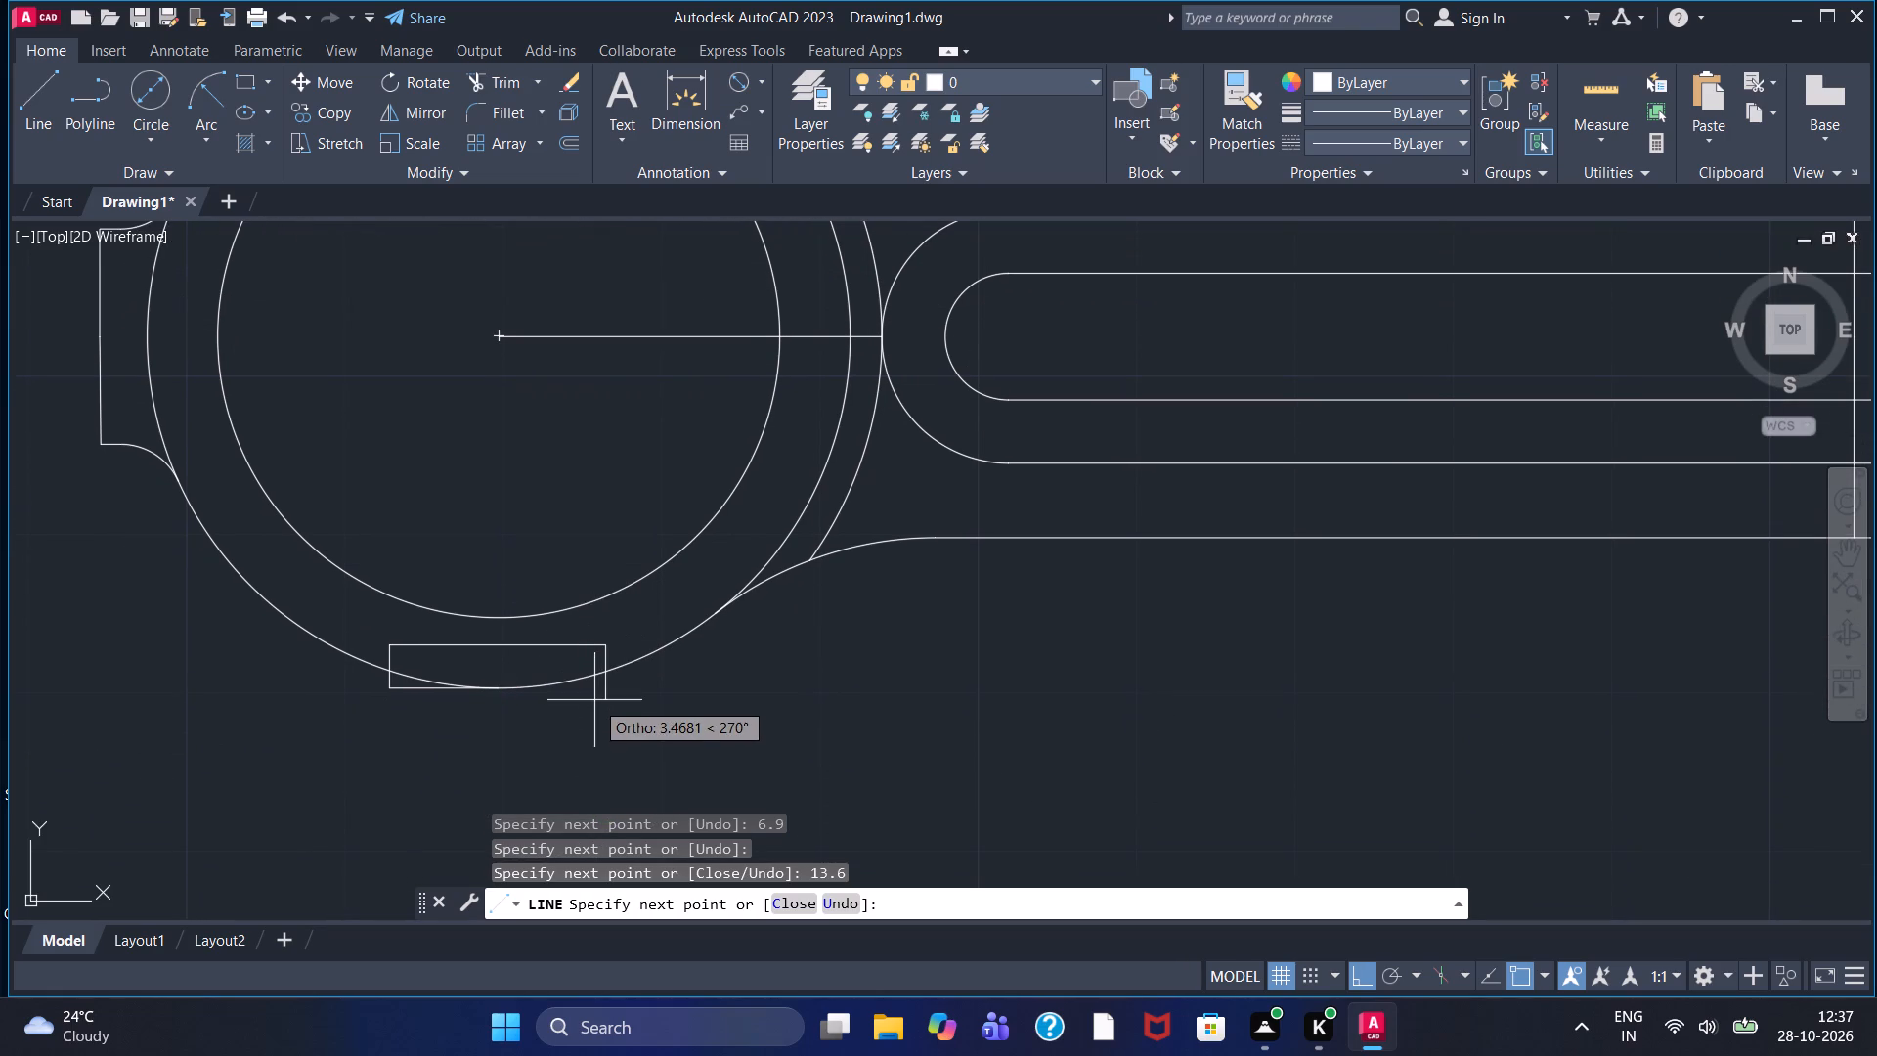
{"action": "left_click", "coordinate": [594, 718]}
{"action": "right_click", "coordinate": [594, 718]}
{"action": "left_click", "coordinate": [648, 427]}
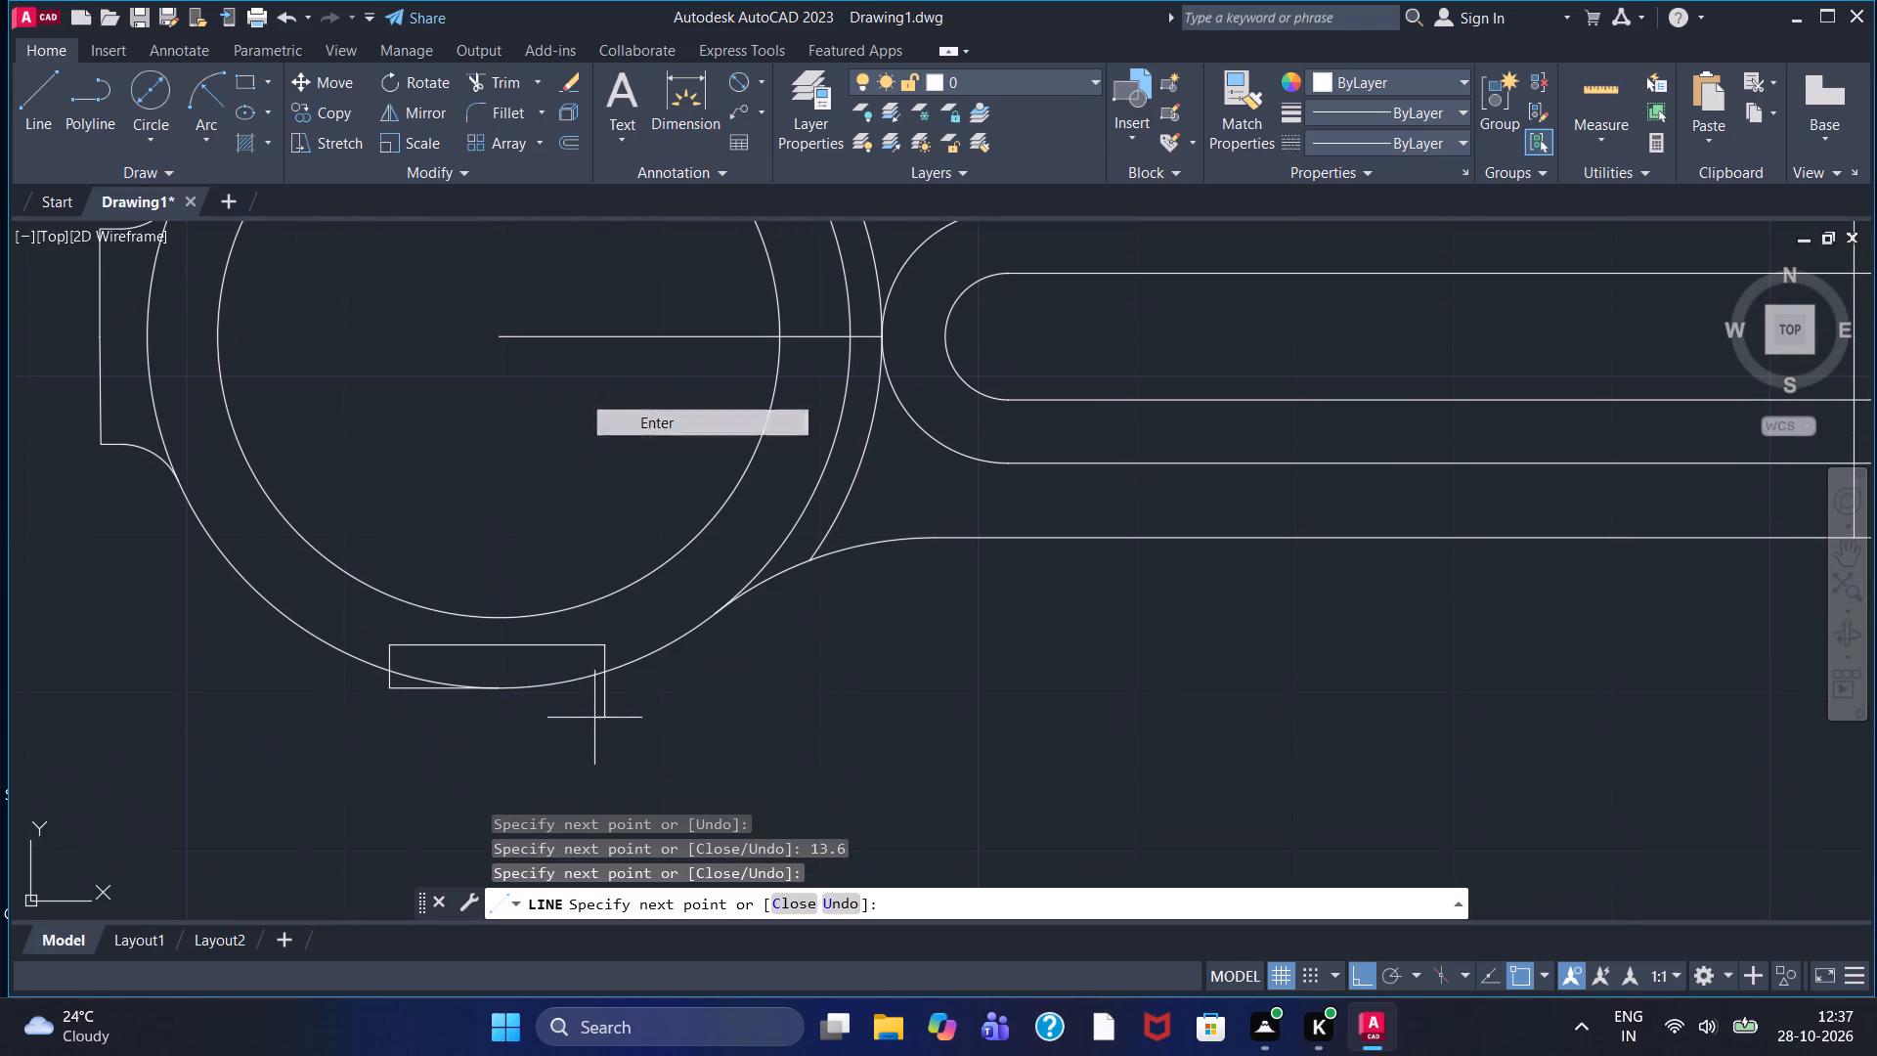
Draw a horizontal line from the small end's bottom quadrant rightwards past the bottom lug's right side.
{"action": "left_click", "coordinate": [34, 132]}
{"action": "scroll", "coordinate": [541, 658], "scroll_direction": "up", "scroll_amount": 3}
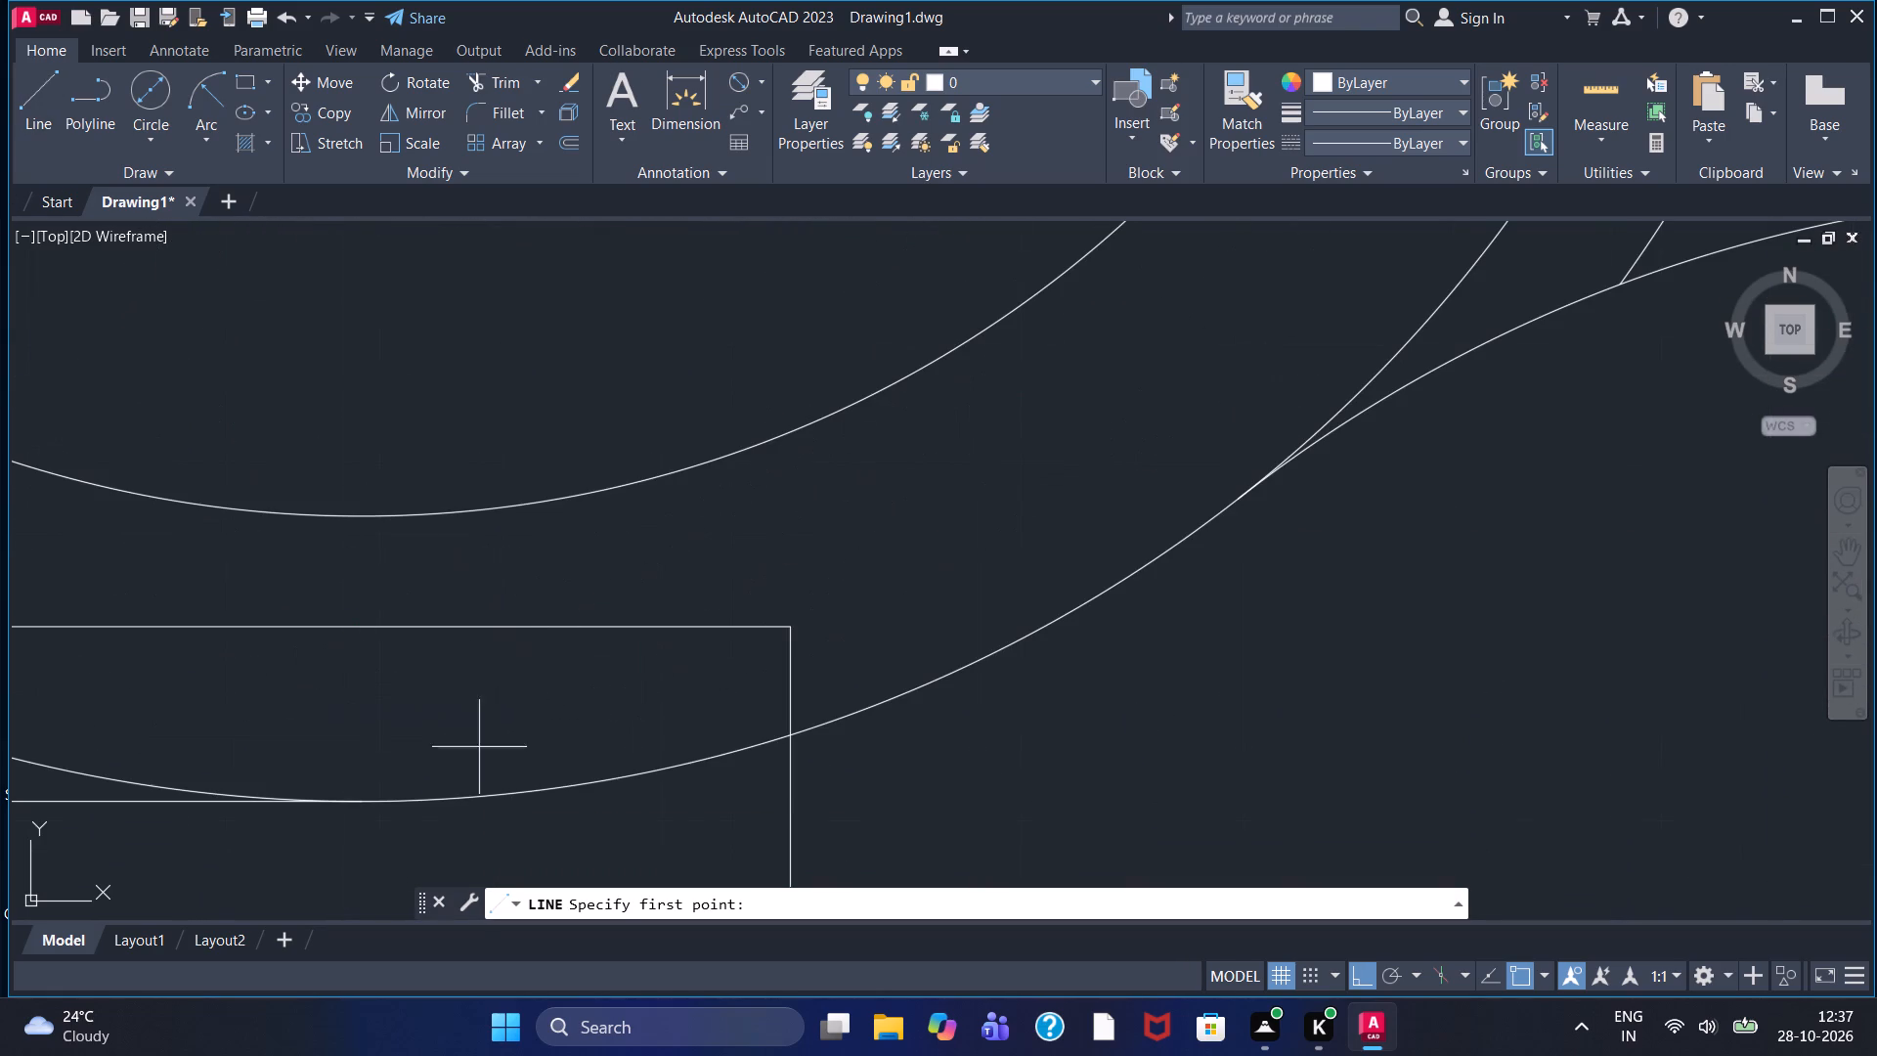
{"action": "left_click", "coordinate": [367, 799]}
{"action": "left_click", "coordinate": [886, 818]}
{"action": "right_click", "coordinate": [886, 818]}
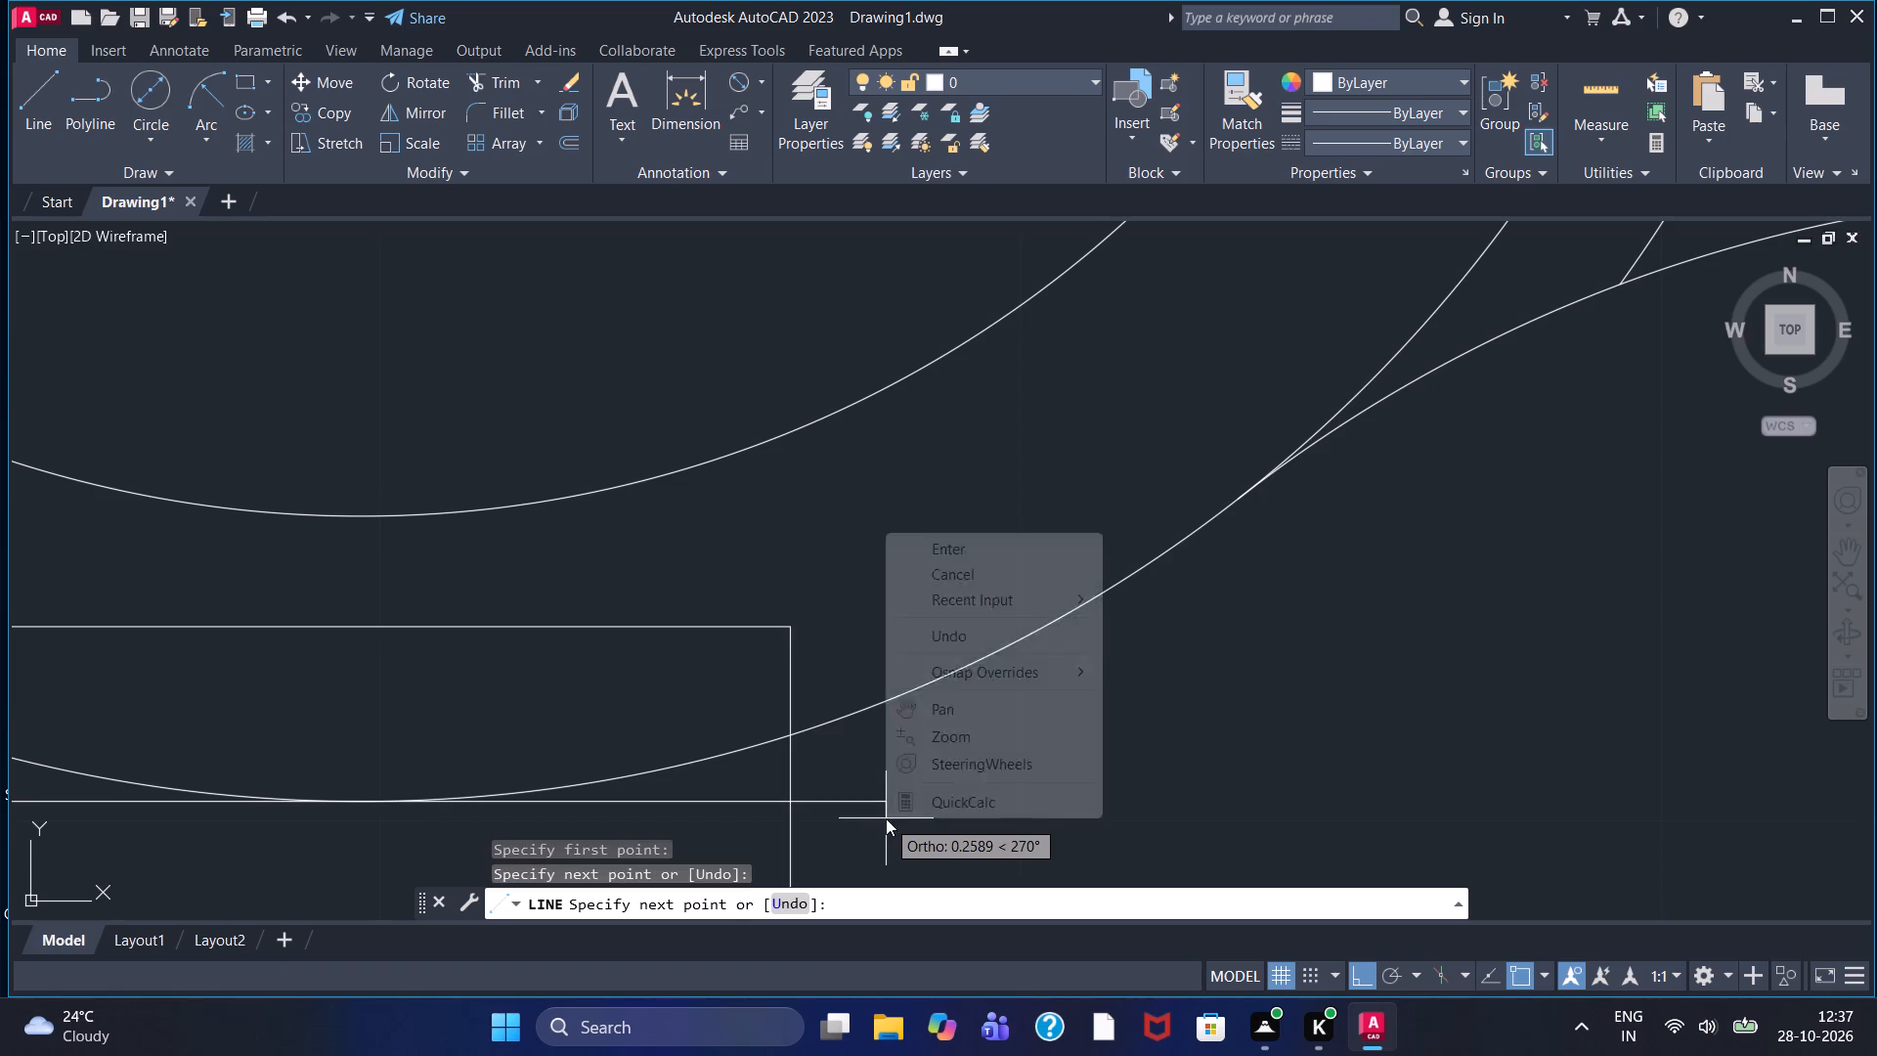
{"action": "left_click", "coordinate": [936, 540]}
Trim the bottom lug's overhanging line ends and its lines inside the small end's outer circle.
{"action": "left_click", "coordinate": [500, 85]}
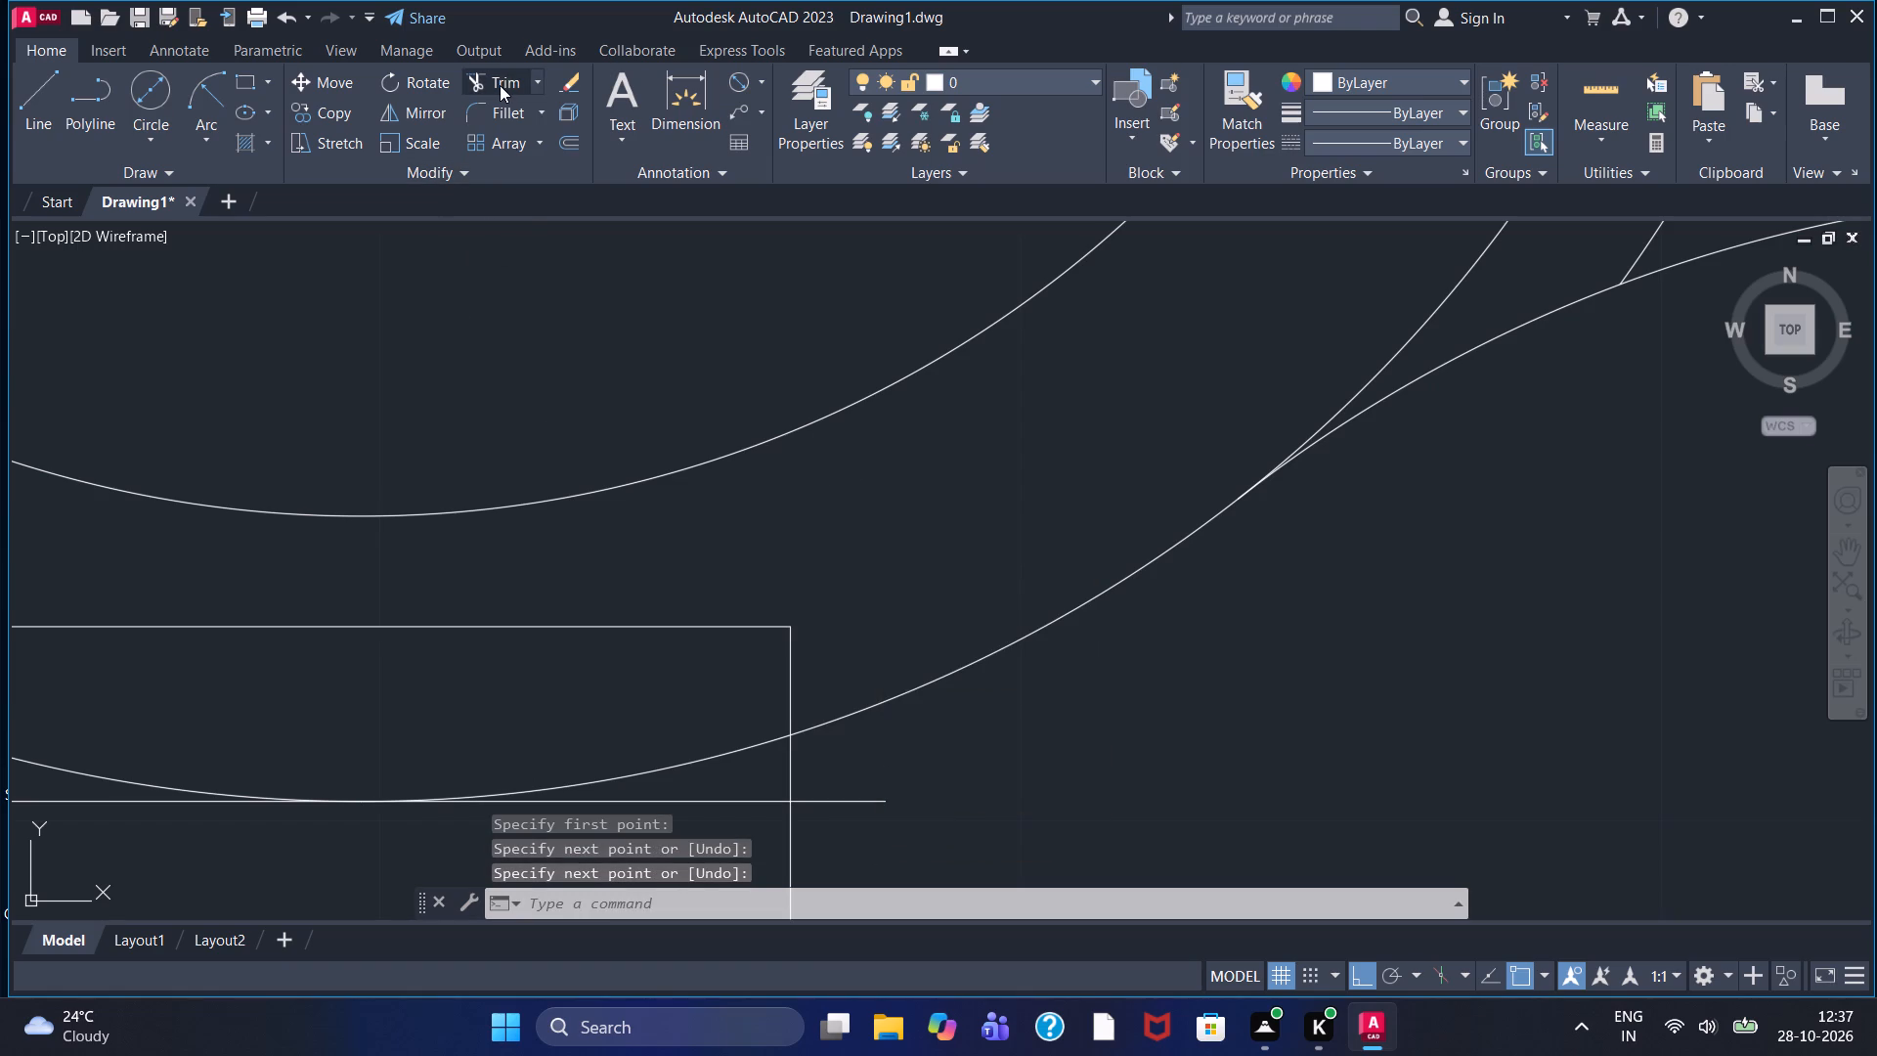
{"action": "left_click", "coordinate": [753, 624]}
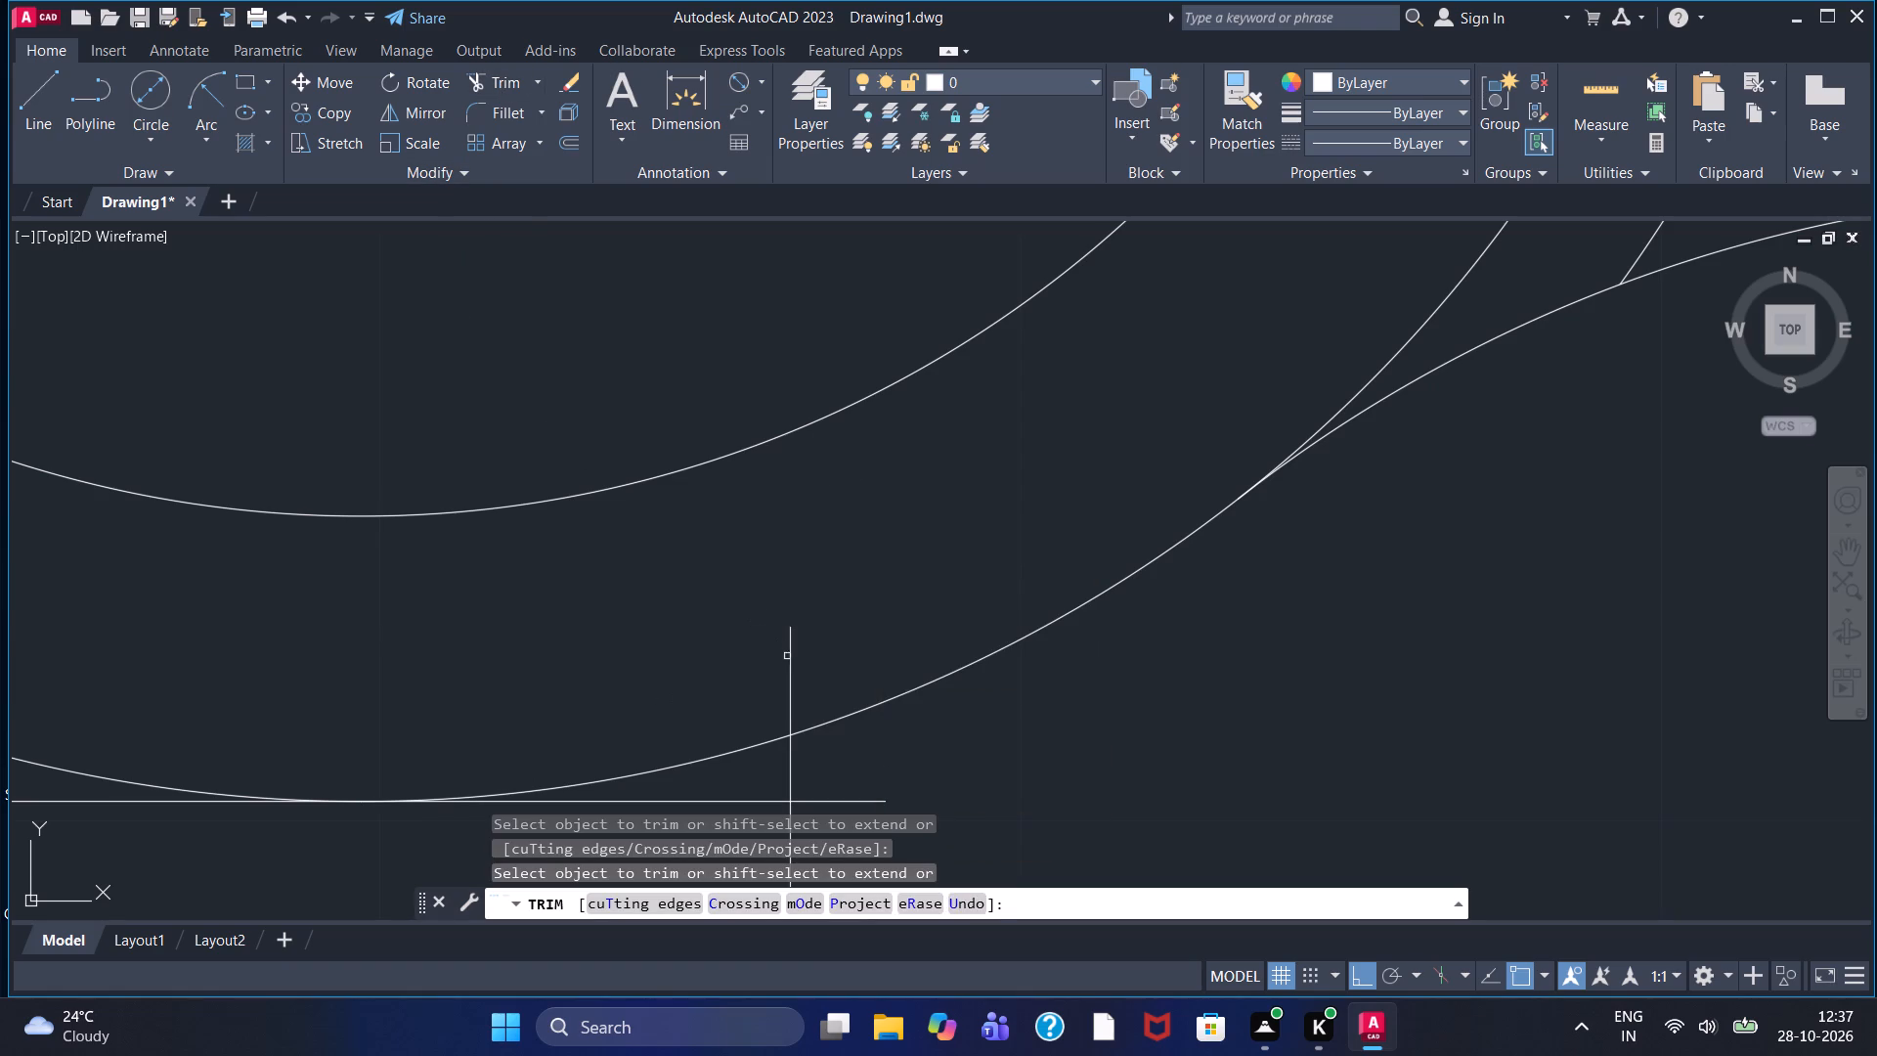
{"action": "left_click", "coordinate": [788, 656]}
{"action": "left_click", "coordinate": [824, 801]}
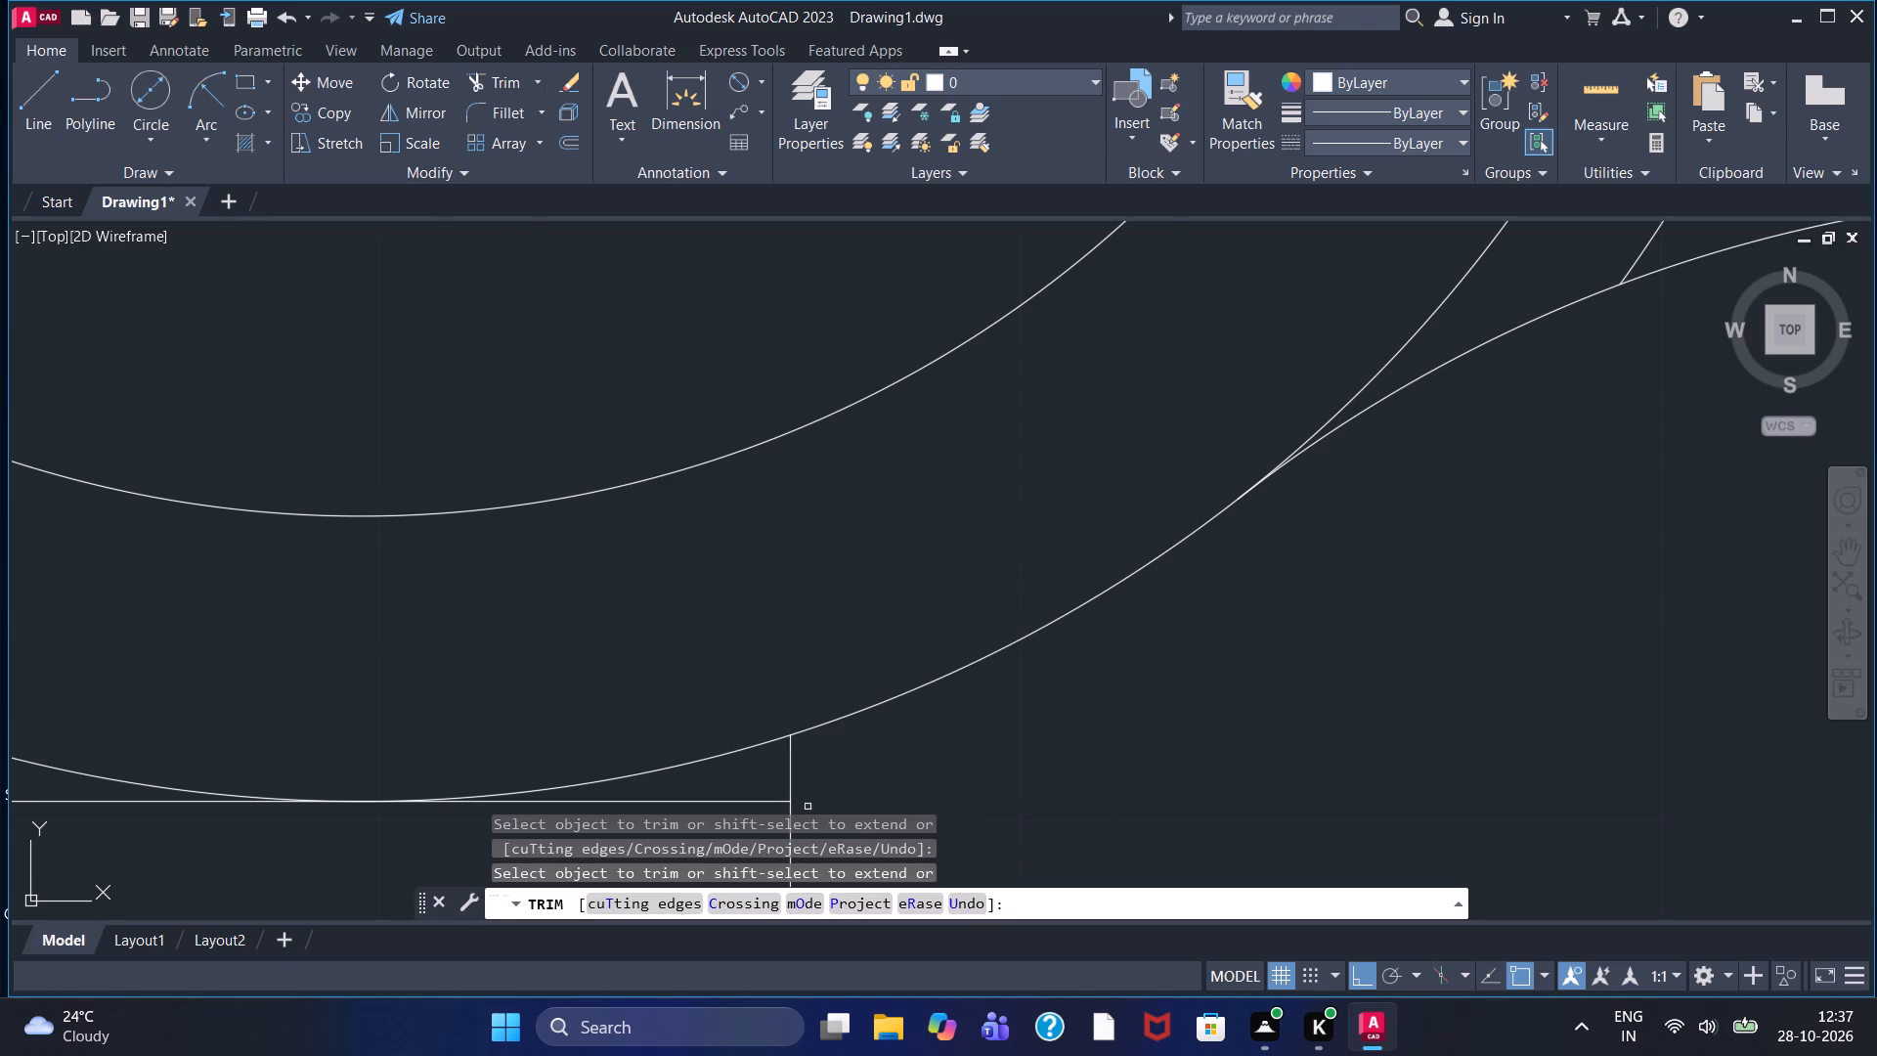
{"action": "scroll", "coordinate": [821, 786], "scroll_direction": "down", "scroll_amount": 1}
{"action": "middle_click_drag", "start_coordinate": [832, 784], "coordinate": [859, 666]}
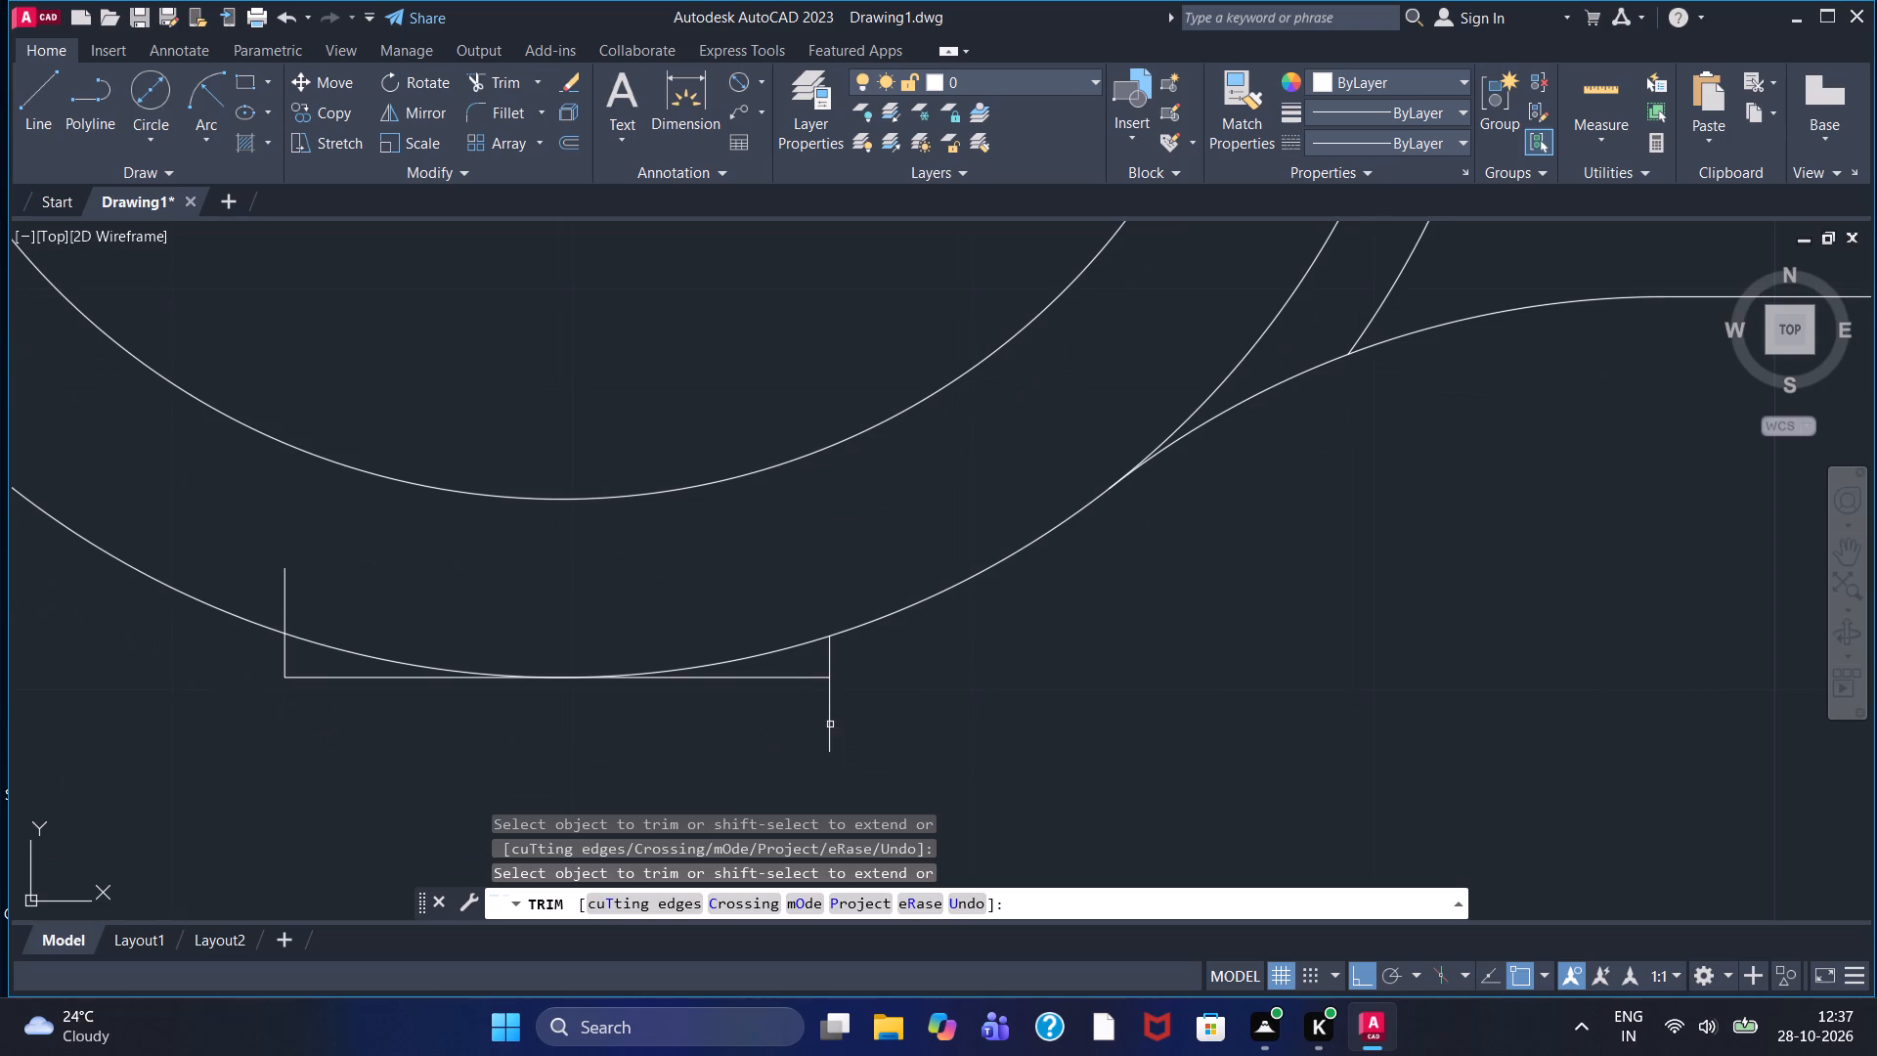
{"action": "left_click", "coordinate": [827, 724]}
{"action": "left_click", "coordinate": [286, 582]}
Draw connected lines from the top quadrant of the large end's outer circle: 10 up, 30 left, and vertically down past the circle's bottom.
{"action": "scroll", "coordinate": [392, 607], "scroll_direction": "down", "scroll_amount": 1}
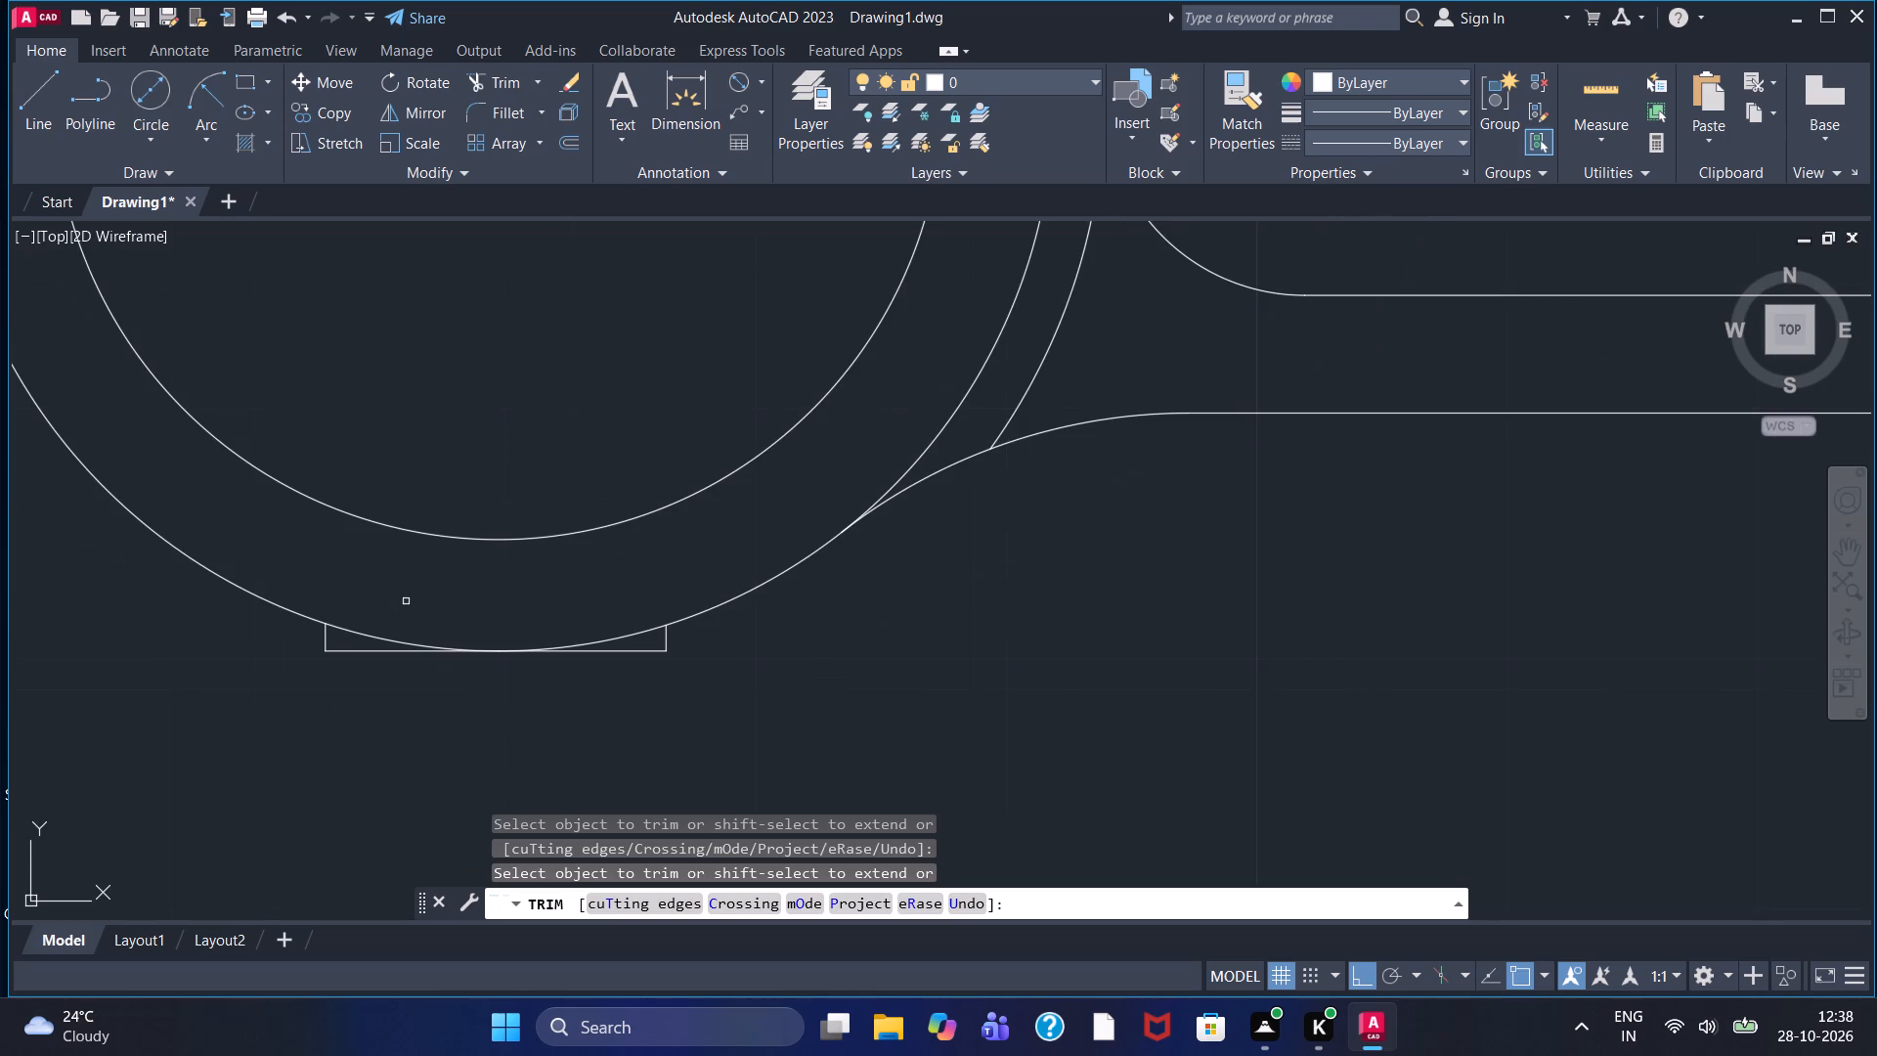
{"action": "scroll", "coordinate": [406, 601], "scroll_direction": "down", "scroll_amount": 1}
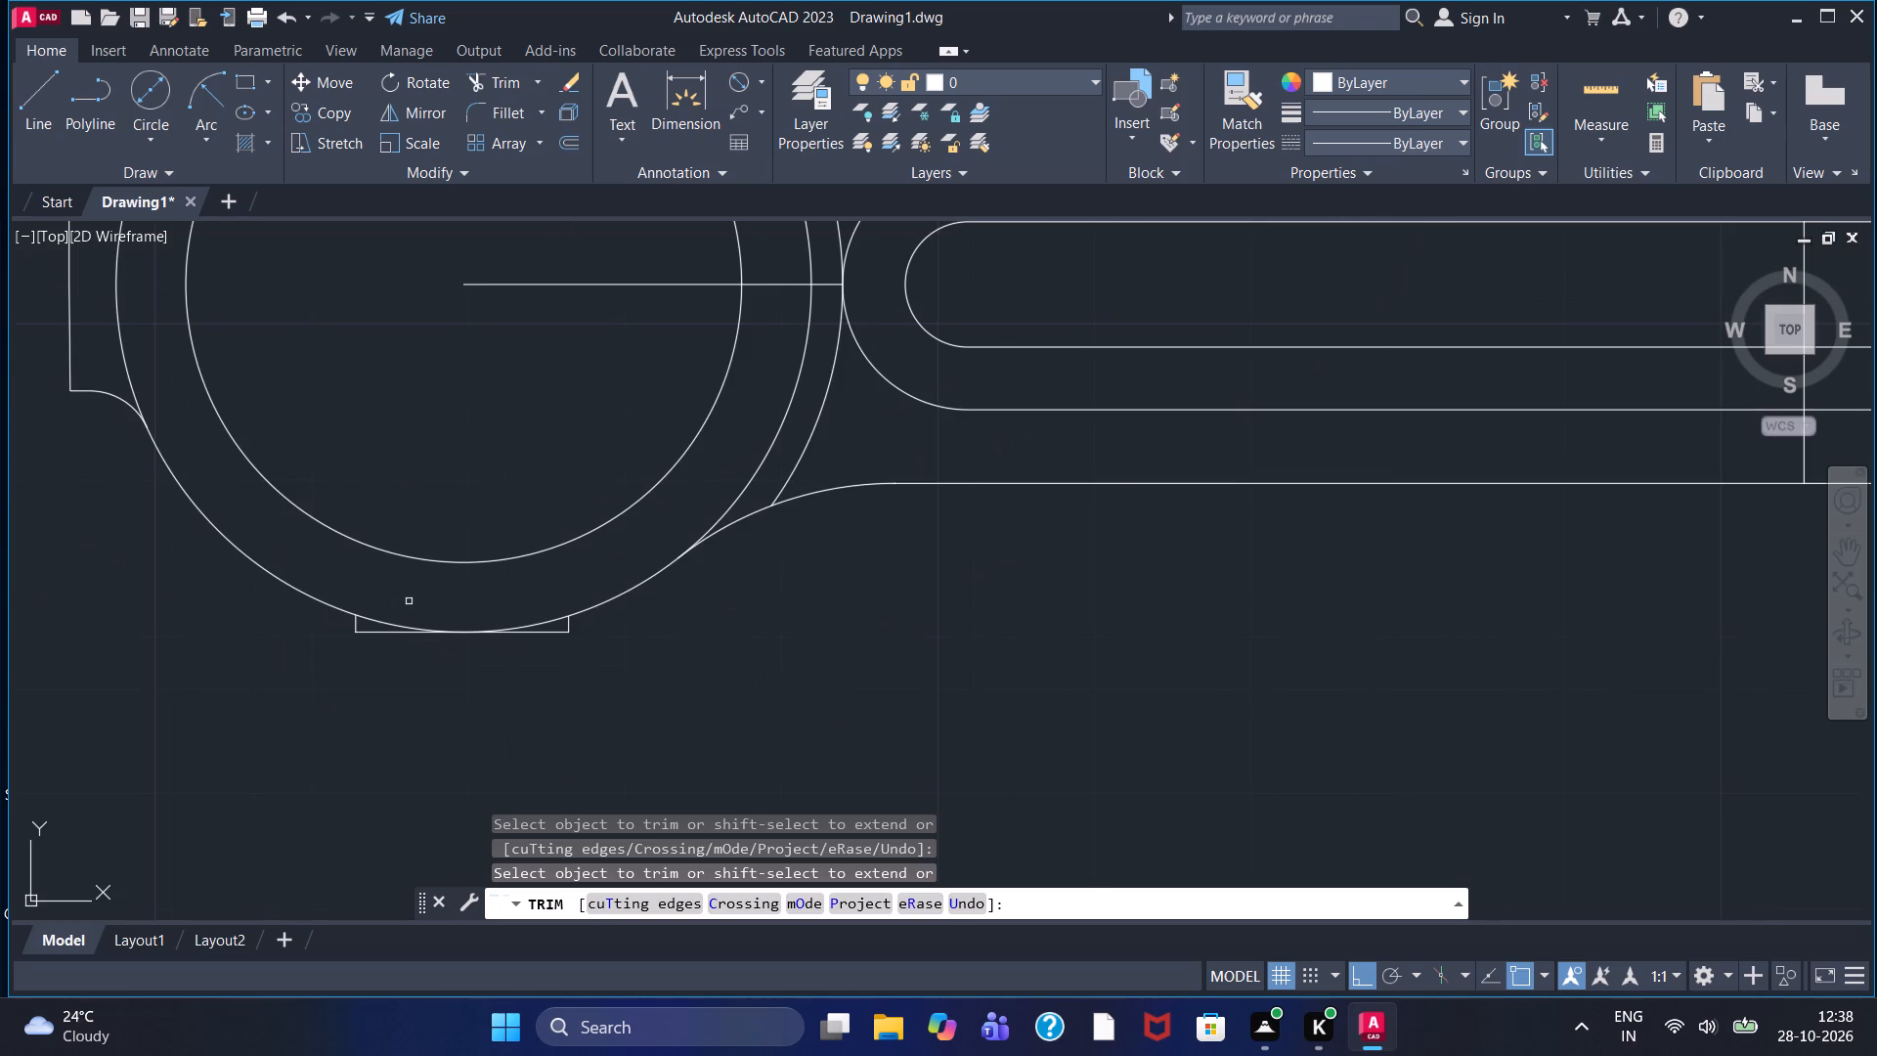
{"action": "scroll", "coordinate": [907, 652], "scroll_direction": "down", "scroll_amount": 1}
{"action": "scroll", "coordinate": [1077, 623], "scroll_direction": "down", "scroll_amount": 1}
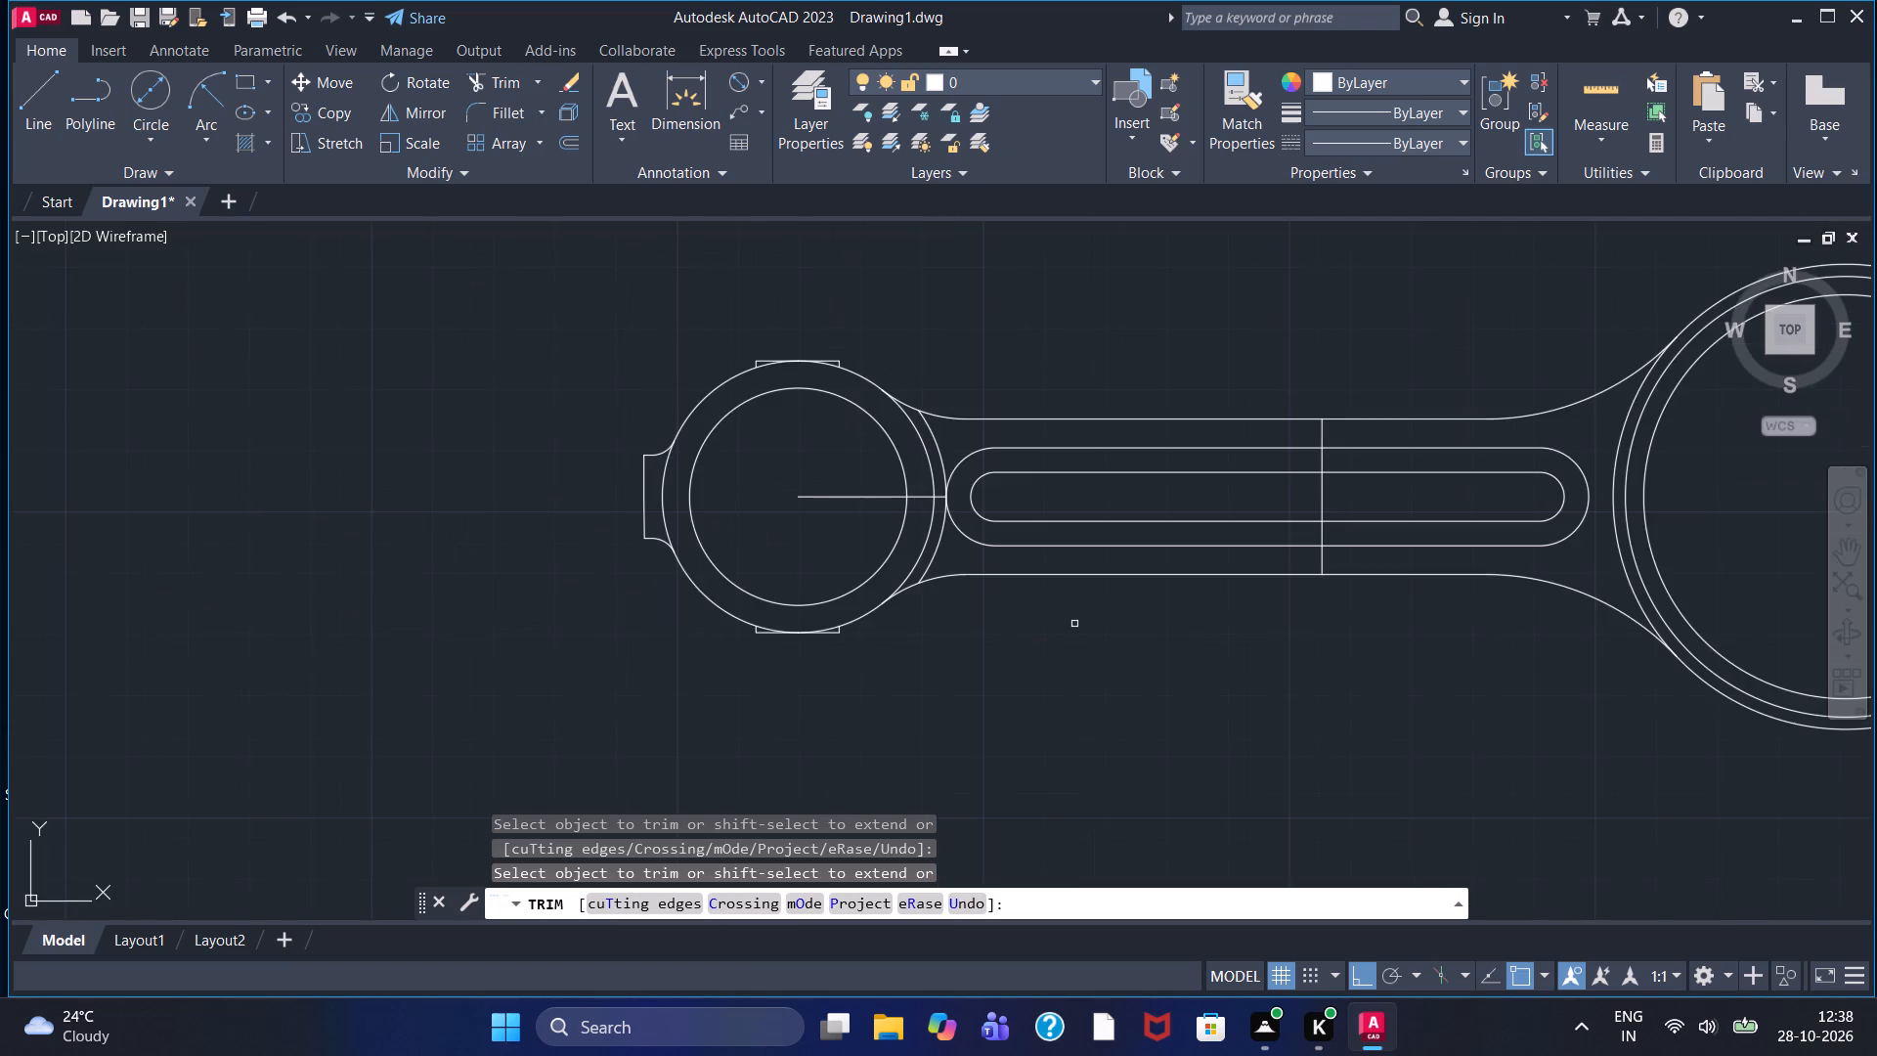
{"action": "middle_click_drag", "start_coordinate": [1082, 625], "coordinate": [424, 763]}
{"action": "left_click", "coordinate": [56, 106]}
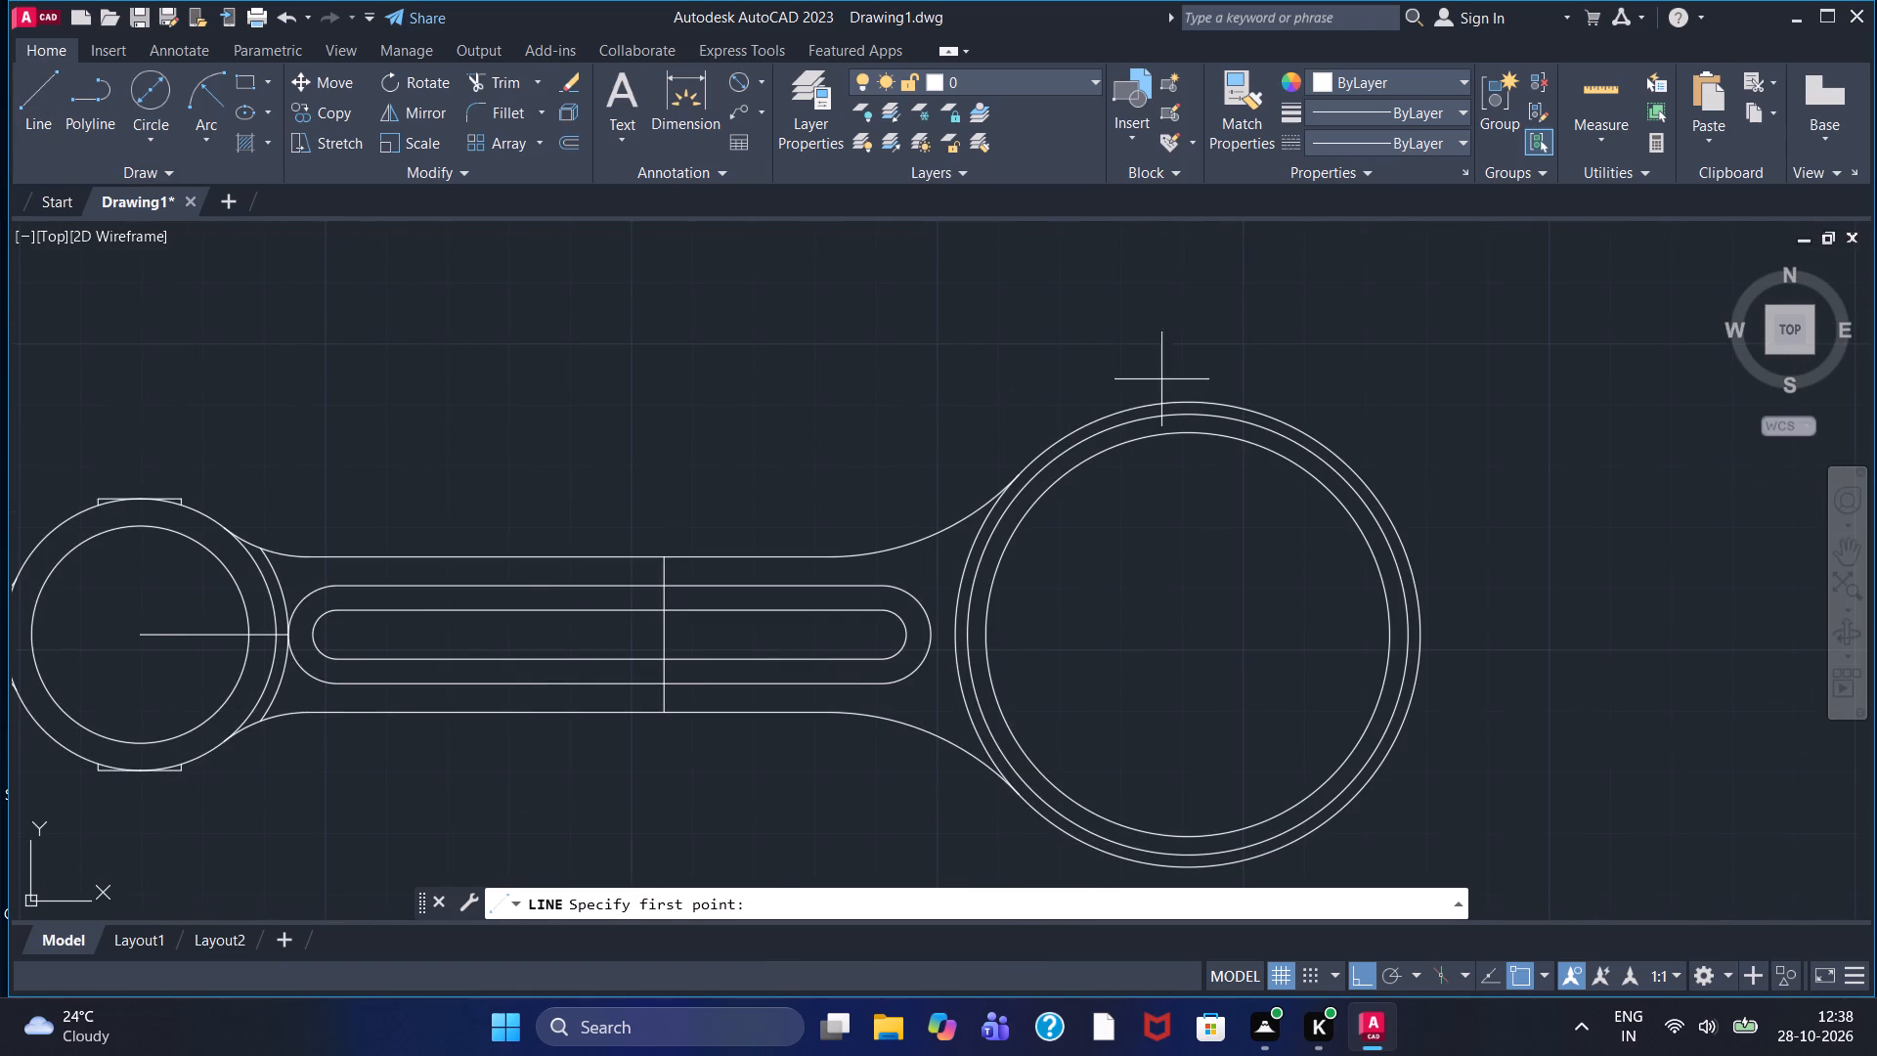
{"action": "left_click", "coordinate": [1184, 401]}
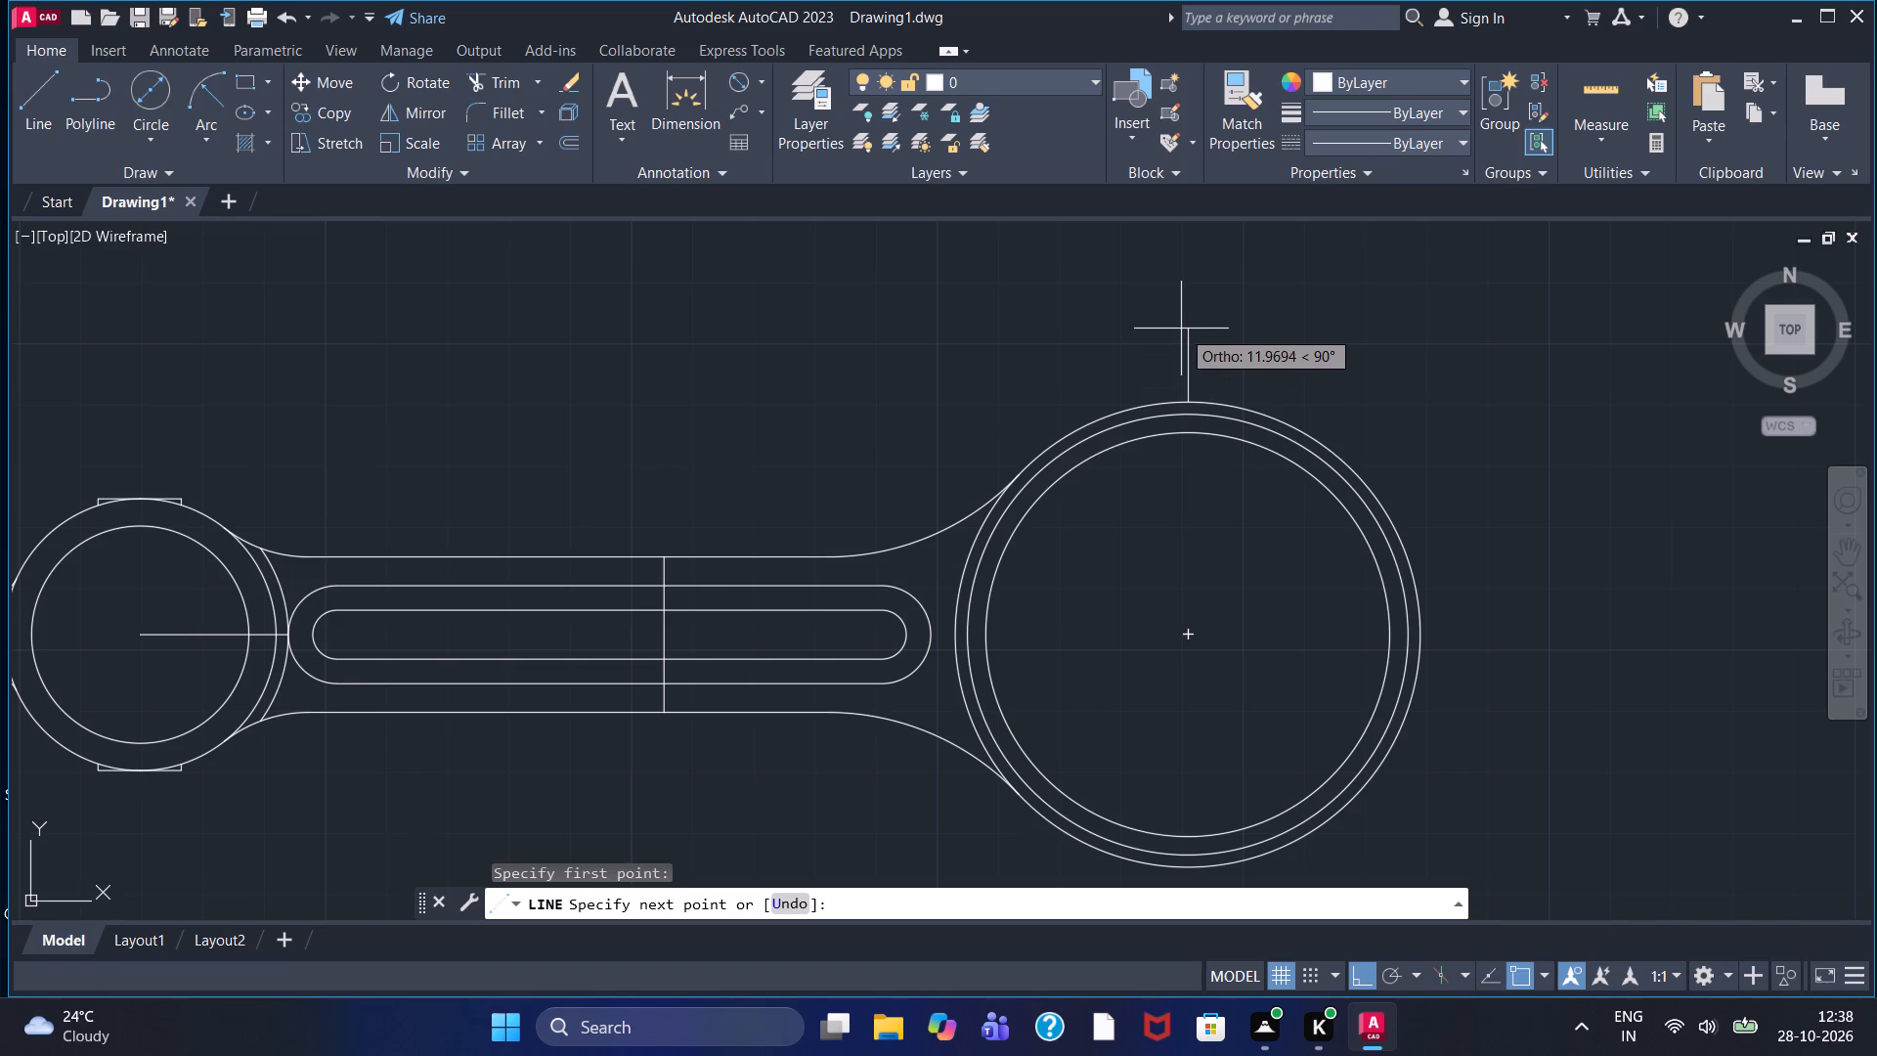
{"action": "key", "text": "1"}
{"action": "key", "text": "0"}
{"action": "key", "text": "Return"}
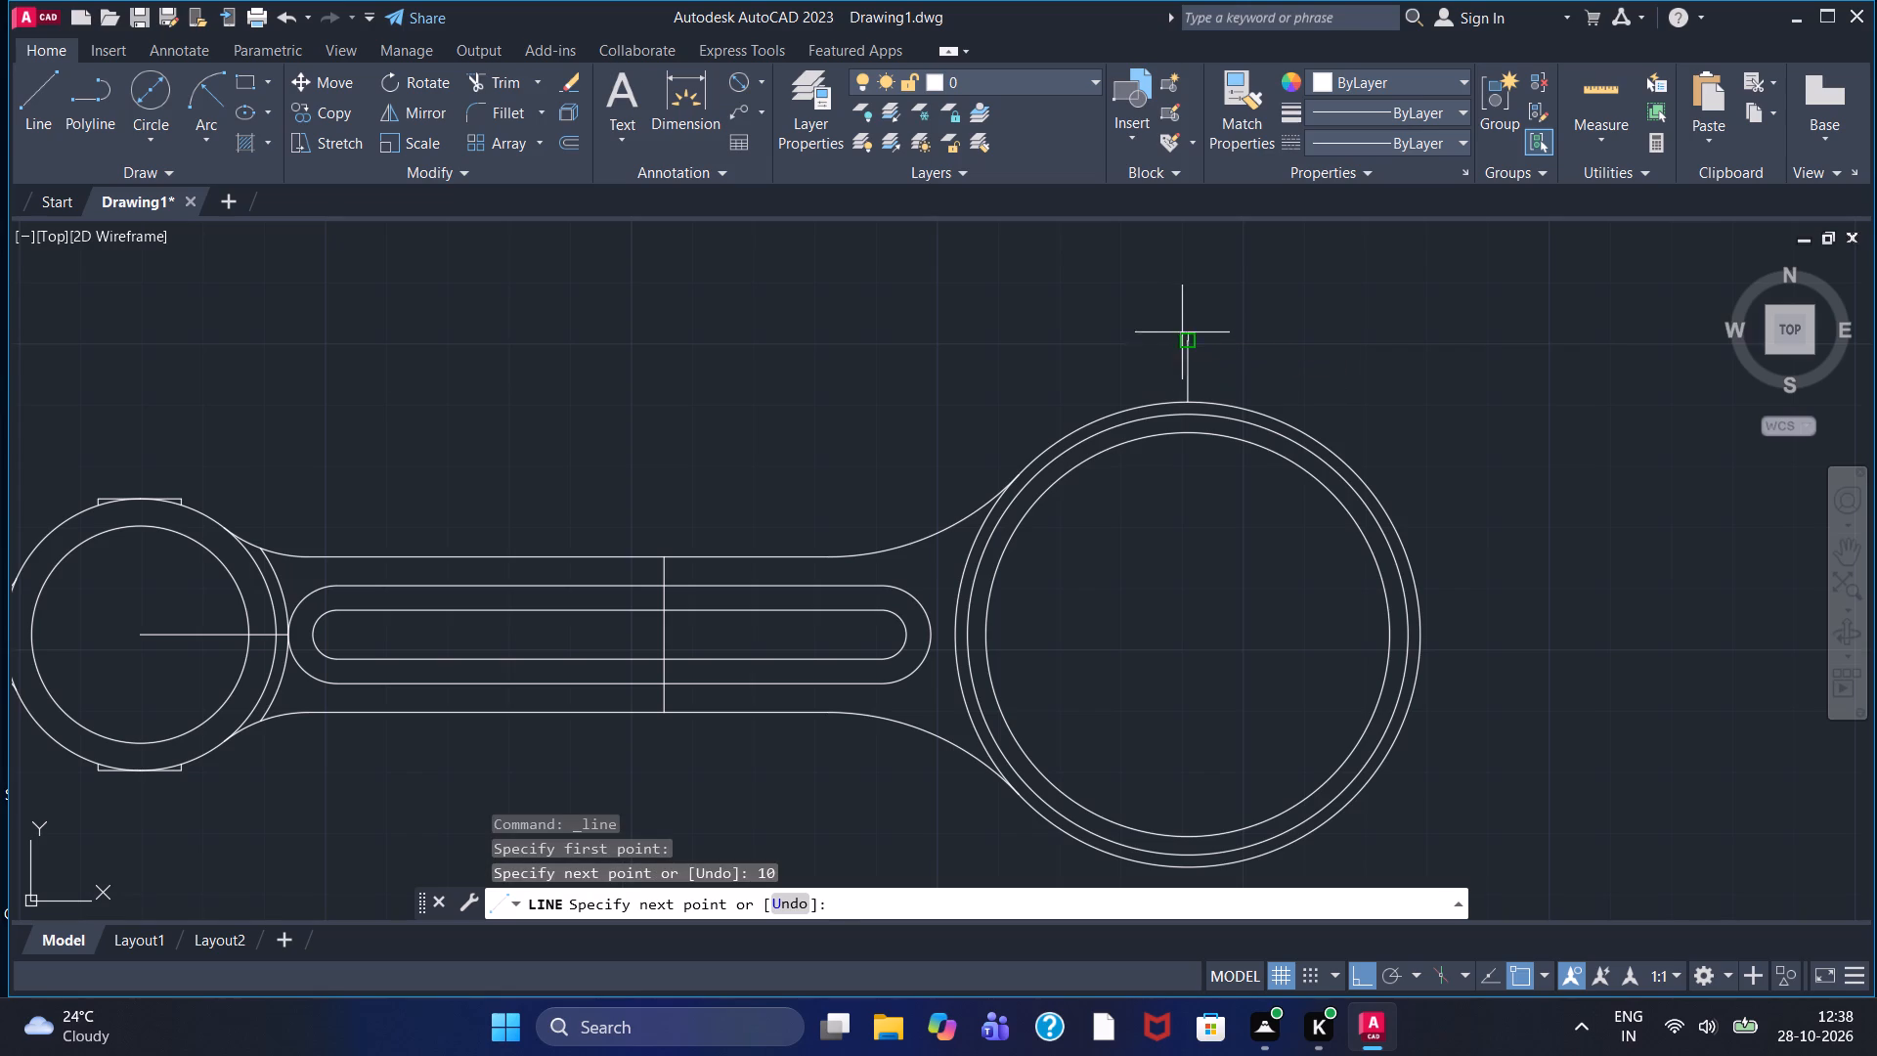
{"action": "type", "text": "30"}
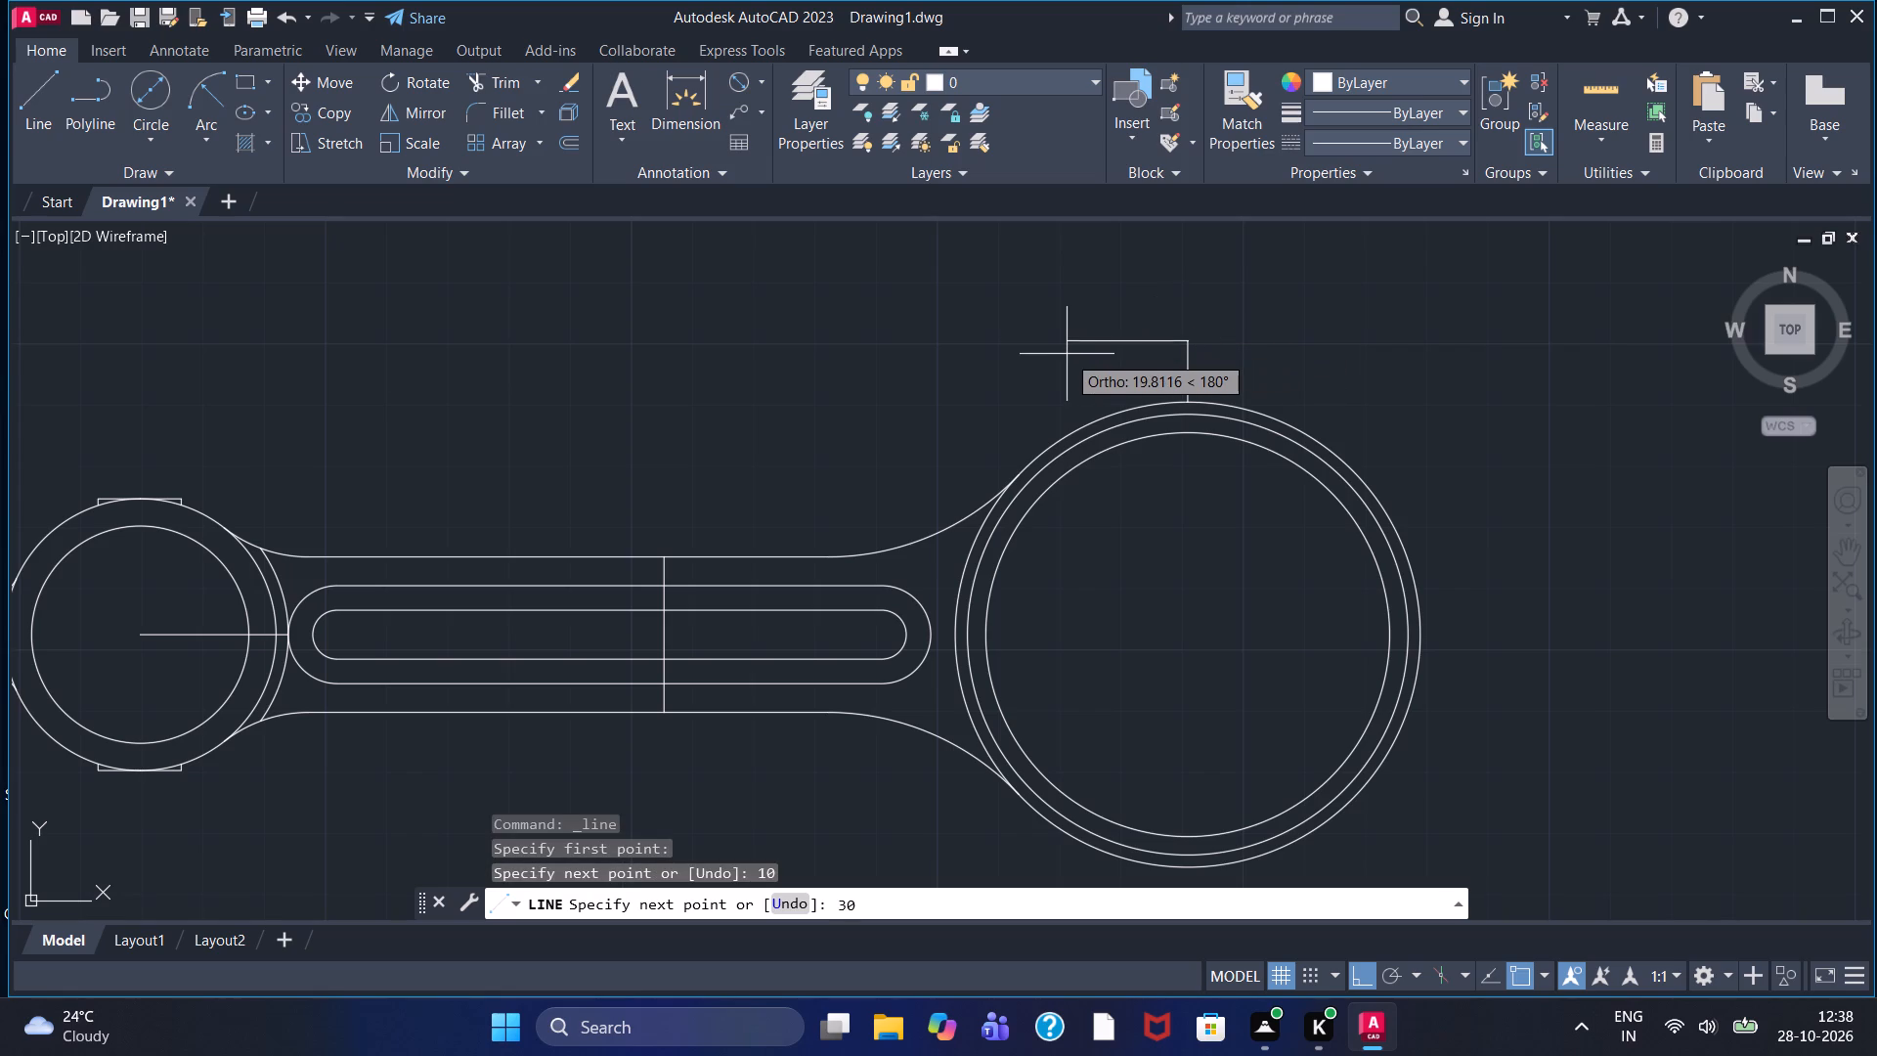
{"action": "key", "text": "Return"}
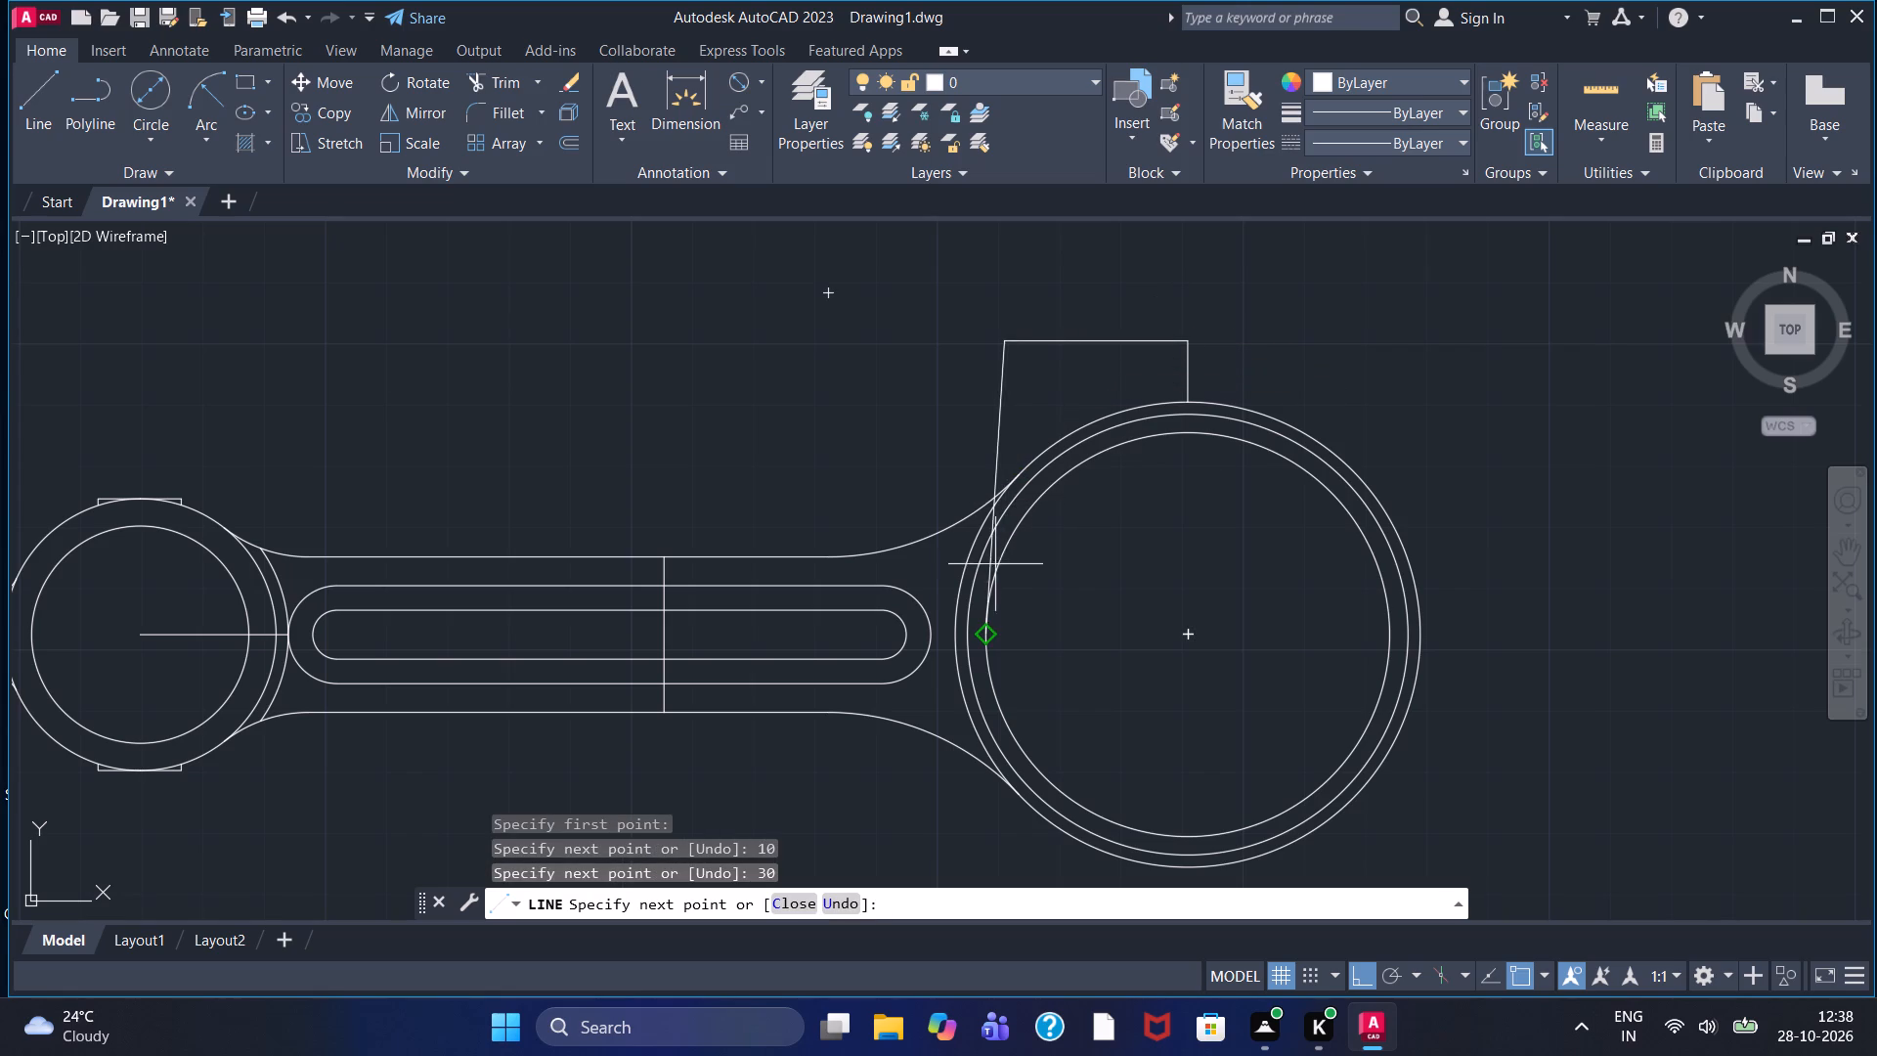
{"action": "middle_click_drag", "start_coordinate": [995, 848], "coordinate": [1004, 753]}
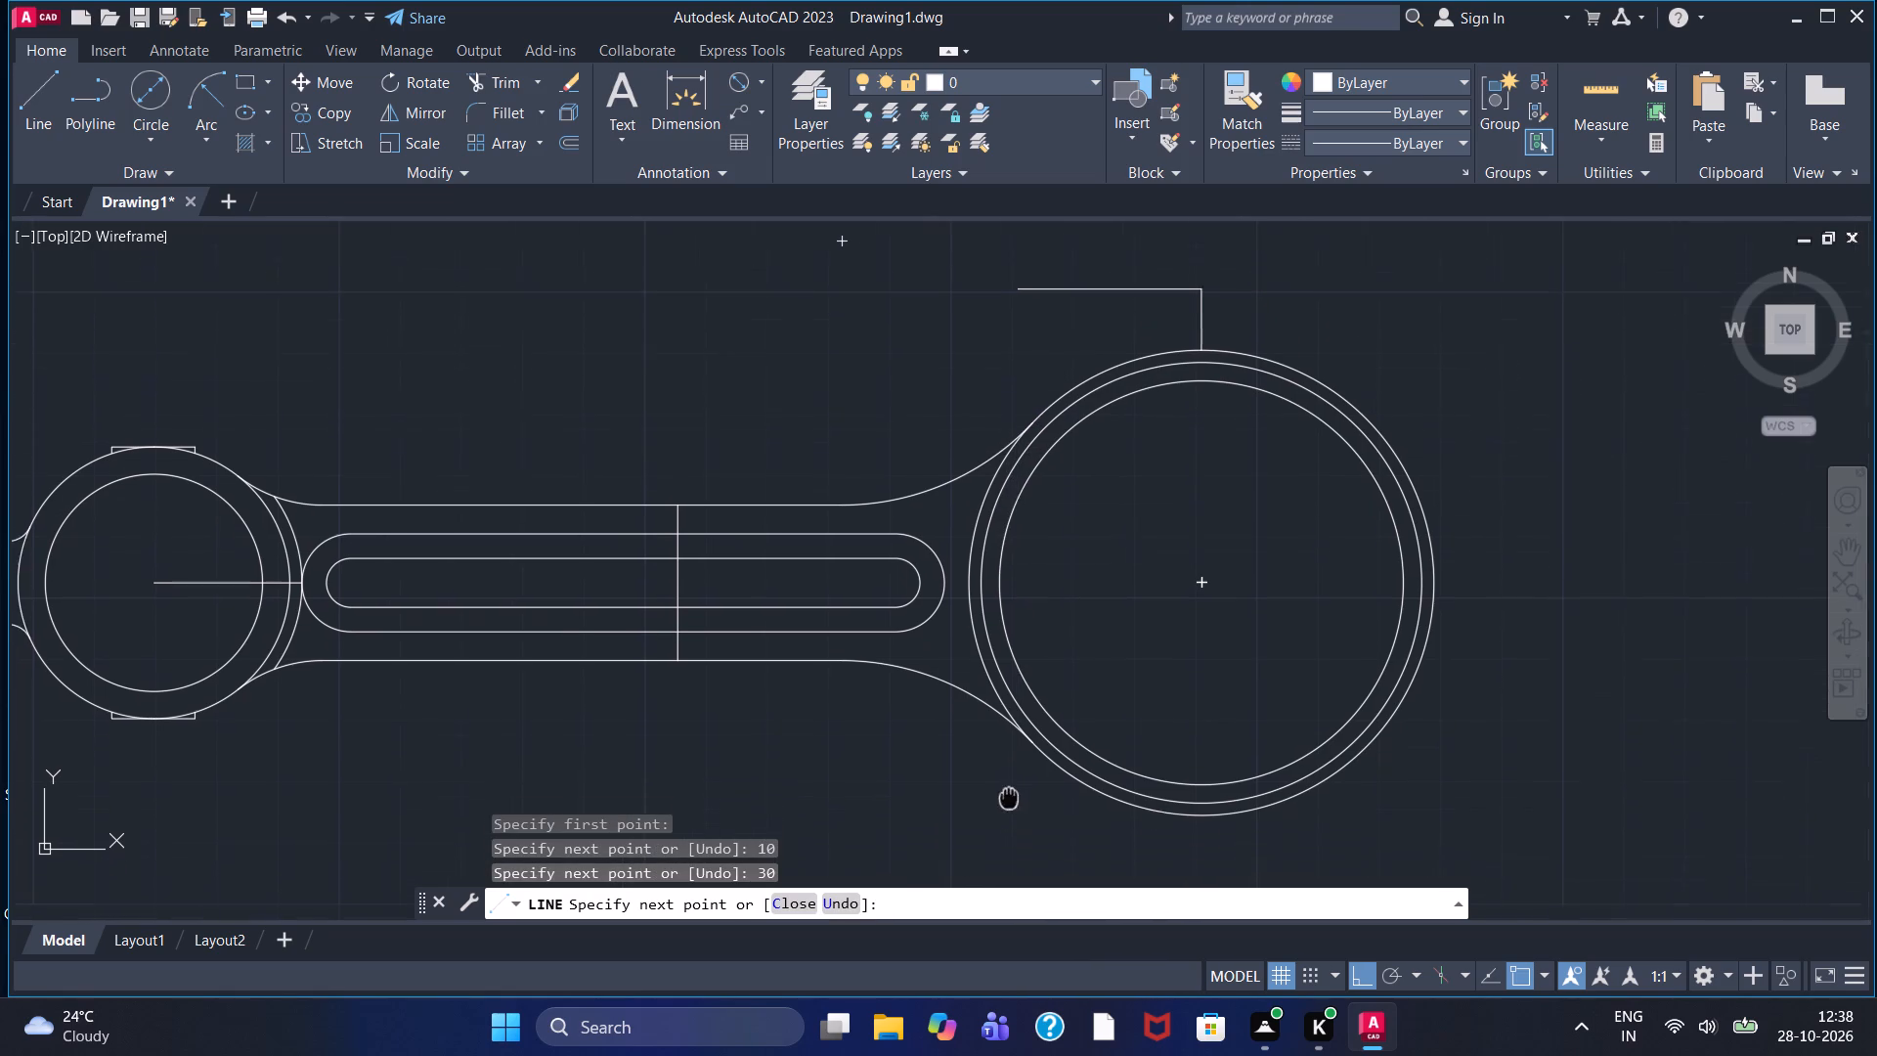
{"action": "middle_click_drag", "start_coordinate": [1004, 753], "coordinate": [996, 642]}
{"action": "scroll", "coordinate": [1001, 671], "scroll_direction": "down", "scroll_amount": 1}
{"action": "left_click", "coordinate": [982, 713]}
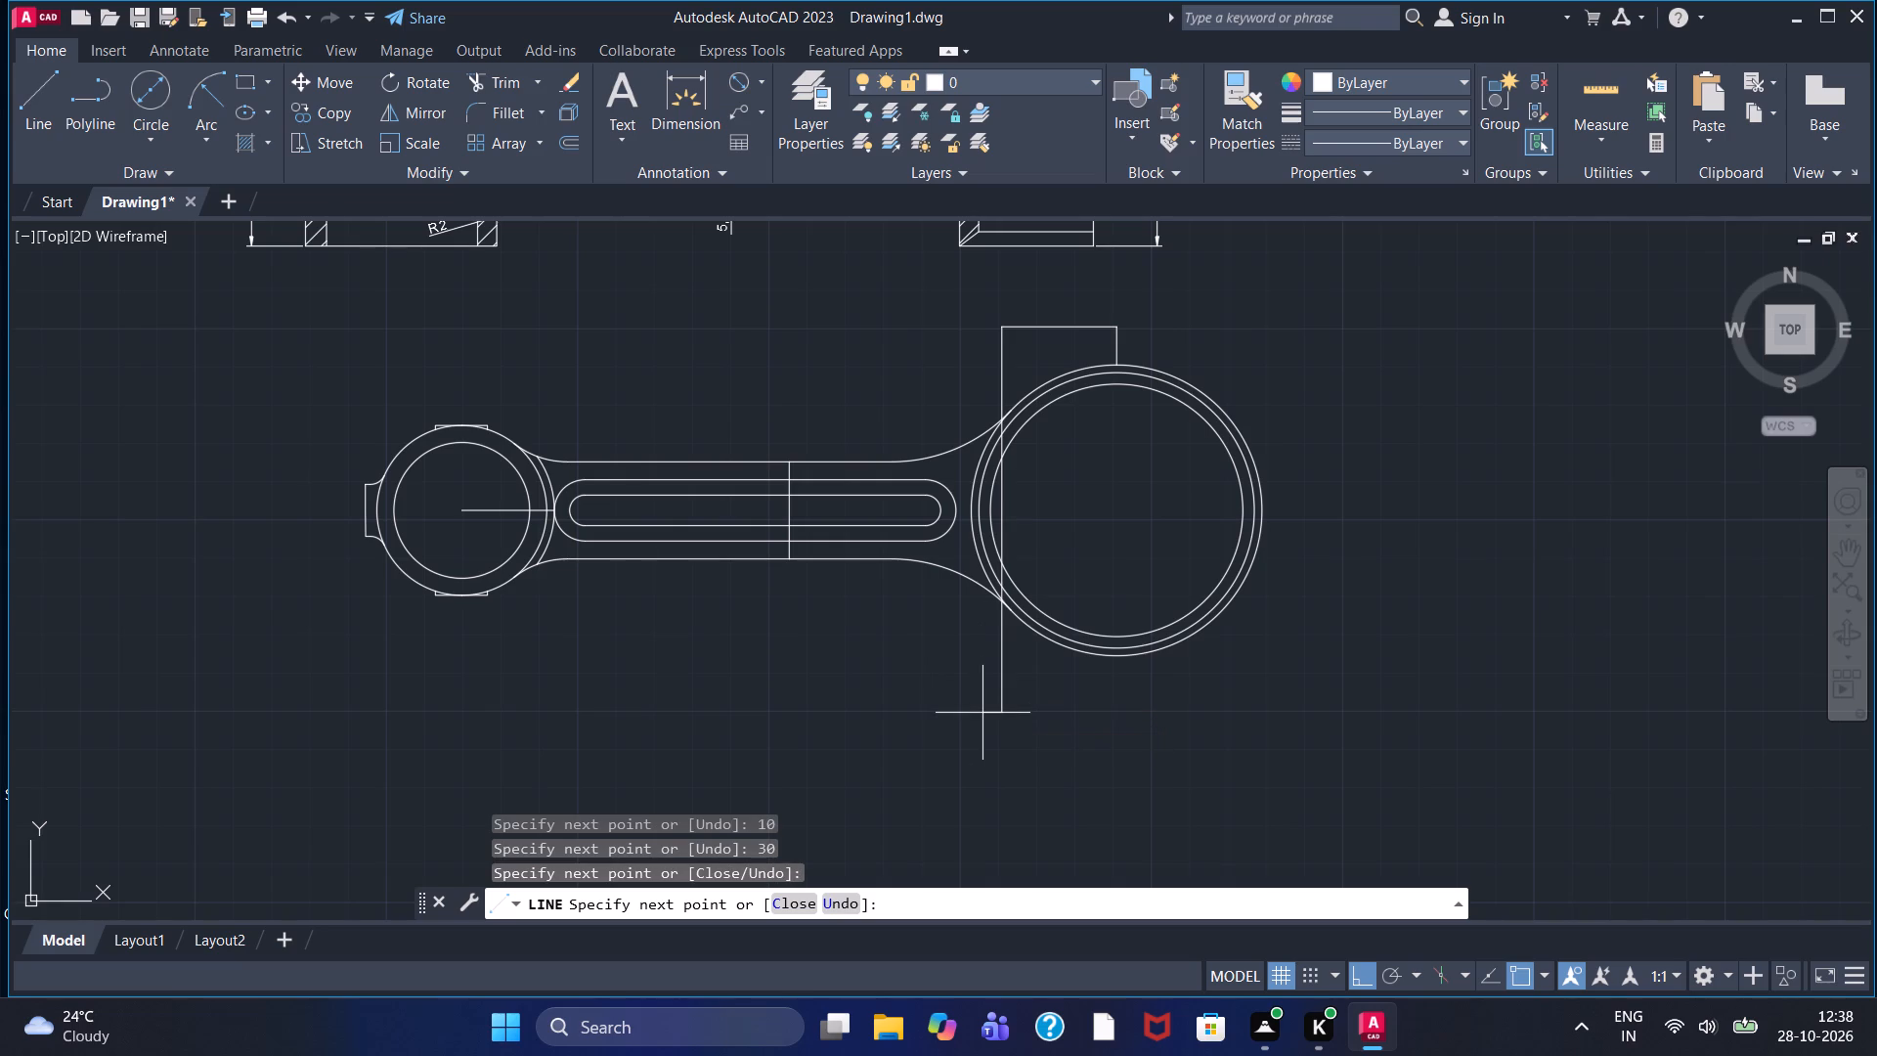
{"action": "right_click", "coordinate": [982, 713]}
{"action": "left_click", "coordinate": [1088, 419]}
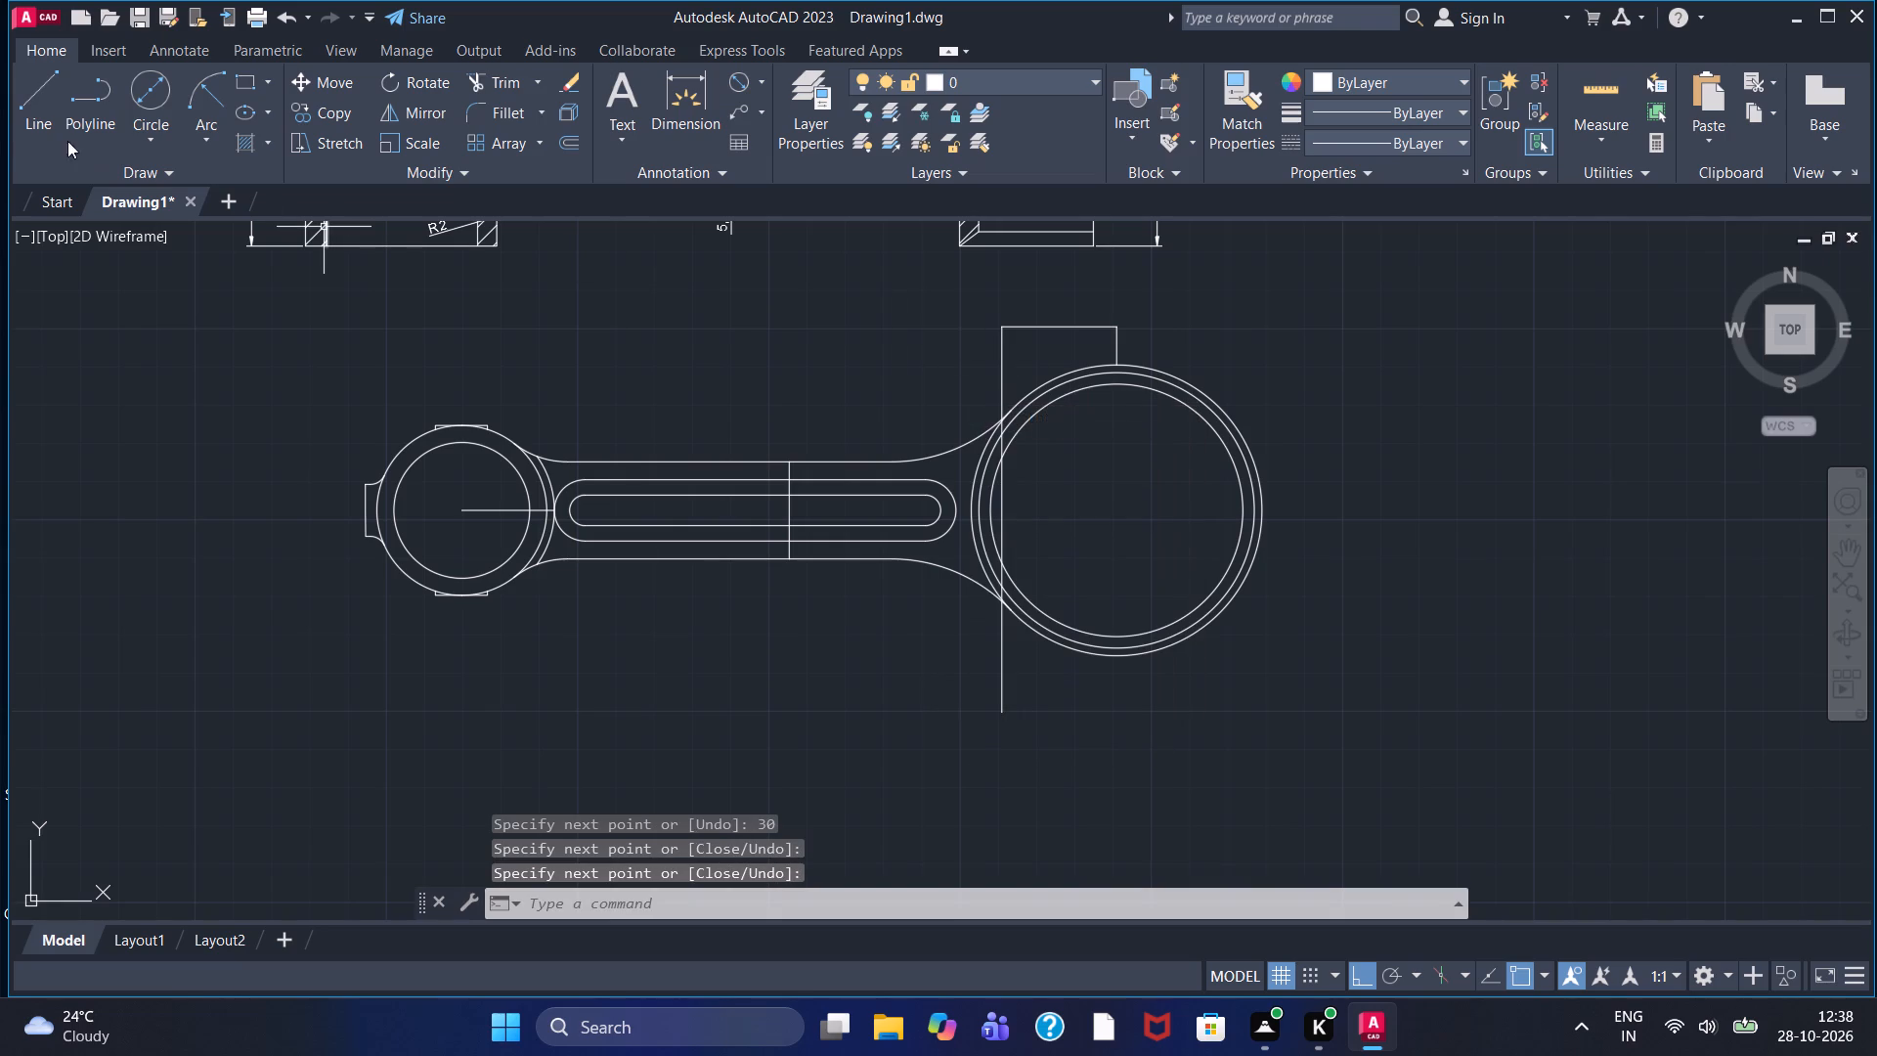
Draw a horizontal line from the bottom quadrant of the large end's outer circle leftwards past the long vertical line.
{"action": "left_click", "coordinate": [15, 124]}
{"action": "left_click", "coordinate": [43, 105]}
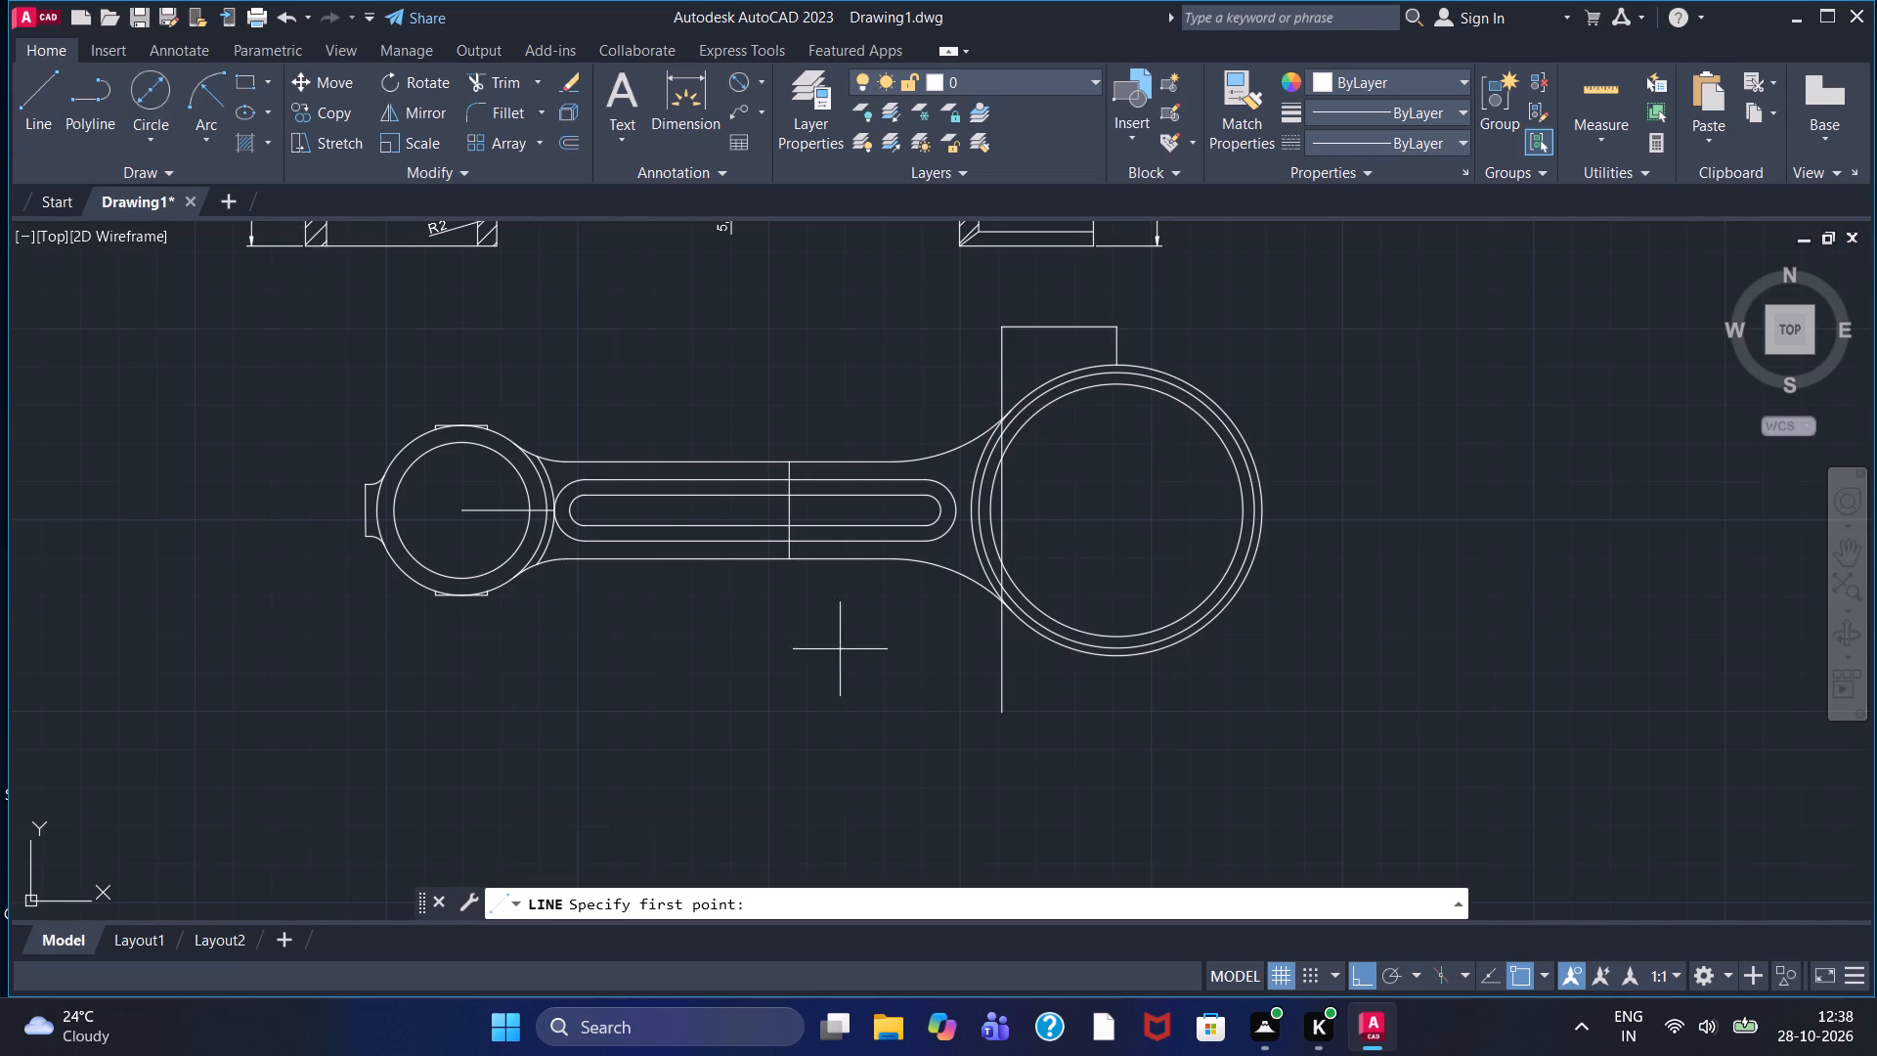
{"action": "left_click_drag", "start_coordinate": [1116, 661], "coordinate": [1107, 662]}
{"action": "double_click", "coordinate": [928, 679]}
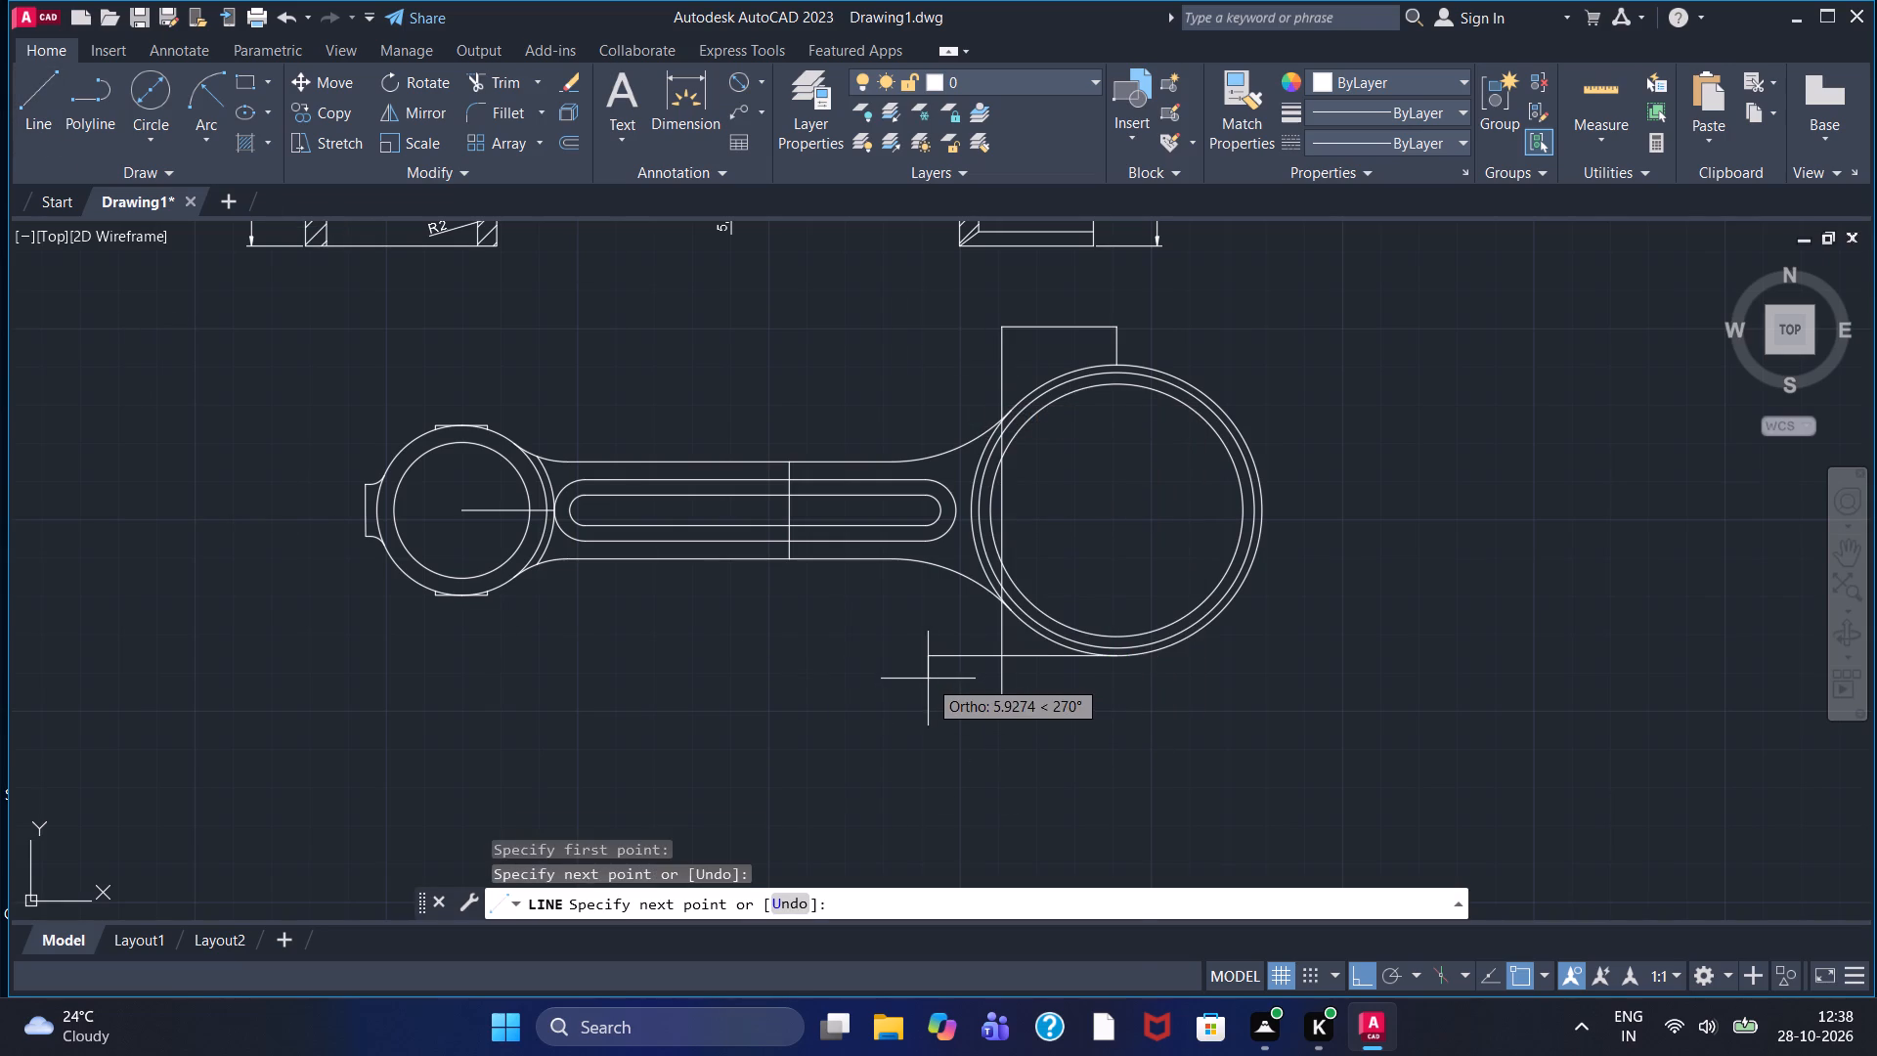
{"action": "right_click", "coordinate": [928, 679]}
{"action": "left_click", "coordinate": [971, 694]}
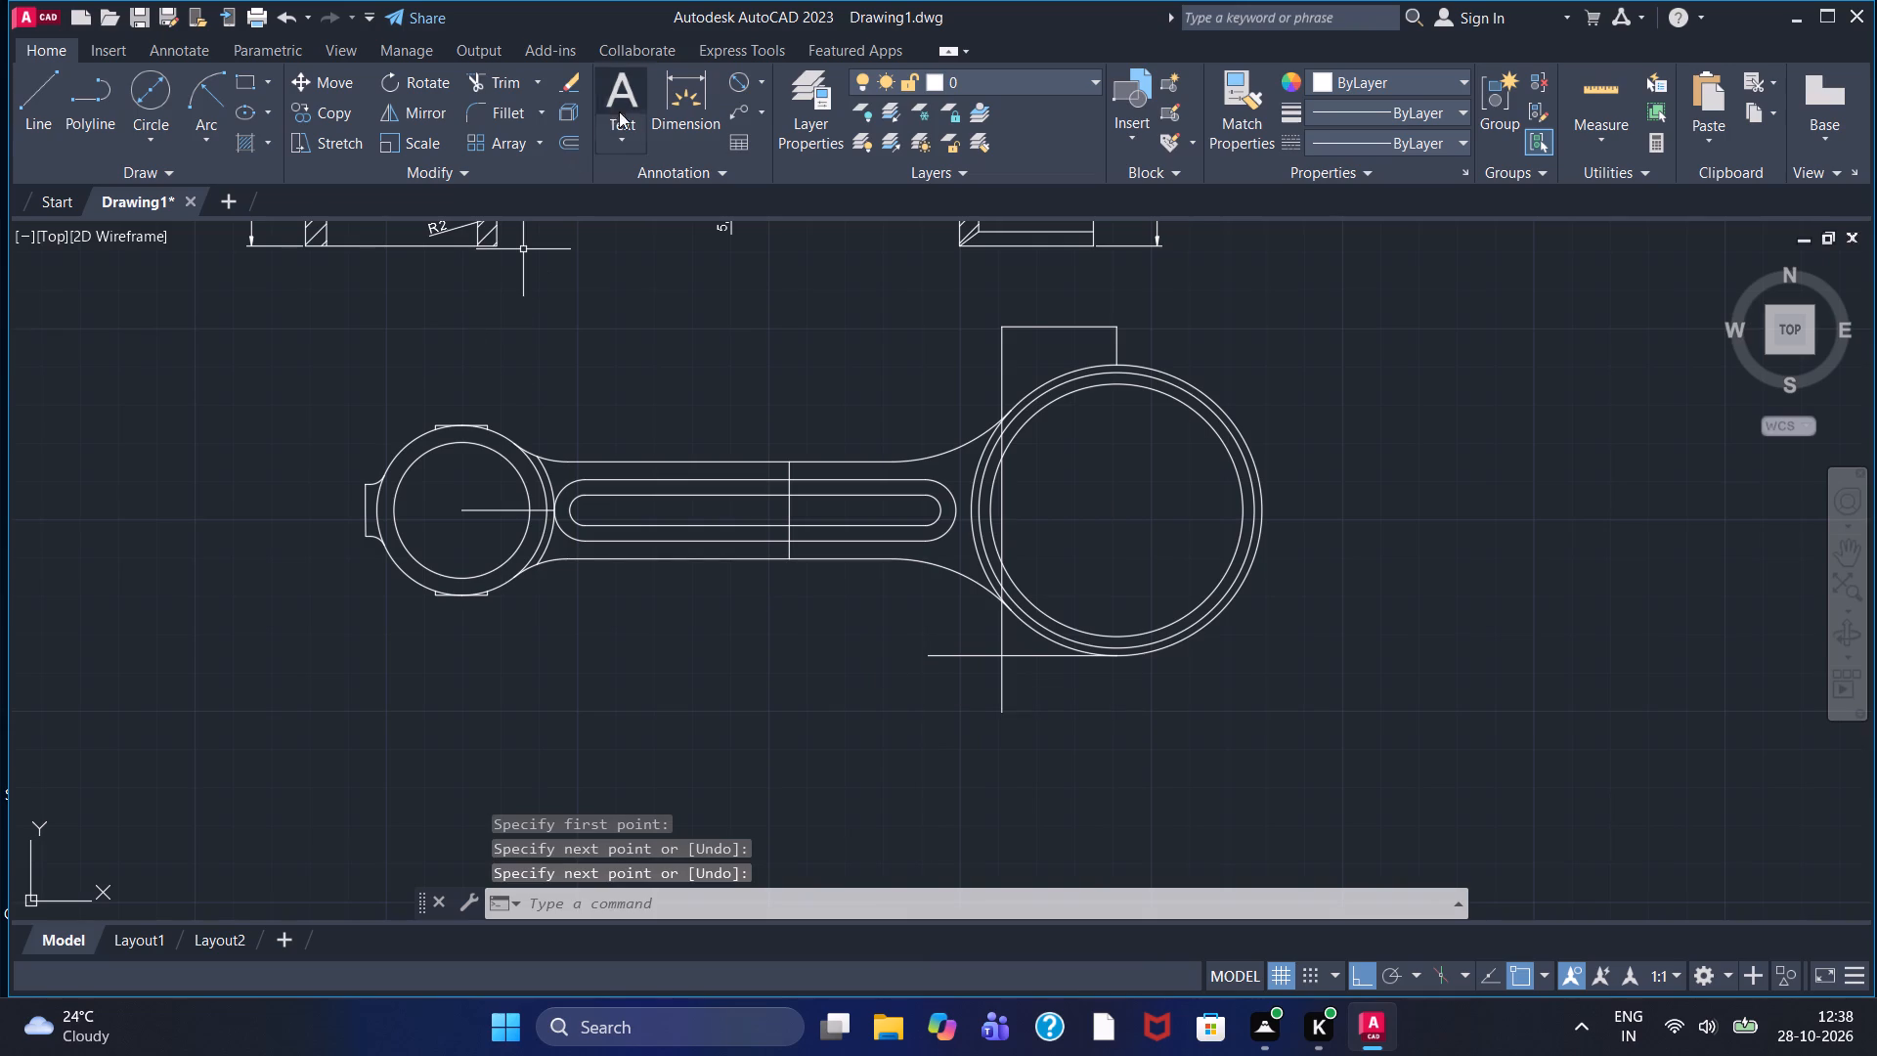
Trim the overhanging ends of the horizontal and vertical lines where they cross below the large end, leaving a square corner.
{"action": "left_click", "coordinate": [475, 81]}
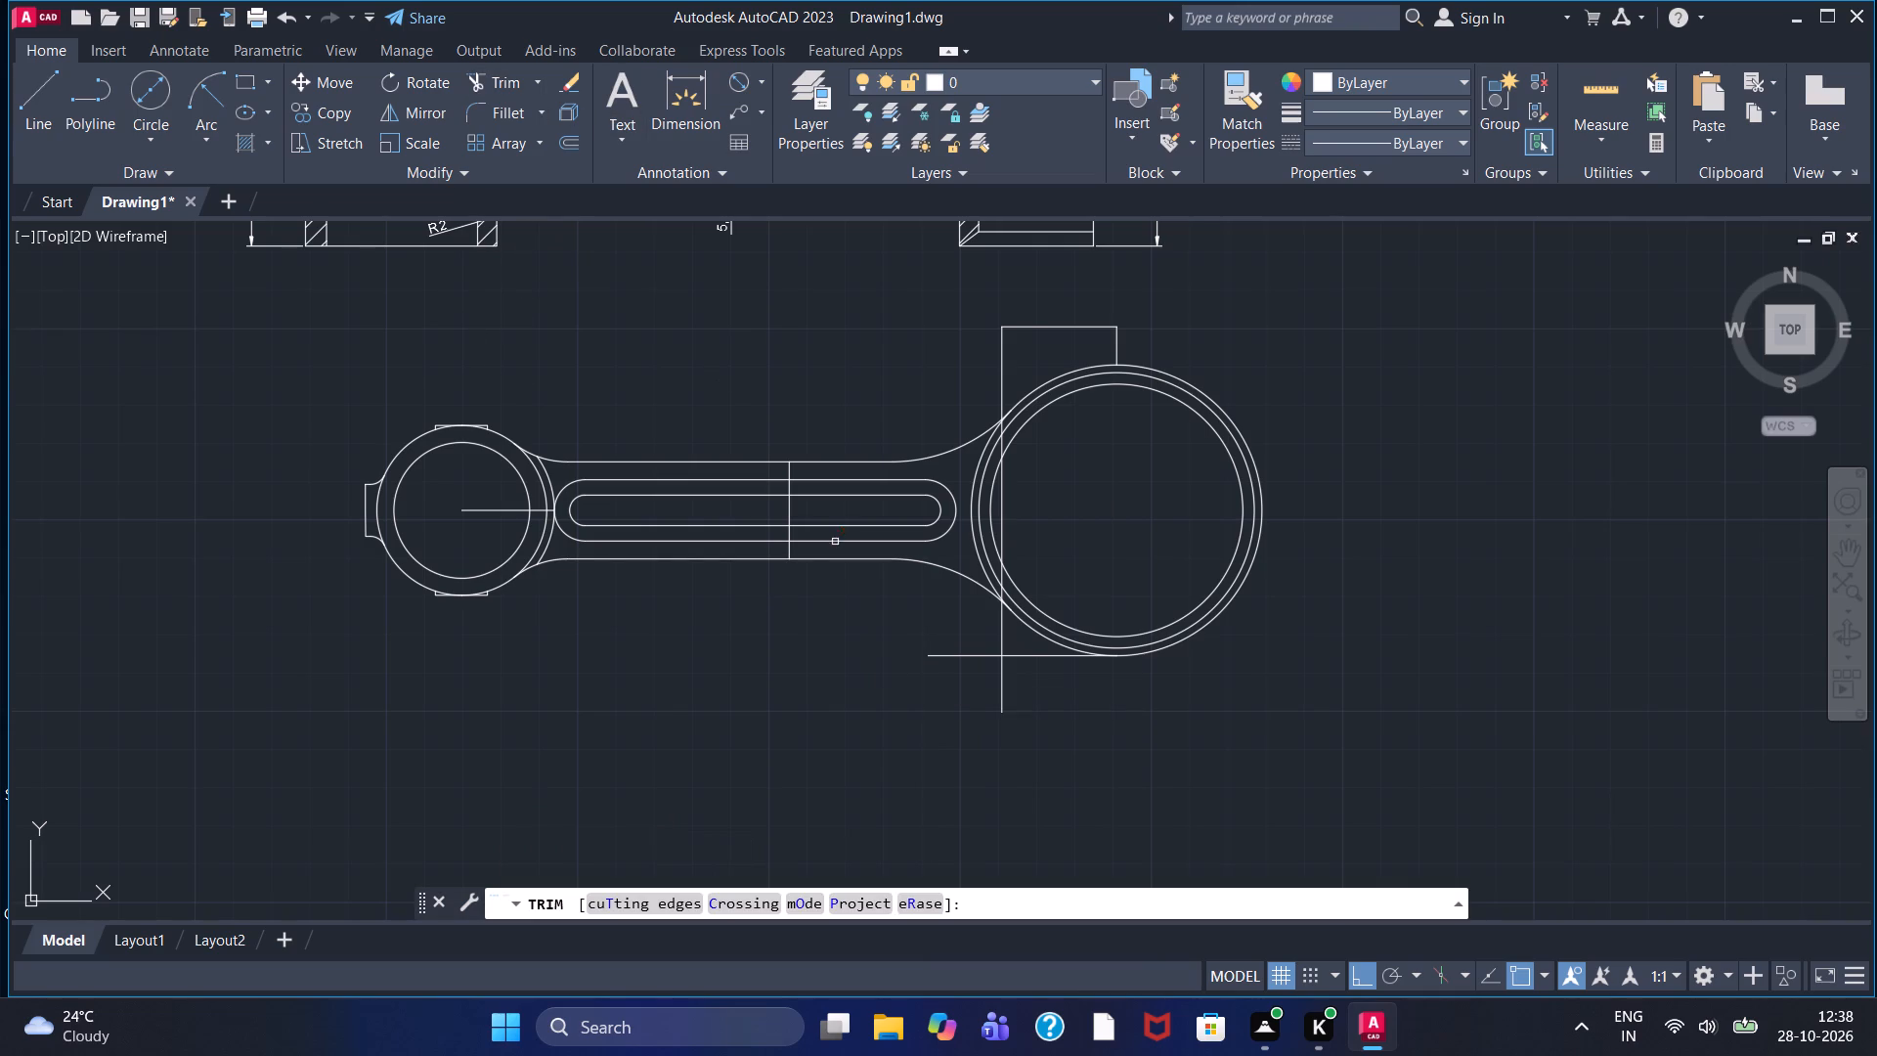
{"action": "left_click", "coordinate": [967, 656]}
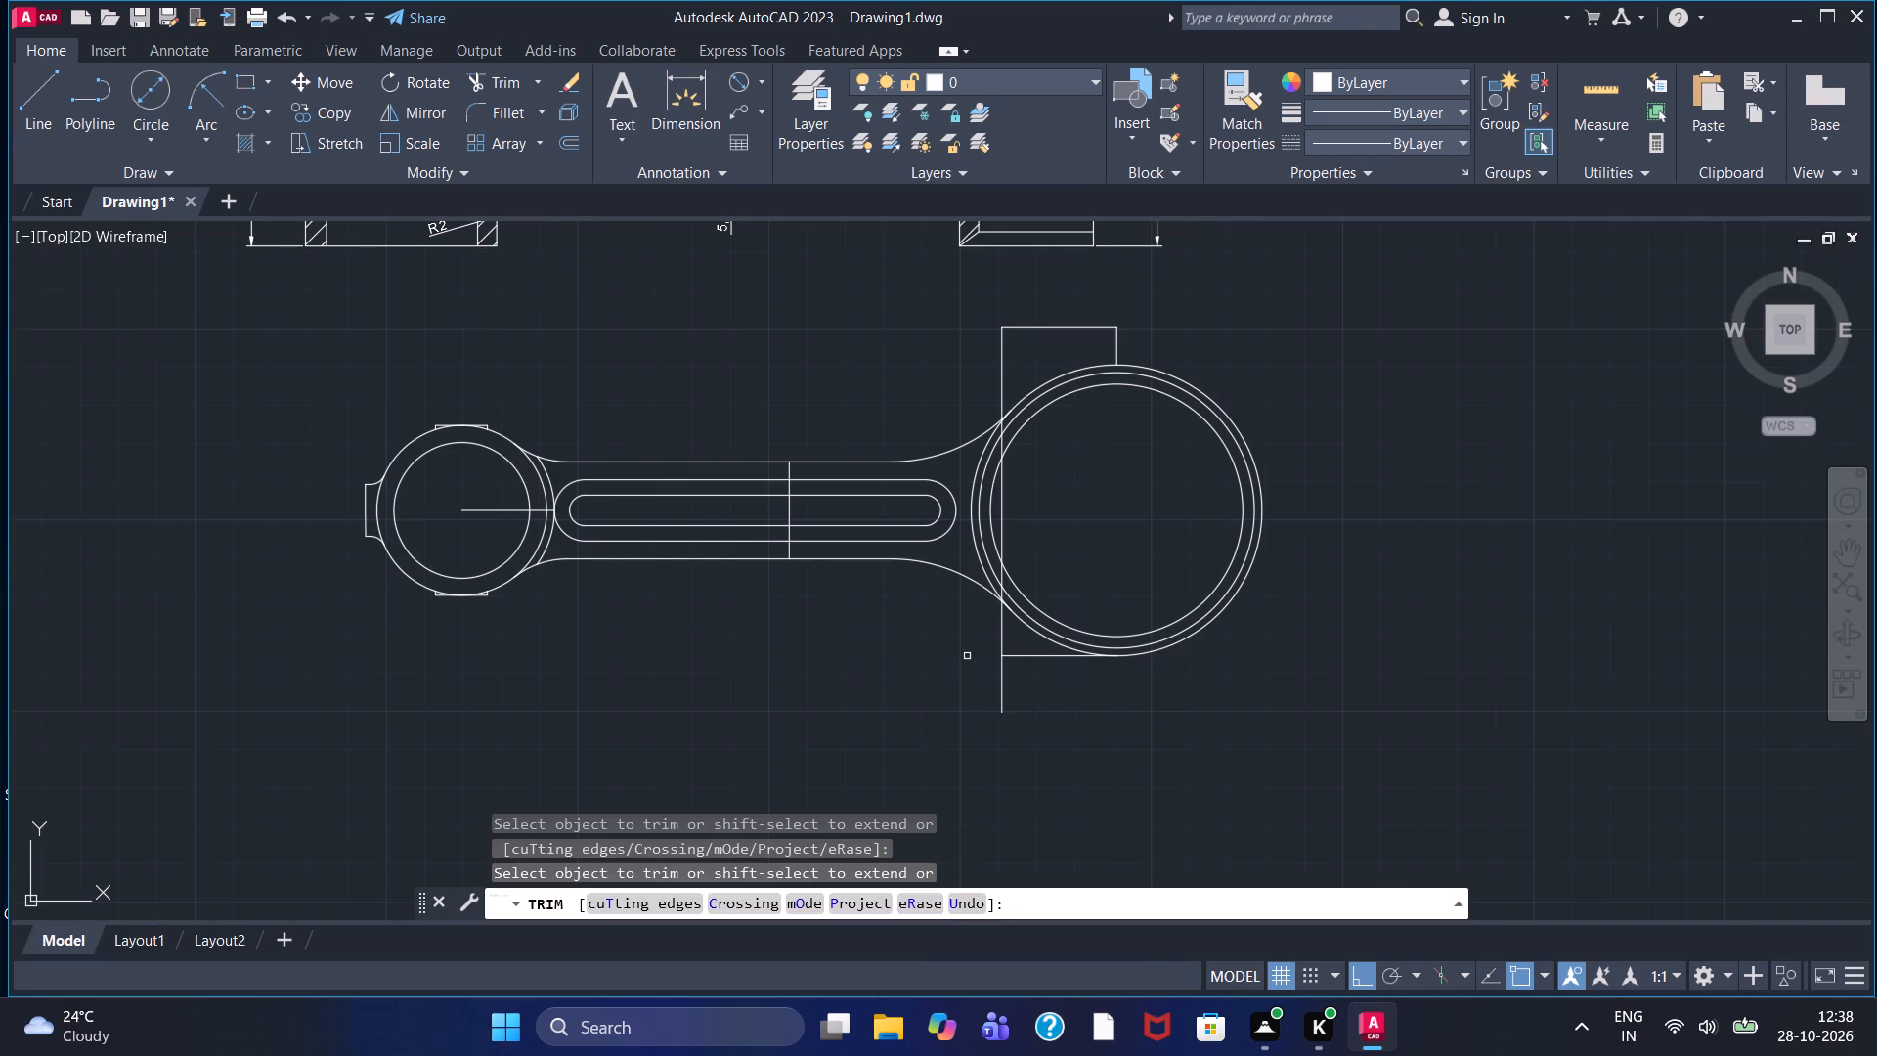
{"action": "left_click", "coordinate": [1005, 678]}
Trim the vertical line across the large end's bore and between its circles up to the upper neck fillet arc.
{"action": "scroll", "coordinate": [988, 473], "scroll_direction": "up", "scroll_amount": 4}
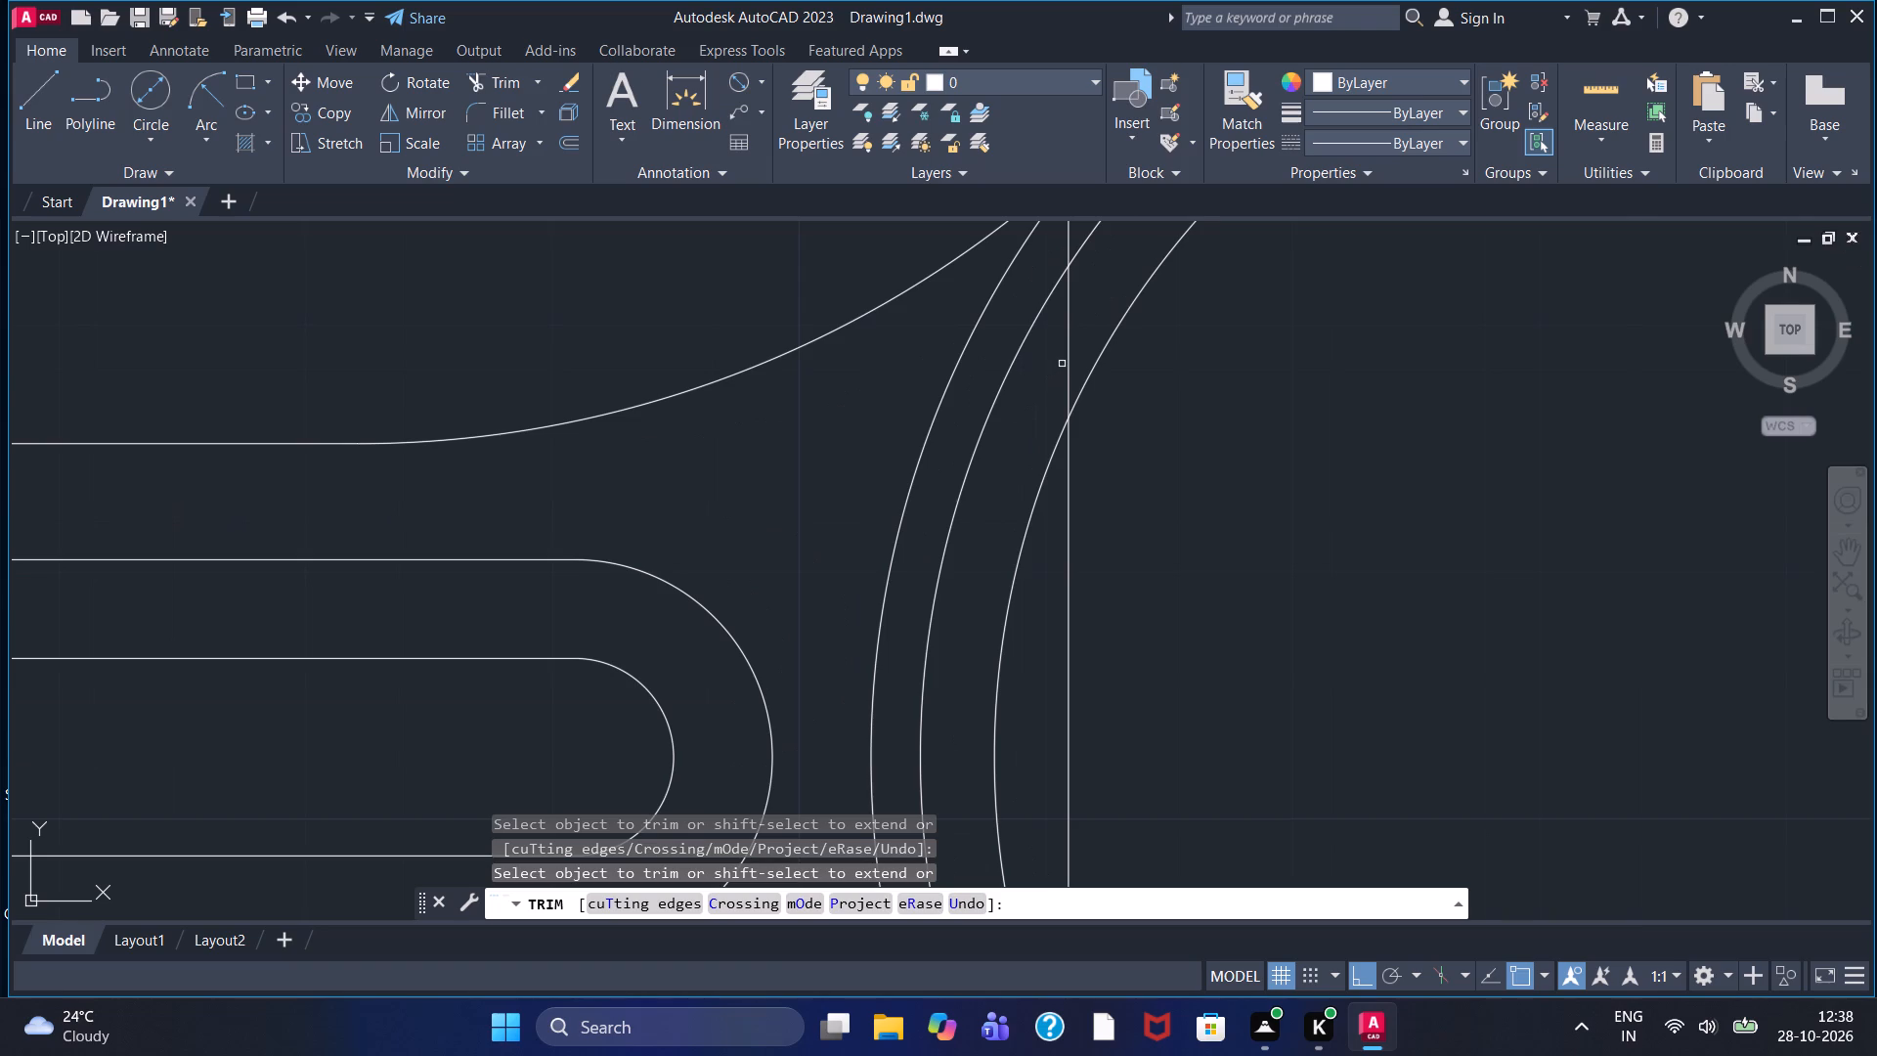
{"action": "left_click", "coordinate": [1068, 356]}
{"action": "left_click", "coordinate": [1069, 532]}
{"action": "middle_click_drag", "start_coordinate": [1072, 519], "coordinate": [1072, 521]}
{"action": "middle_click_drag", "start_coordinate": [1072, 521], "coordinate": [1146, 848]}
{"action": "left_click", "coordinate": [1141, 554]}
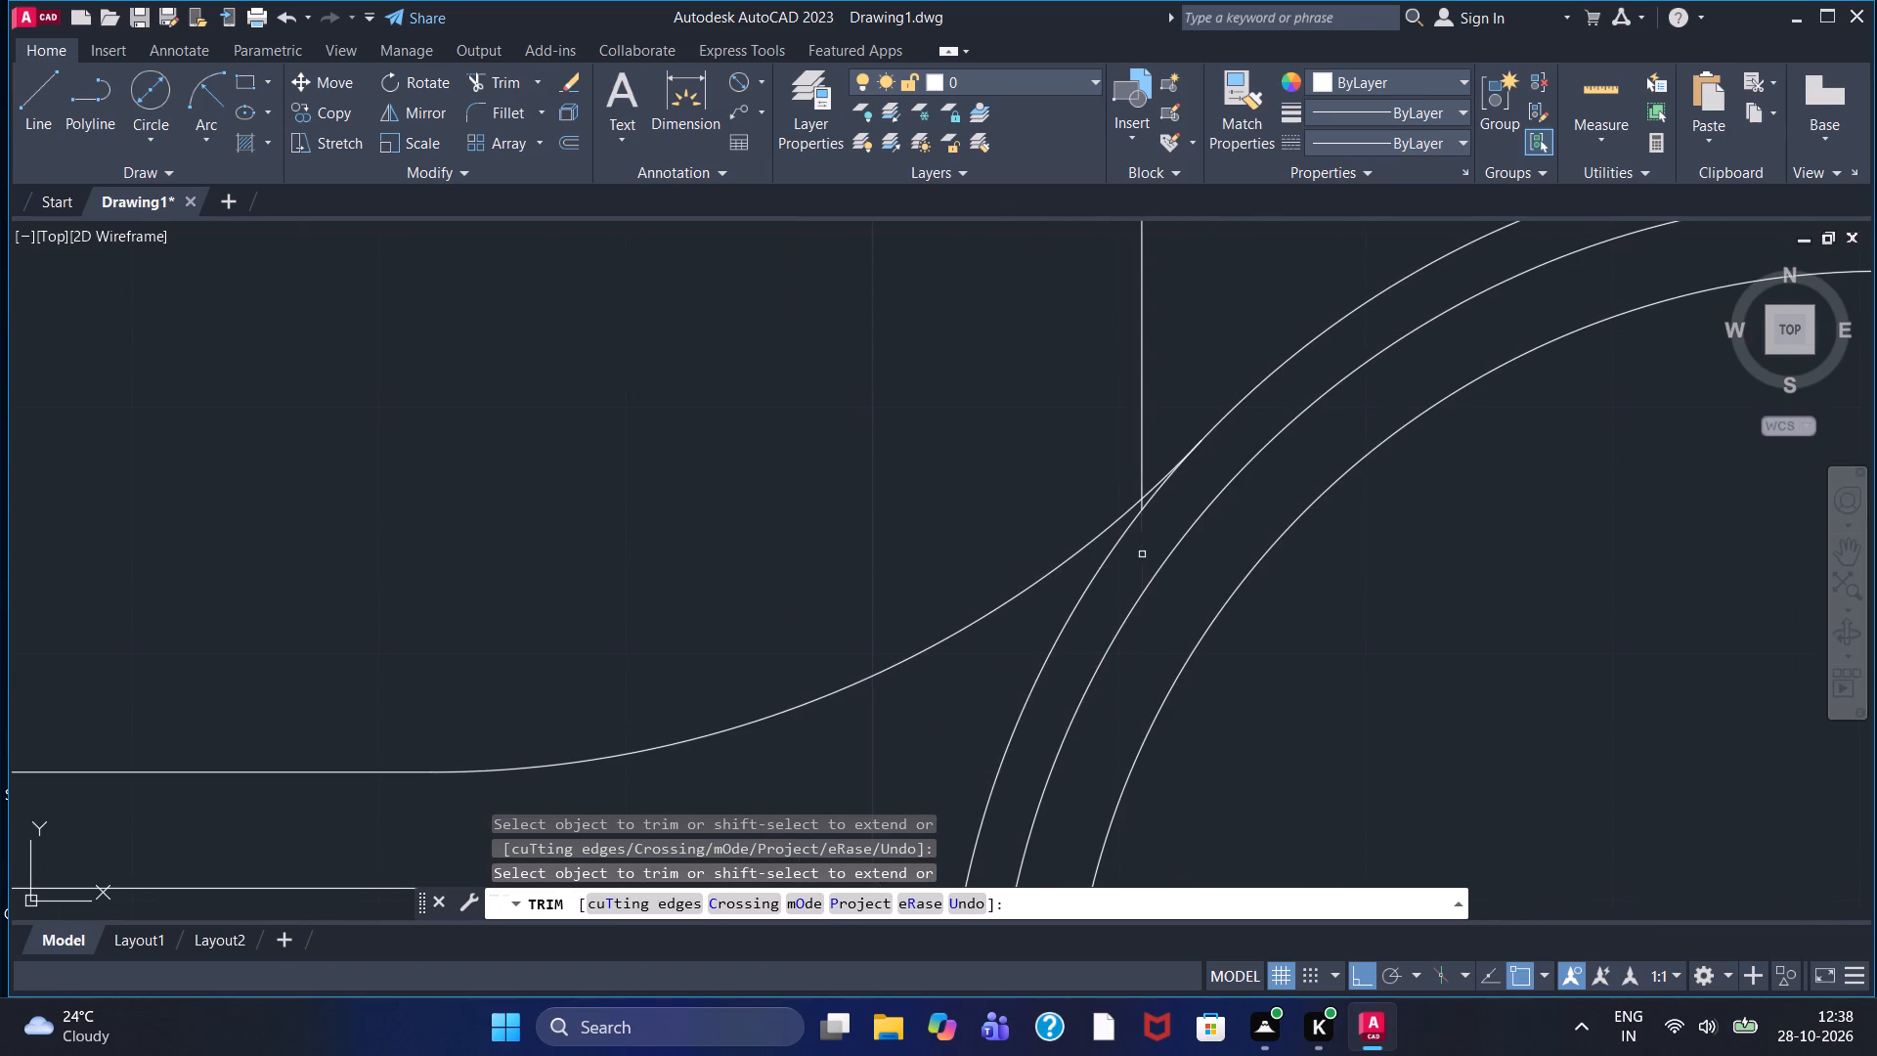
{"action": "scroll", "coordinate": [1119, 513], "scroll_direction": "up", "scroll_amount": 5}
{"action": "left_click", "coordinate": [1193, 470]}
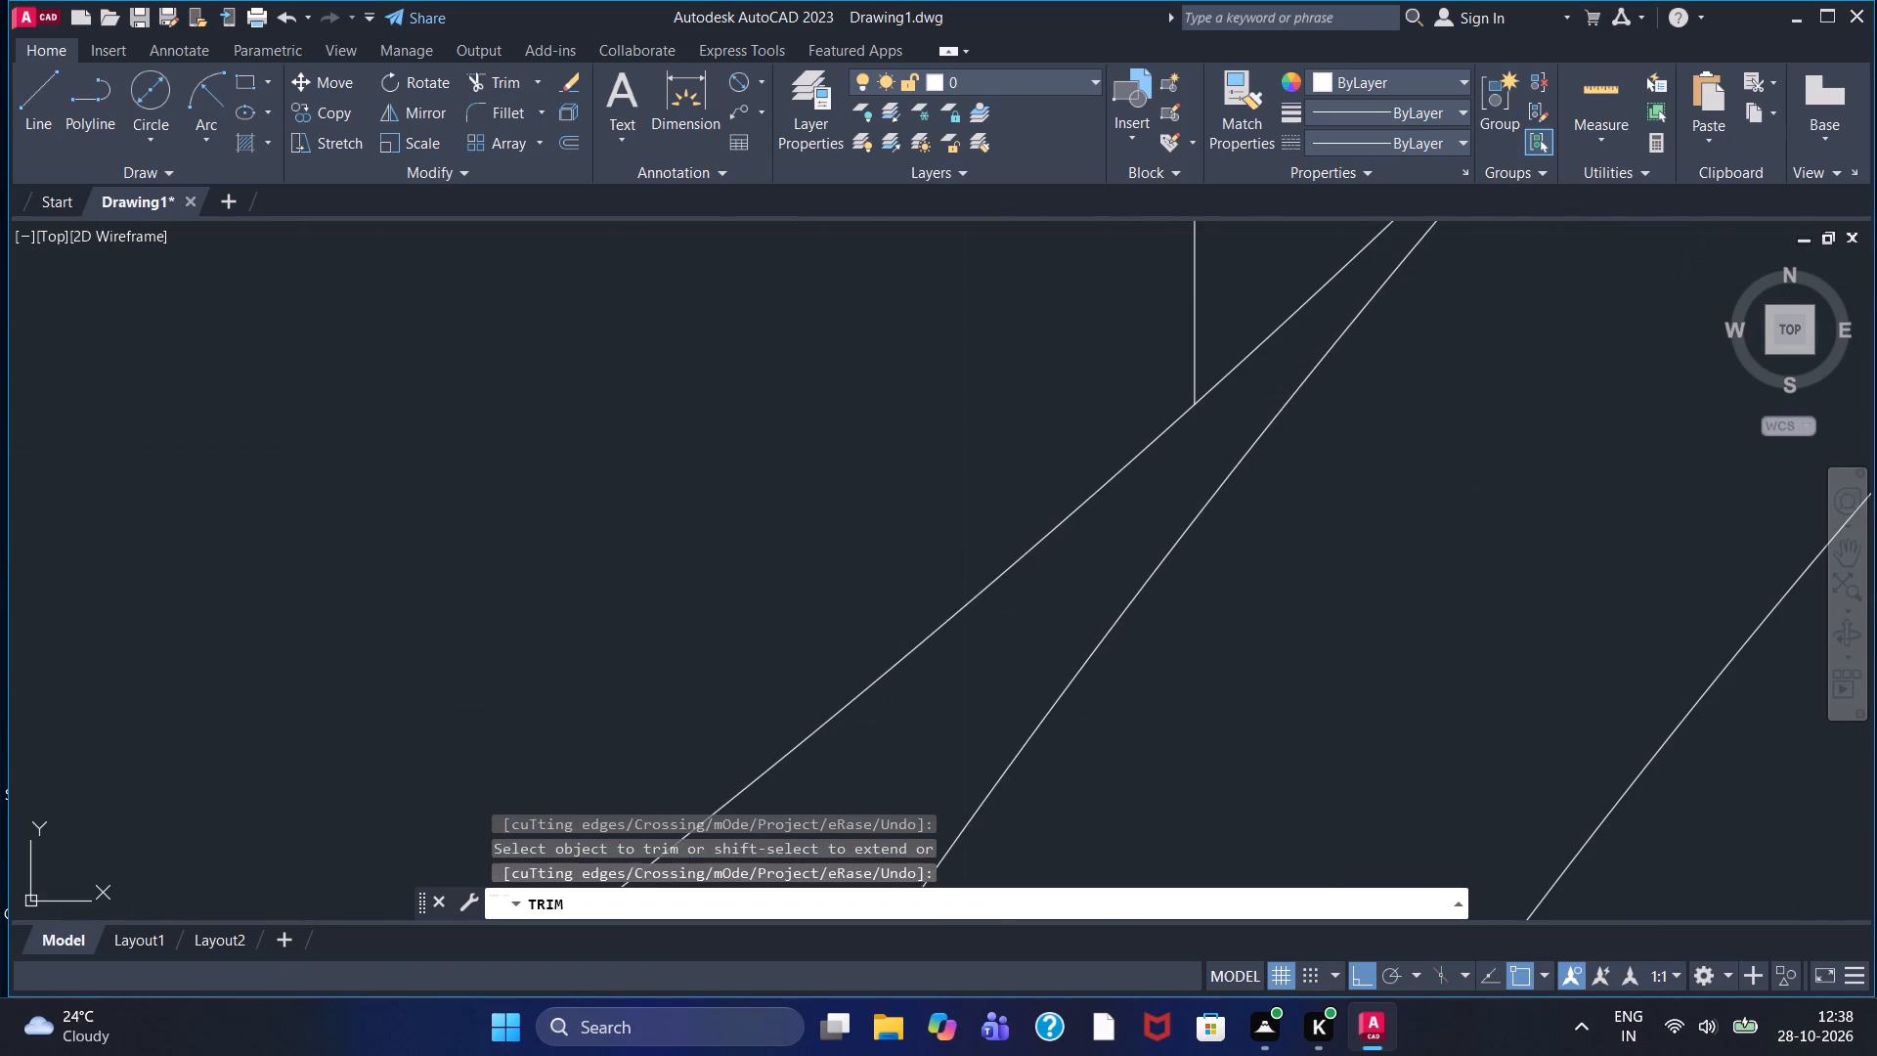
Trim the vertical line's remaining pieces between the large end's circles down to the lower neck fillet arc.
{"action": "scroll", "coordinate": [1201, 613], "scroll_direction": "down", "scroll_amount": 1}
{"action": "scroll", "coordinate": [1276, 707], "scroll_direction": "down", "scroll_amount": 1}
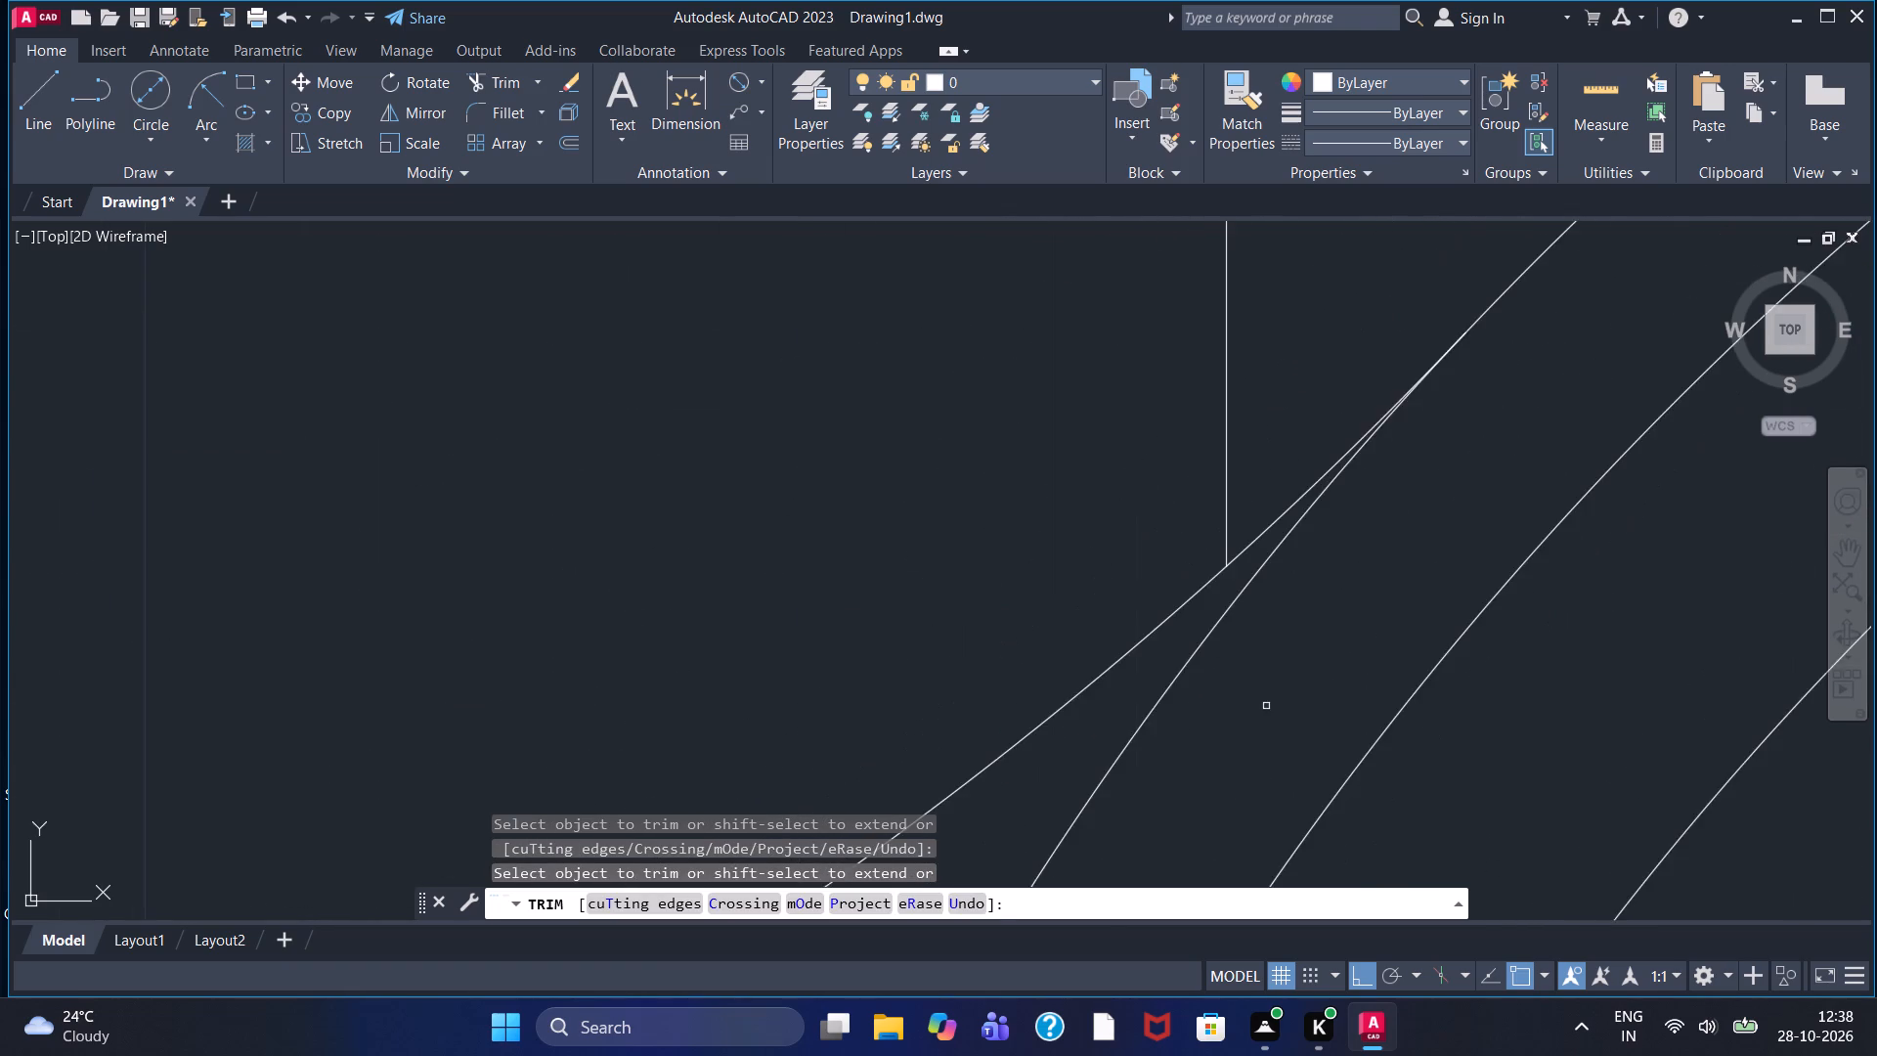
{"action": "scroll", "coordinate": [1265, 705], "scroll_direction": "down", "scroll_amount": 3}
{"action": "scroll", "coordinate": [1382, 800], "scroll_direction": "down", "scroll_amount": 2}
{"action": "middle_click_drag", "start_coordinate": [1509, 839], "coordinate": [1377, 614]}
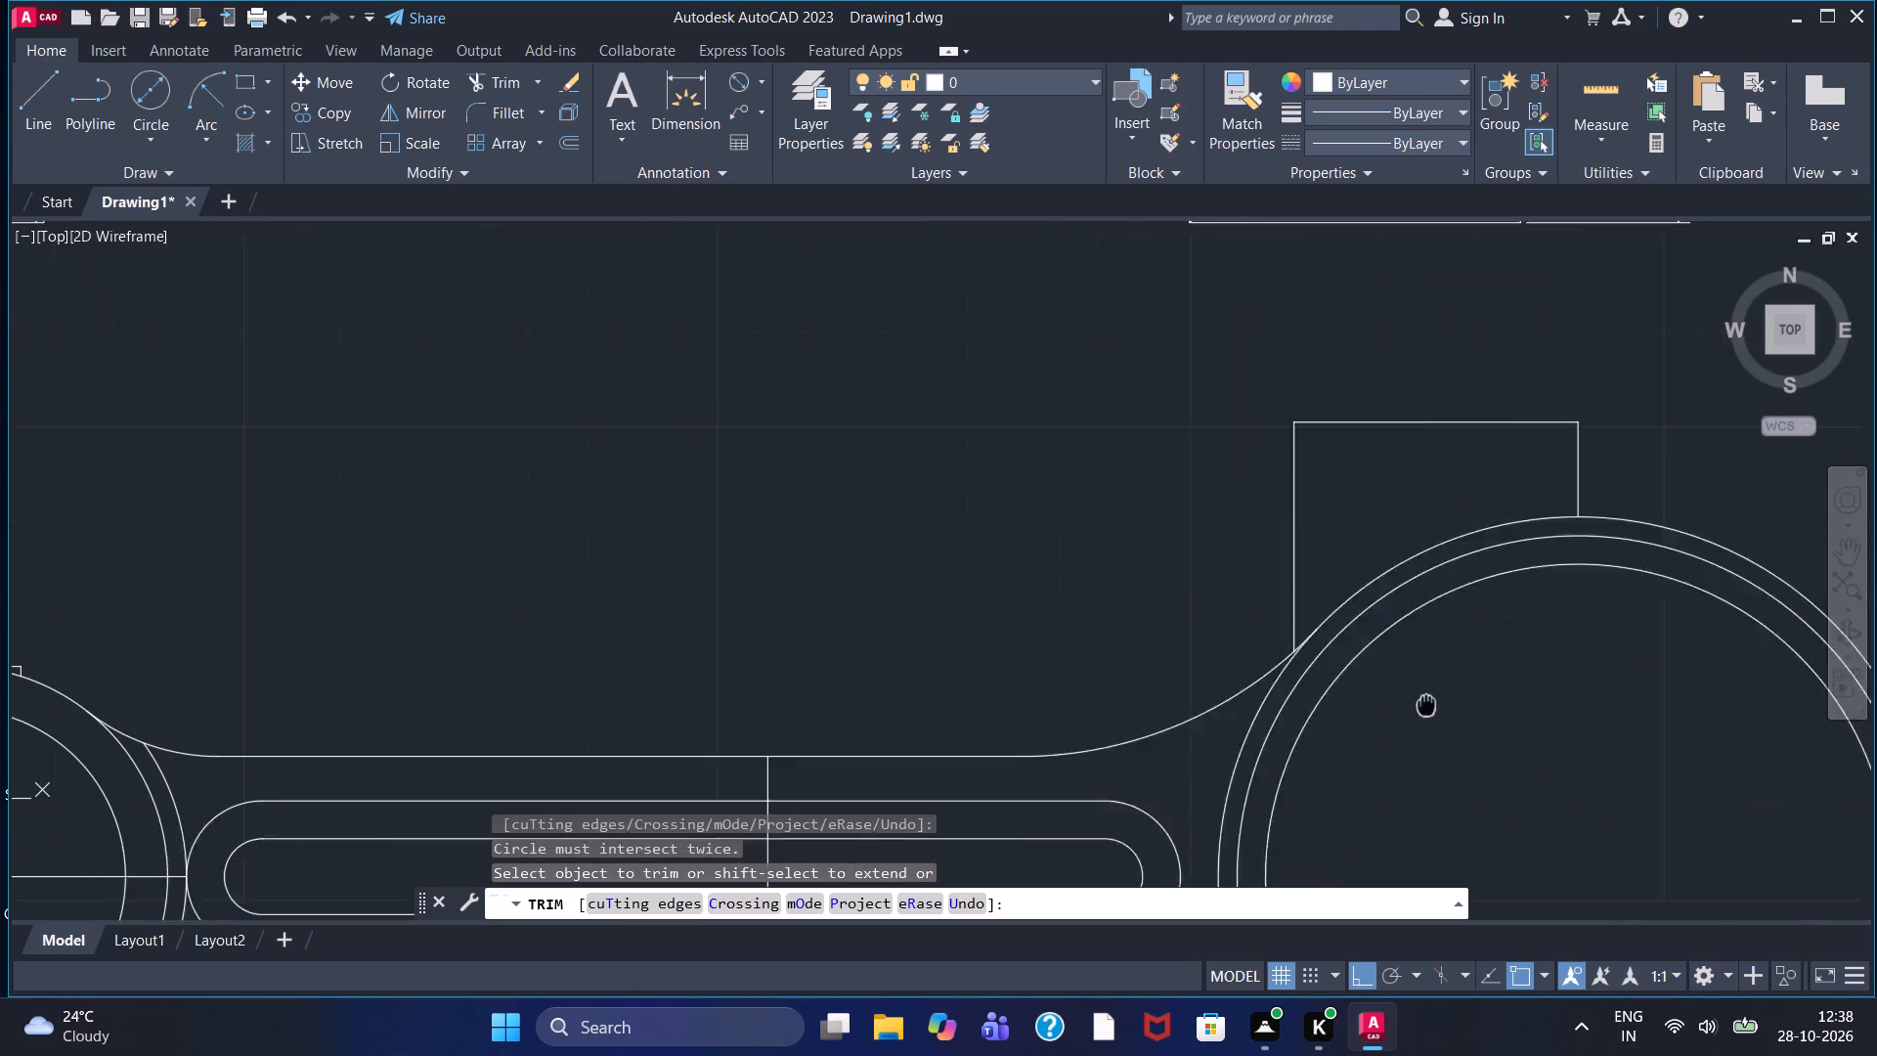
{"action": "middle_click_drag", "start_coordinate": [1377, 614], "coordinate": [1314, 410]}
{"action": "scroll", "coordinate": [1136, 728], "scroll_direction": "up", "scroll_amount": 3}
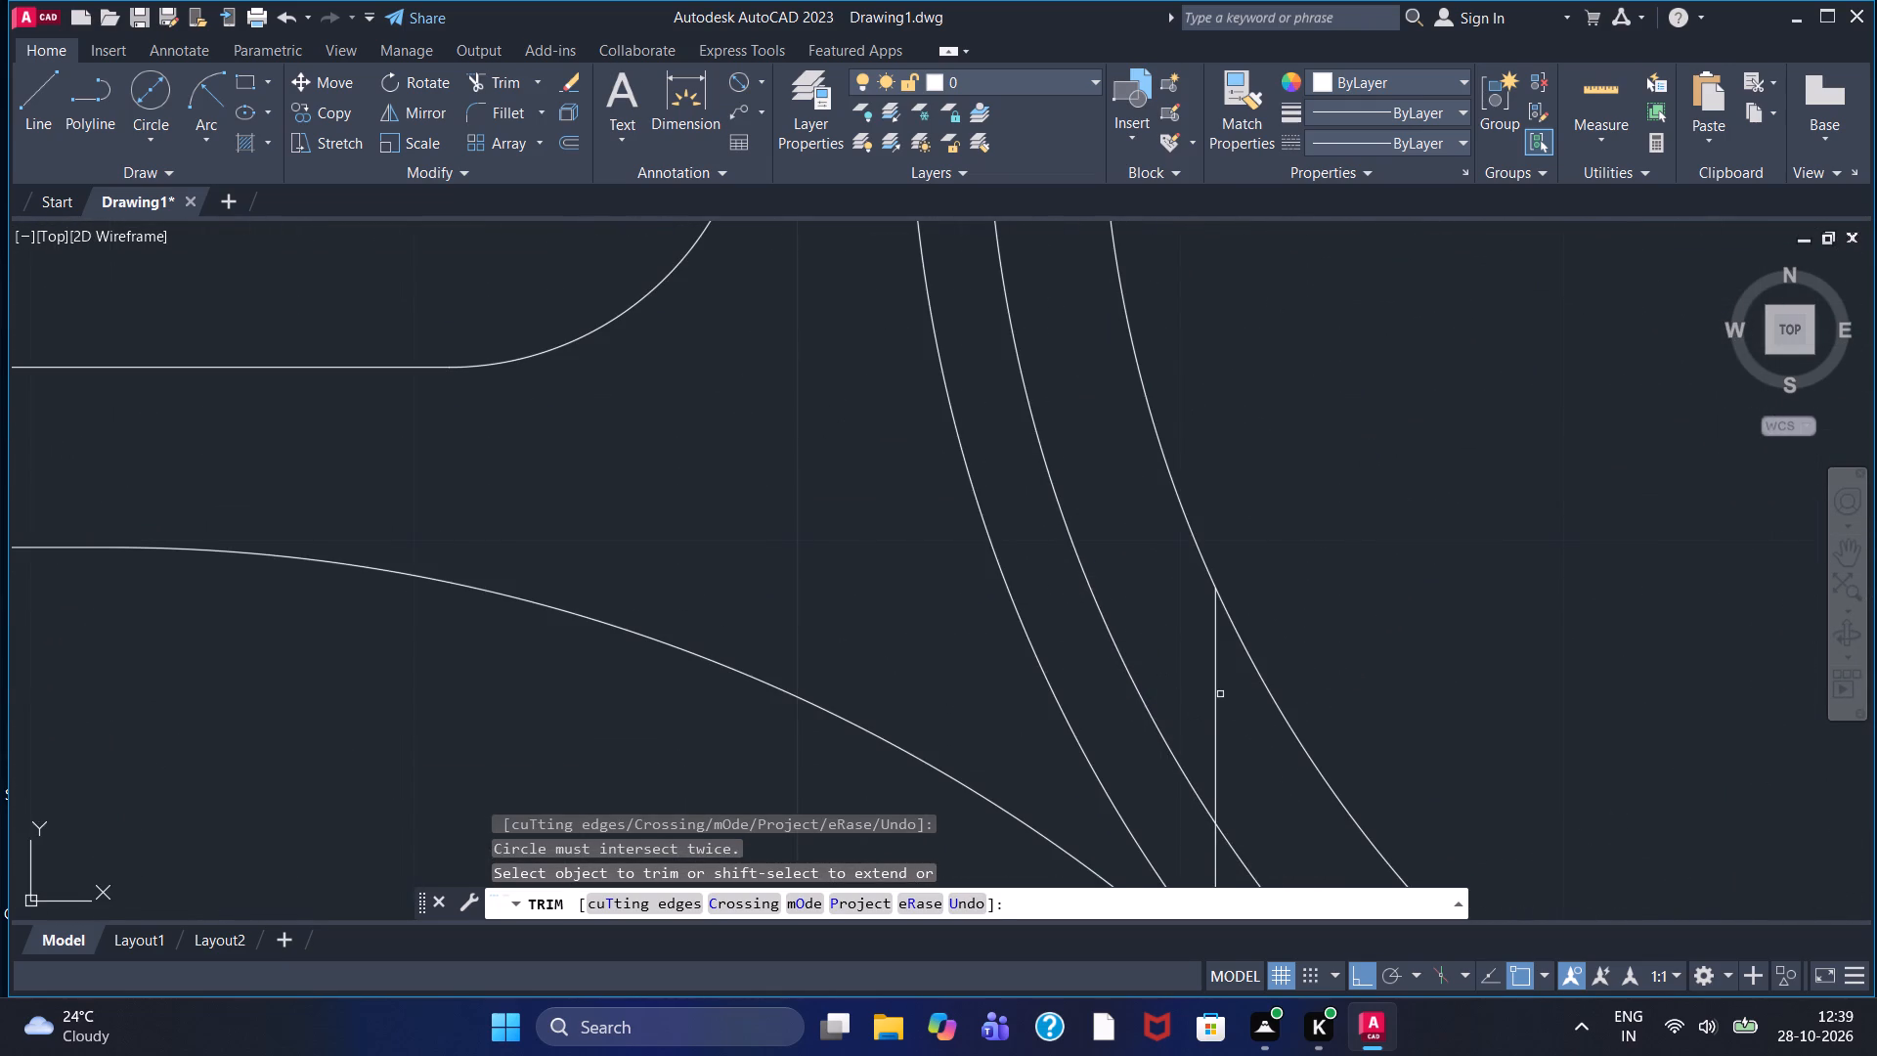
{"action": "left_click", "coordinate": [1214, 693]}
{"action": "scroll", "coordinate": [1384, 684], "scroll_direction": "down", "scroll_amount": 1}
{"action": "middle_click_drag", "start_coordinate": [1385, 680], "coordinate": [1375, 629]}
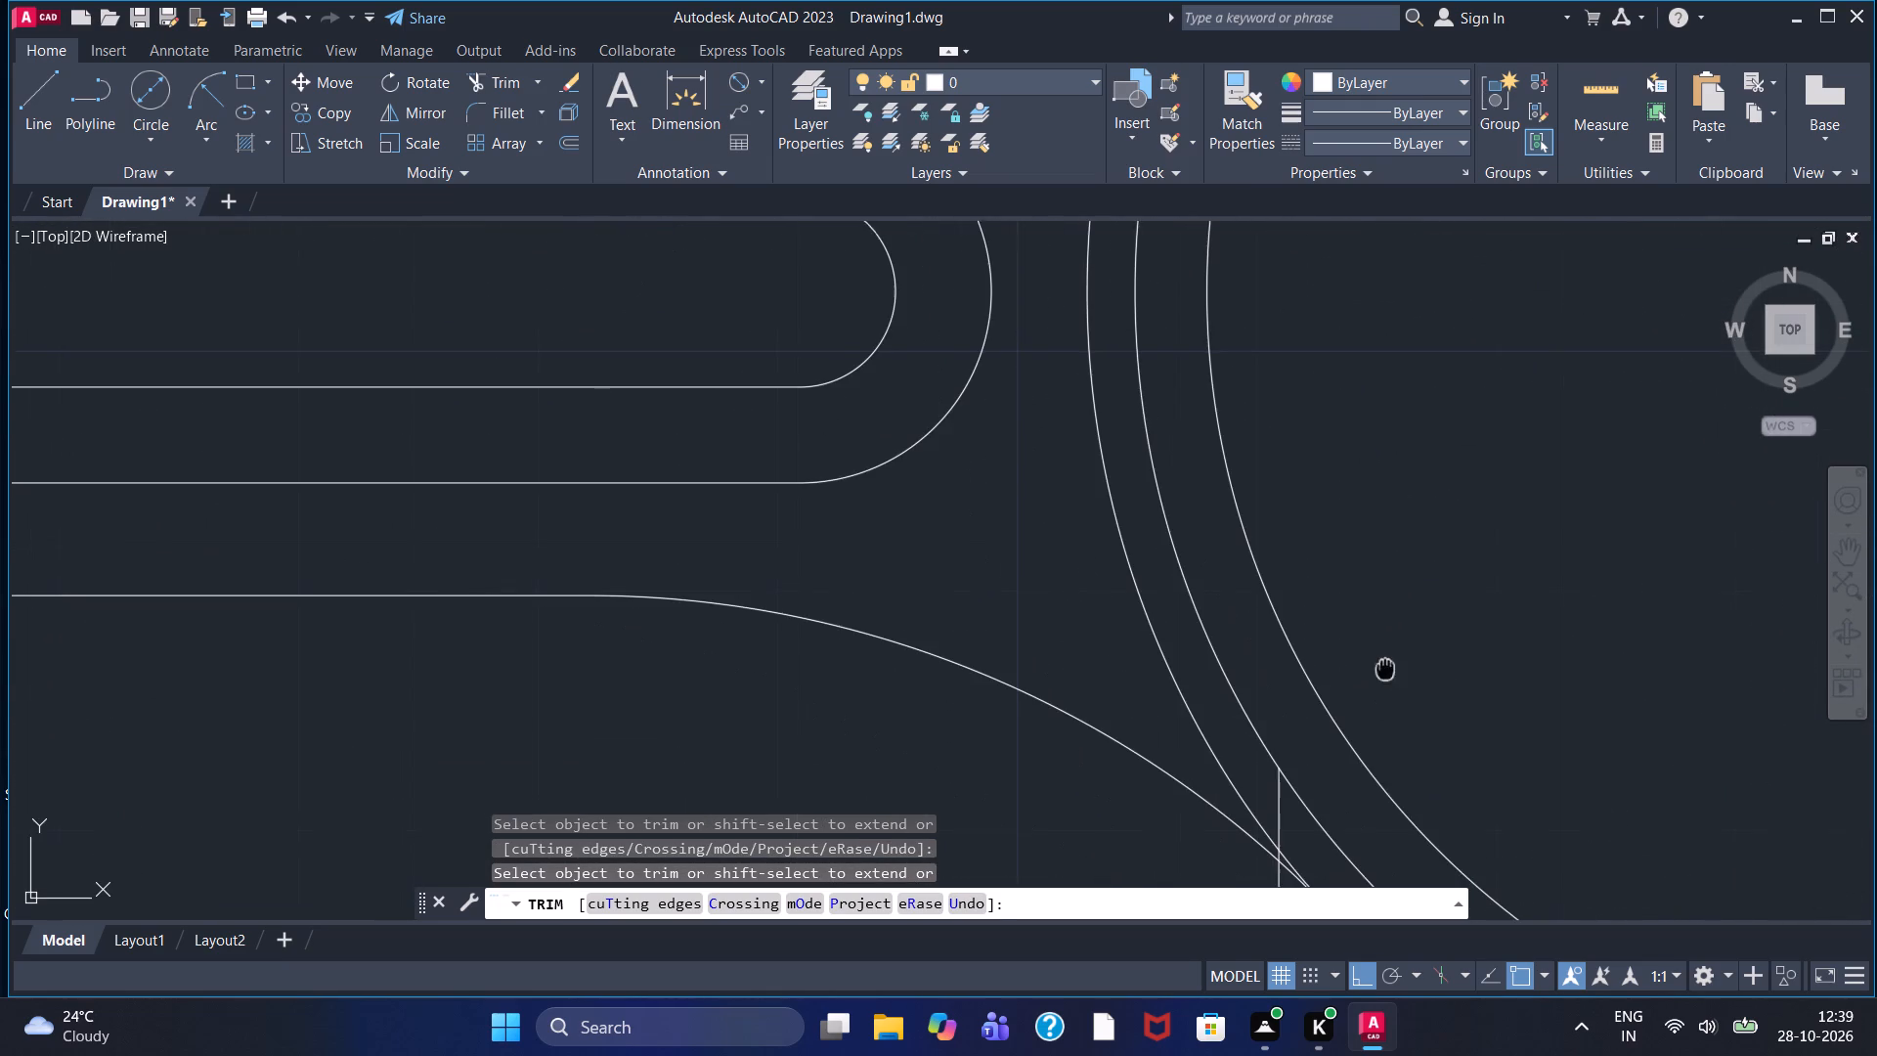
{"action": "middle_click_drag", "start_coordinate": [1375, 629], "coordinate": [1293, 430]}
{"action": "scroll", "coordinate": [1210, 600], "scroll_direction": "up", "scroll_amount": 2}
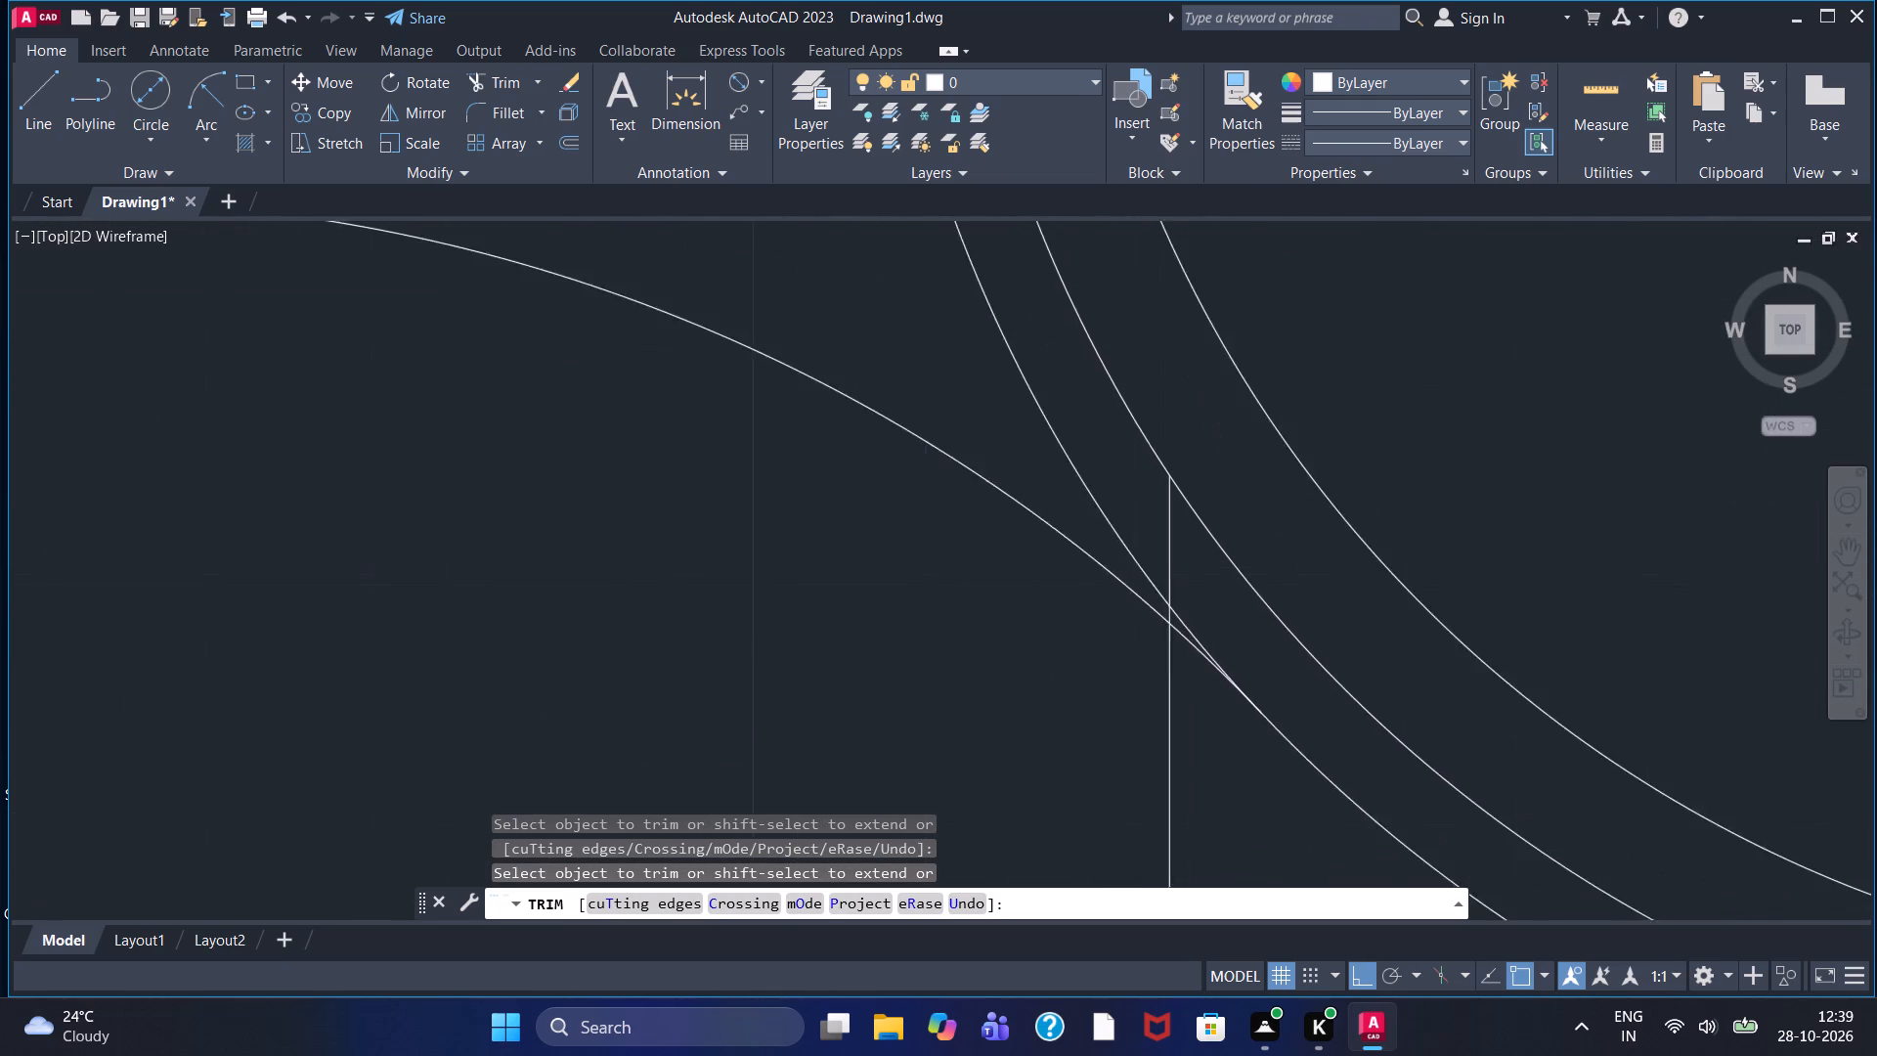
{"action": "scroll", "coordinate": [1208, 593], "scroll_direction": "up", "scroll_amount": 1}
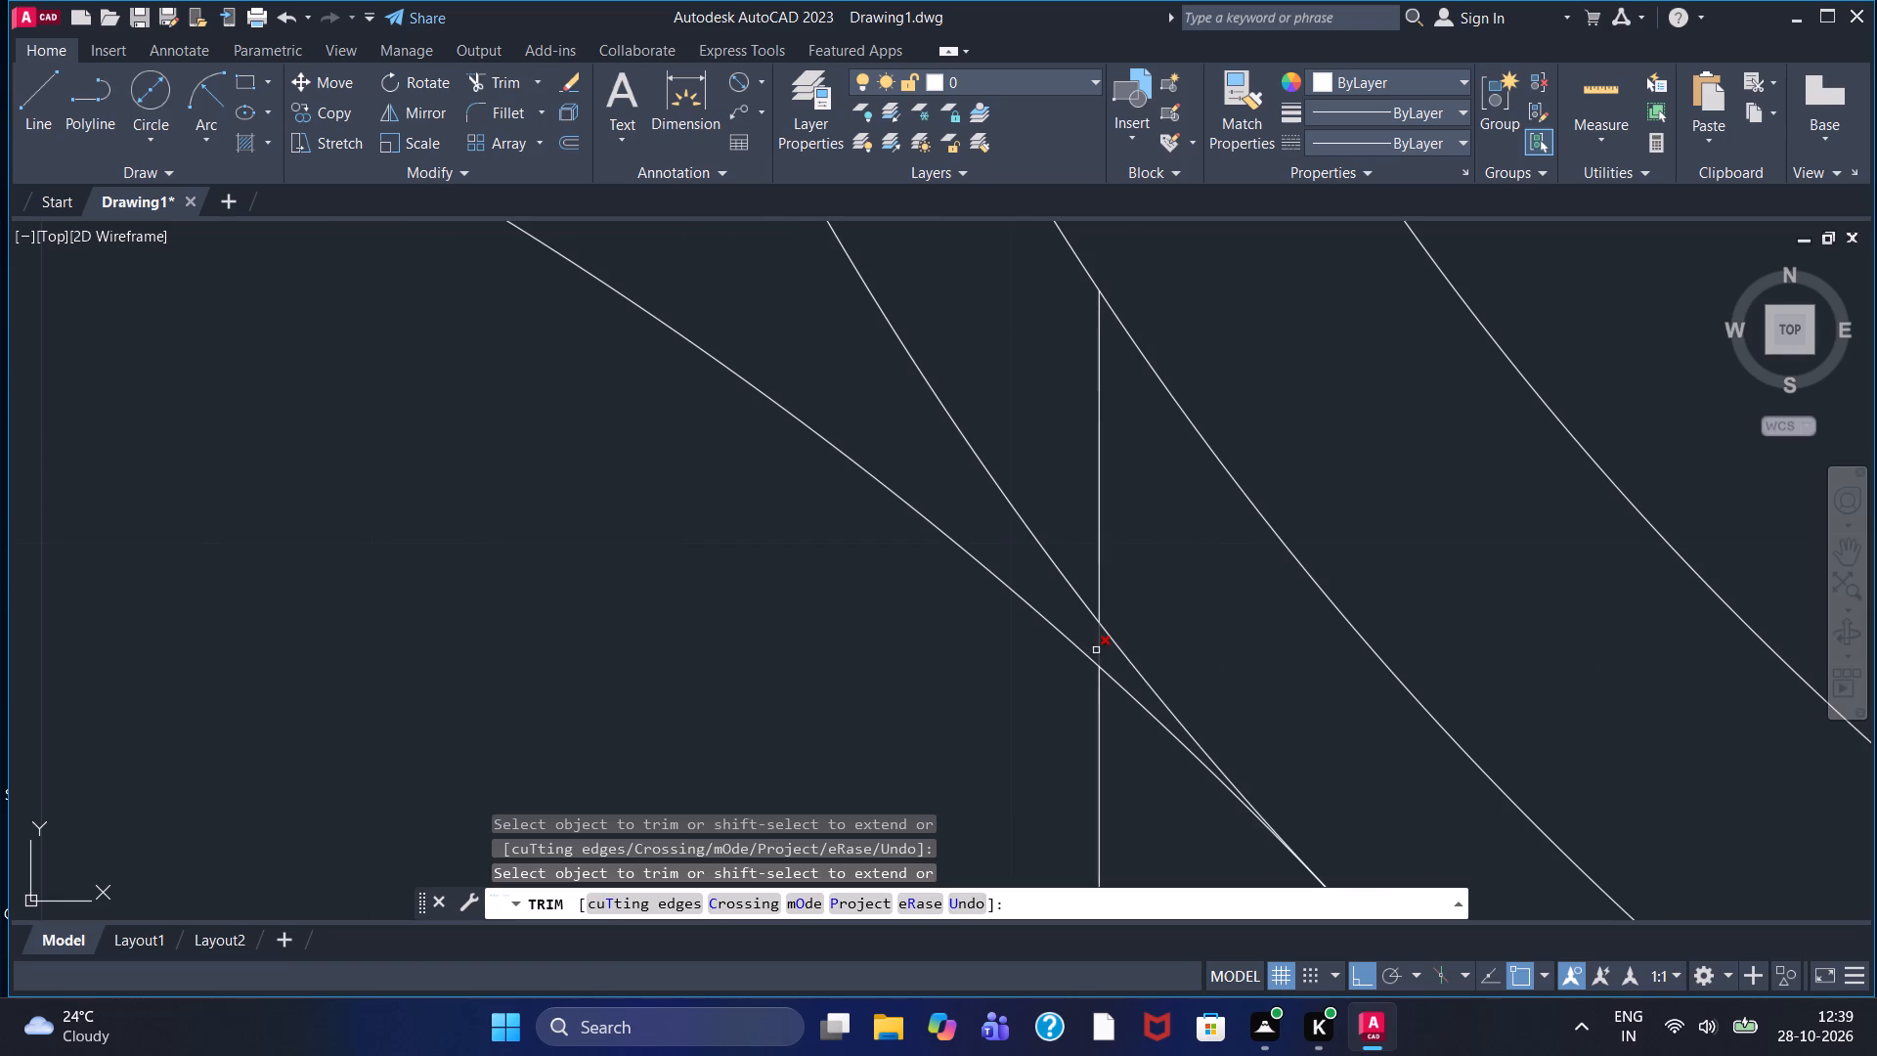
{"action": "left_click", "coordinate": [1096, 650]}
{"action": "left_click", "coordinate": [1100, 550]}
{"action": "scroll", "coordinate": [1102, 548], "scroll_direction": "down", "scroll_amount": 3}
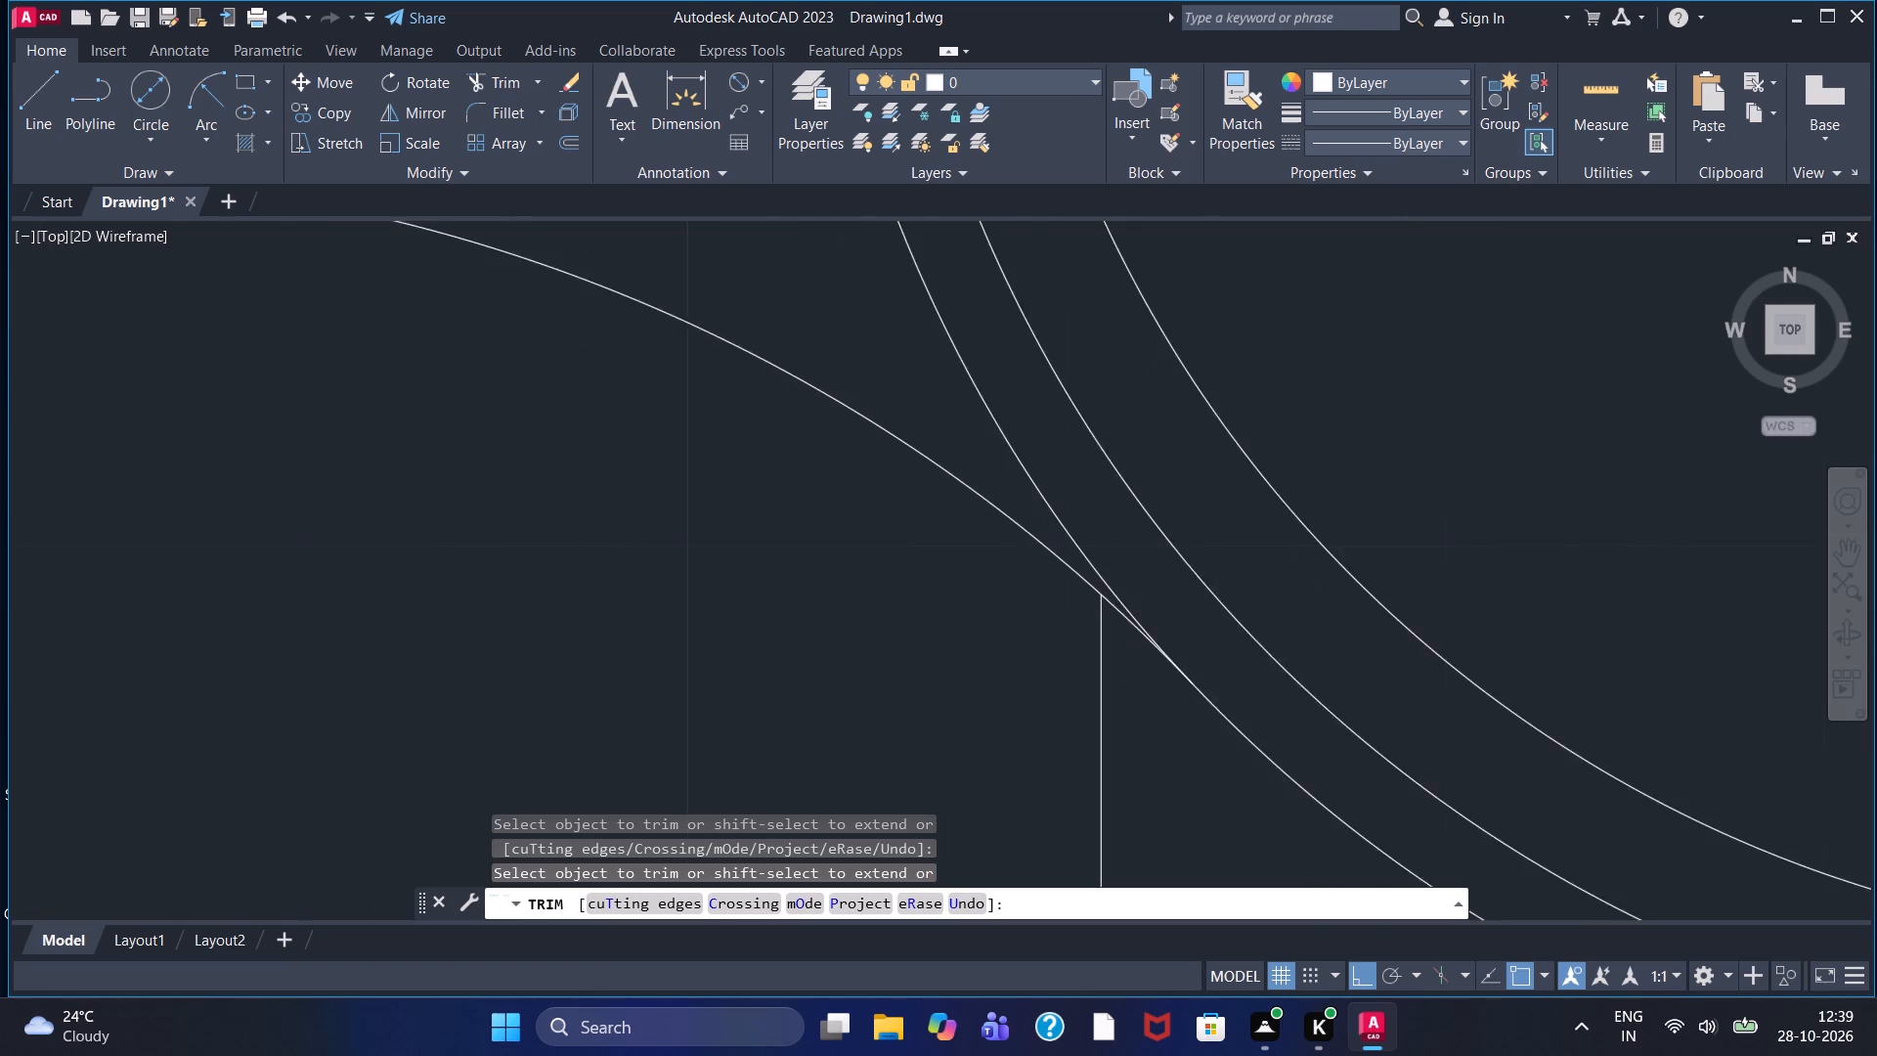
{"action": "scroll", "coordinate": [1105, 553], "scroll_direction": "down", "scroll_amount": 2}
{"action": "scroll", "coordinate": [660, 751], "scroll_direction": "down", "scroll_amount": 1}
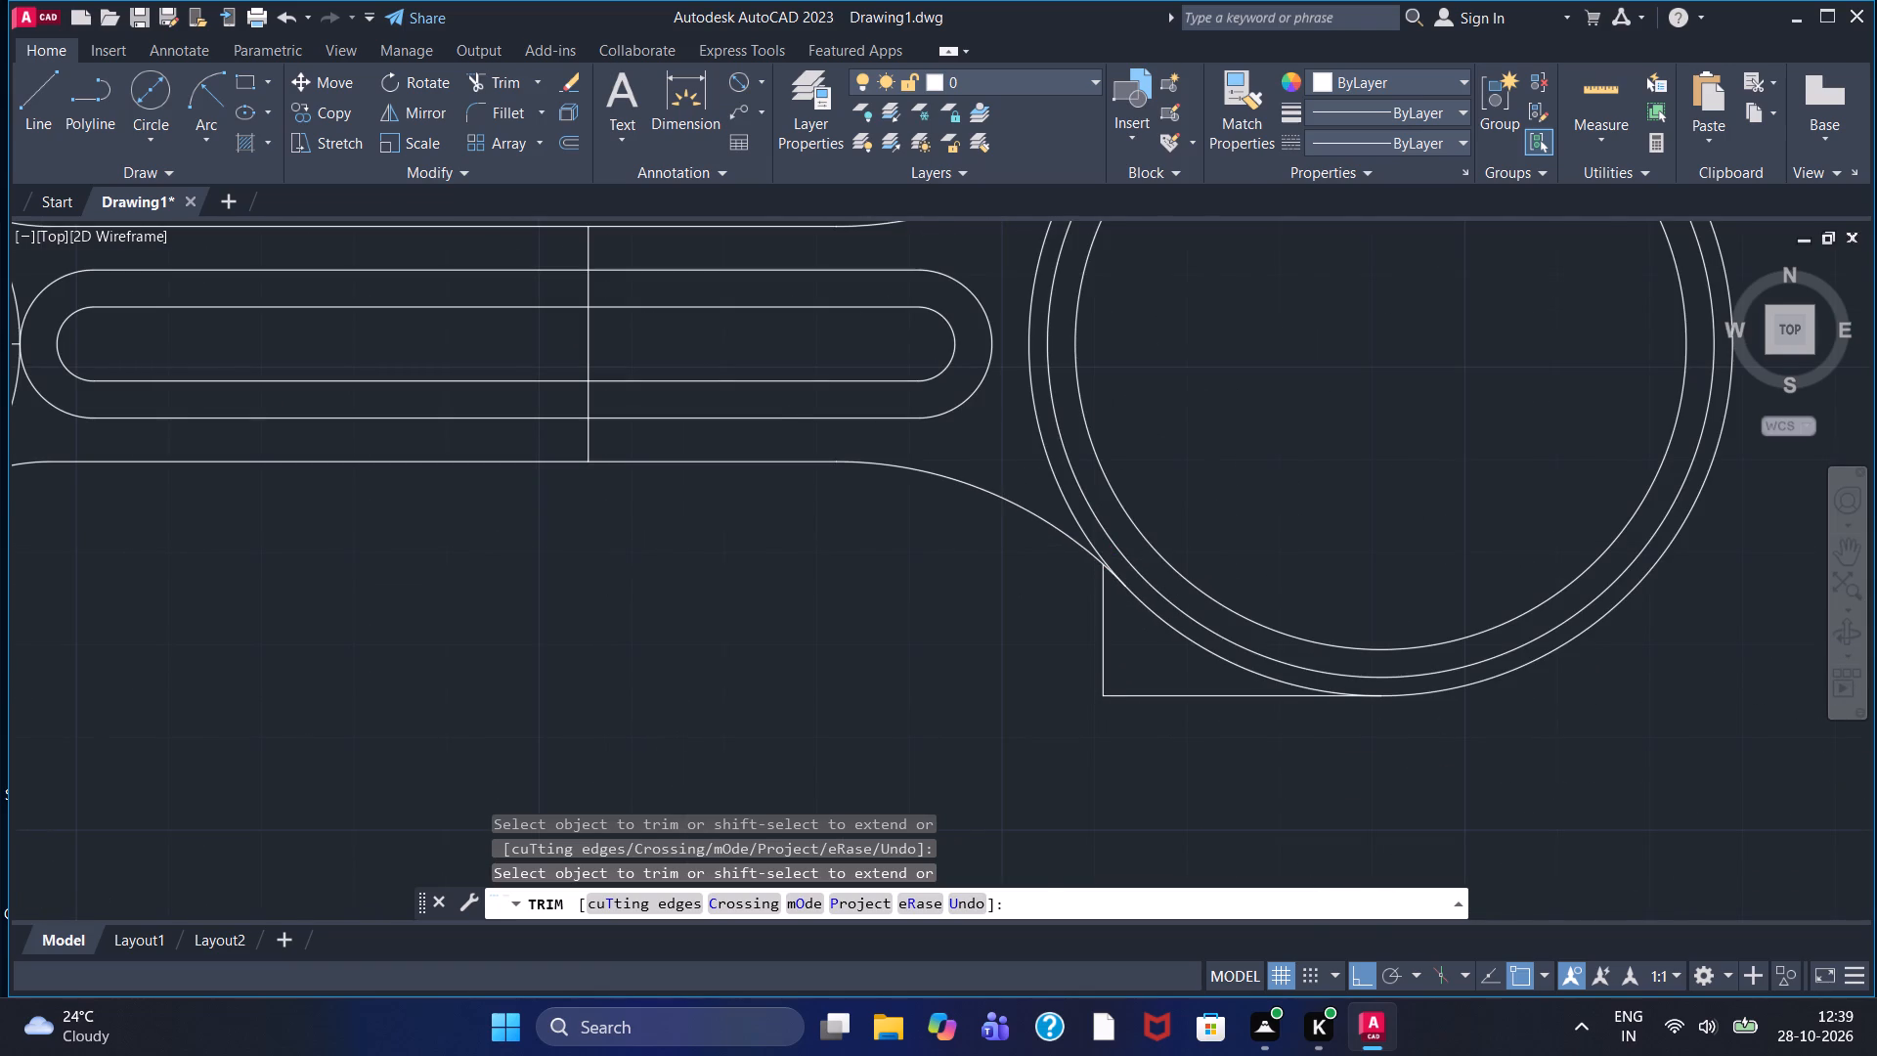
{"action": "scroll", "coordinate": [660, 751], "scroll_direction": "down", "scroll_amount": 1}
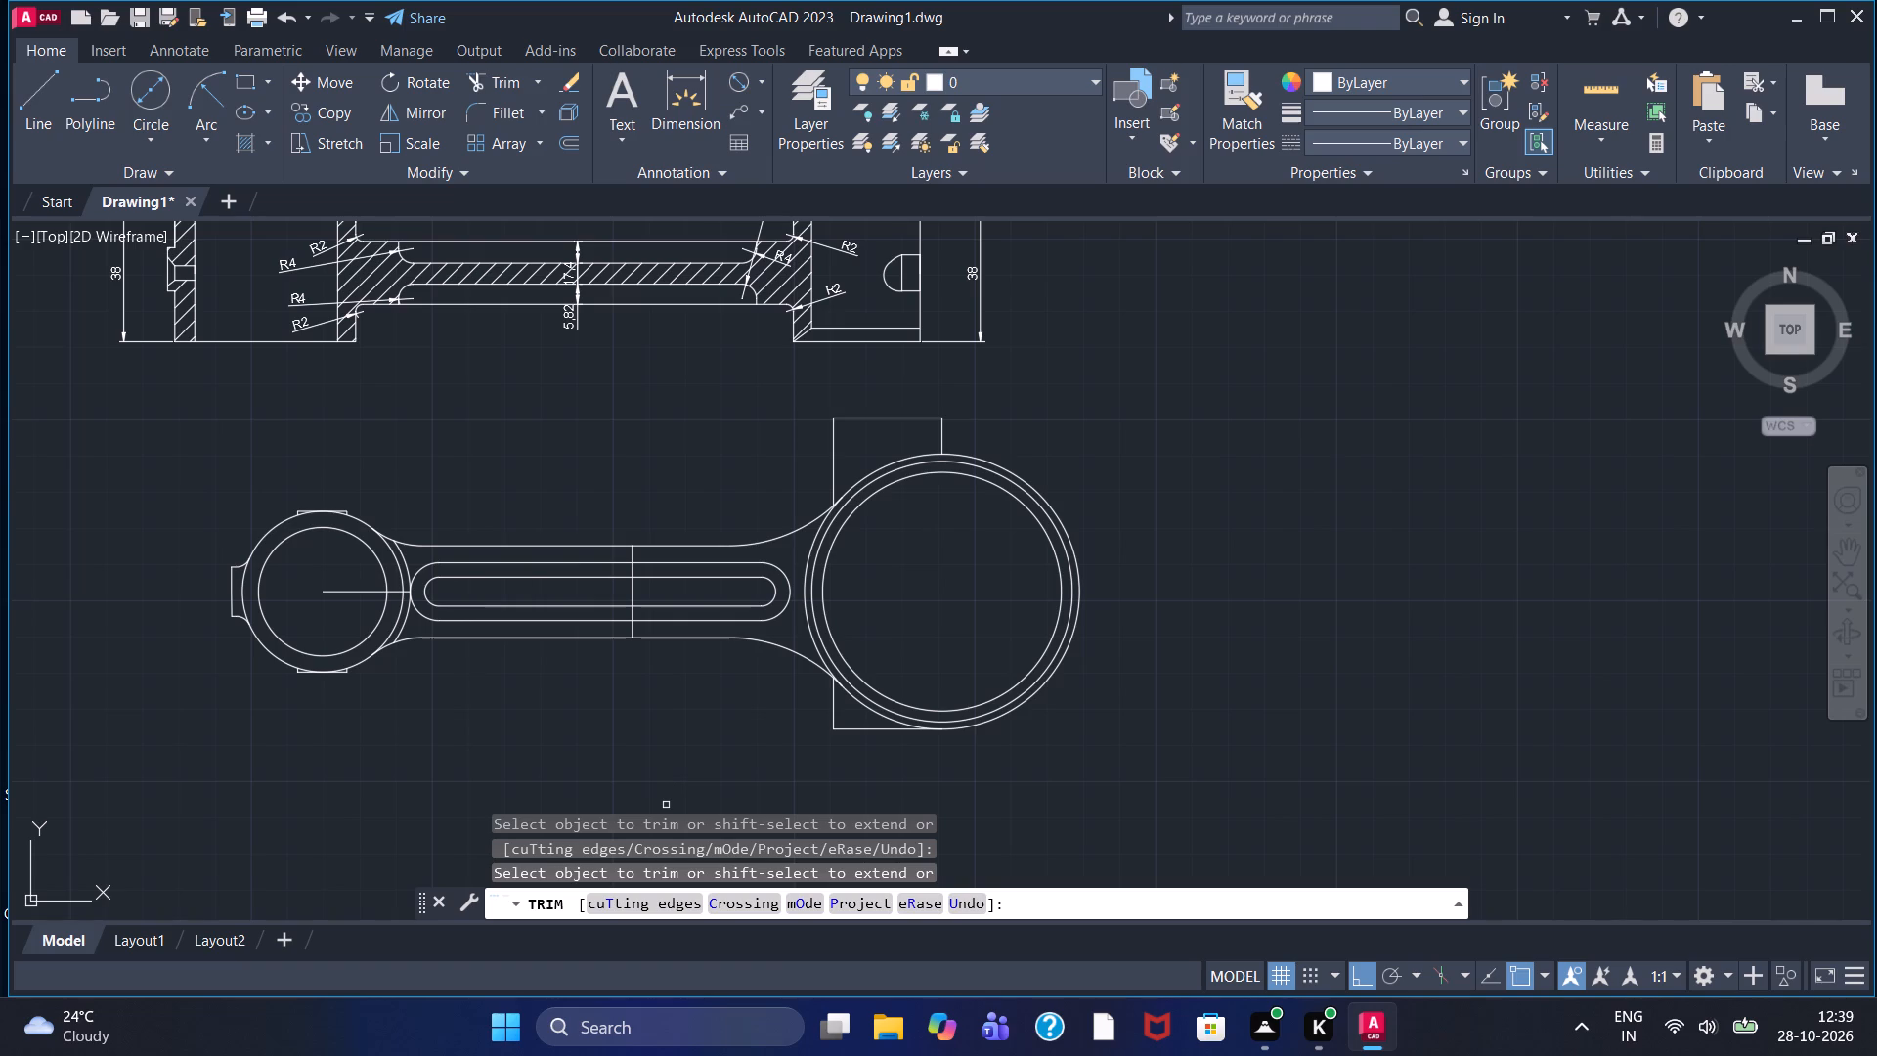
Load the ACAD_ISO02W100 ISO dash linetype and make it the current linetype.
{"action": "scroll", "coordinate": [849, 414], "scroll_direction": "up", "scroll_amount": 1}
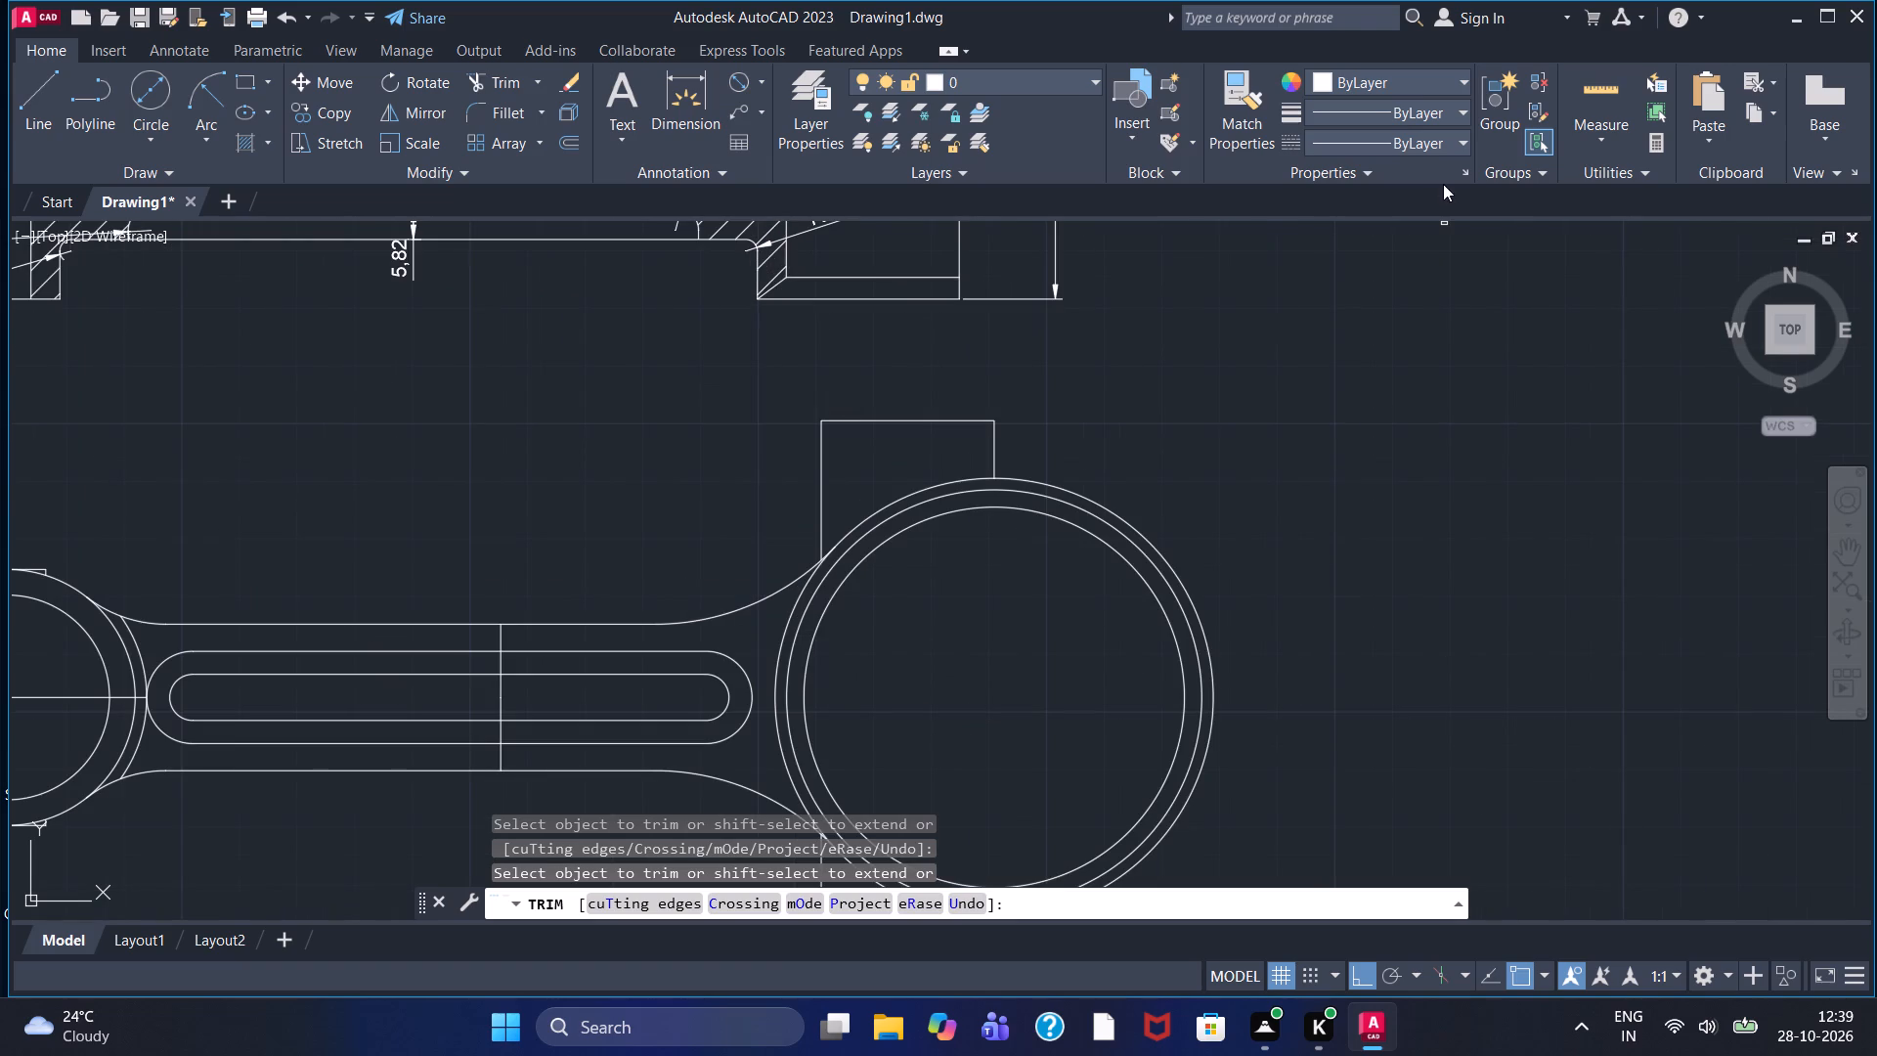
{"action": "left_click_drag", "start_coordinate": [1399, 143], "coordinate": [1412, 166]}
{"action": "left_click", "coordinate": [1384, 145]}
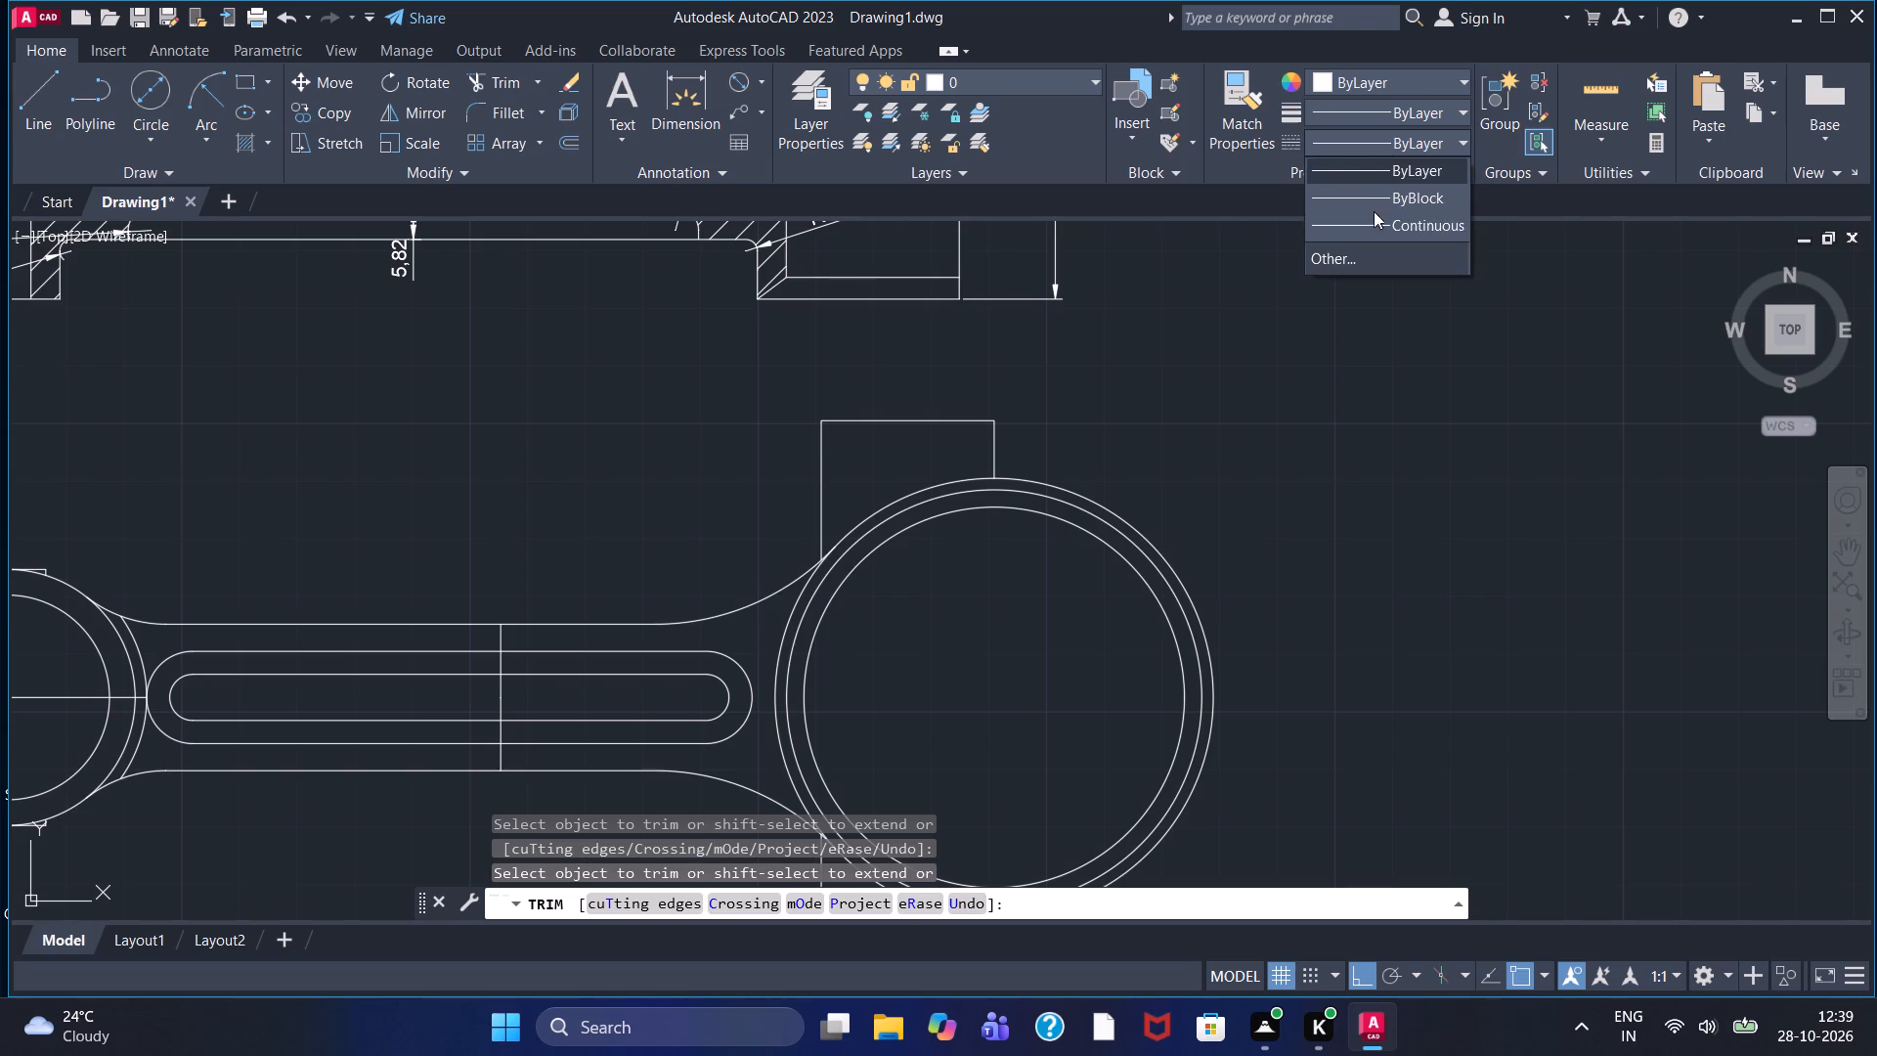
{"action": "left_click", "coordinate": [1375, 250]}
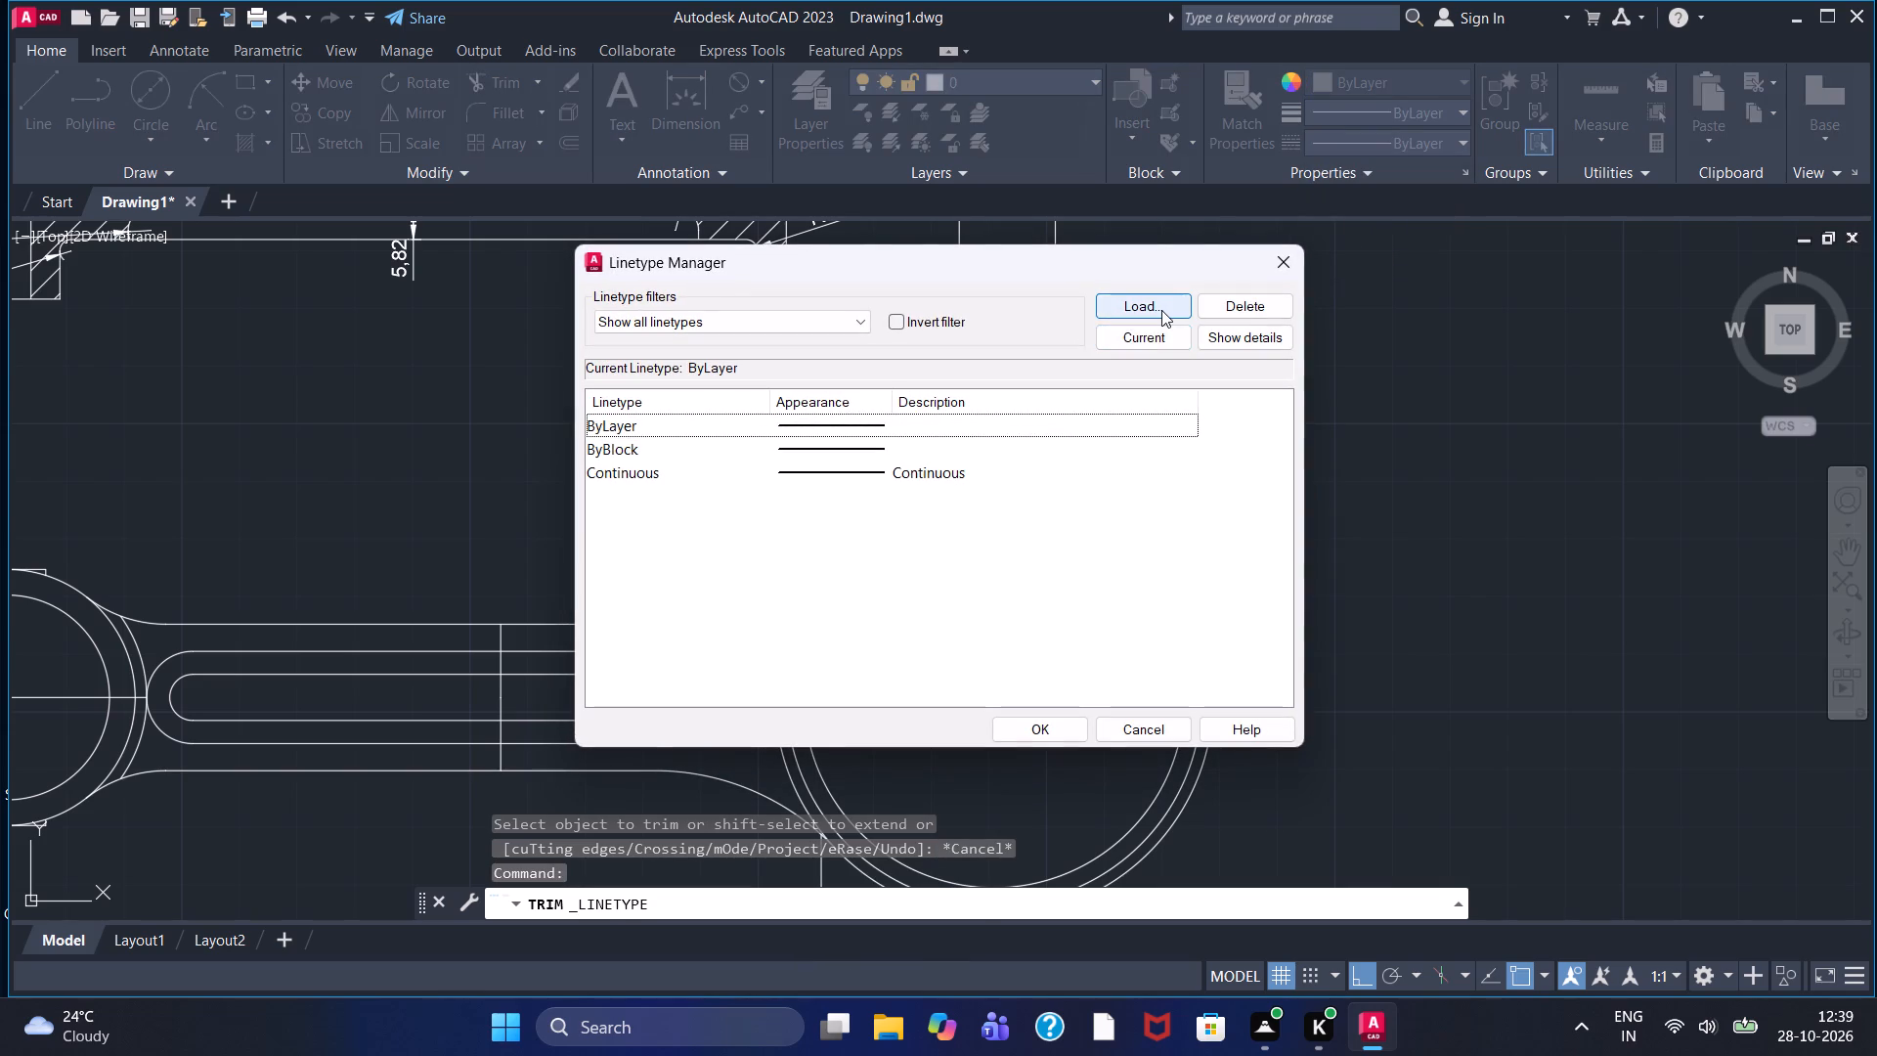
{"action": "left_click", "coordinate": [1161, 310]}
{"action": "left_click", "coordinate": [1051, 462]}
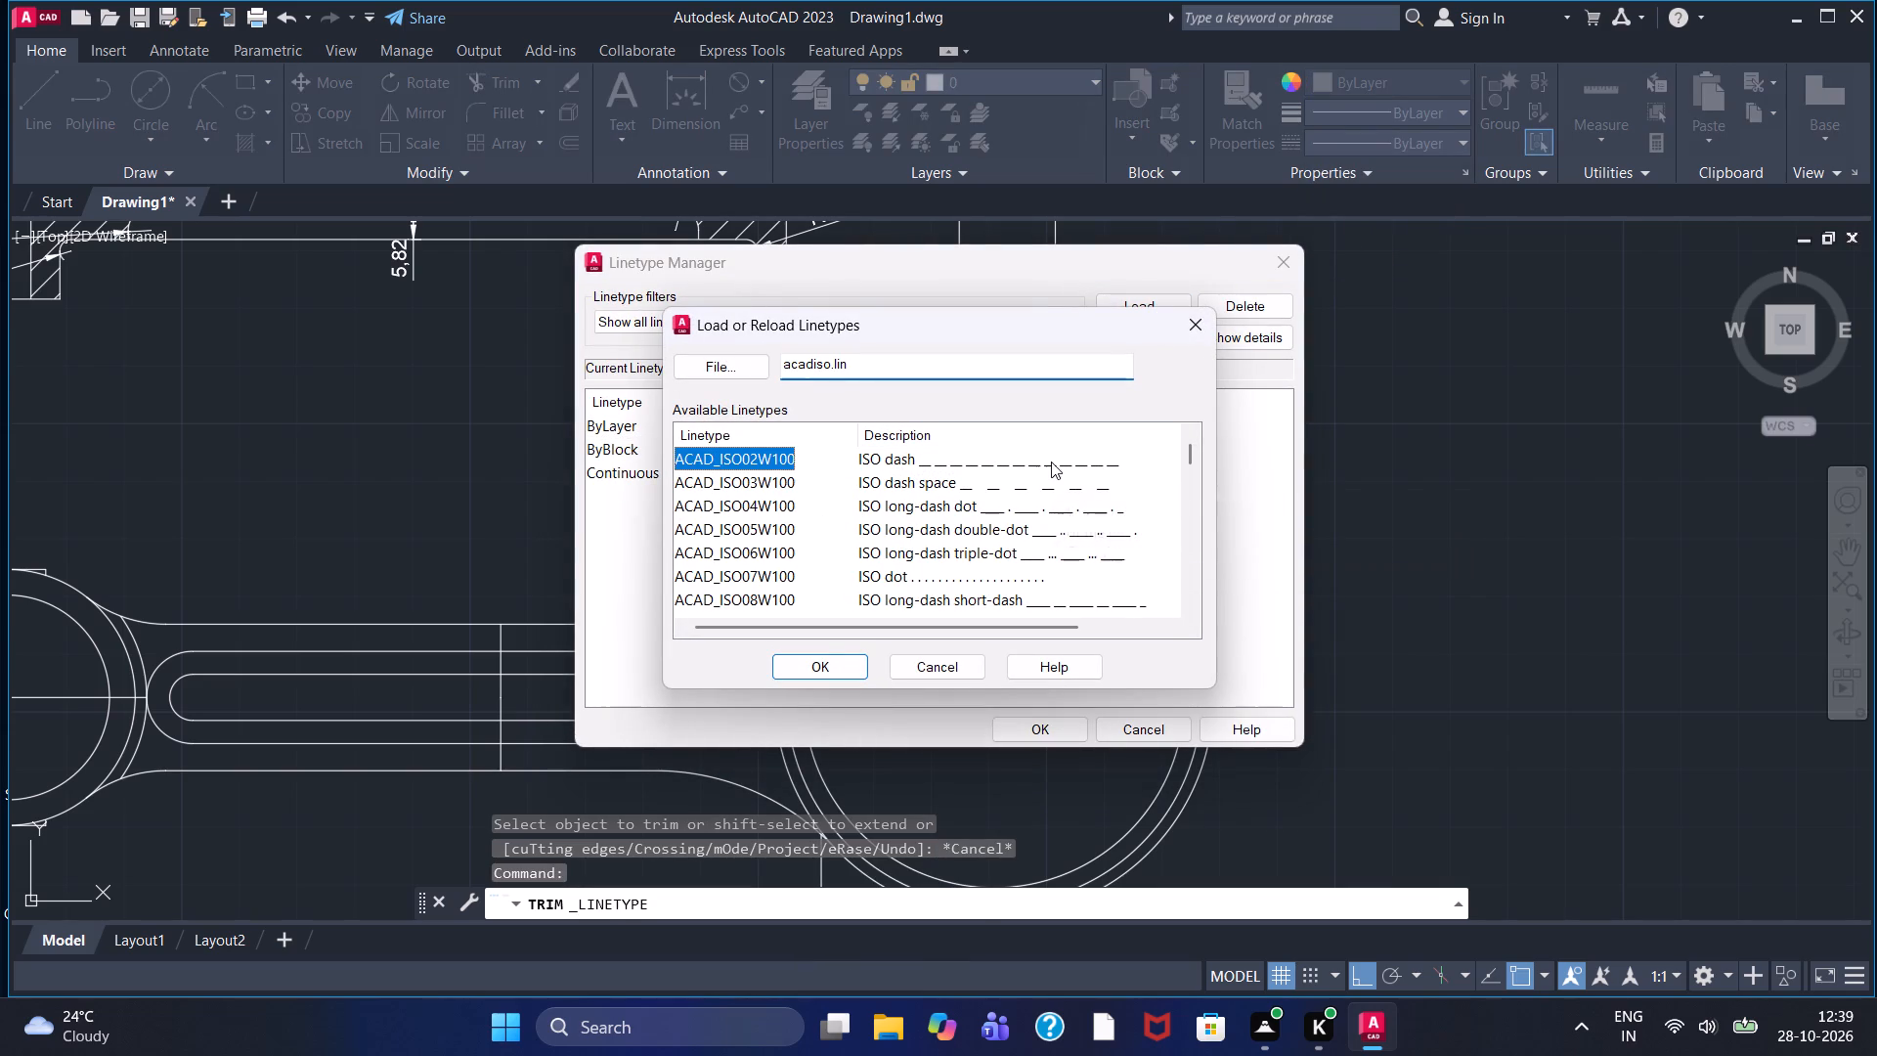
{"action": "left_click", "coordinate": [820, 673]}
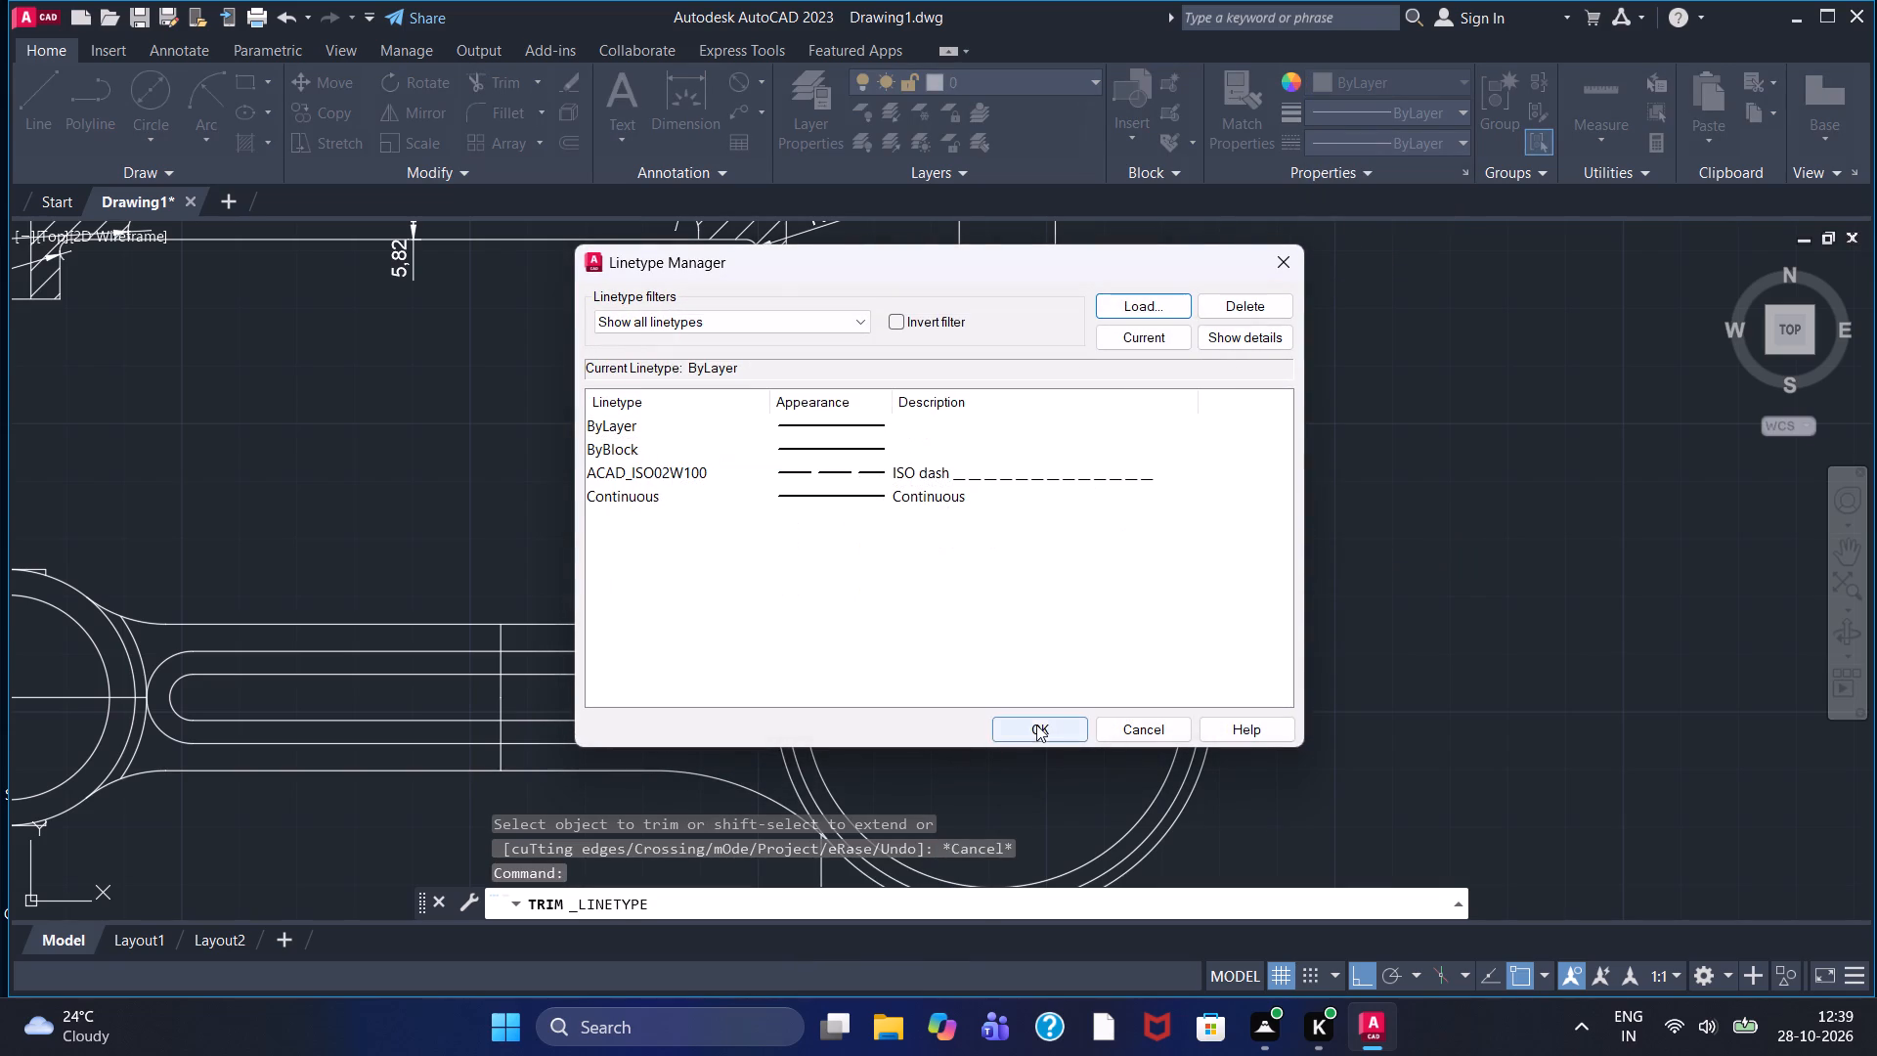
{"action": "left_click", "coordinate": [1043, 483]}
{"action": "left_click", "coordinate": [1031, 736]}
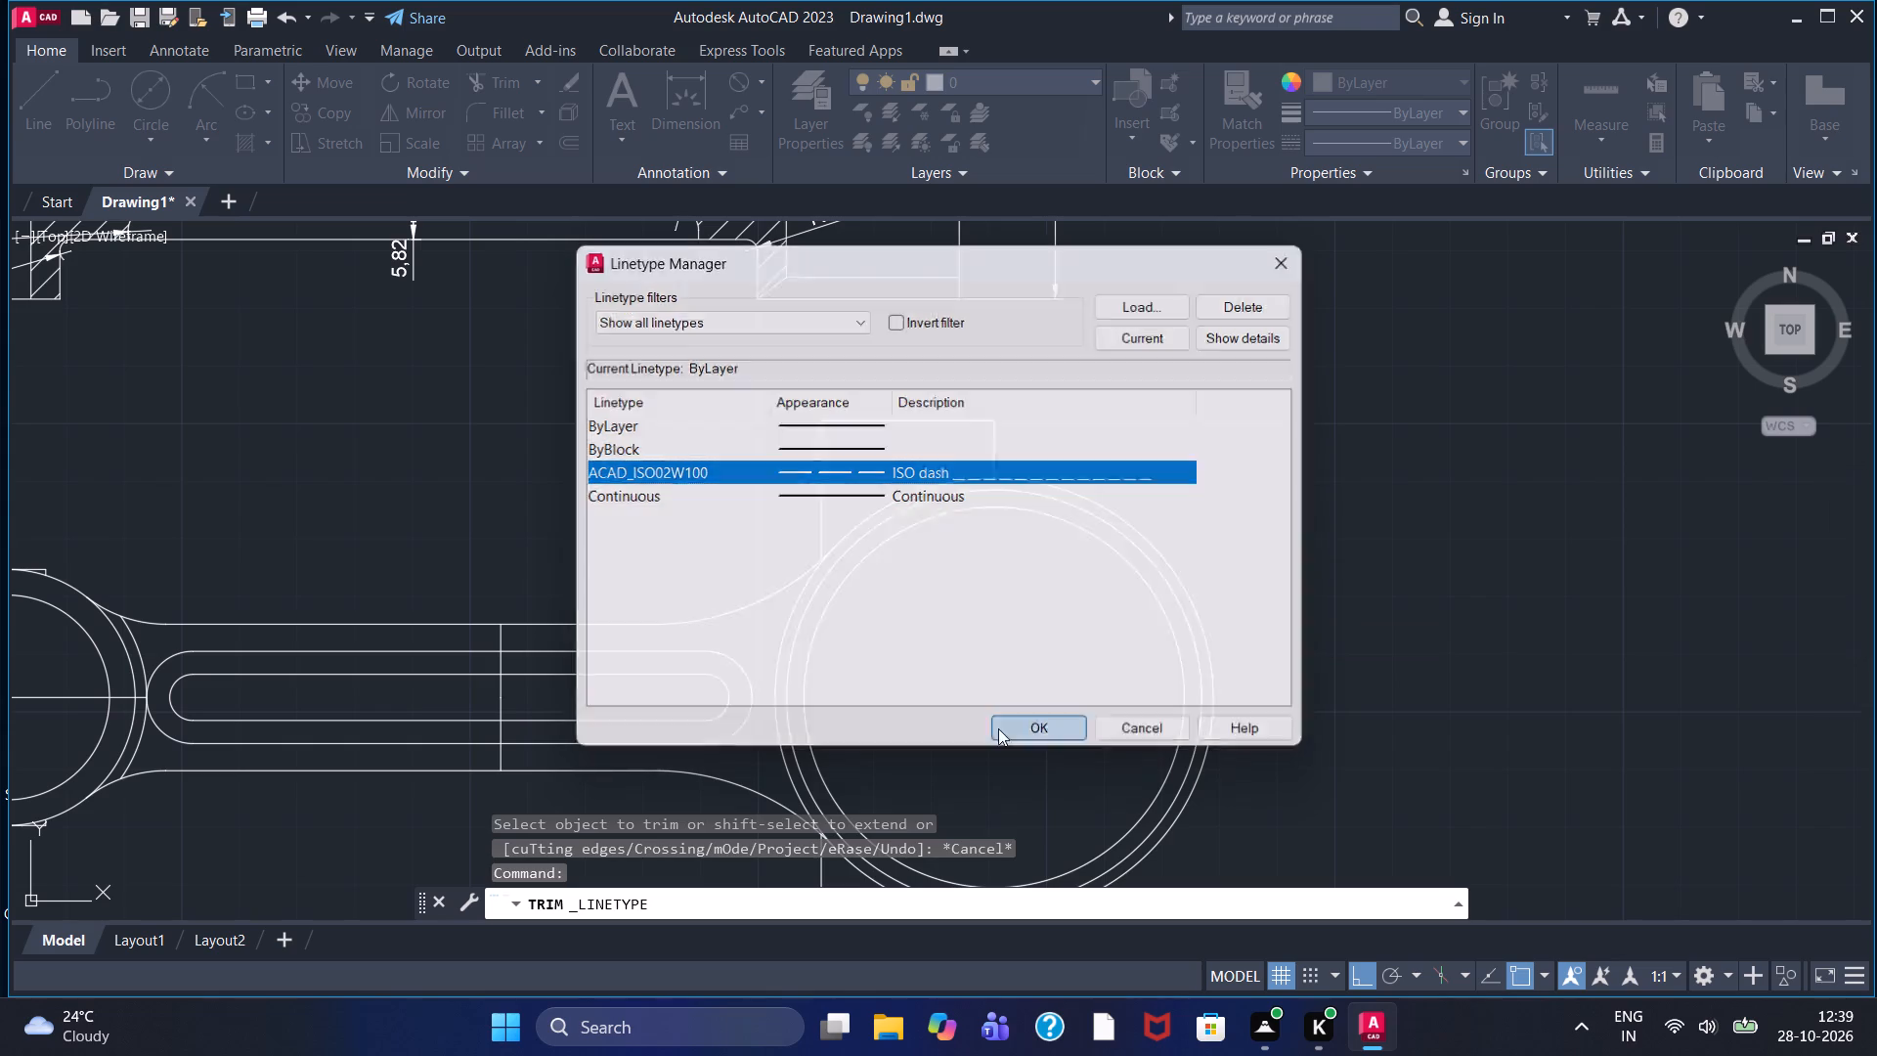
{"action": "left_click", "coordinate": [1400, 142]}
{"action": "left_click", "coordinate": [1378, 233]}
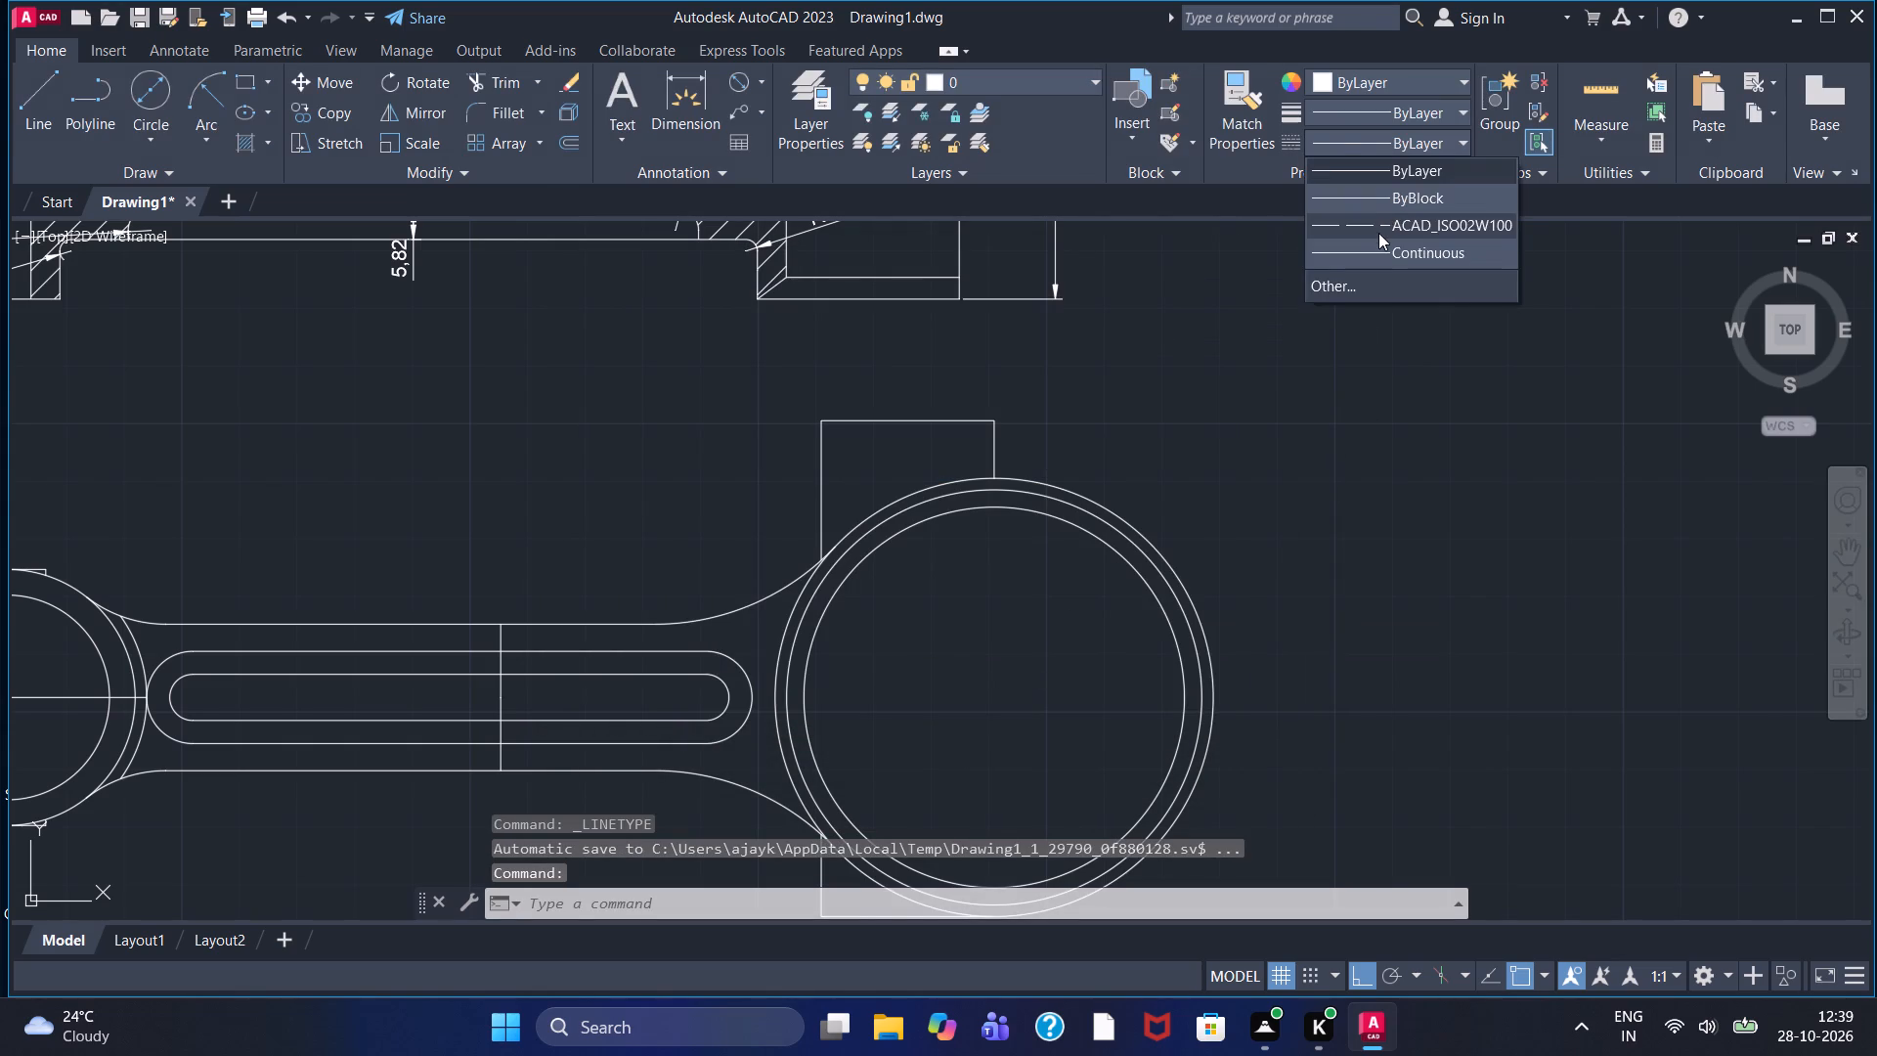
Draw a dashed horizontal line from the midpoint of the upper block's short right side leftwards past its left side.
{"action": "left_click", "coordinate": [22, 131]}
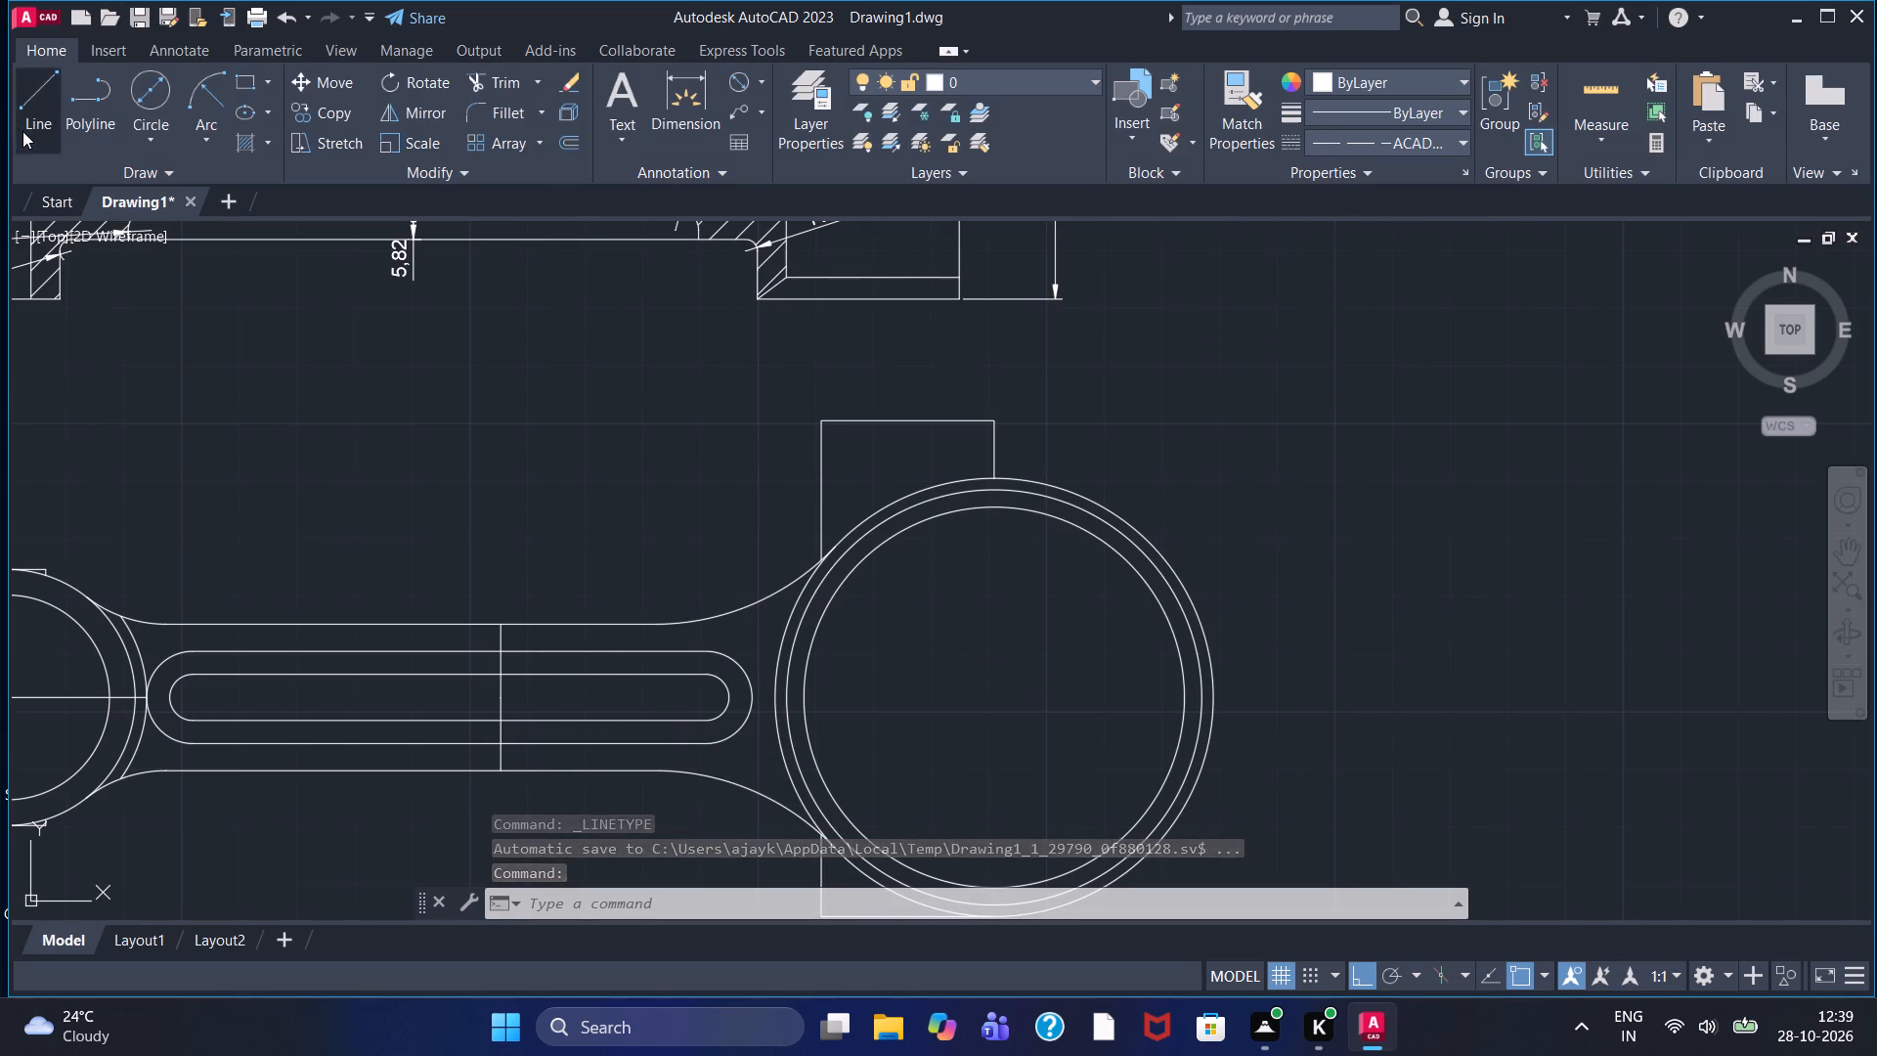
{"action": "left_click", "coordinate": [999, 451]}
{"action": "left_click", "coordinate": [777, 465]}
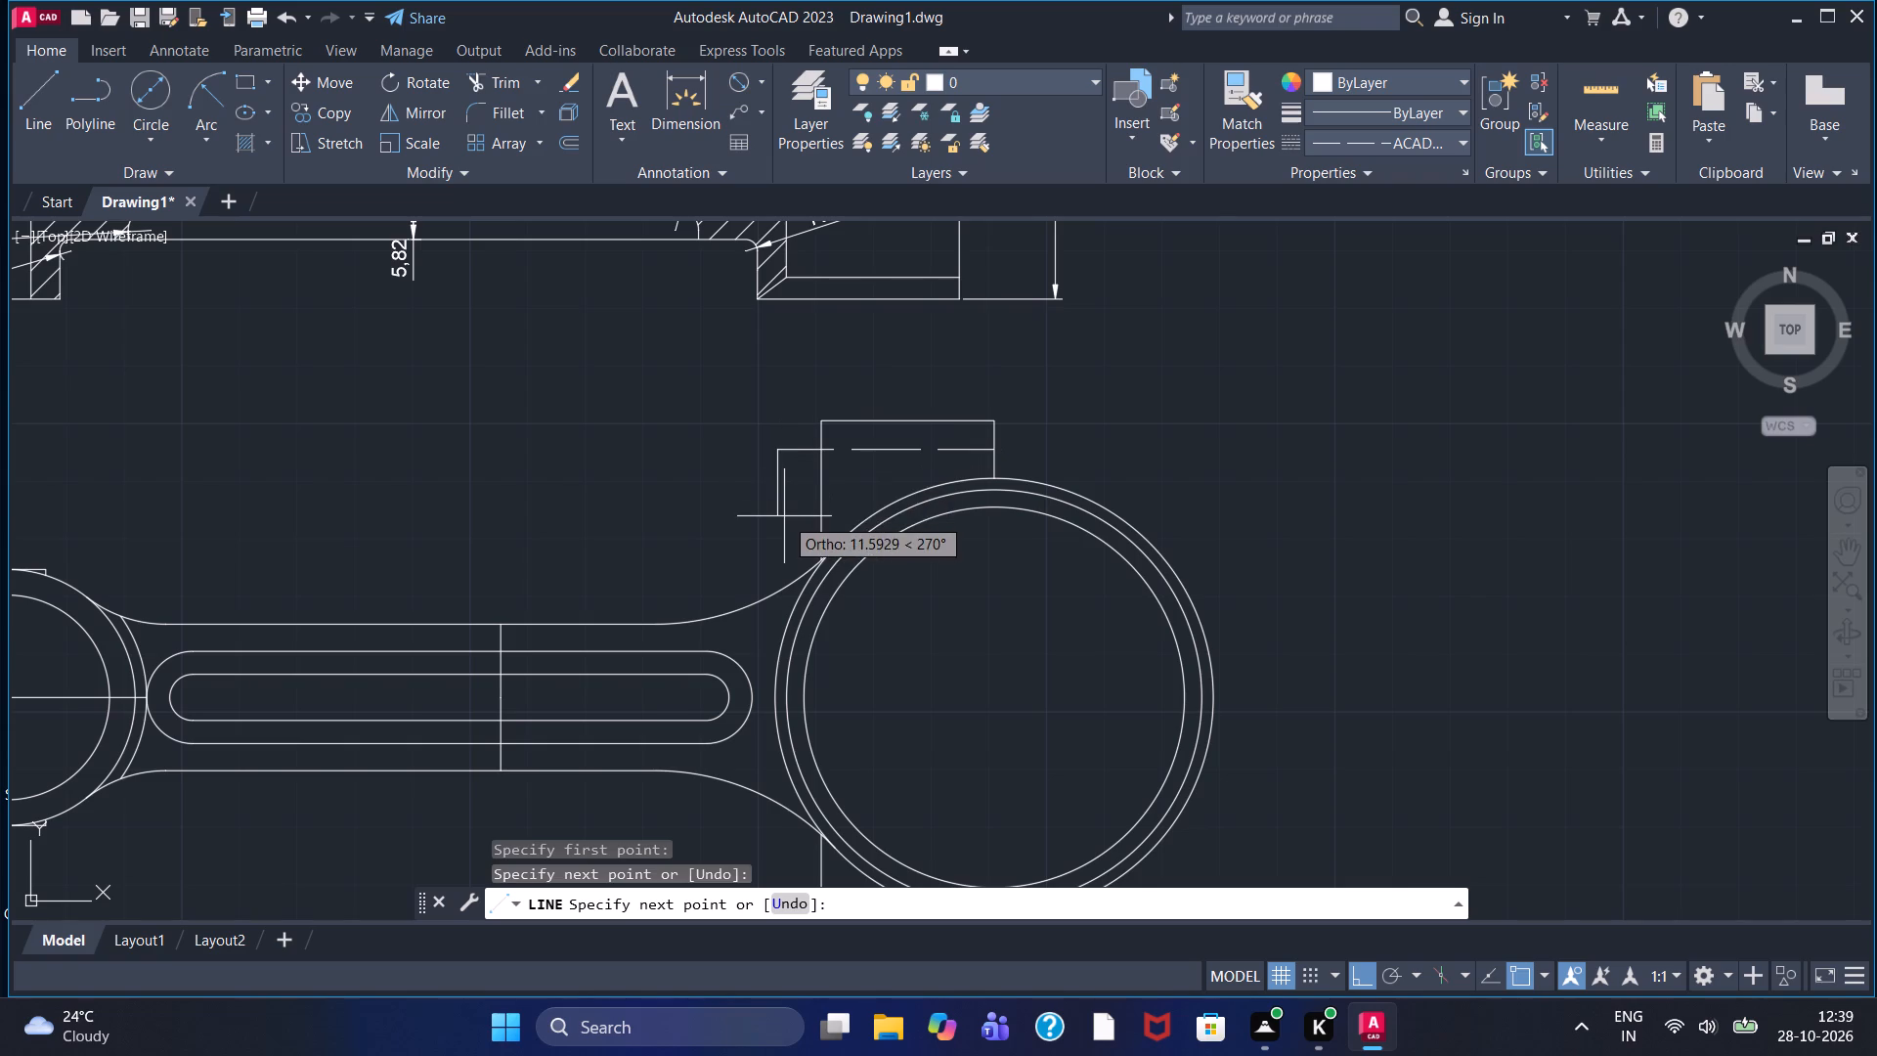
{"action": "right_click", "coordinate": [775, 502]}
{"action": "left_click", "coordinate": [811, 517]}
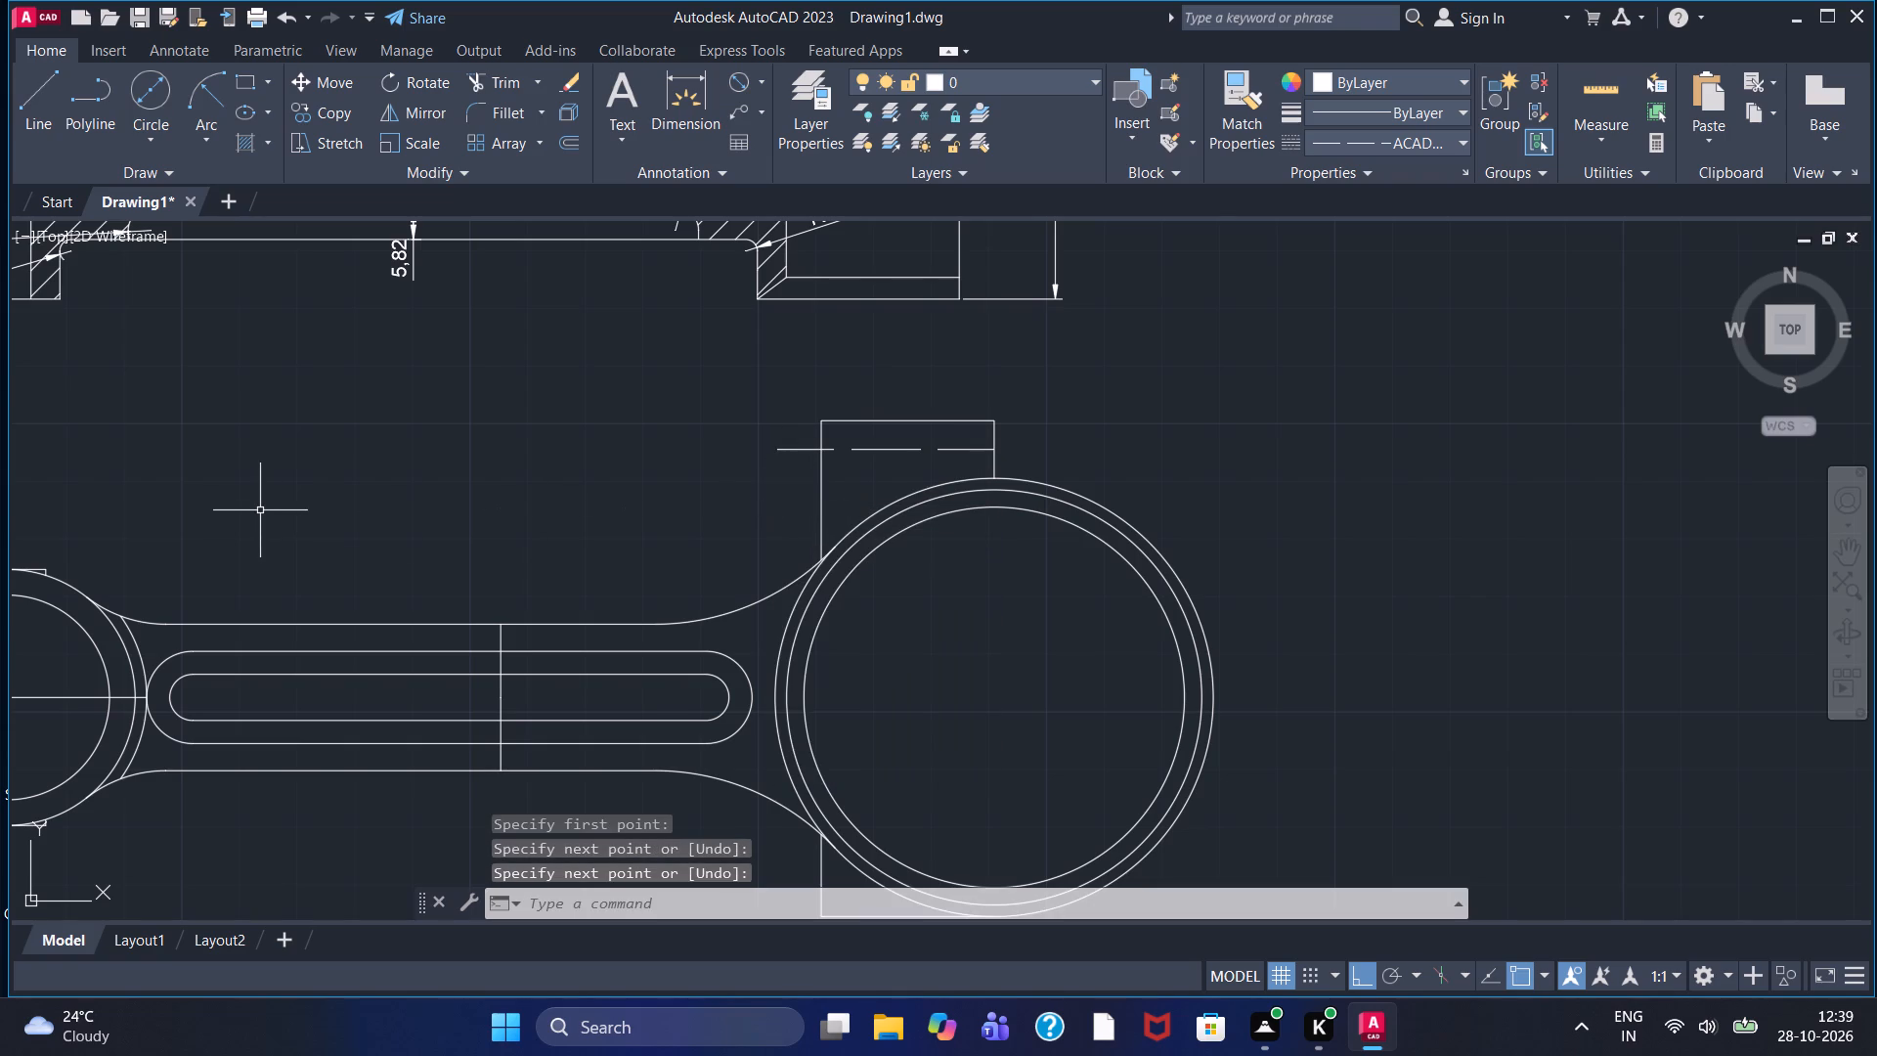
With the Continuous linetype, draw lines from the upper block's long side: about 20.7 right, short way down, about 23.8 back left past the side.
{"action": "left_click", "coordinate": [28, 111]}
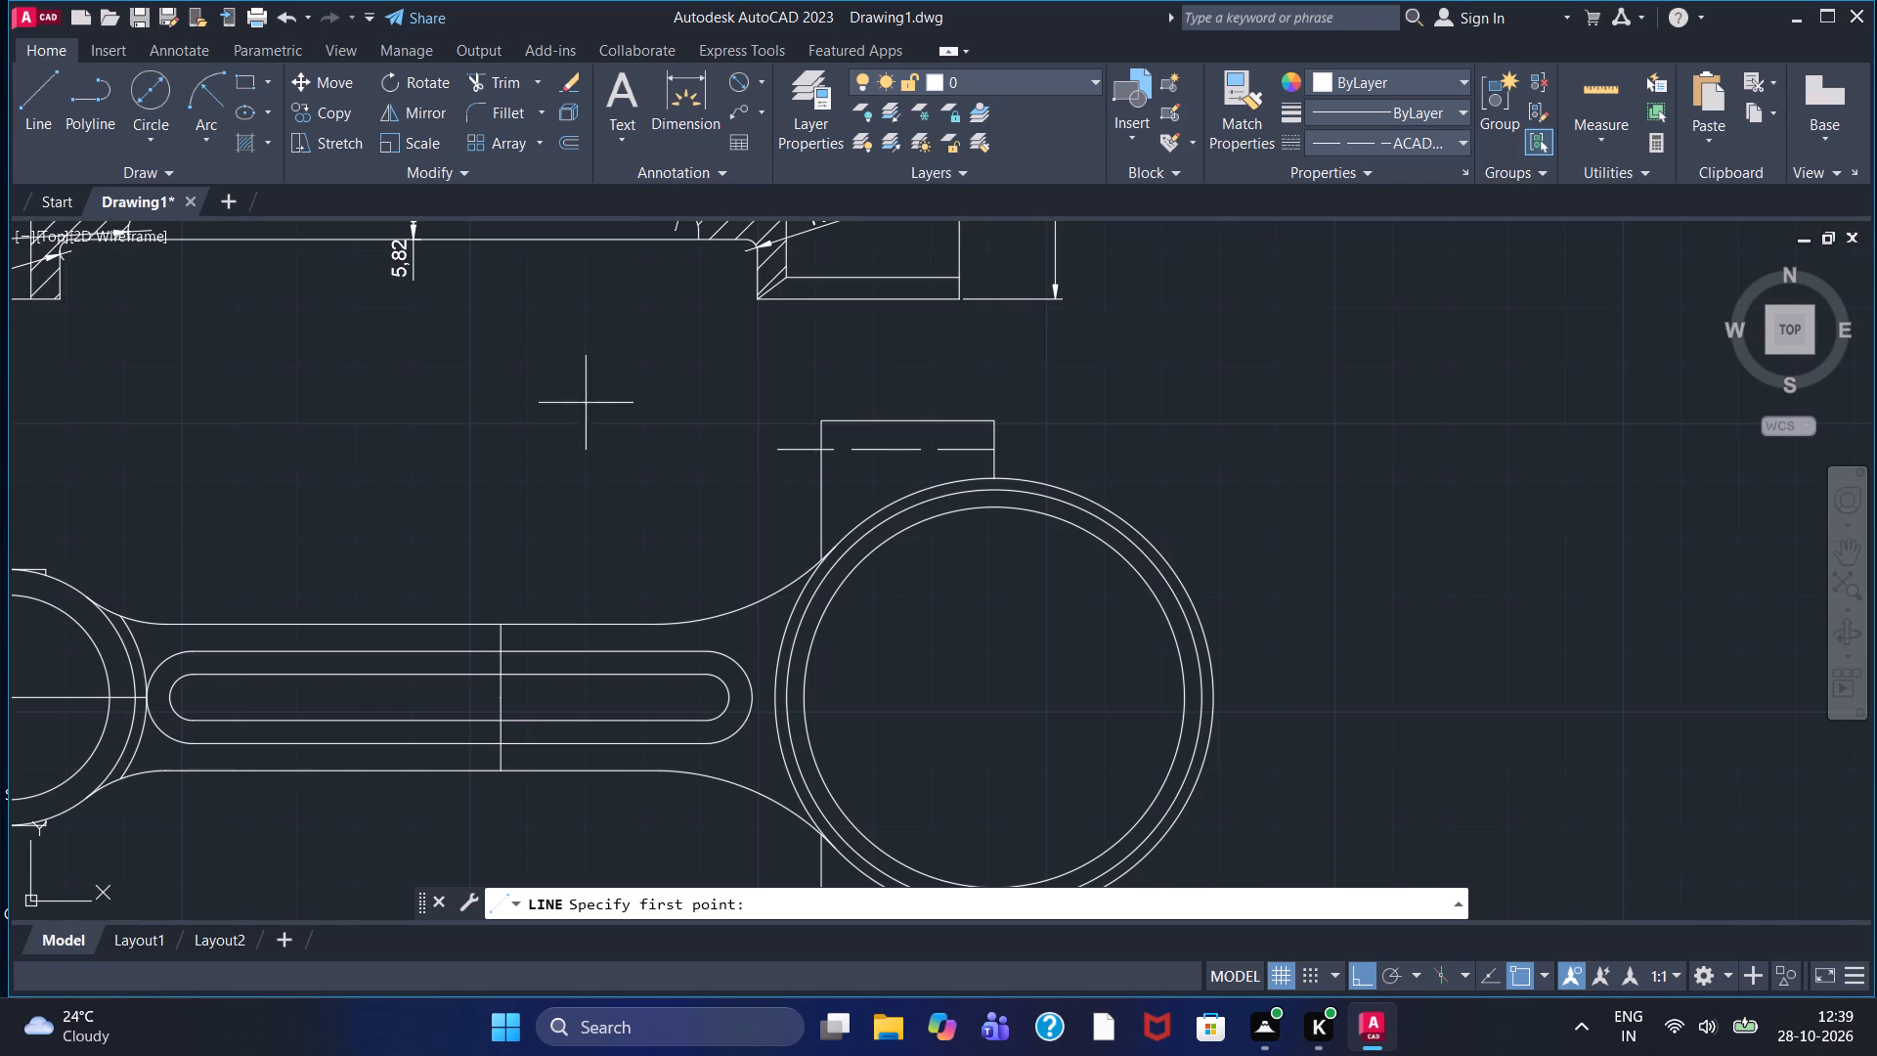
{"action": "scroll", "coordinate": [883, 493], "scroll_direction": "up", "scroll_amount": 3}
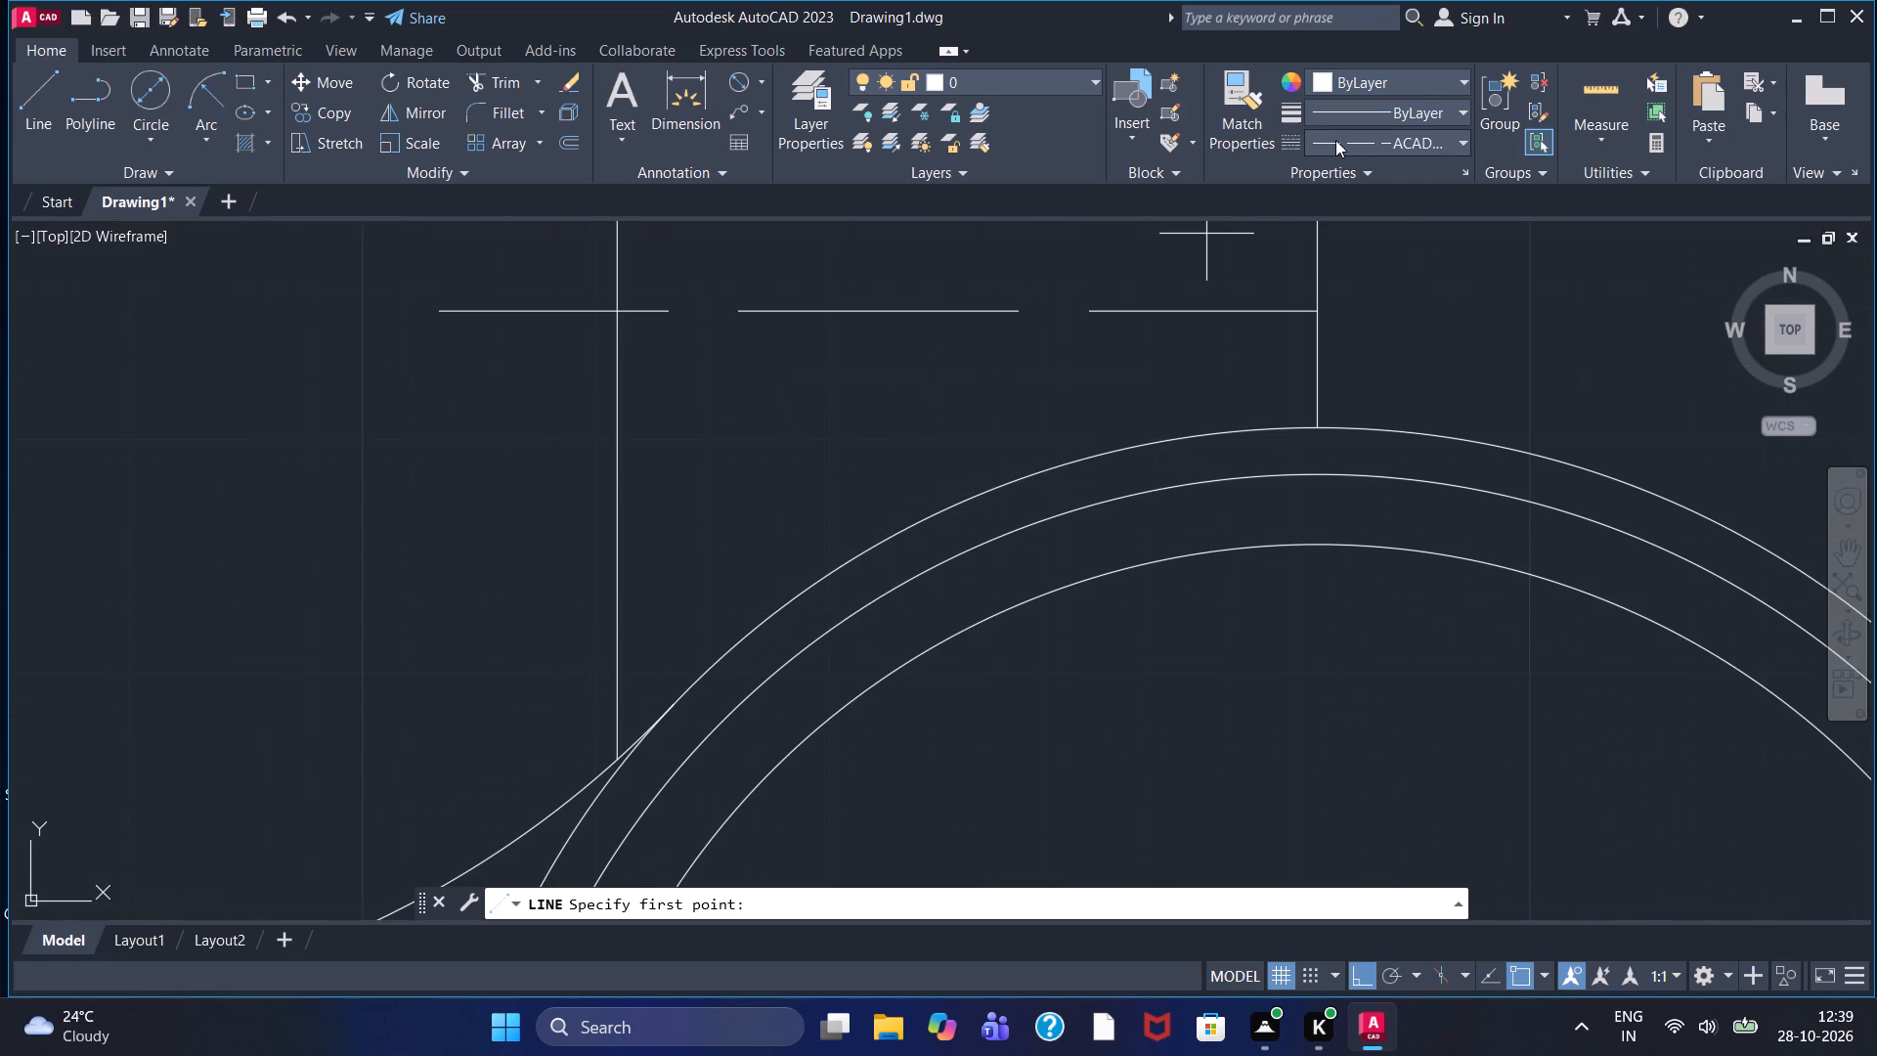
{"action": "left_click", "coordinate": [1335, 140]}
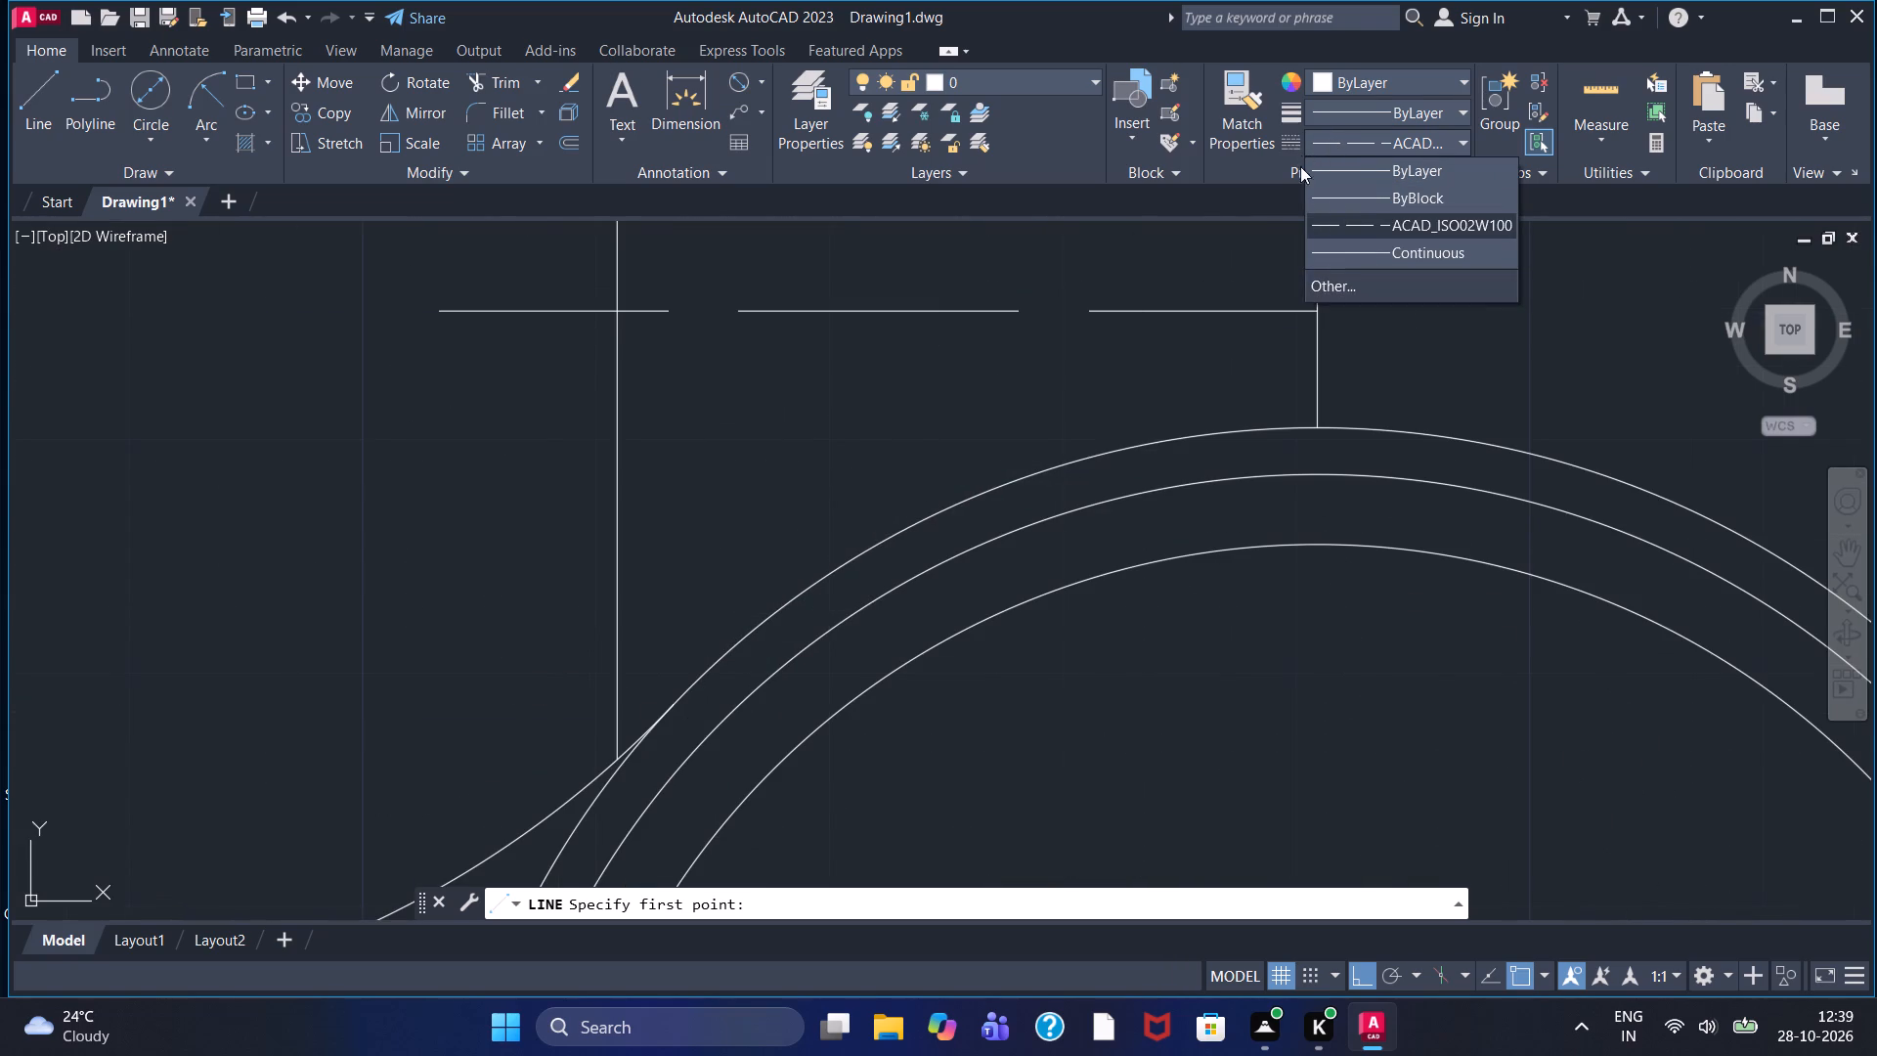
{"action": "left_click", "coordinate": [1382, 246]}
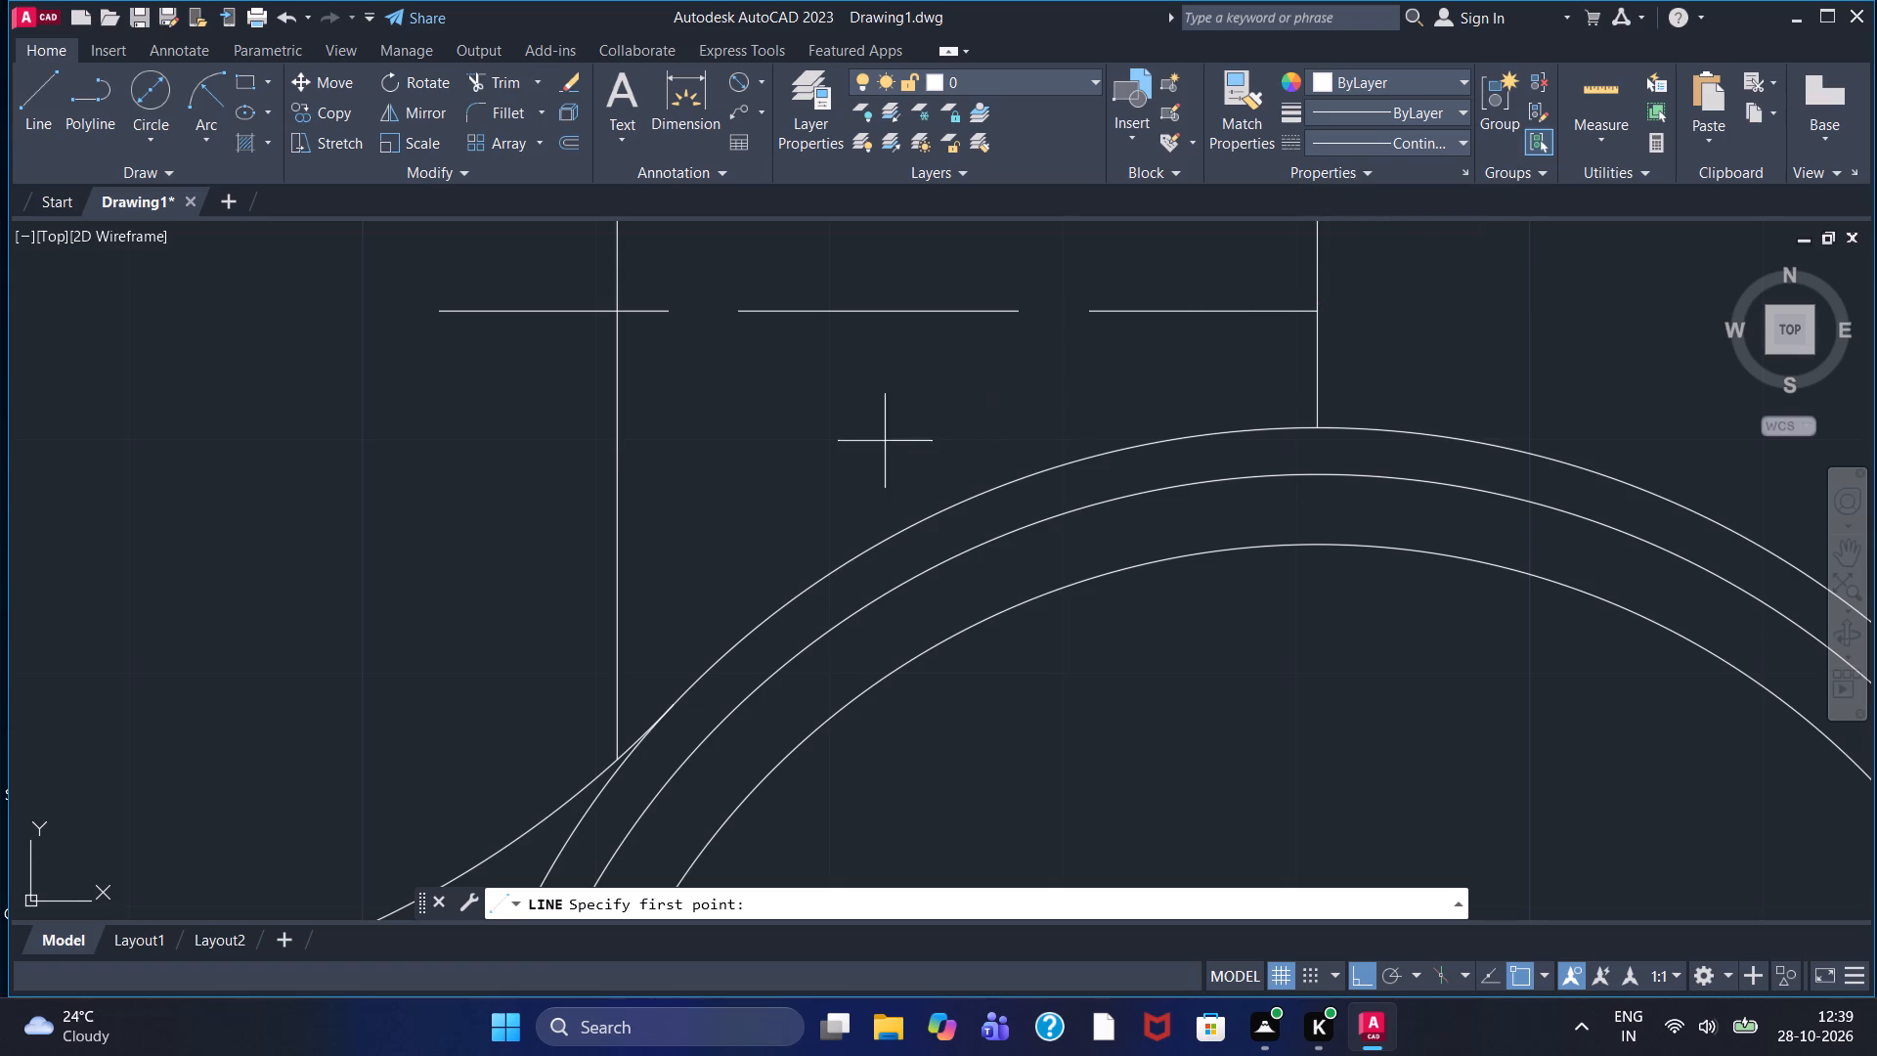
{"action": "left_click", "coordinate": [617, 477]}
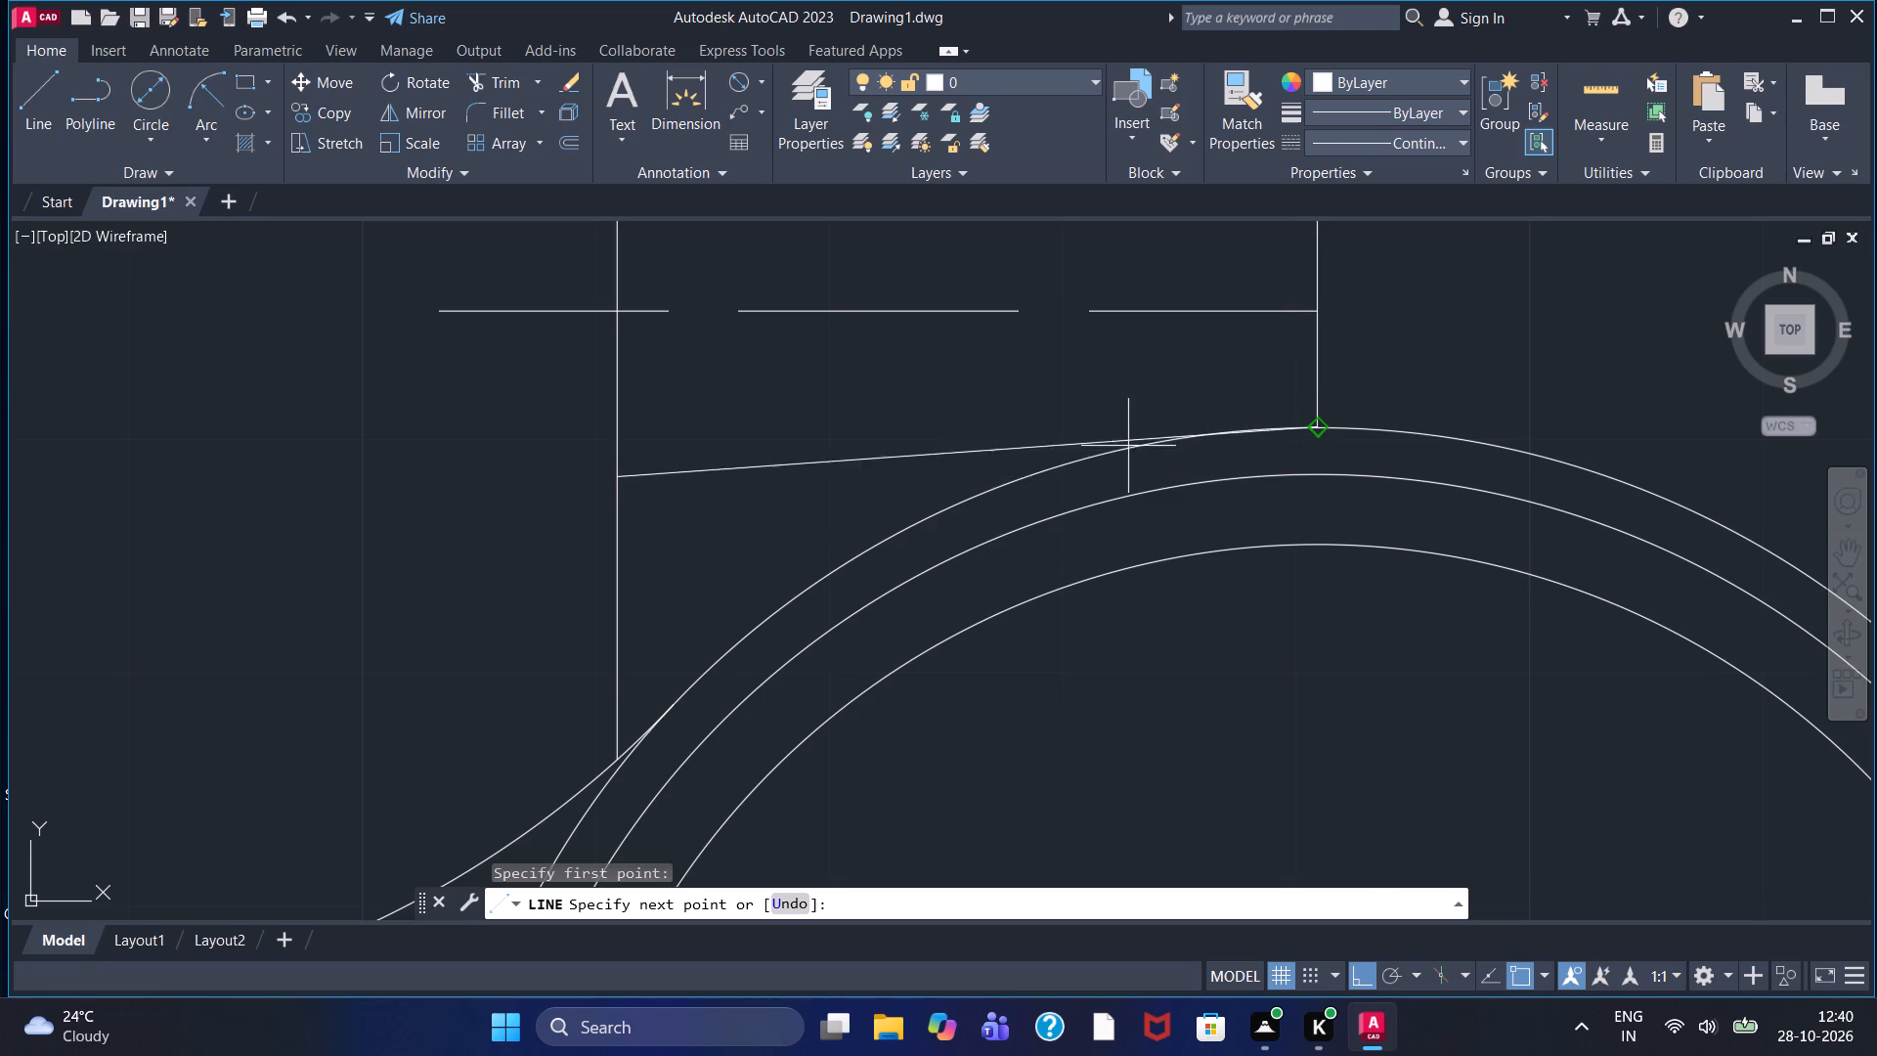
{"action": "scroll", "coordinate": [1120, 450], "scroll_direction": "up", "scroll_amount": 3}
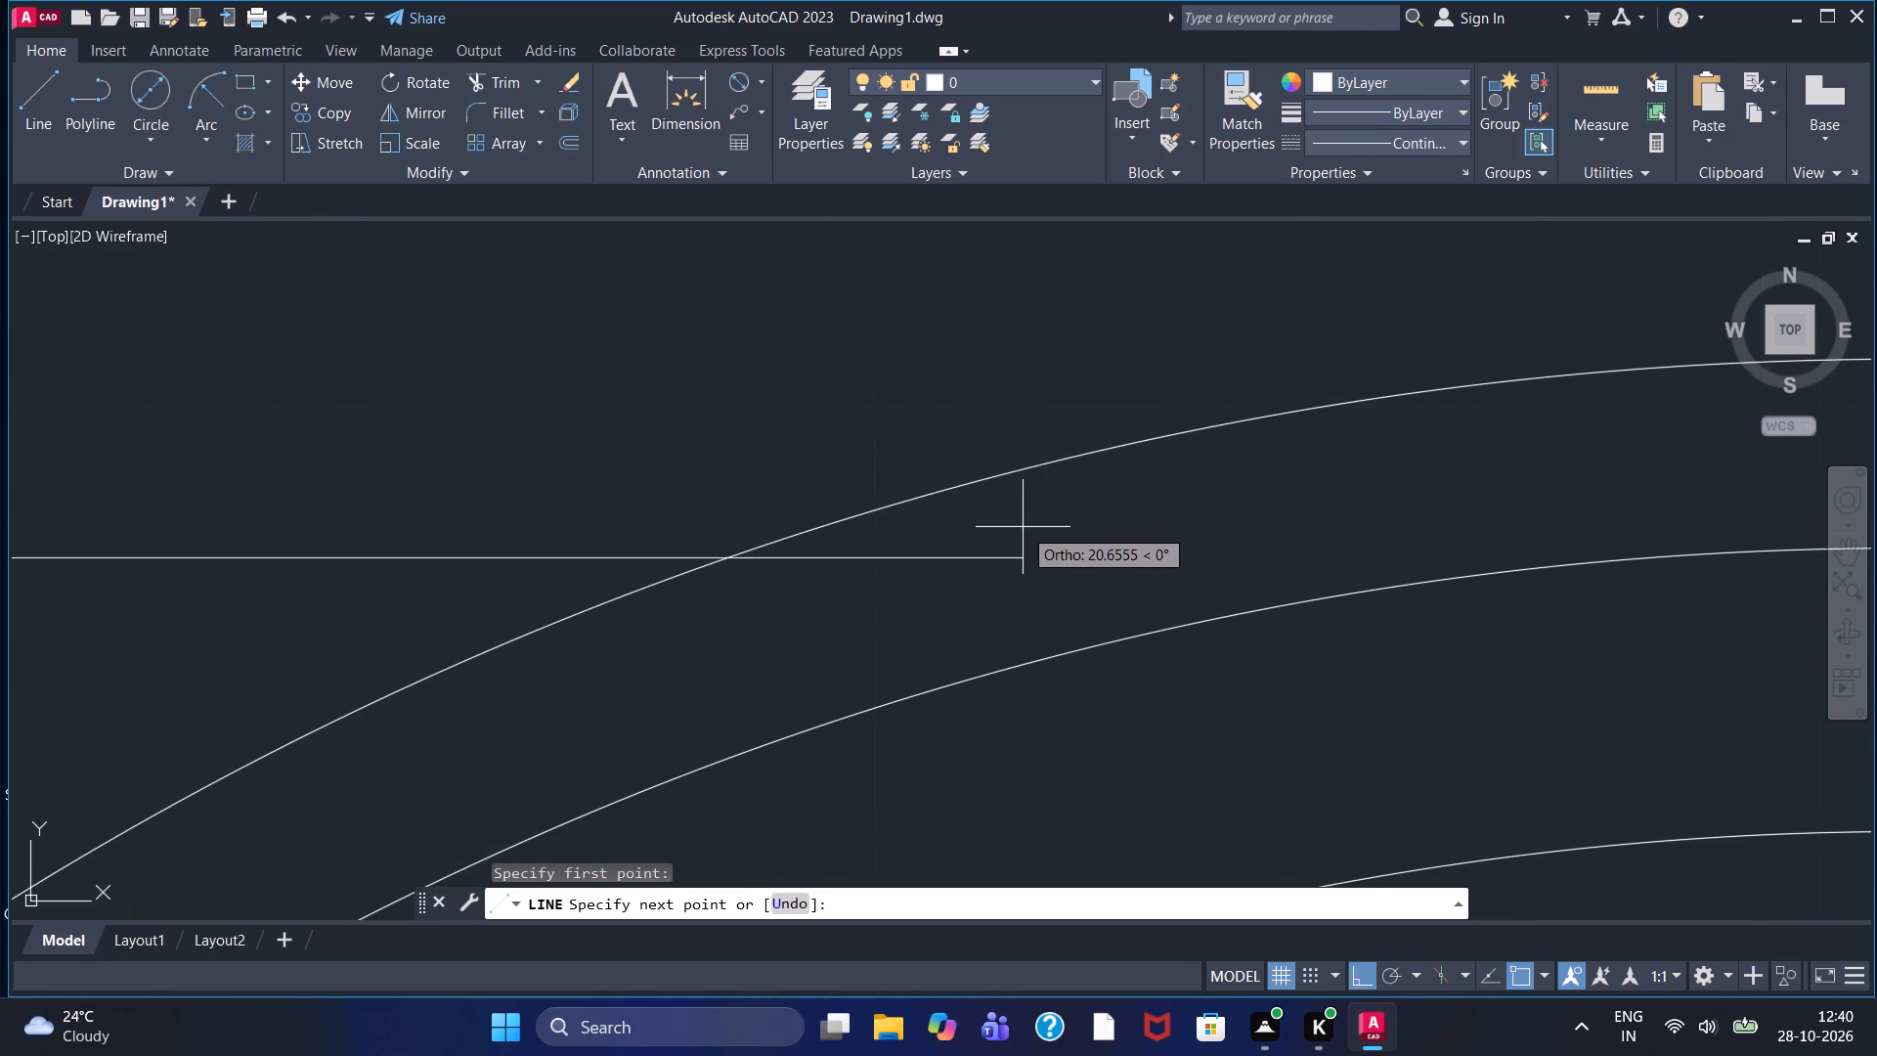
{"action": "left_click", "coordinate": [1023, 527]}
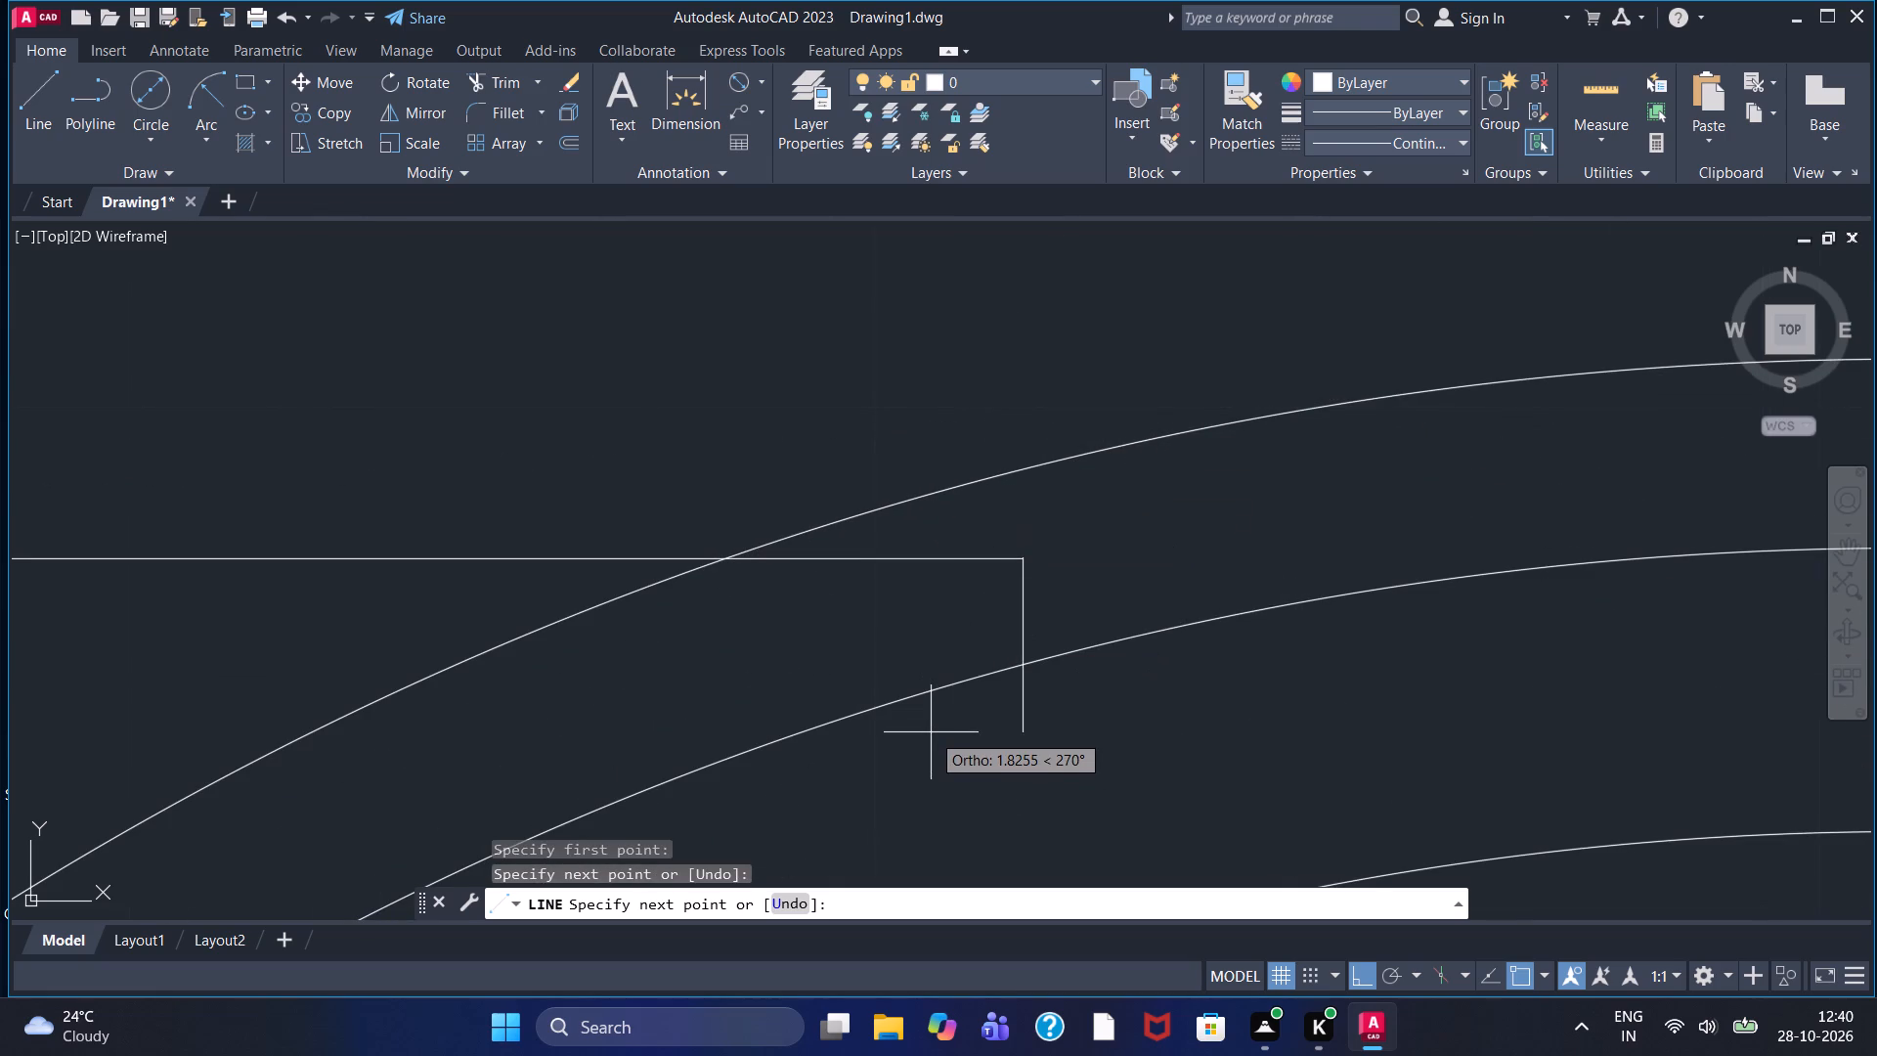
{"action": "left_click", "coordinate": [925, 762]}
{"action": "scroll", "coordinate": [697, 757], "scroll_direction": "down", "scroll_amount": 1}
{"action": "middle_click_drag", "start_coordinate": [697, 757], "coordinate": [698, 753]}
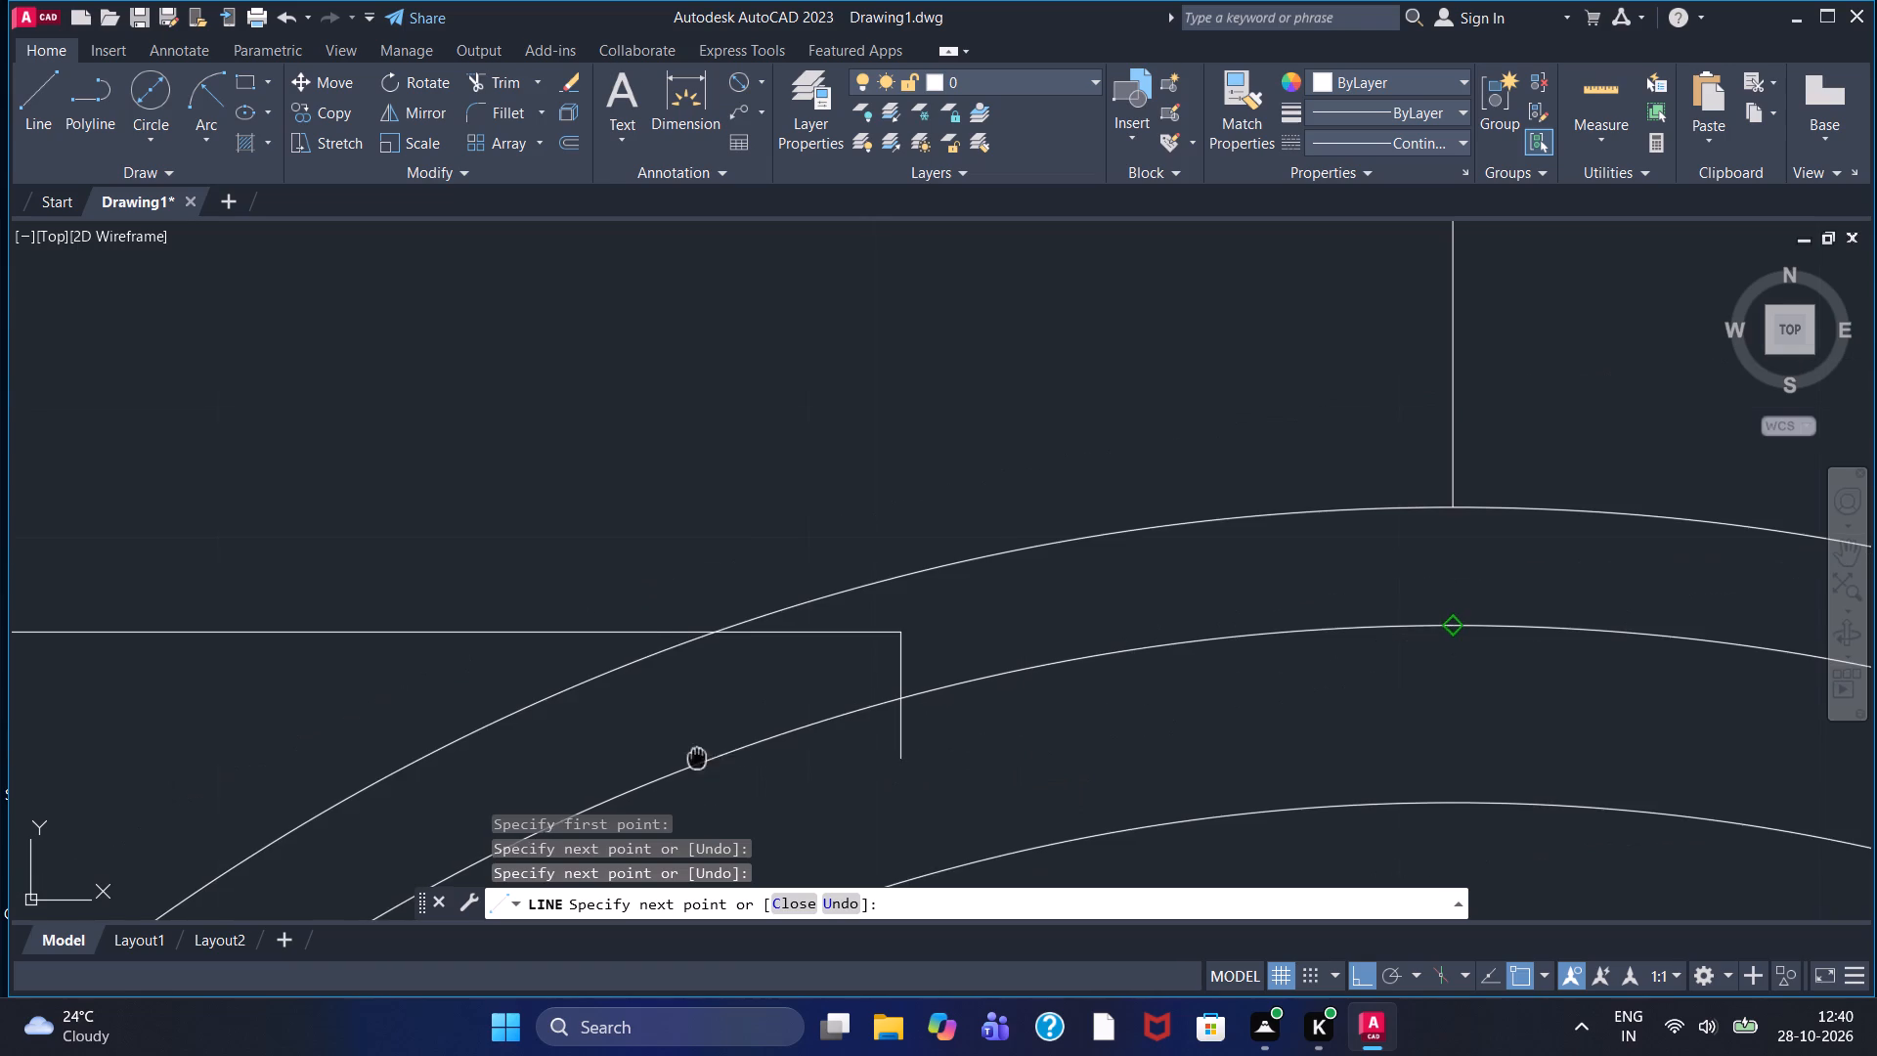
{"action": "middle_click_drag", "start_coordinate": [698, 753], "coordinate": [1061, 465]}
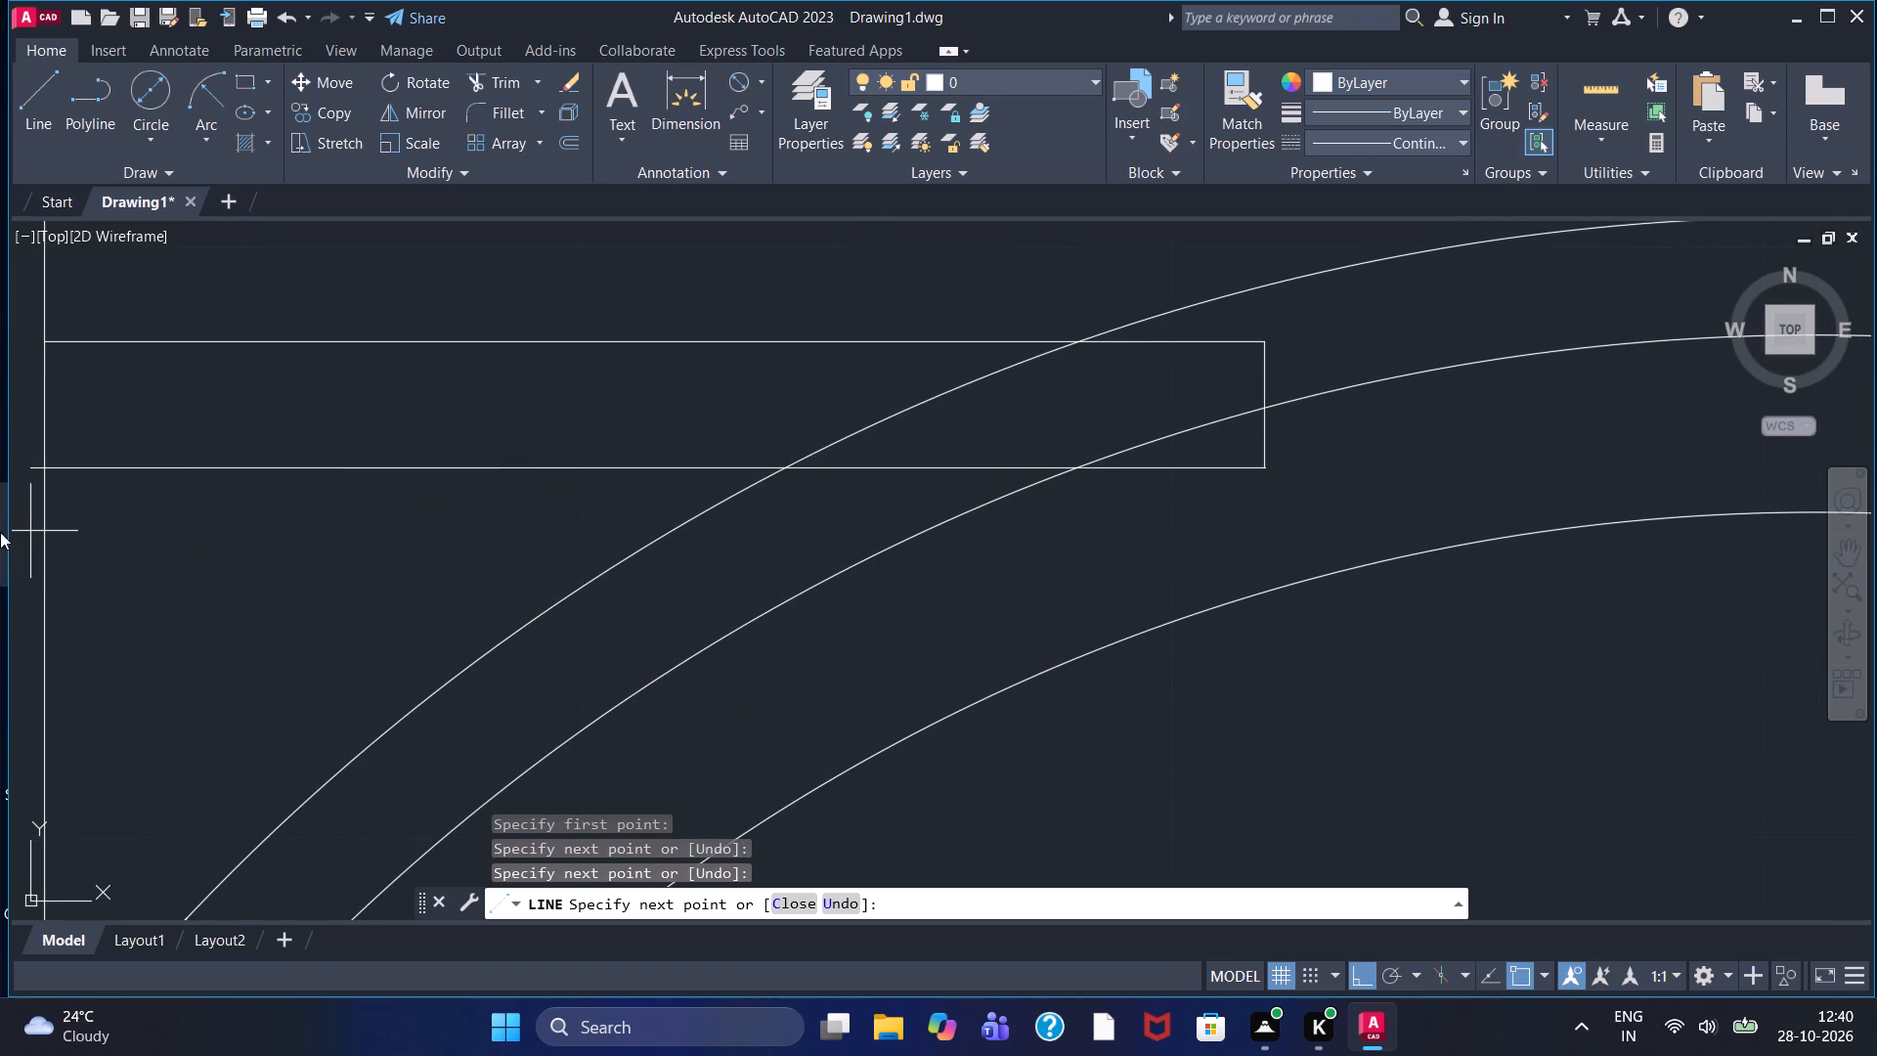
{"action": "scroll", "coordinate": [28, 520], "scroll_direction": "down", "scroll_amount": 1}
{"action": "middle_click_drag", "start_coordinate": [36, 520], "coordinate": [390, 554]}
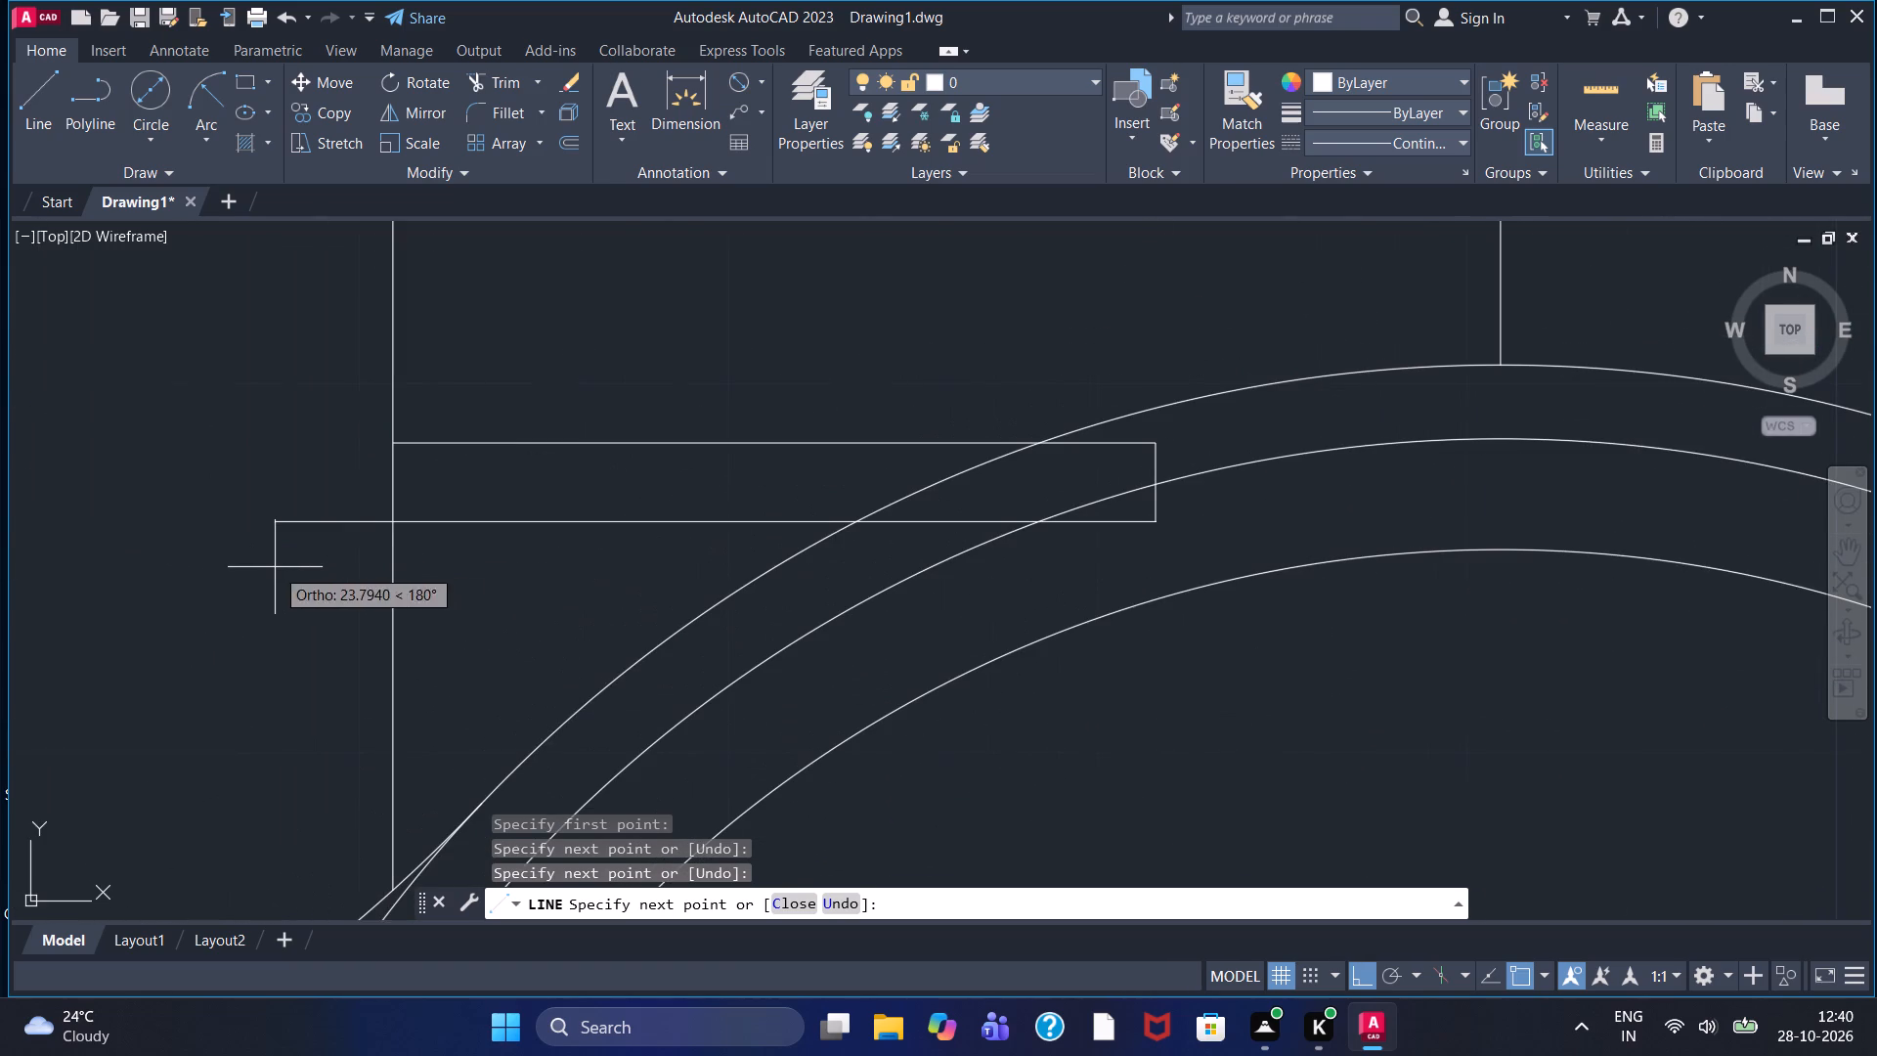
{"action": "left_click", "coordinate": [275, 567]}
{"action": "right_click", "coordinate": [275, 567]}
{"action": "left_click", "coordinate": [334, 585]}
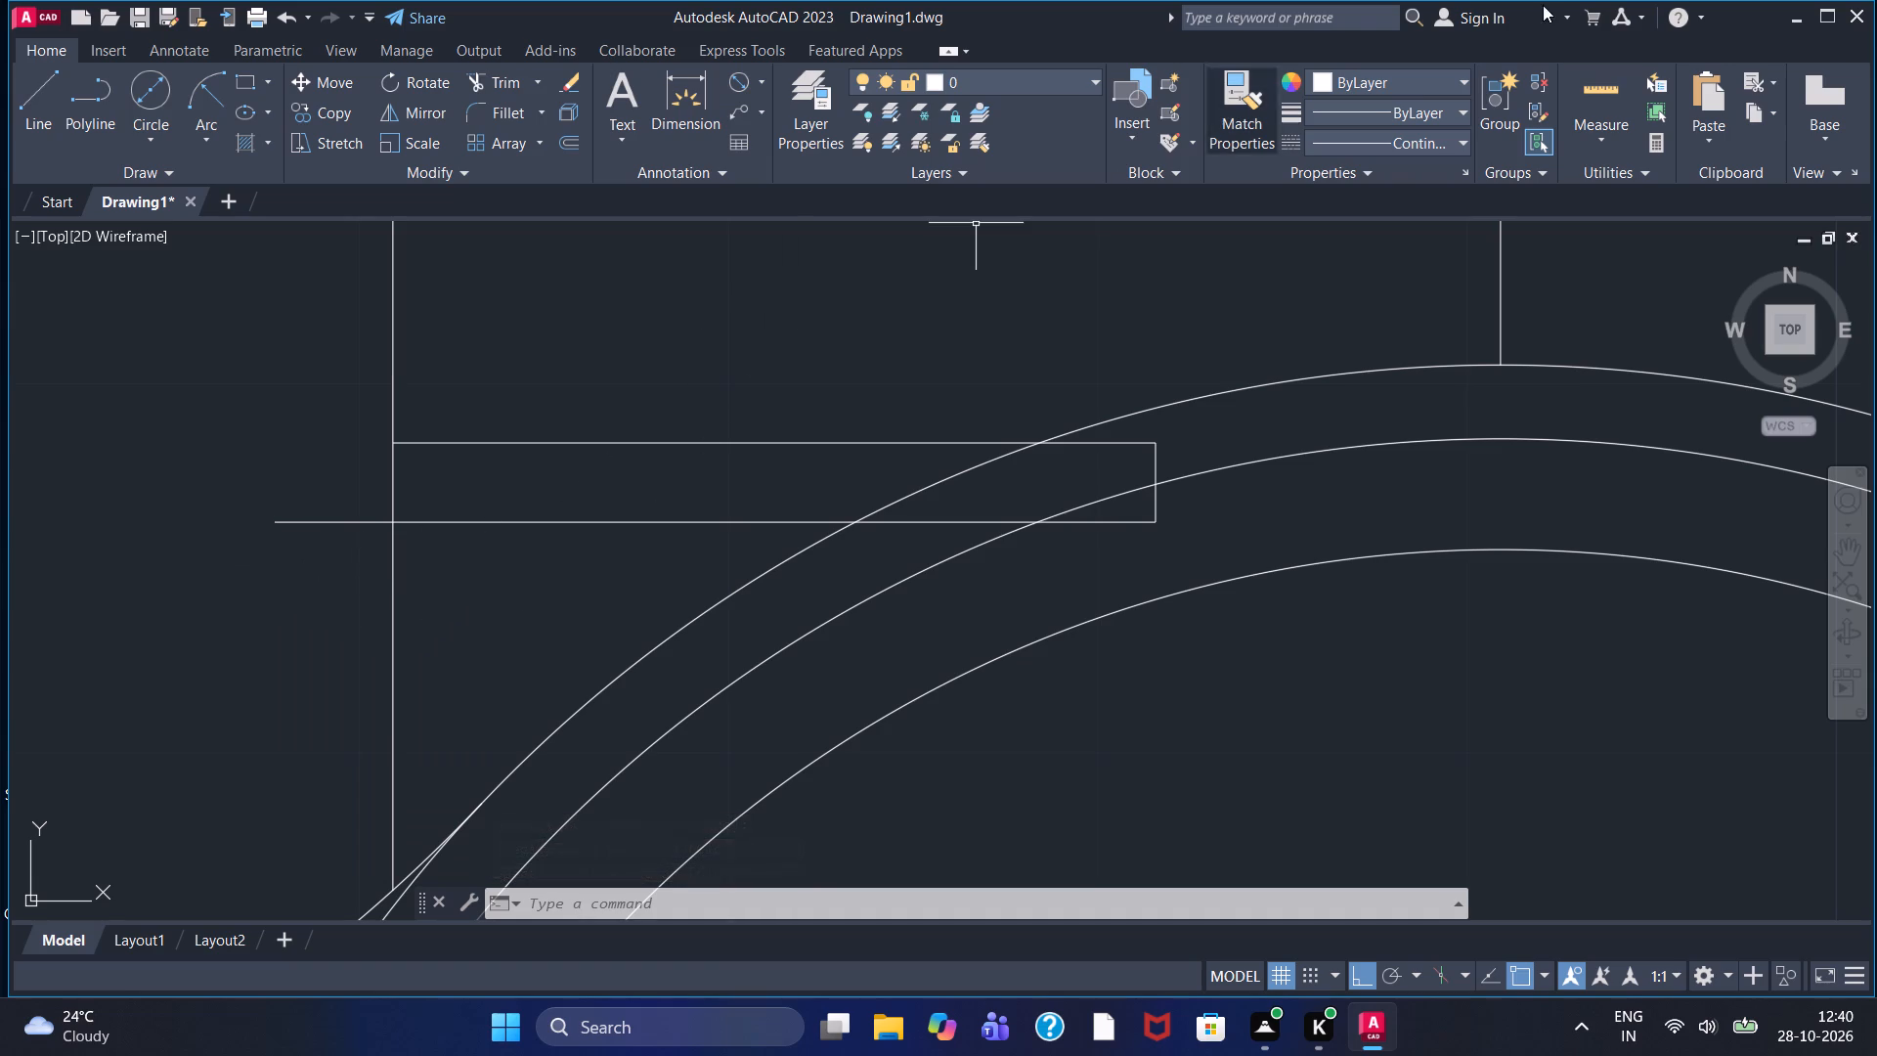
Trim the upper horizontal line, short vertical and lower horizontal line where they extend inside the large end's outer circle.
{"action": "left_click", "coordinate": [1386, 137]}
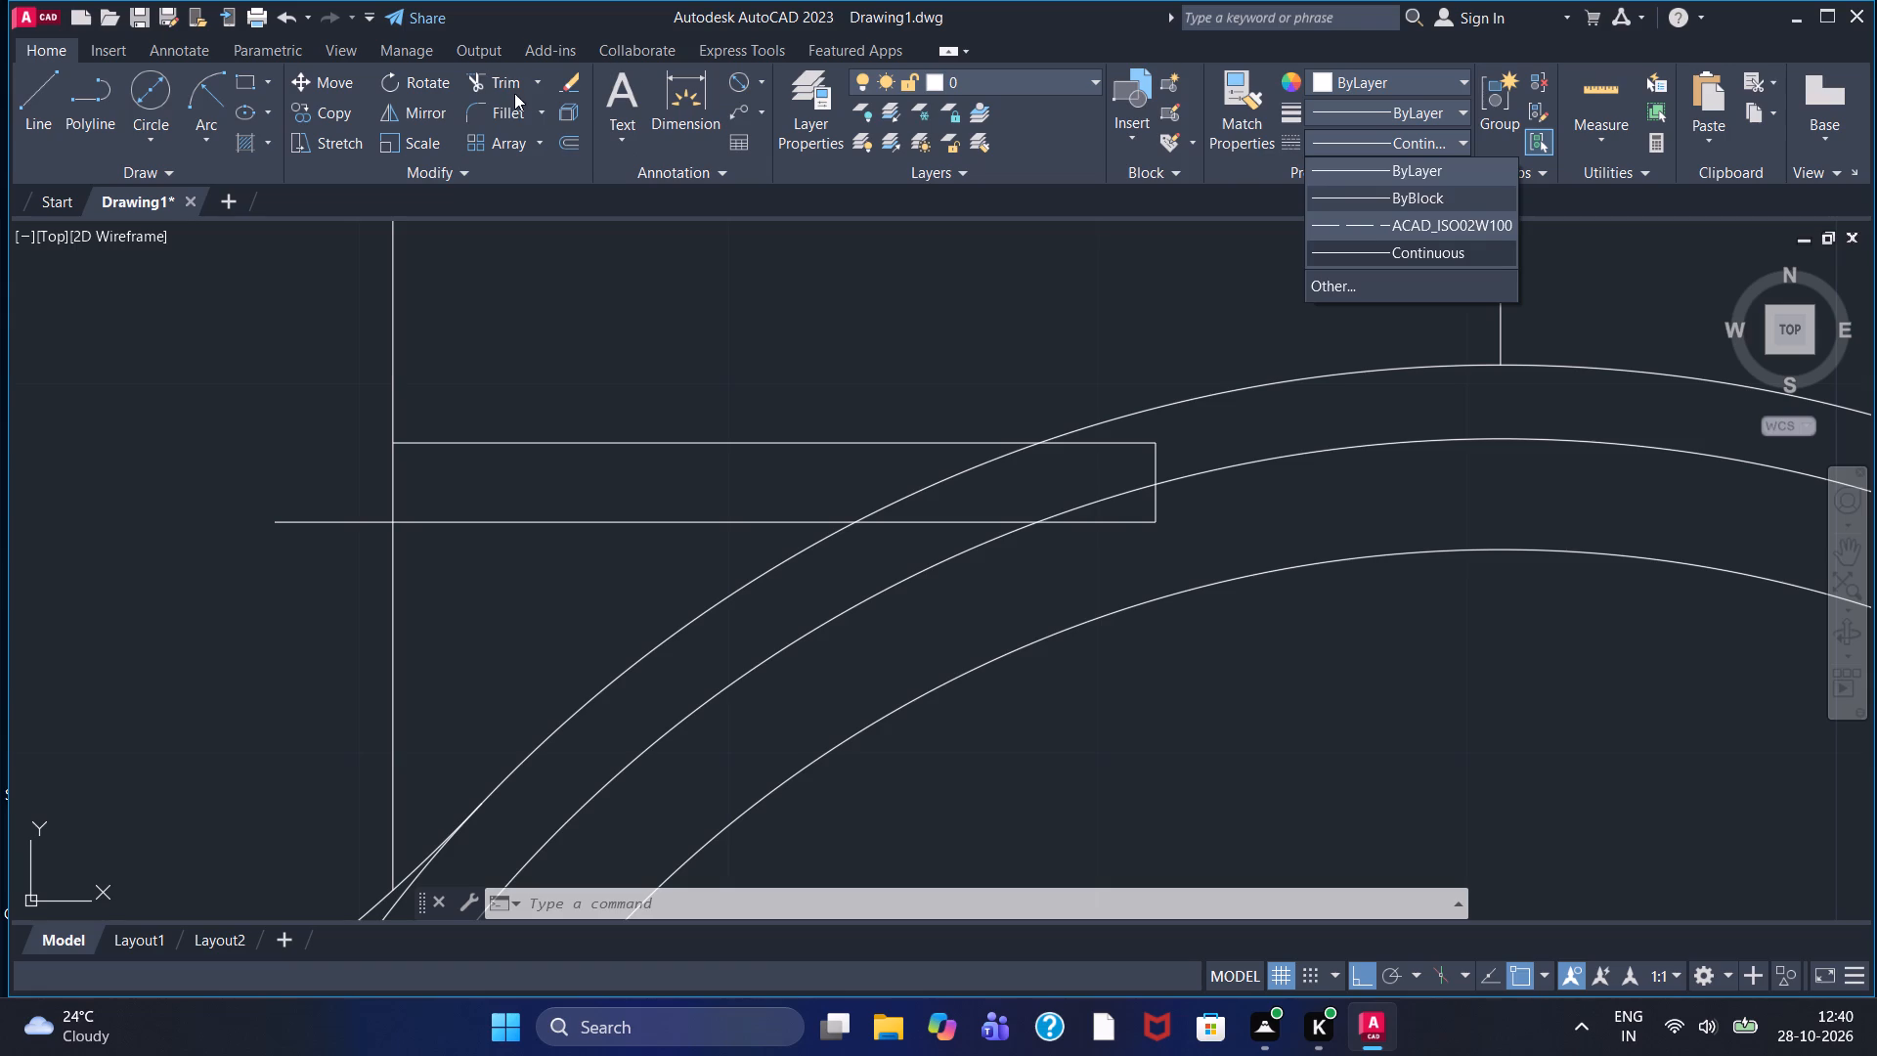
{"action": "left_click", "coordinate": [513, 82]}
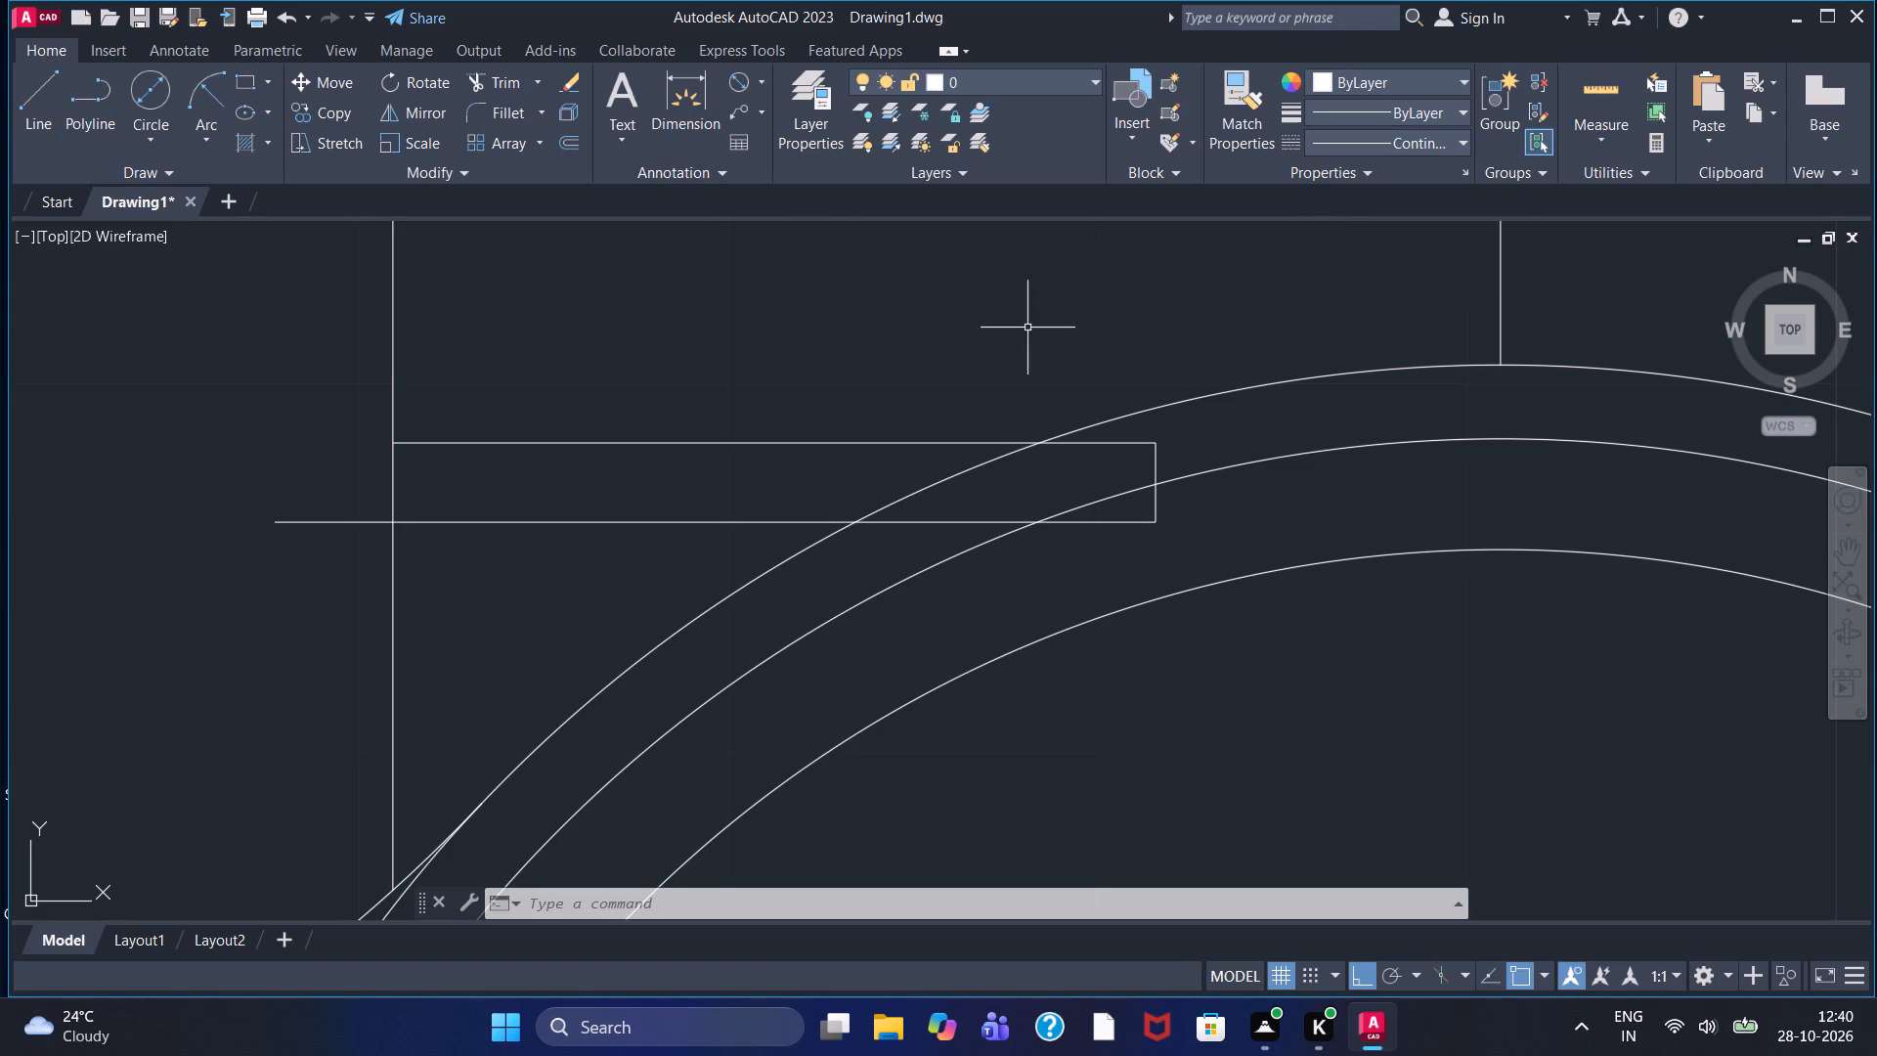
{"action": "left_click", "coordinate": [497, 85]}
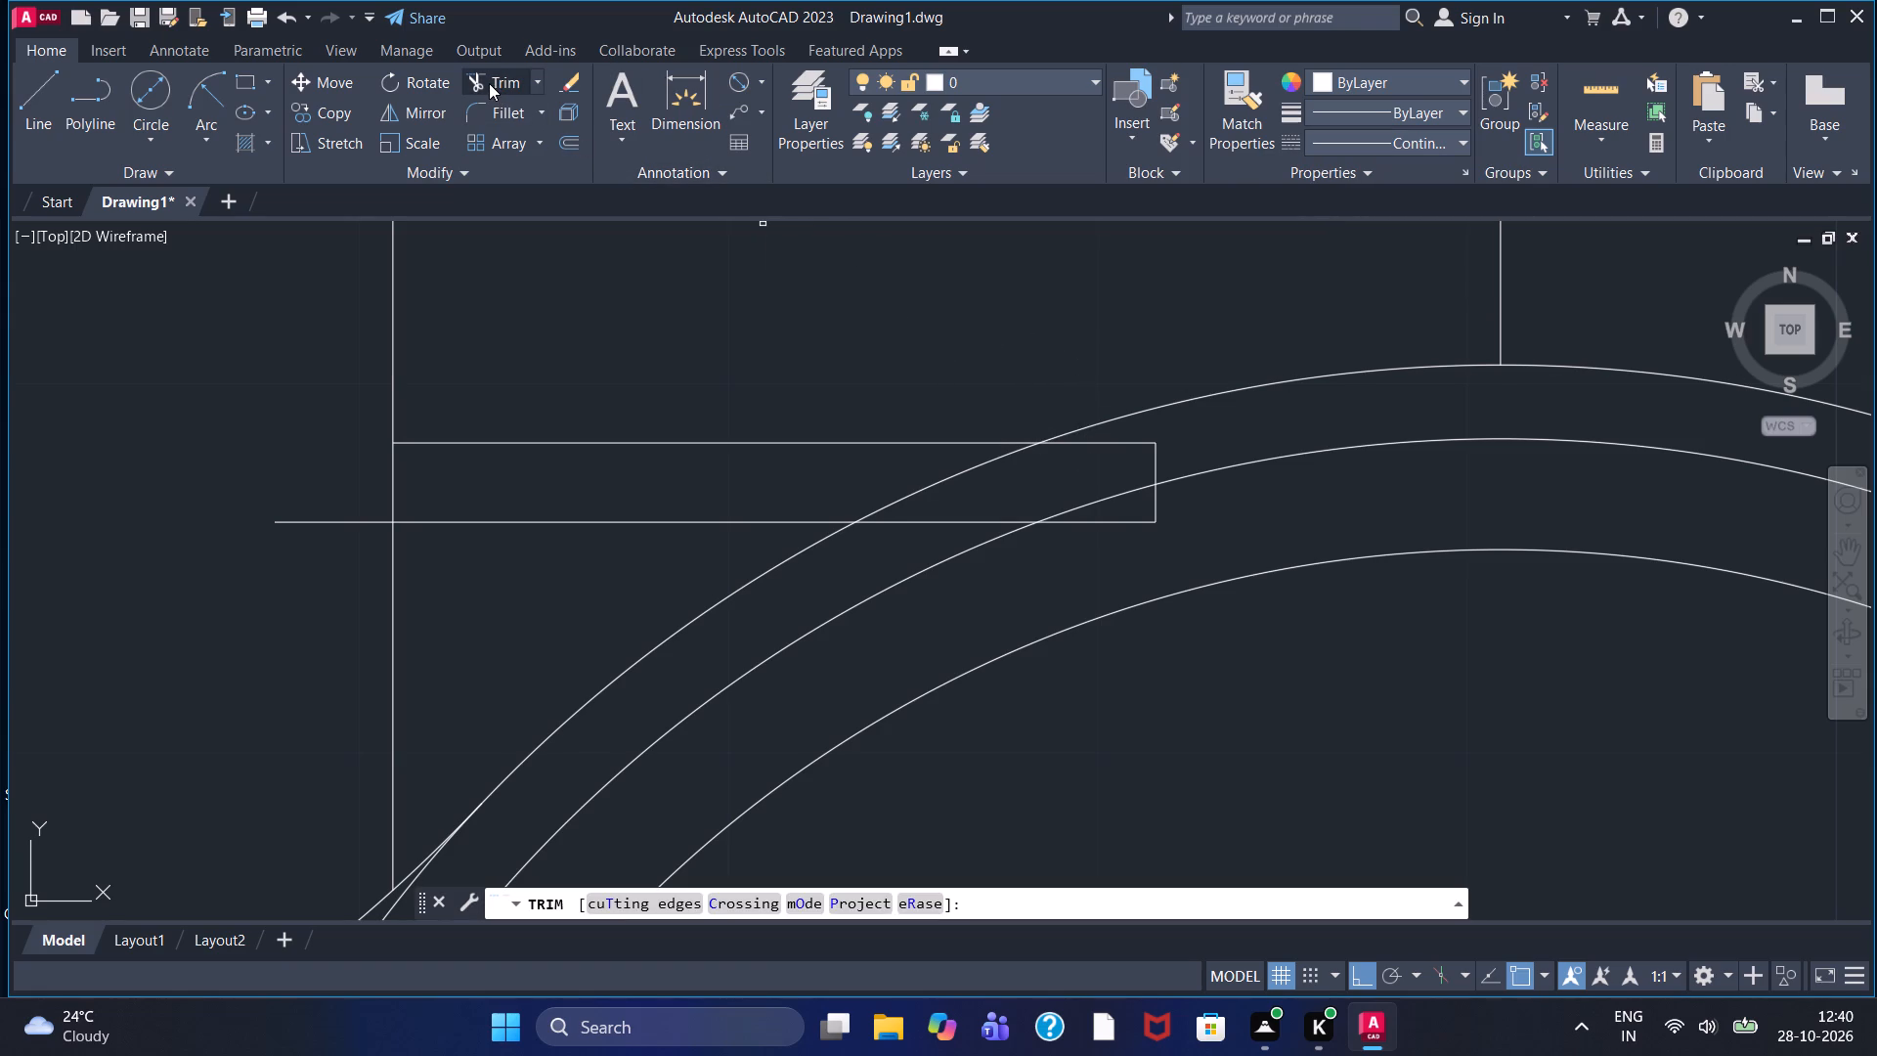
{"action": "left_click", "coordinate": [1112, 441]}
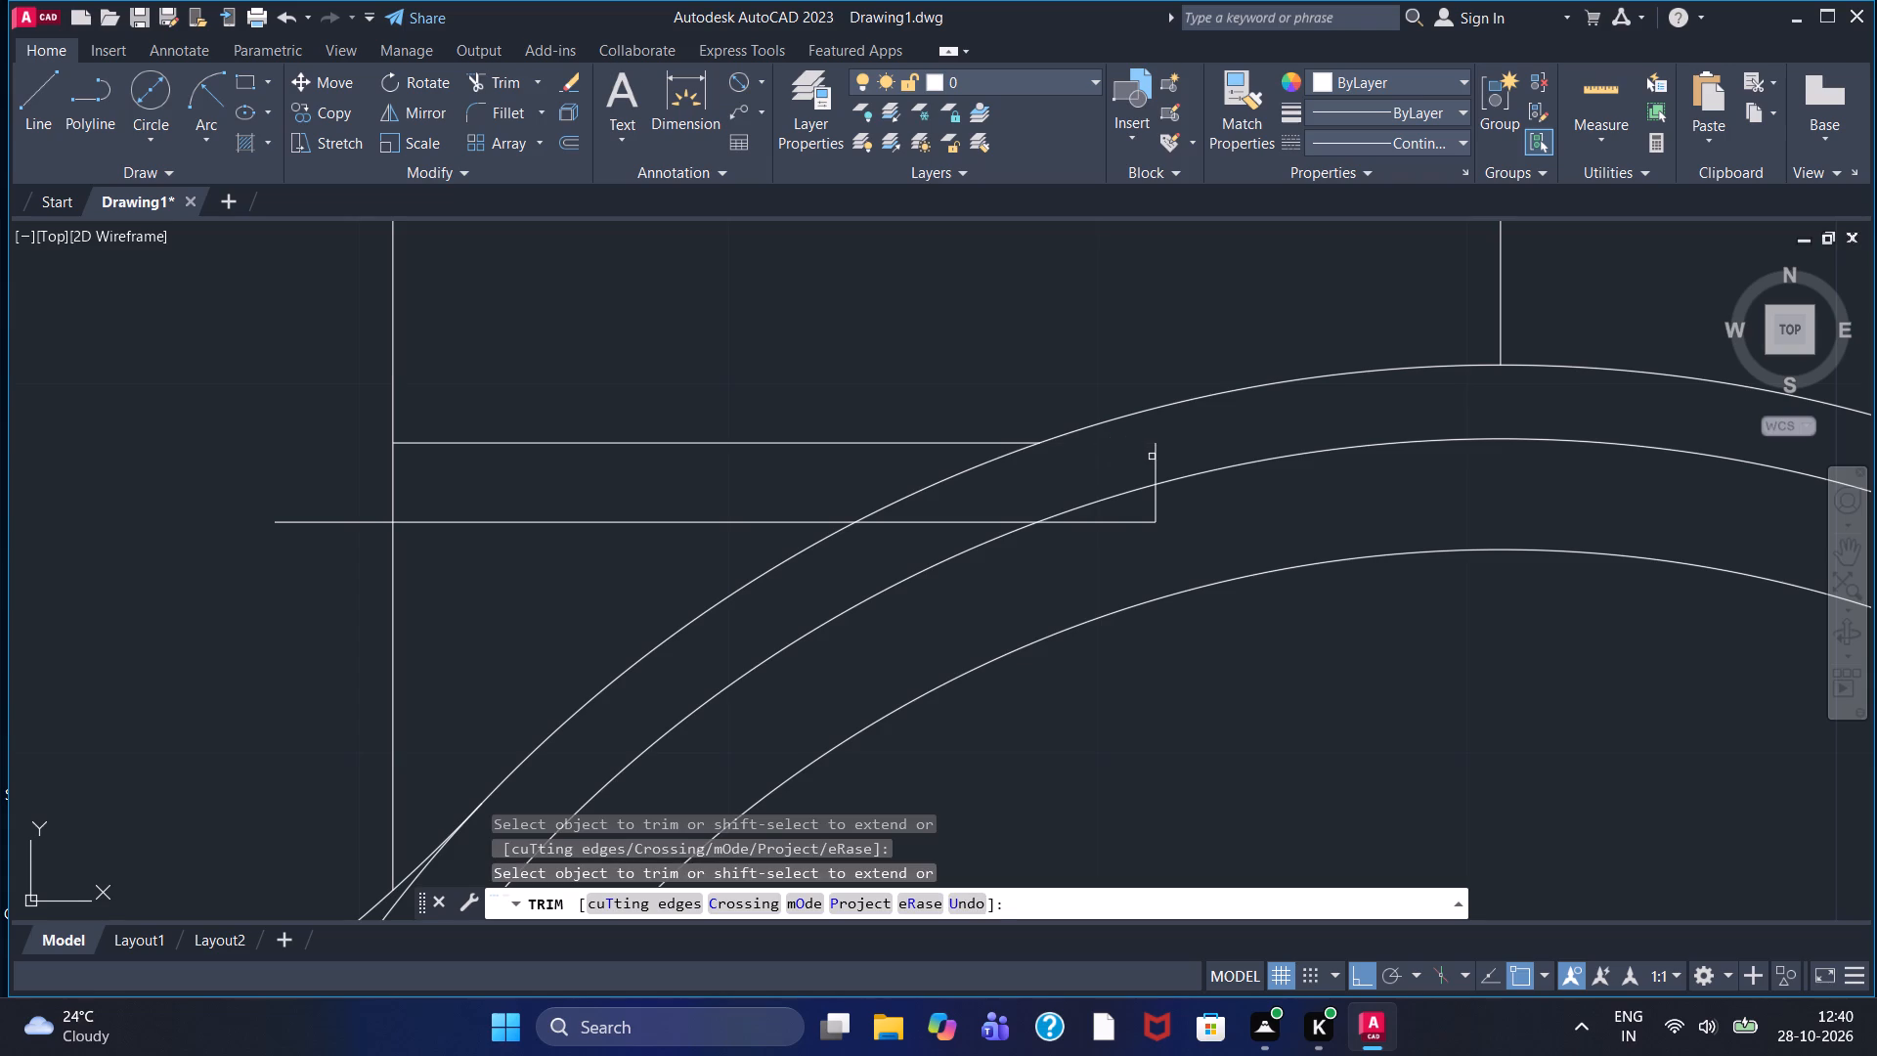
{"action": "left_click", "coordinate": [1157, 457]}
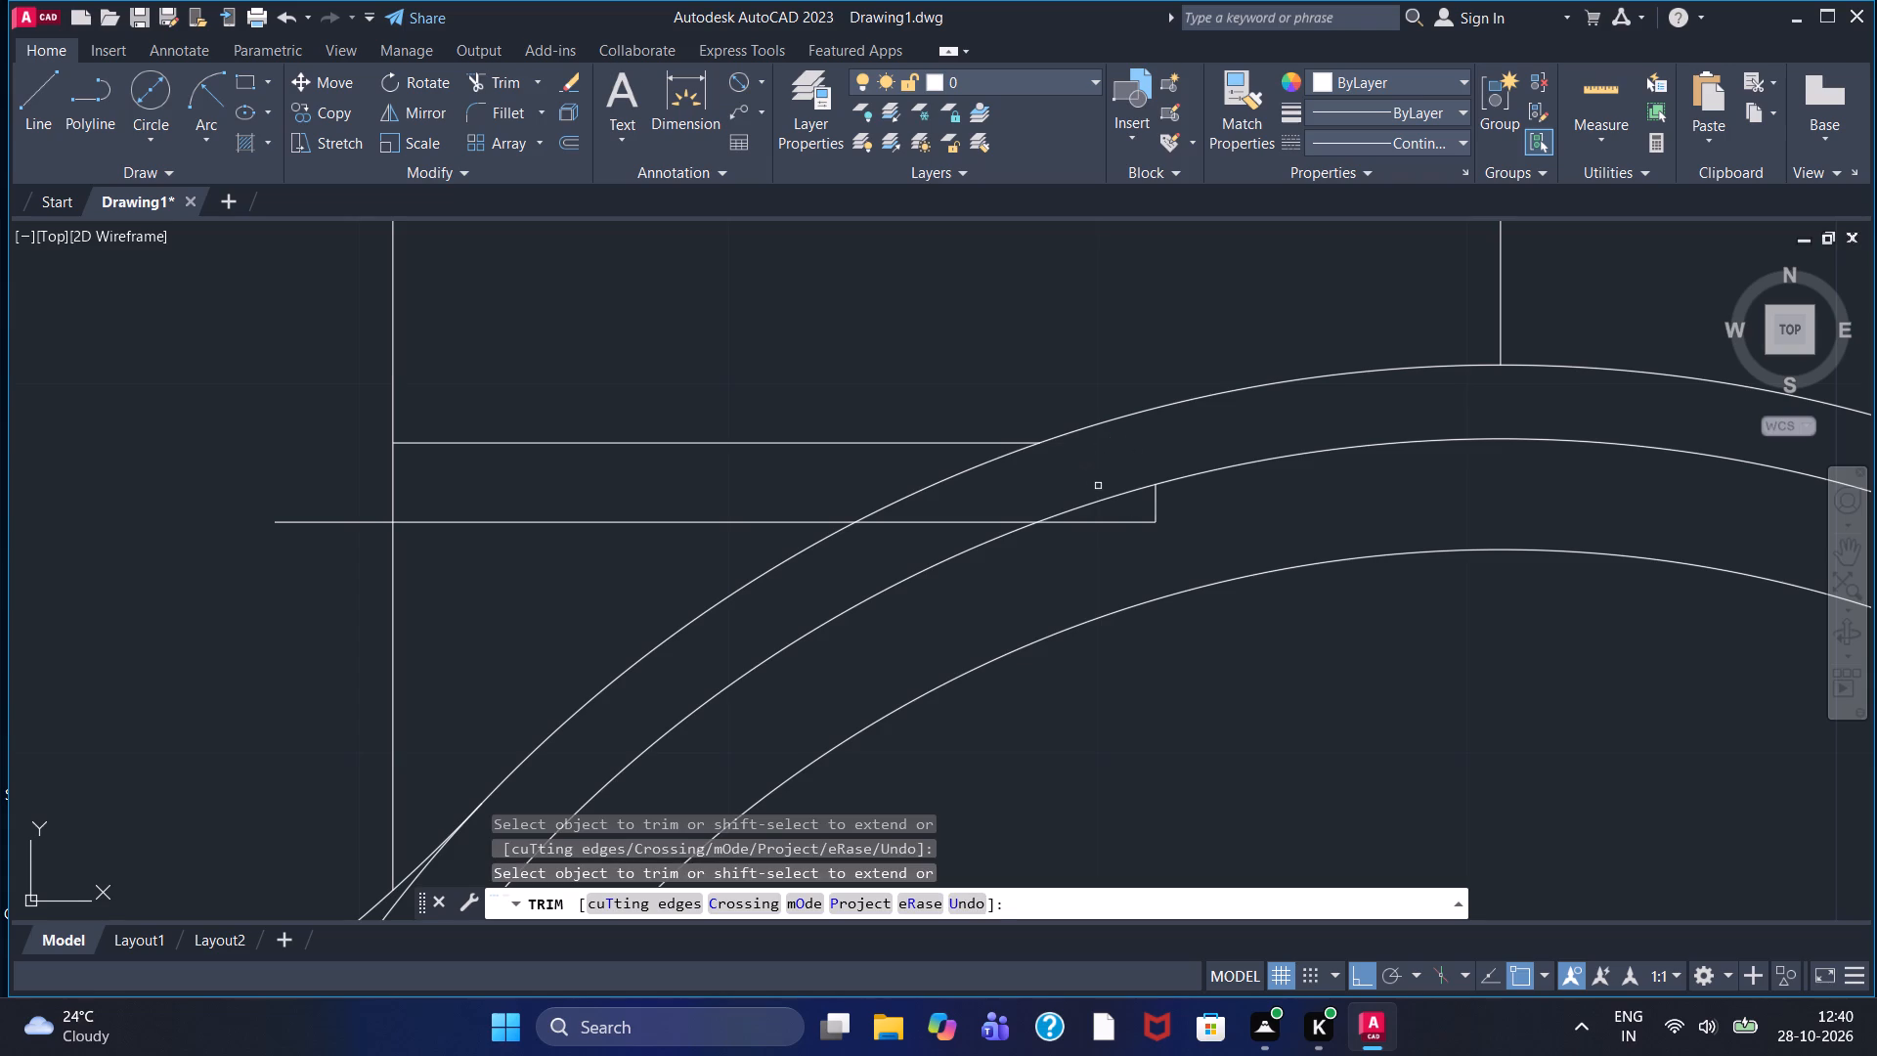
{"action": "left_click", "coordinate": [1155, 506]}
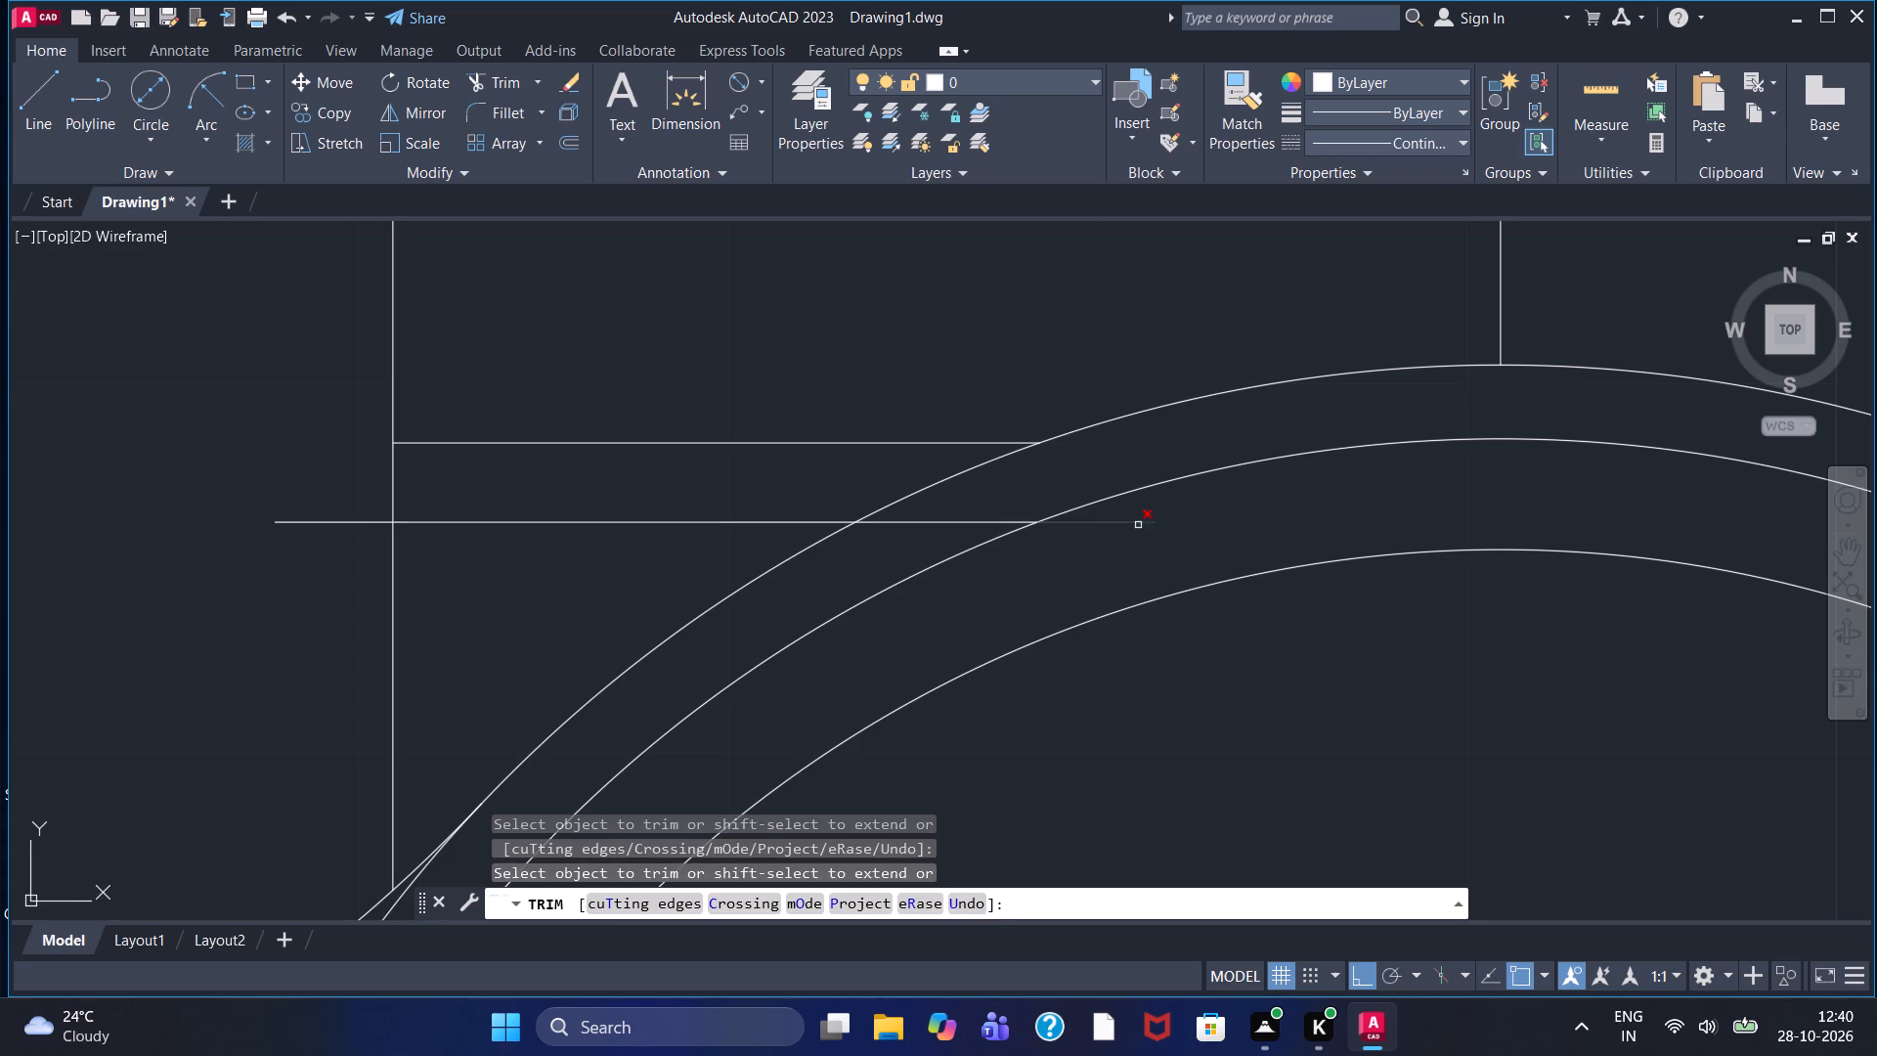
{"action": "left_click", "coordinate": [1137, 526]}
{"action": "left_click", "coordinate": [1121, 517]}
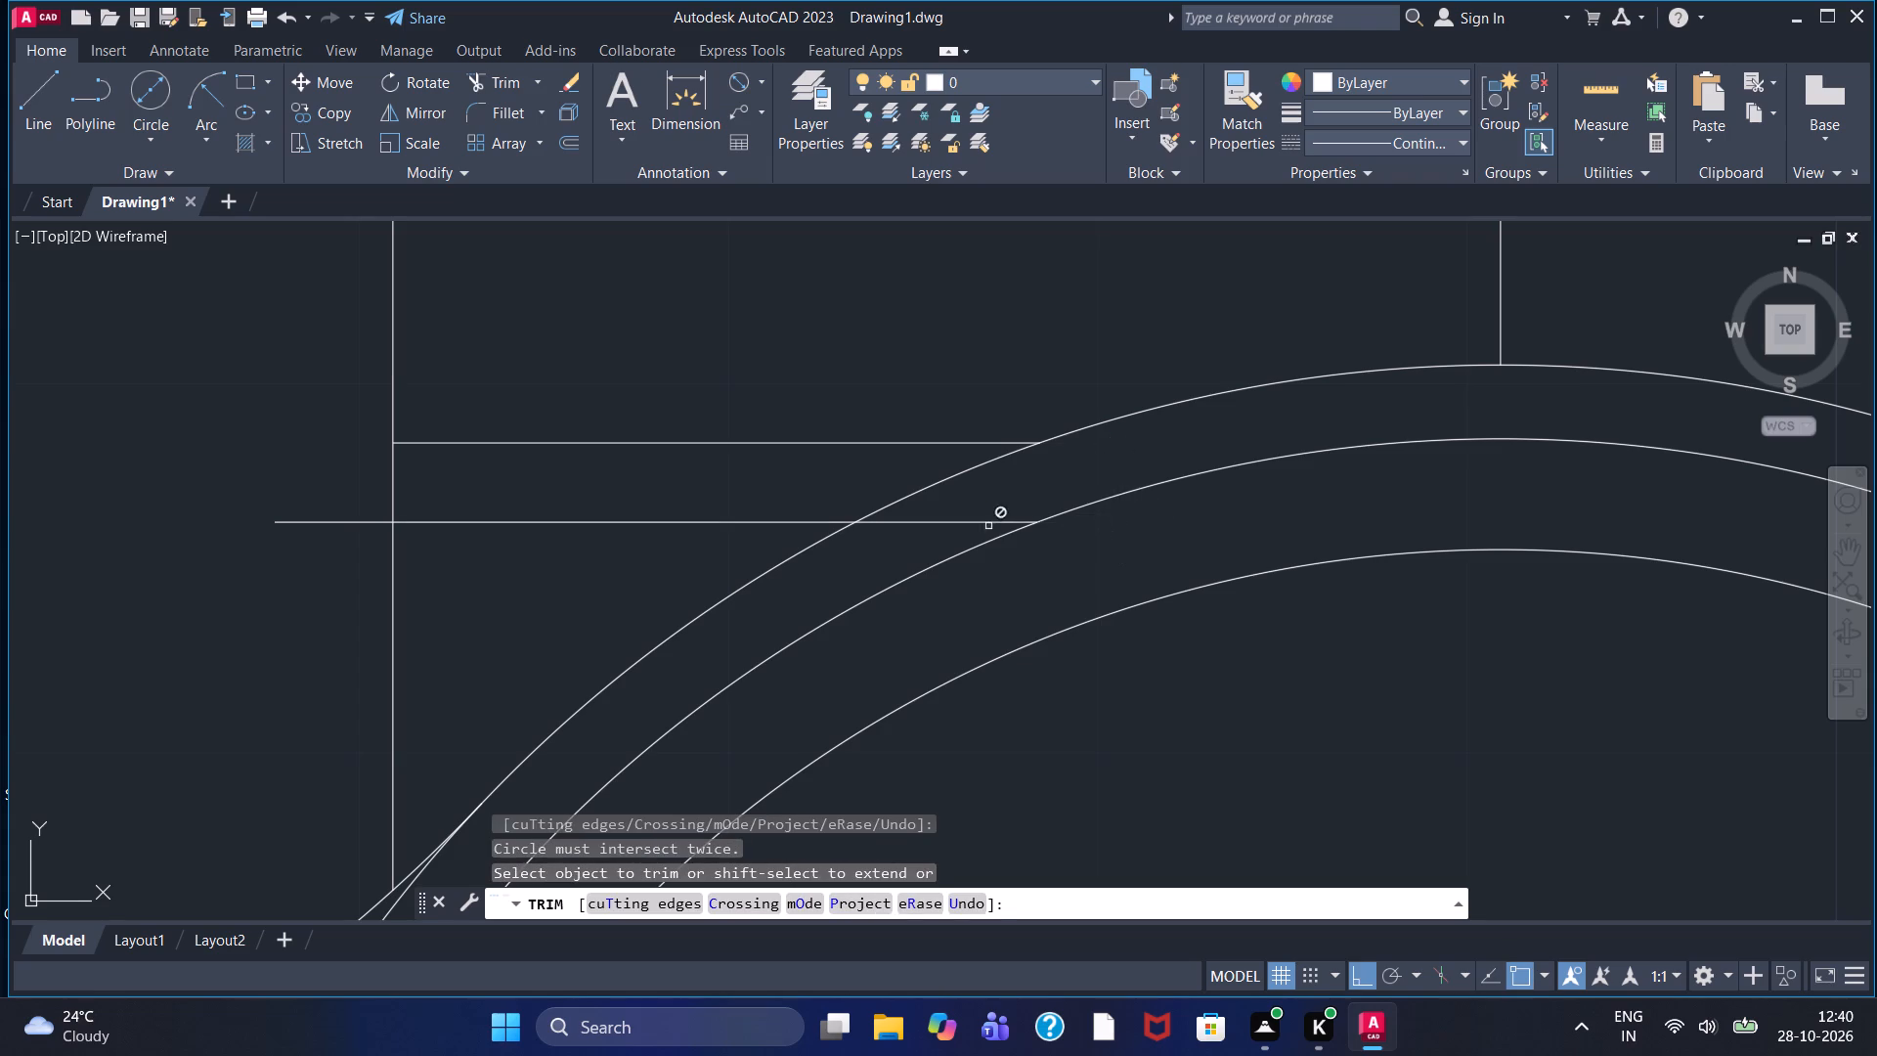
{"action": "left_click", "coordinate": [972, 521]}
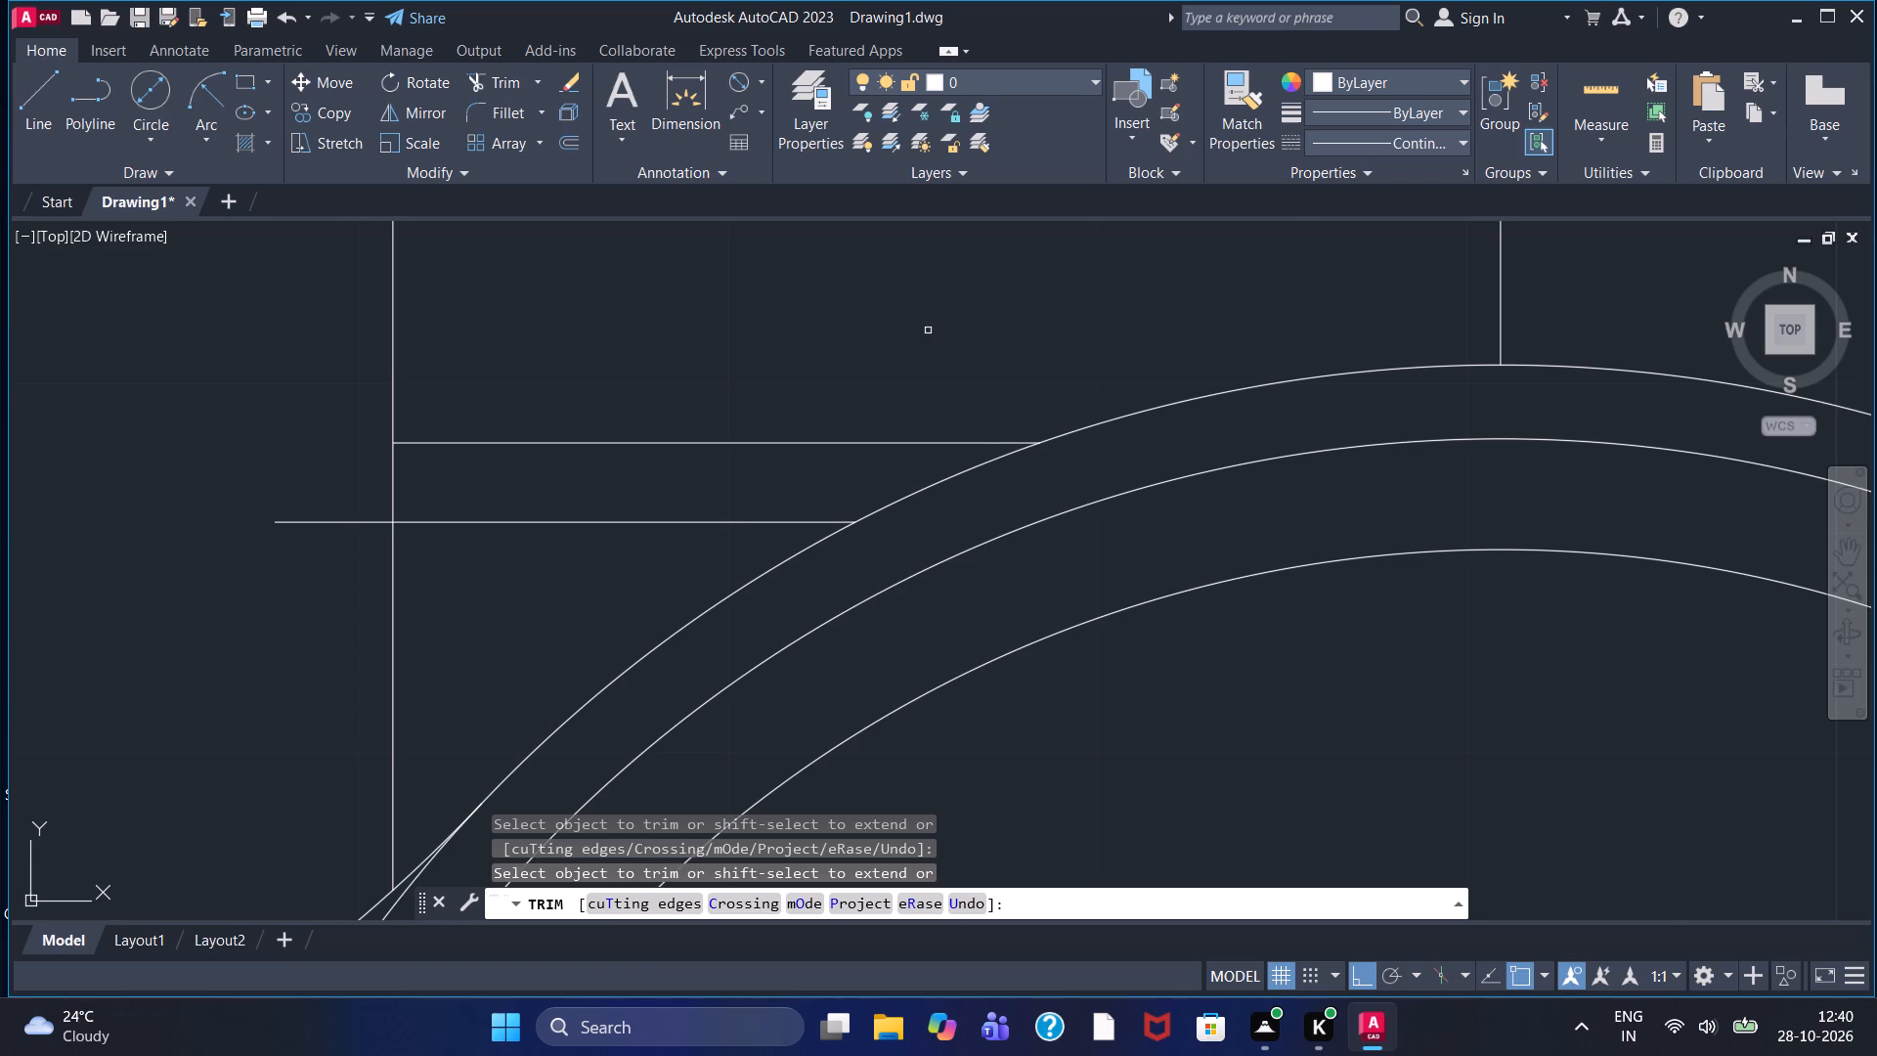
Trim away the rest of the lower horizontal line on both sides of the block's long left side.
{"action": "scroll", "coordinate": [929, 331], "scroll_direction": "down", "scroll_amount": 2}
{"action": "middle_click_drag", "start_coordinate": [932, 321], "coordinate": [929, 372]}
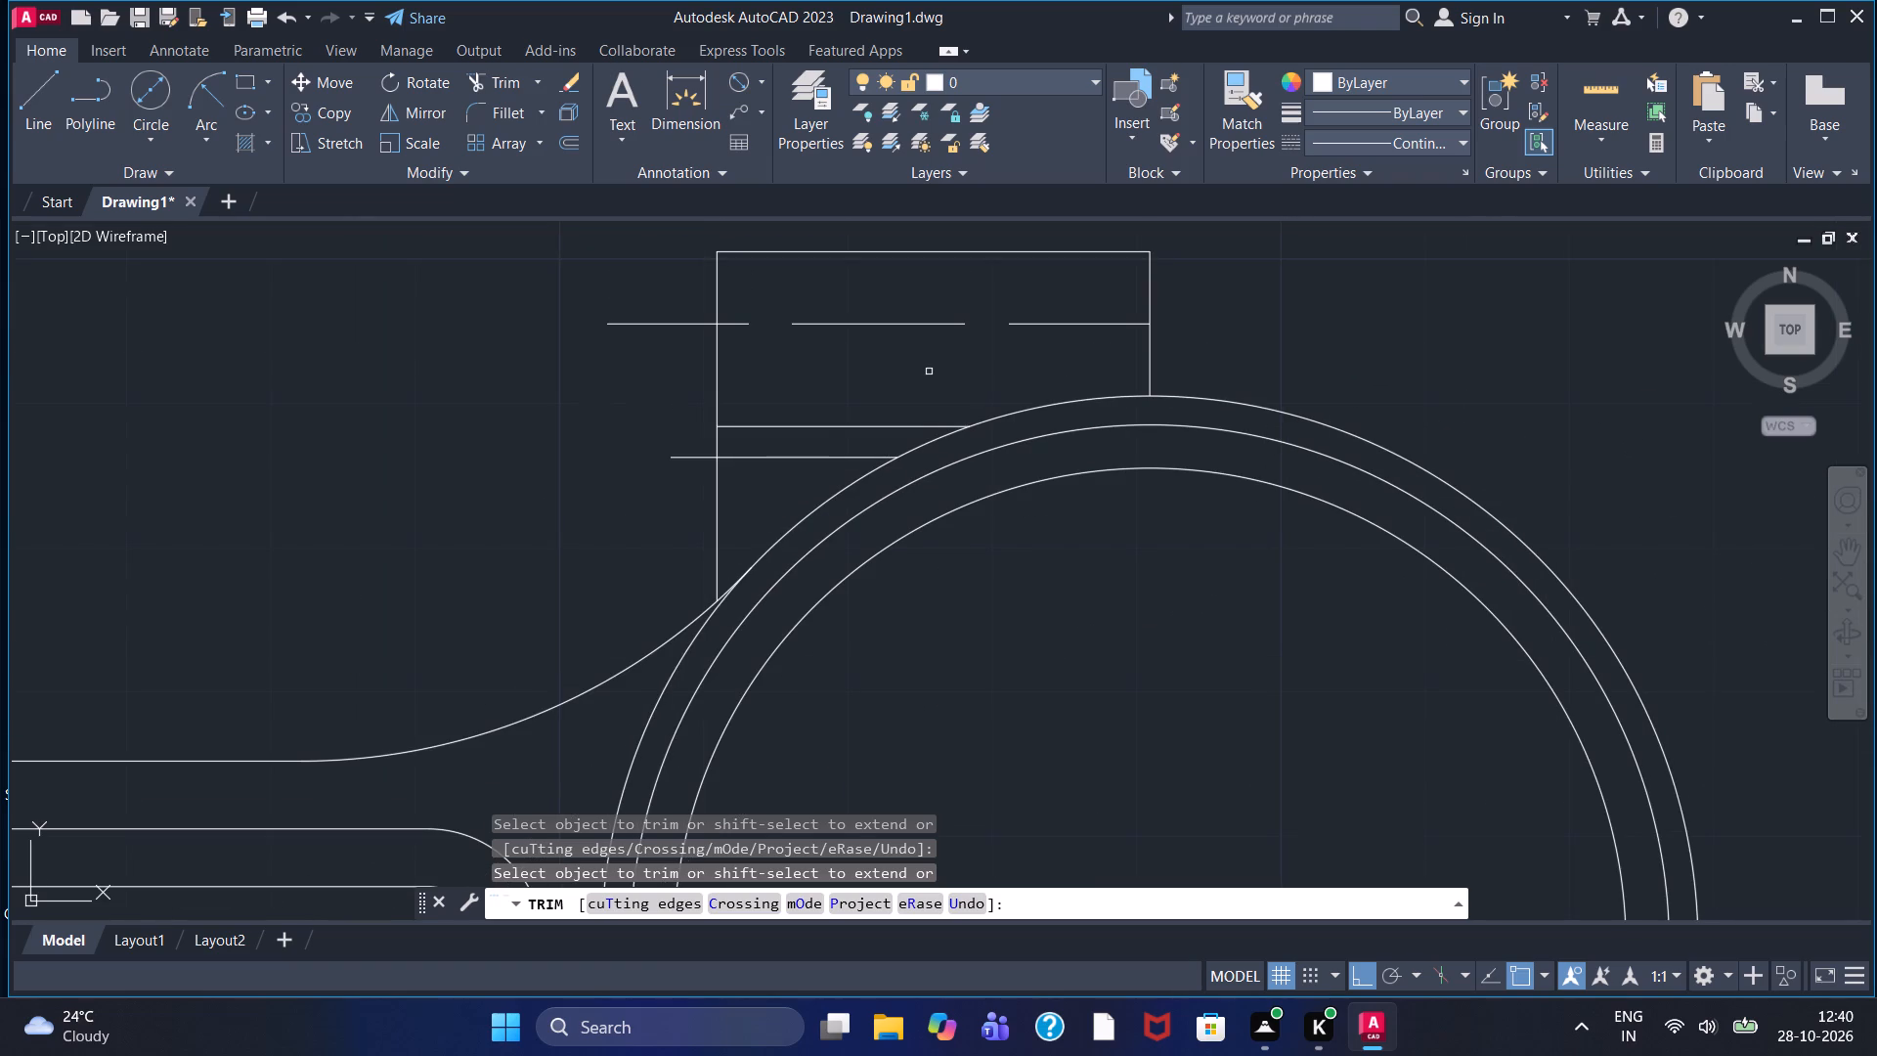
{"action": "left_click", "coordinate": [807, 455]}
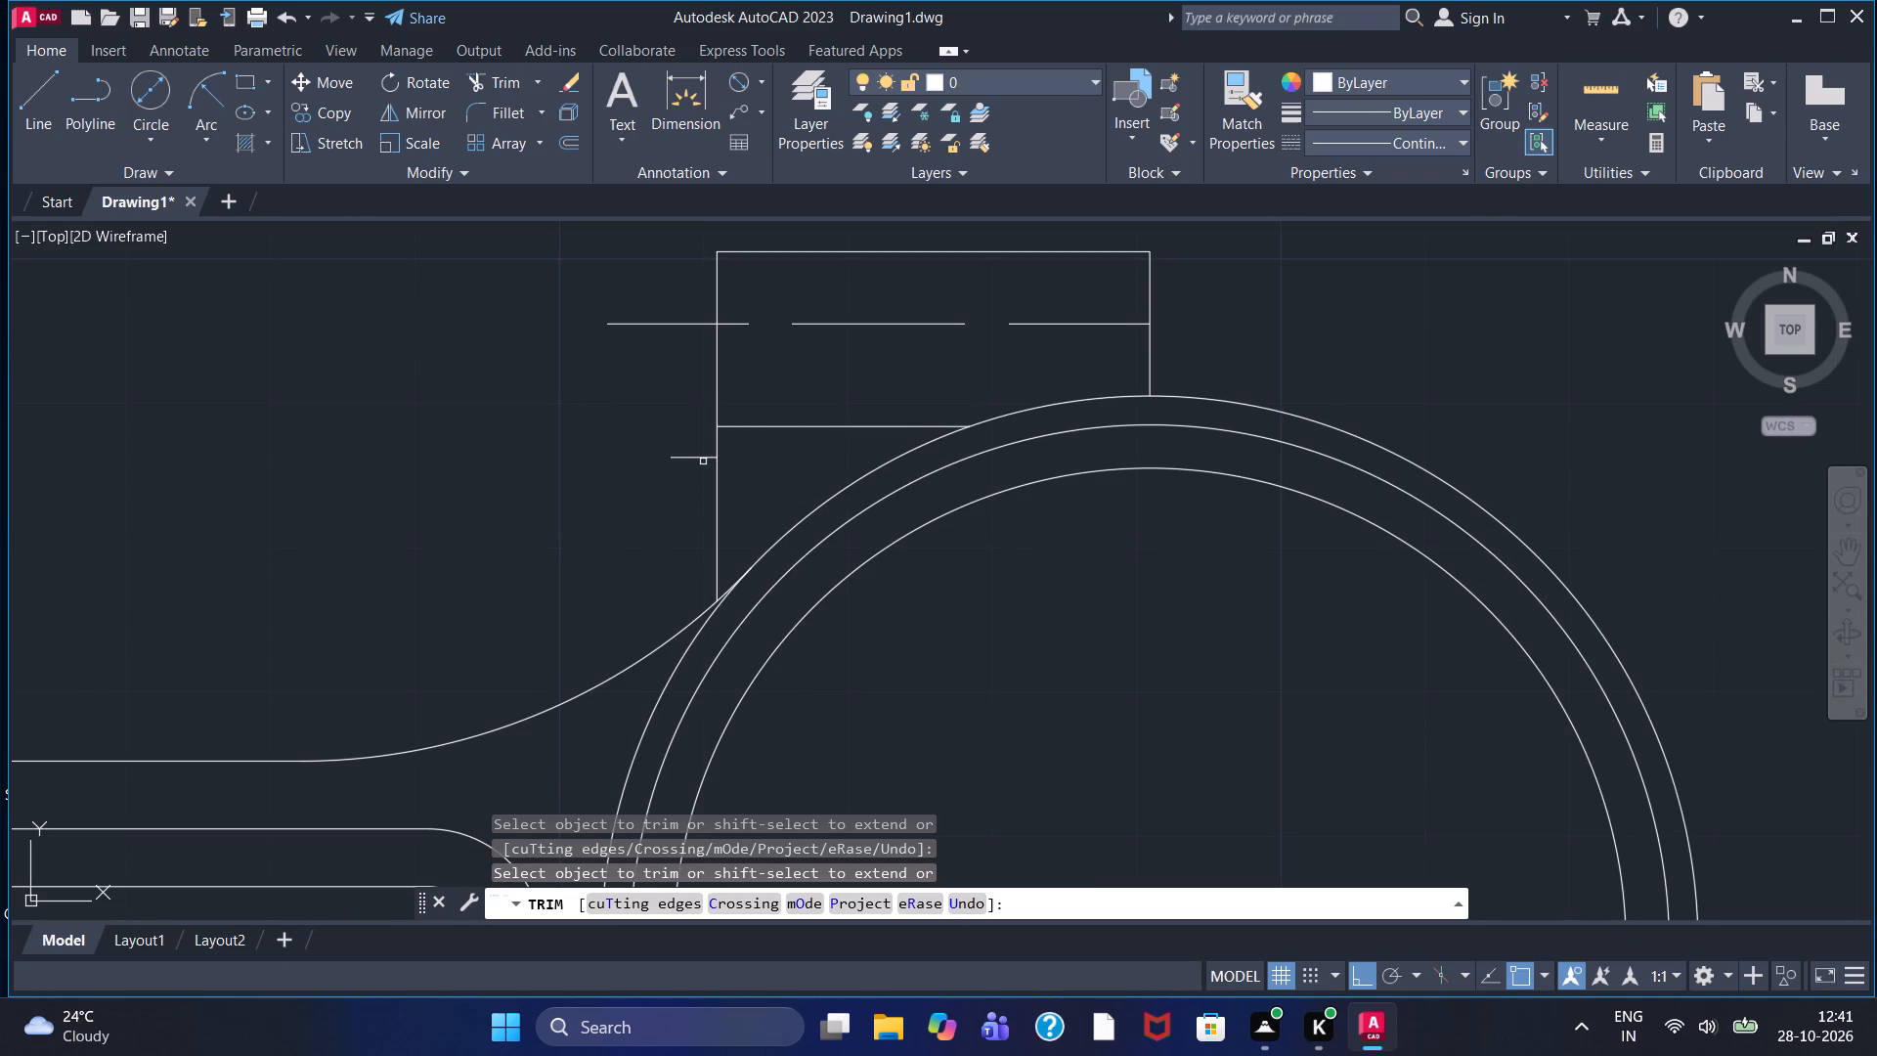
{"action": "left_click", "coordinate": [701, 460]}
Draw a vertical line about 7.3 long downwards from the horizontal line's end on the large end's outer circle.
{"action": "left_click", "coordinate": [25, 108]}
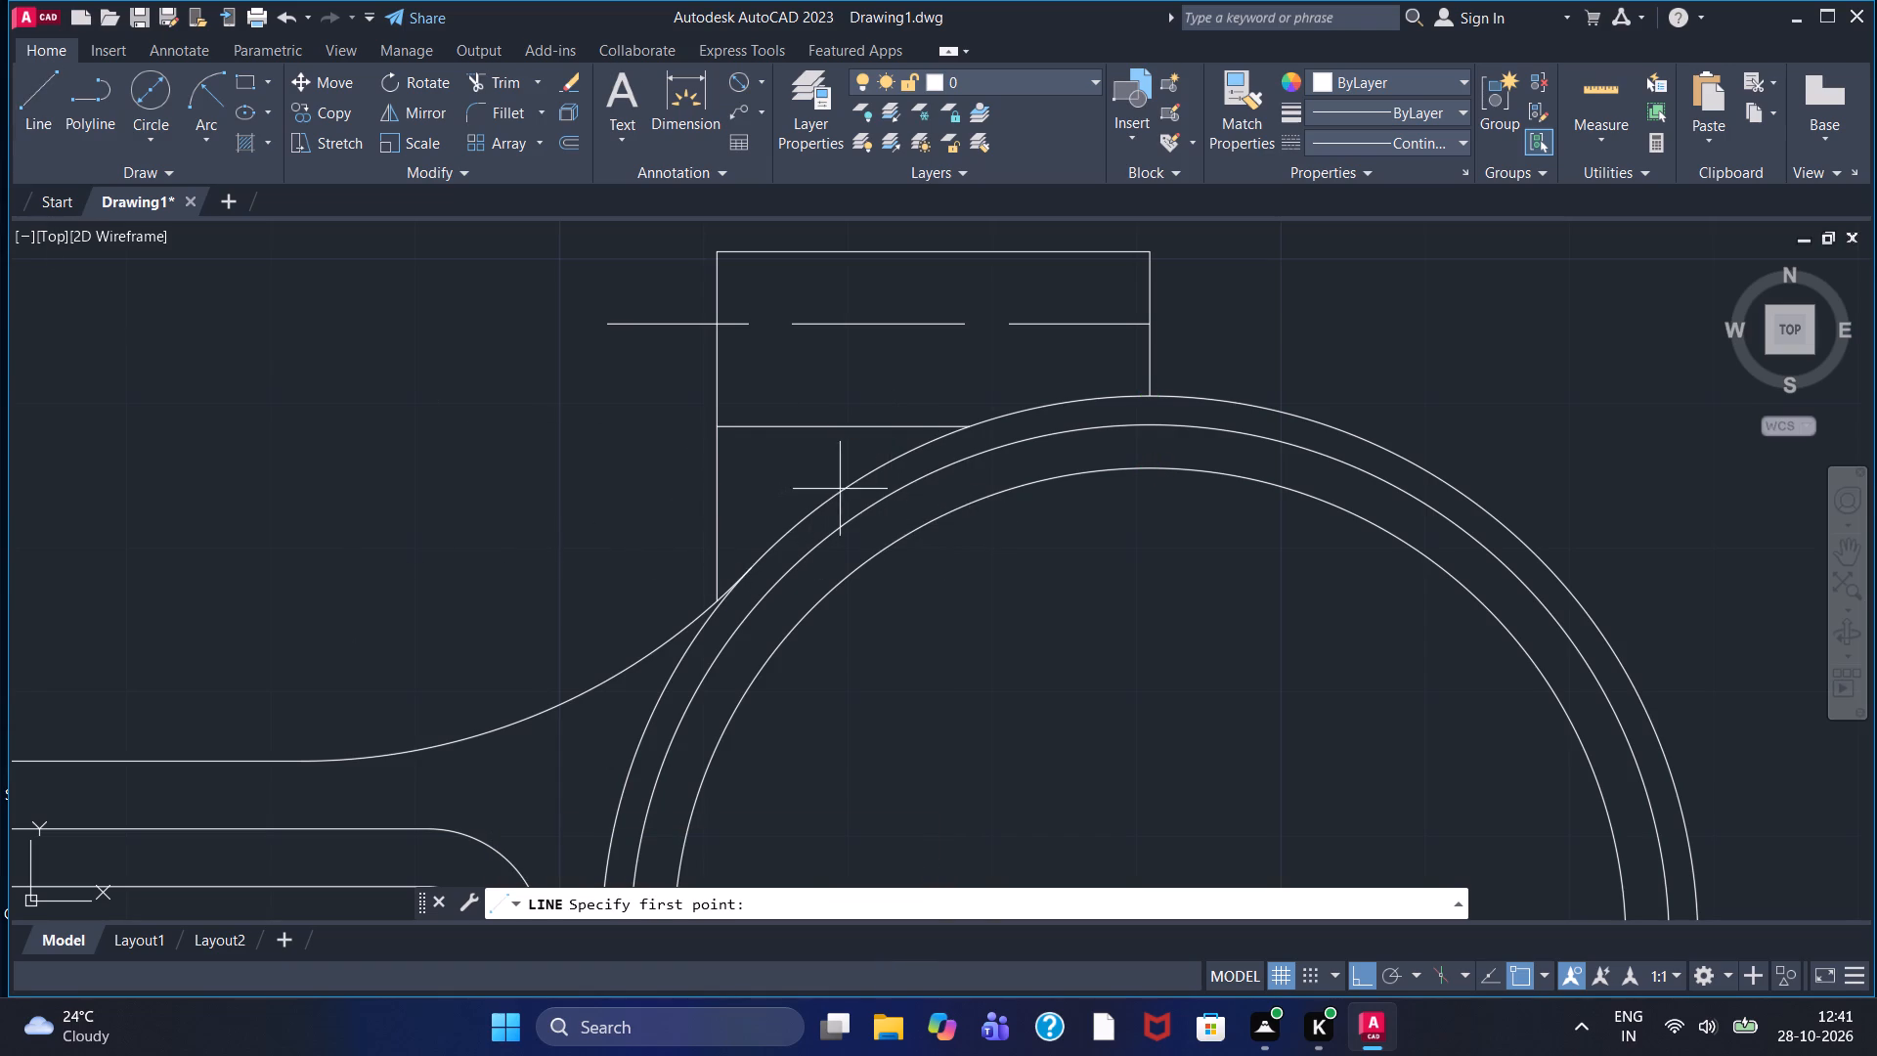
{"action": "left_click", "coordinate": [963, 429]}
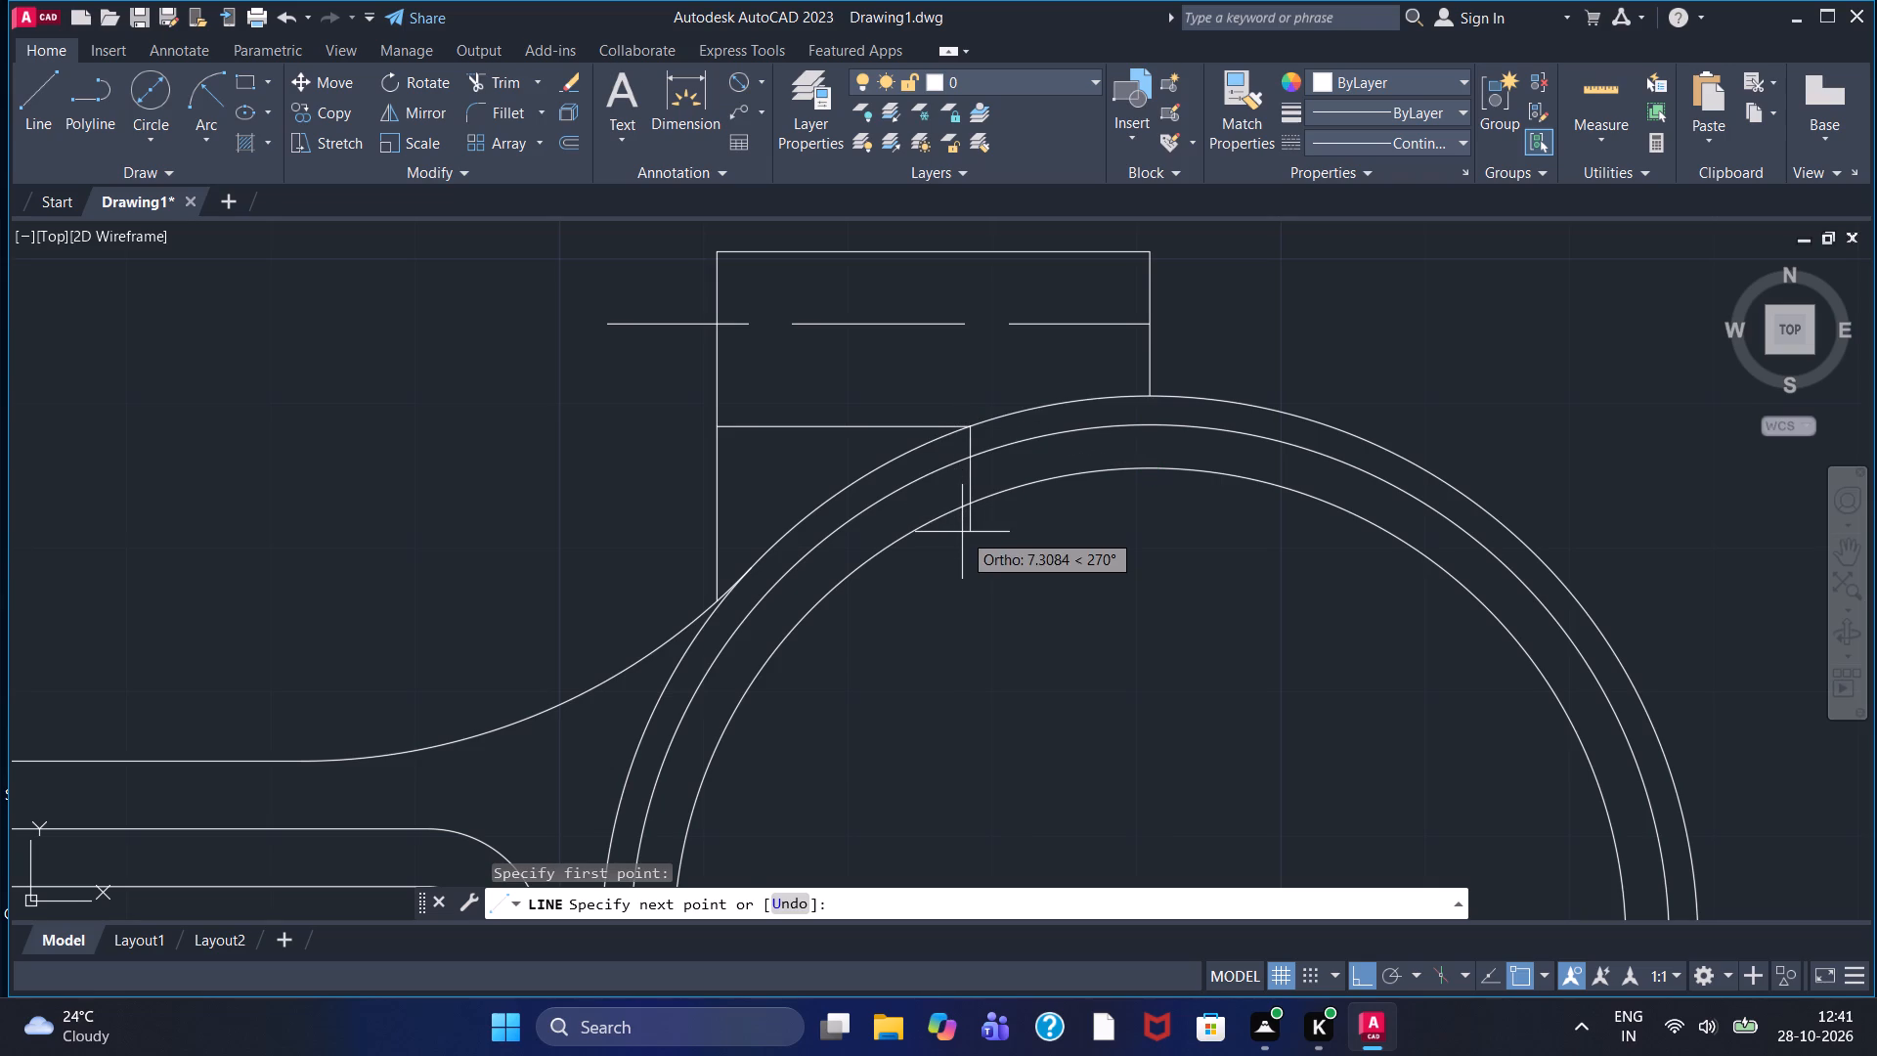
{"action": "left_click", "coordinate": [962, 532]}
{"action": "right_click", "coordinate": [962, 532]}
{"action": "left_click", "coordinate": [998, 541]}
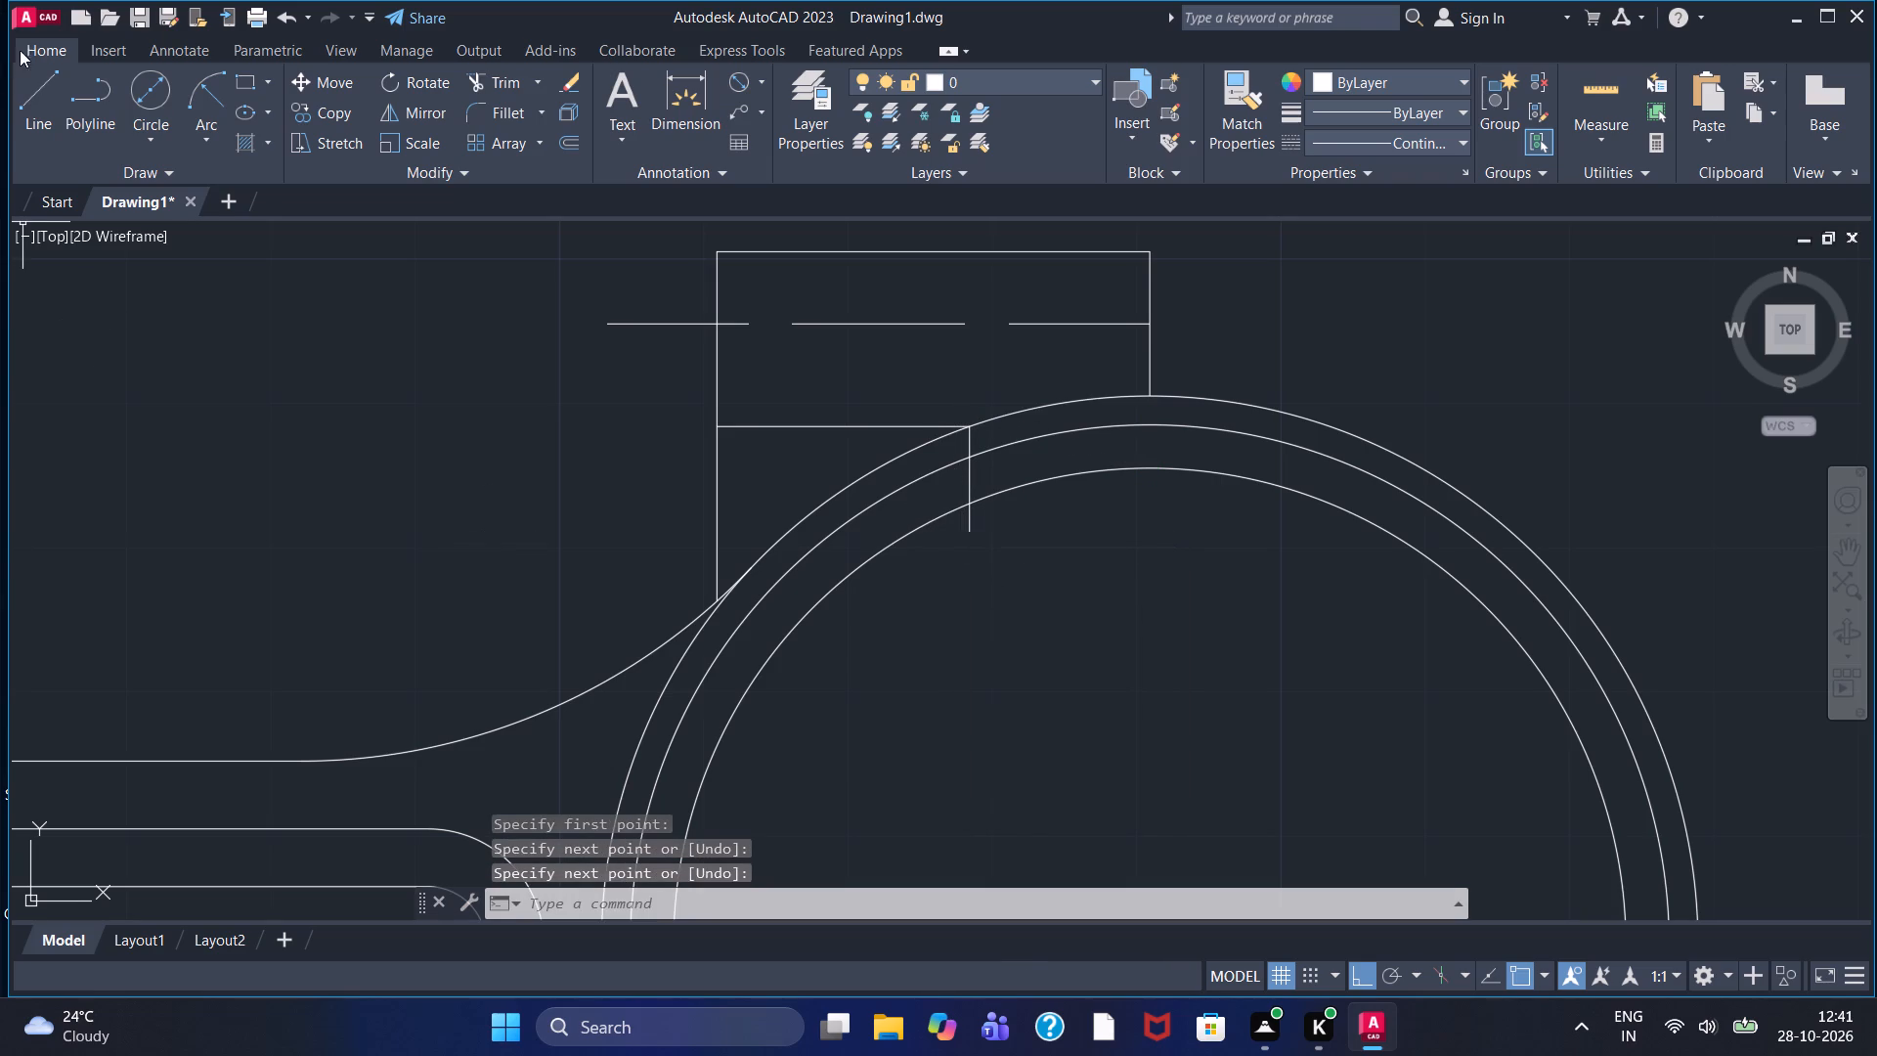
Trim the new vertical line's lower end back to the large end's innermost circle.
{"action": "left_click", "coordinate": [48, 110]}
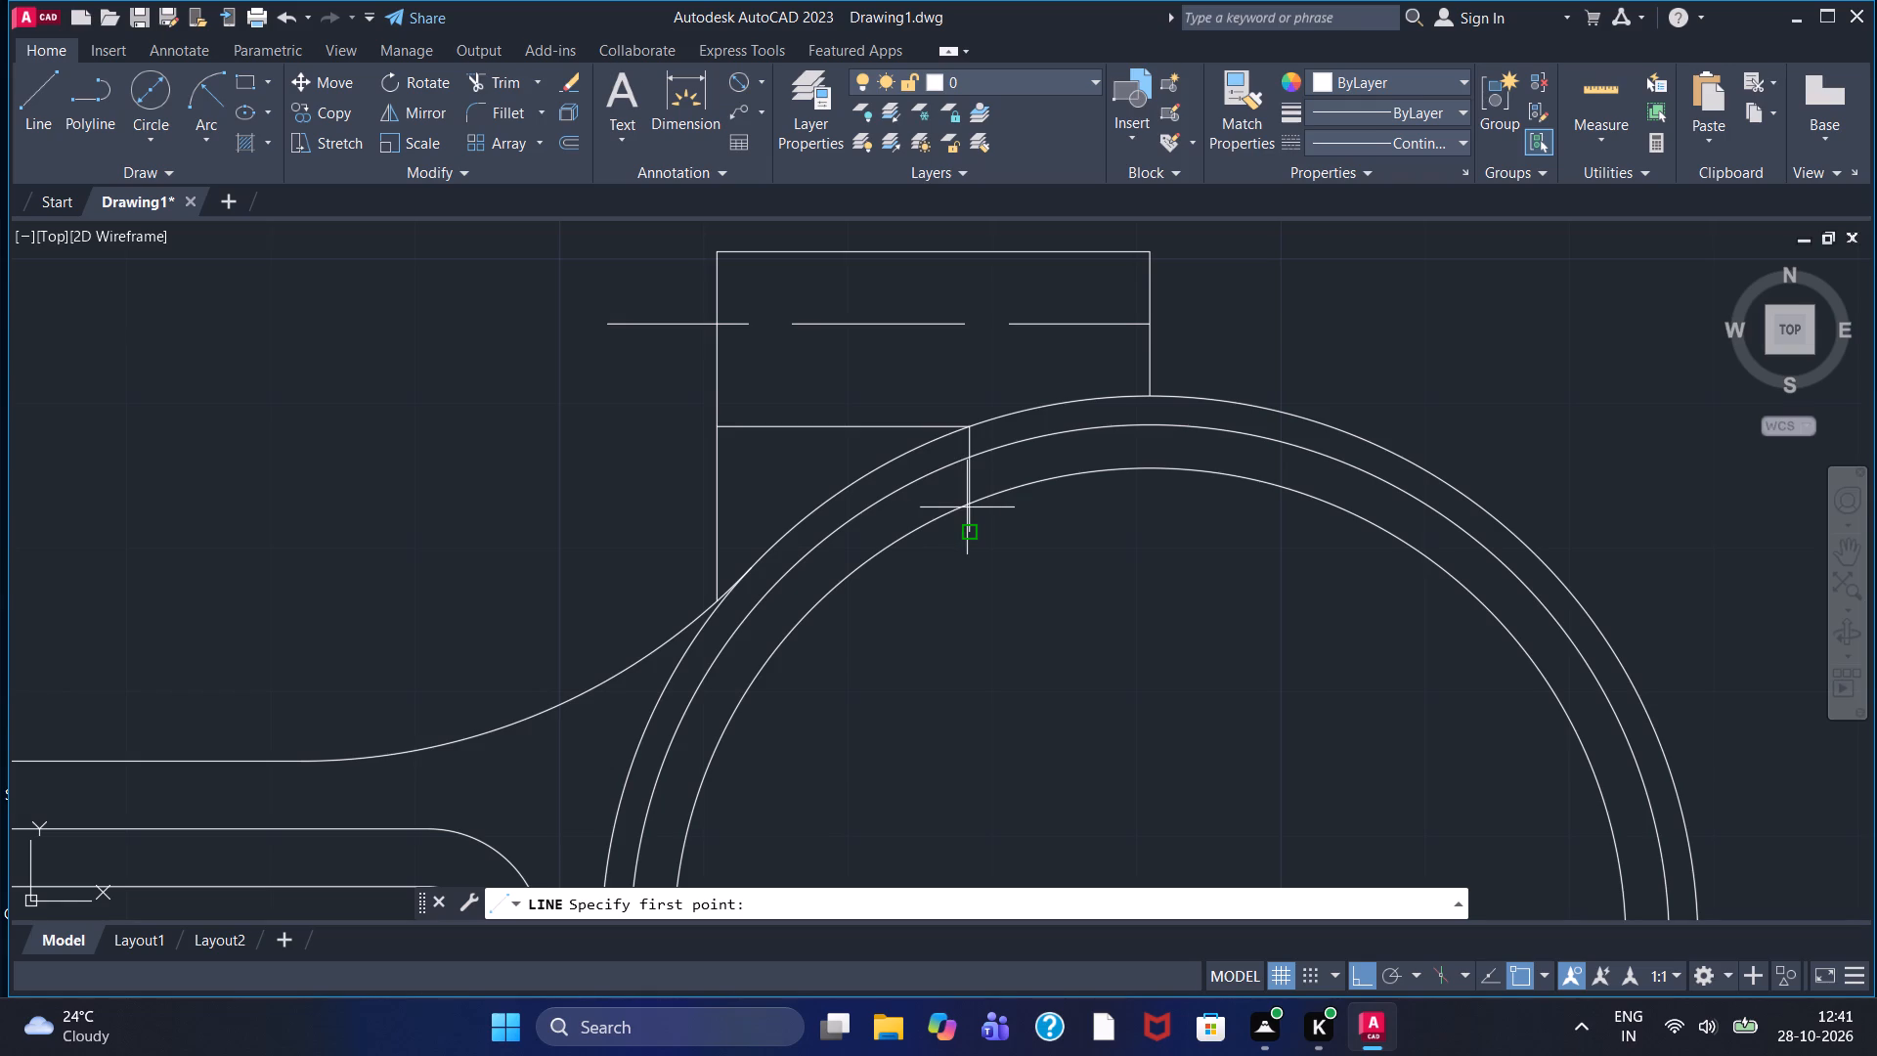
{"action": "left_click", "coordinate": [489, 90]}
{"action": "left_click", "coordinate": [972, 524]}
Draw a horizontal line from the short vertical line's lower end leftwards past the block's long left side.
{"action": "left_click", "coordinate": [35, 106]}
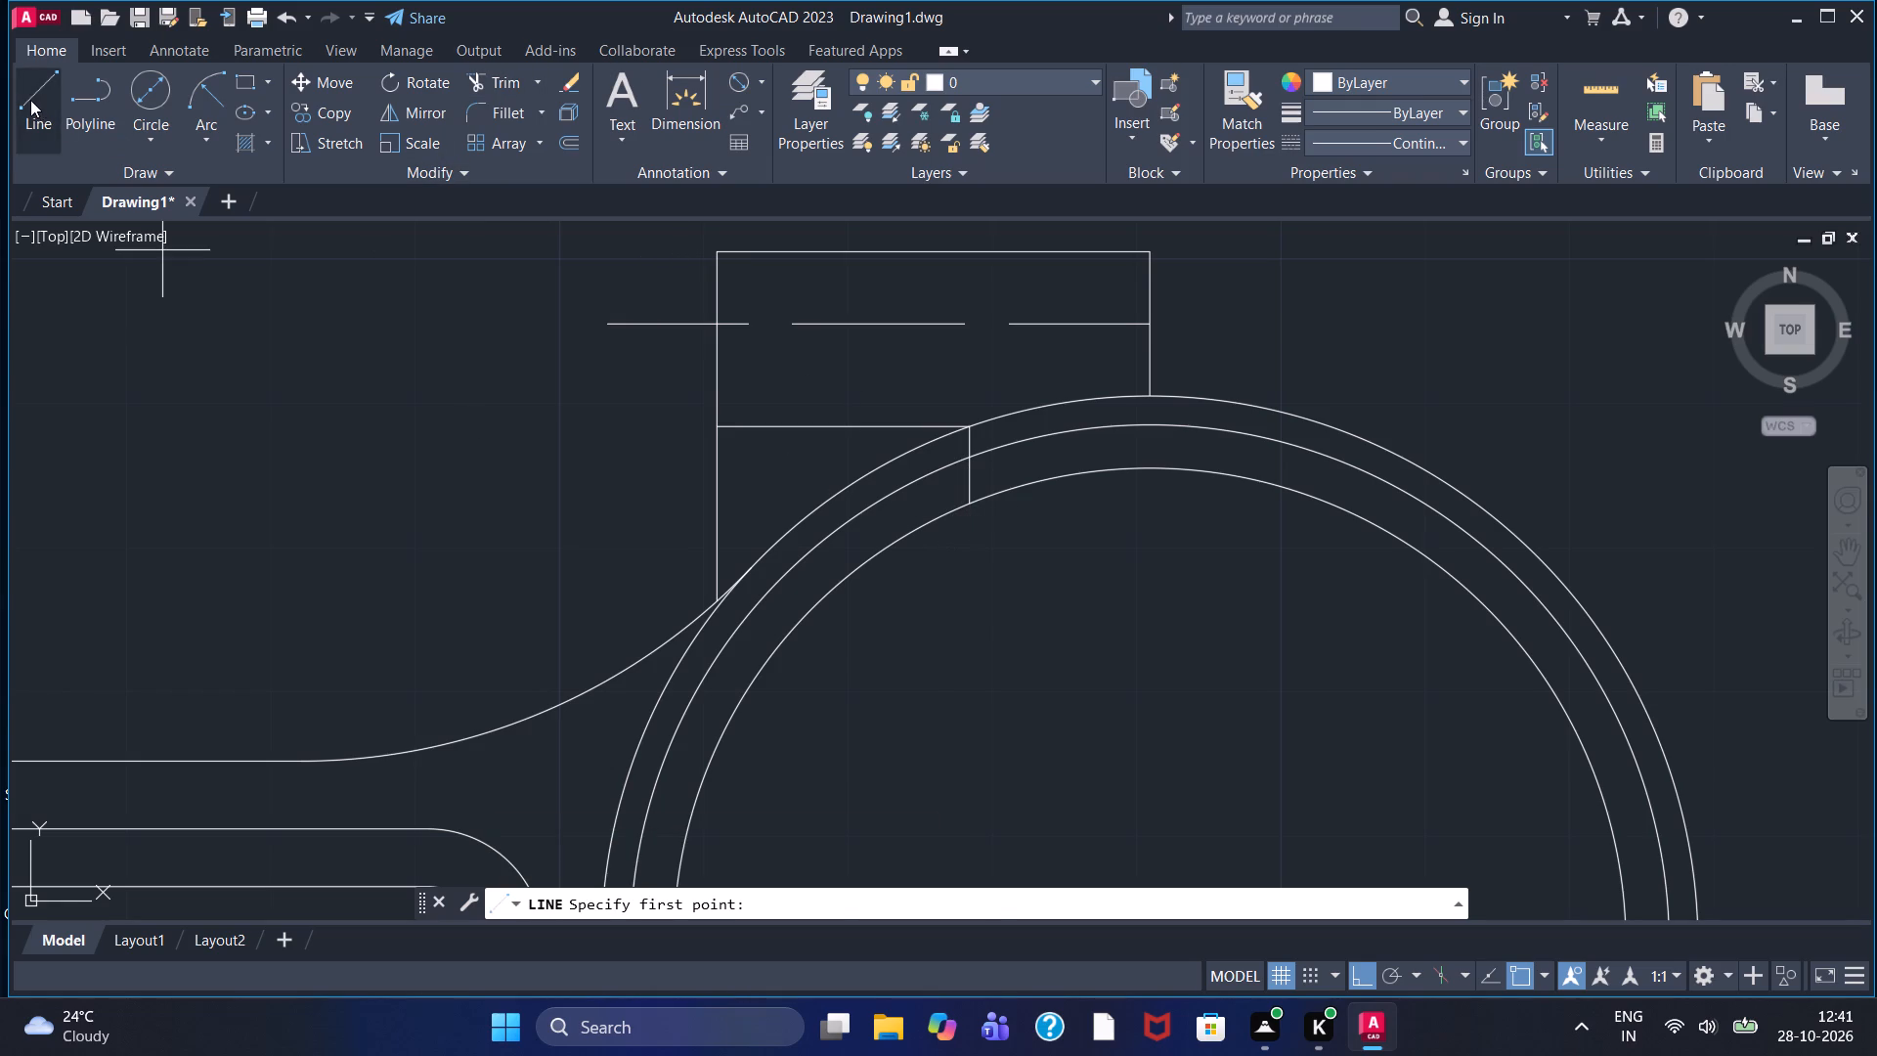
{"action": "left_click_drag", "start_coordinate": [971, 504], "coordinate": [925, 505]}
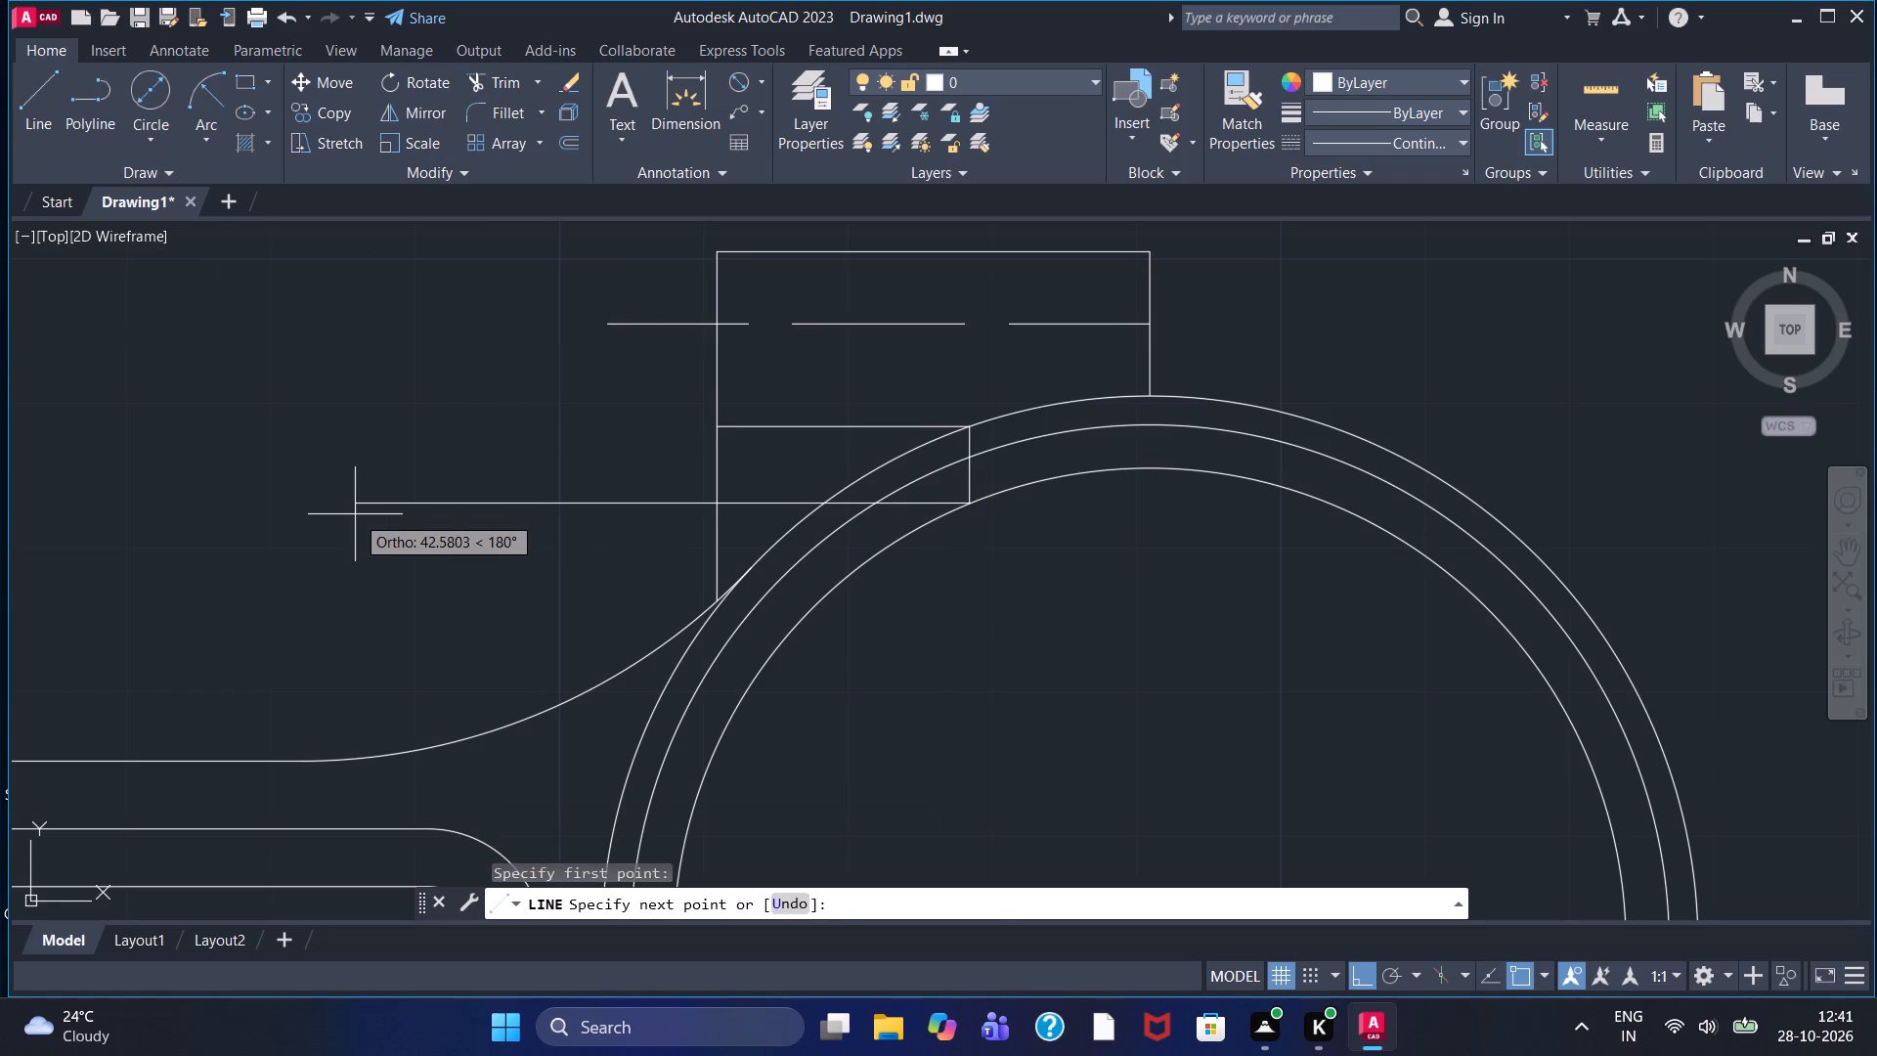
{"action": "left_click", "coordinate": [472, 494]}
{"action": "right_click", "coordinate": [472, 494]}
{"action": "left_click", "coordinate": [502, 508]}
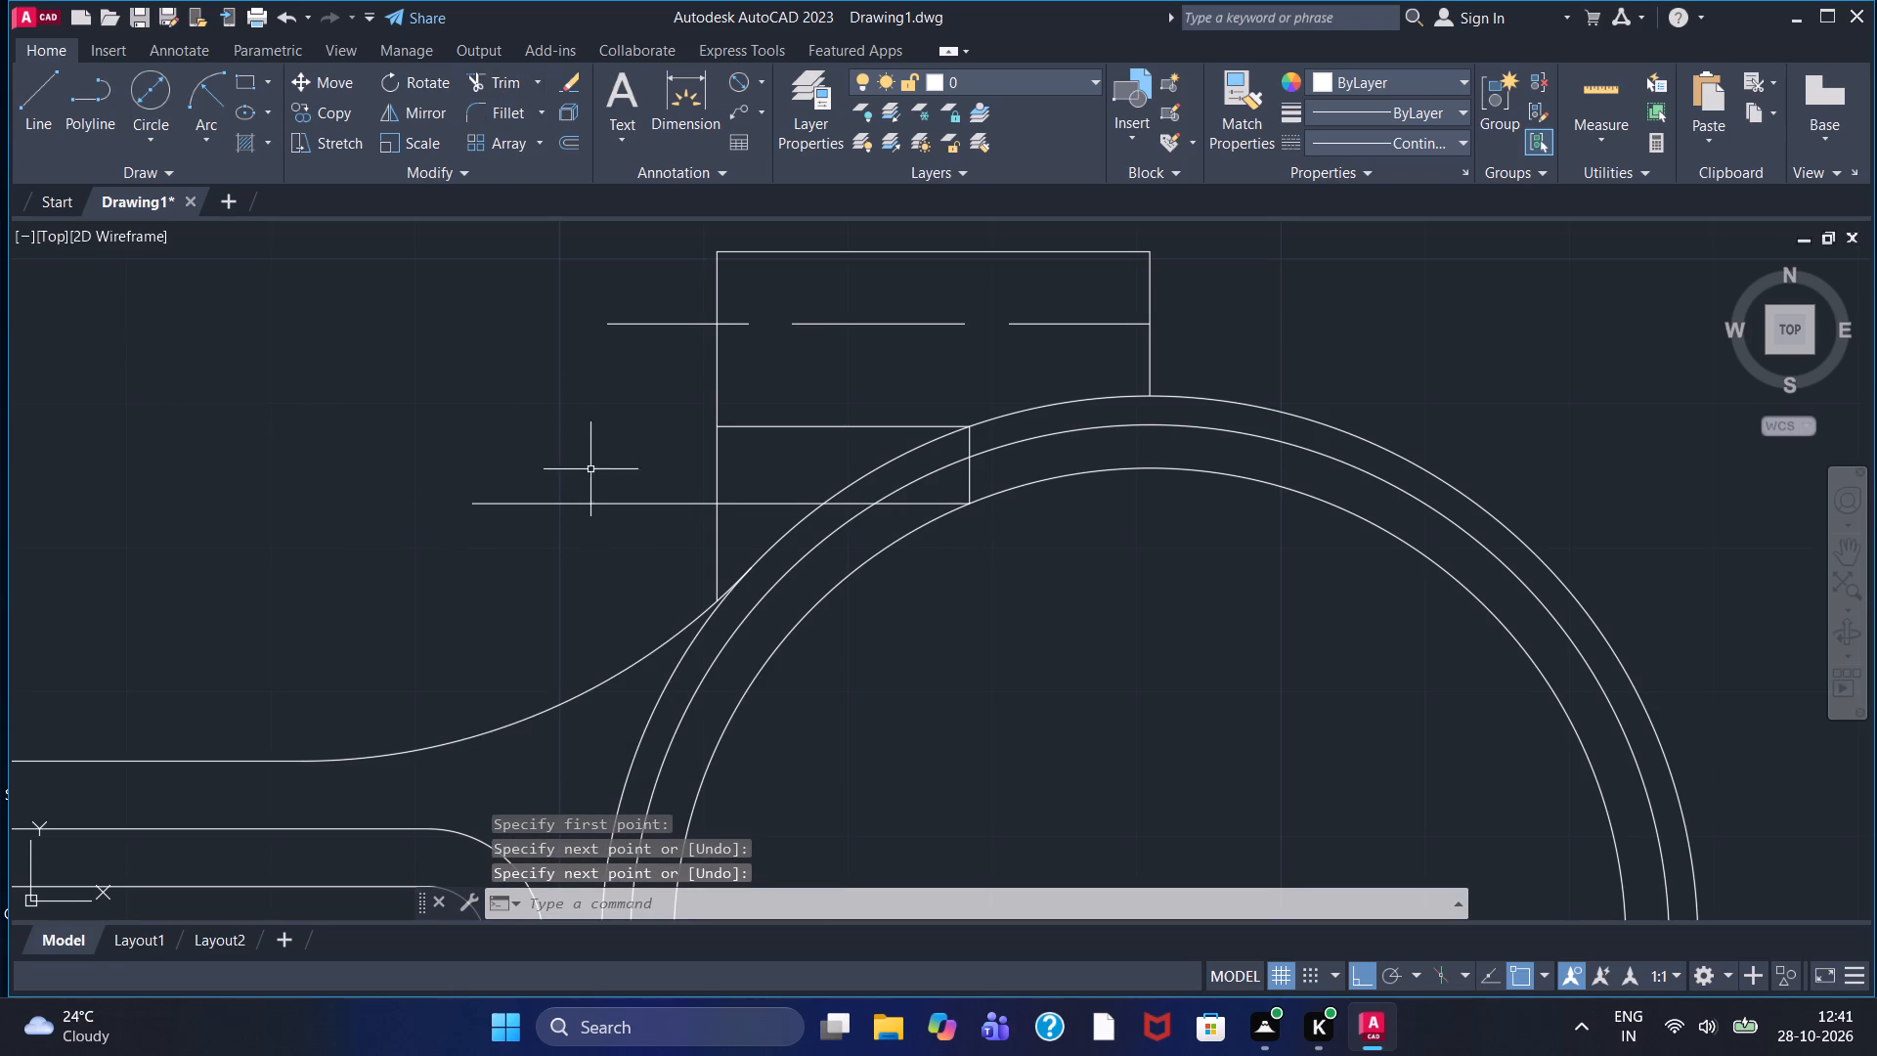
Change the linetype of the new lower horizontal line to ACAD_ISO02W100 and clear the selection.
{"action": "left_click", "coordinate": [608, 505]}
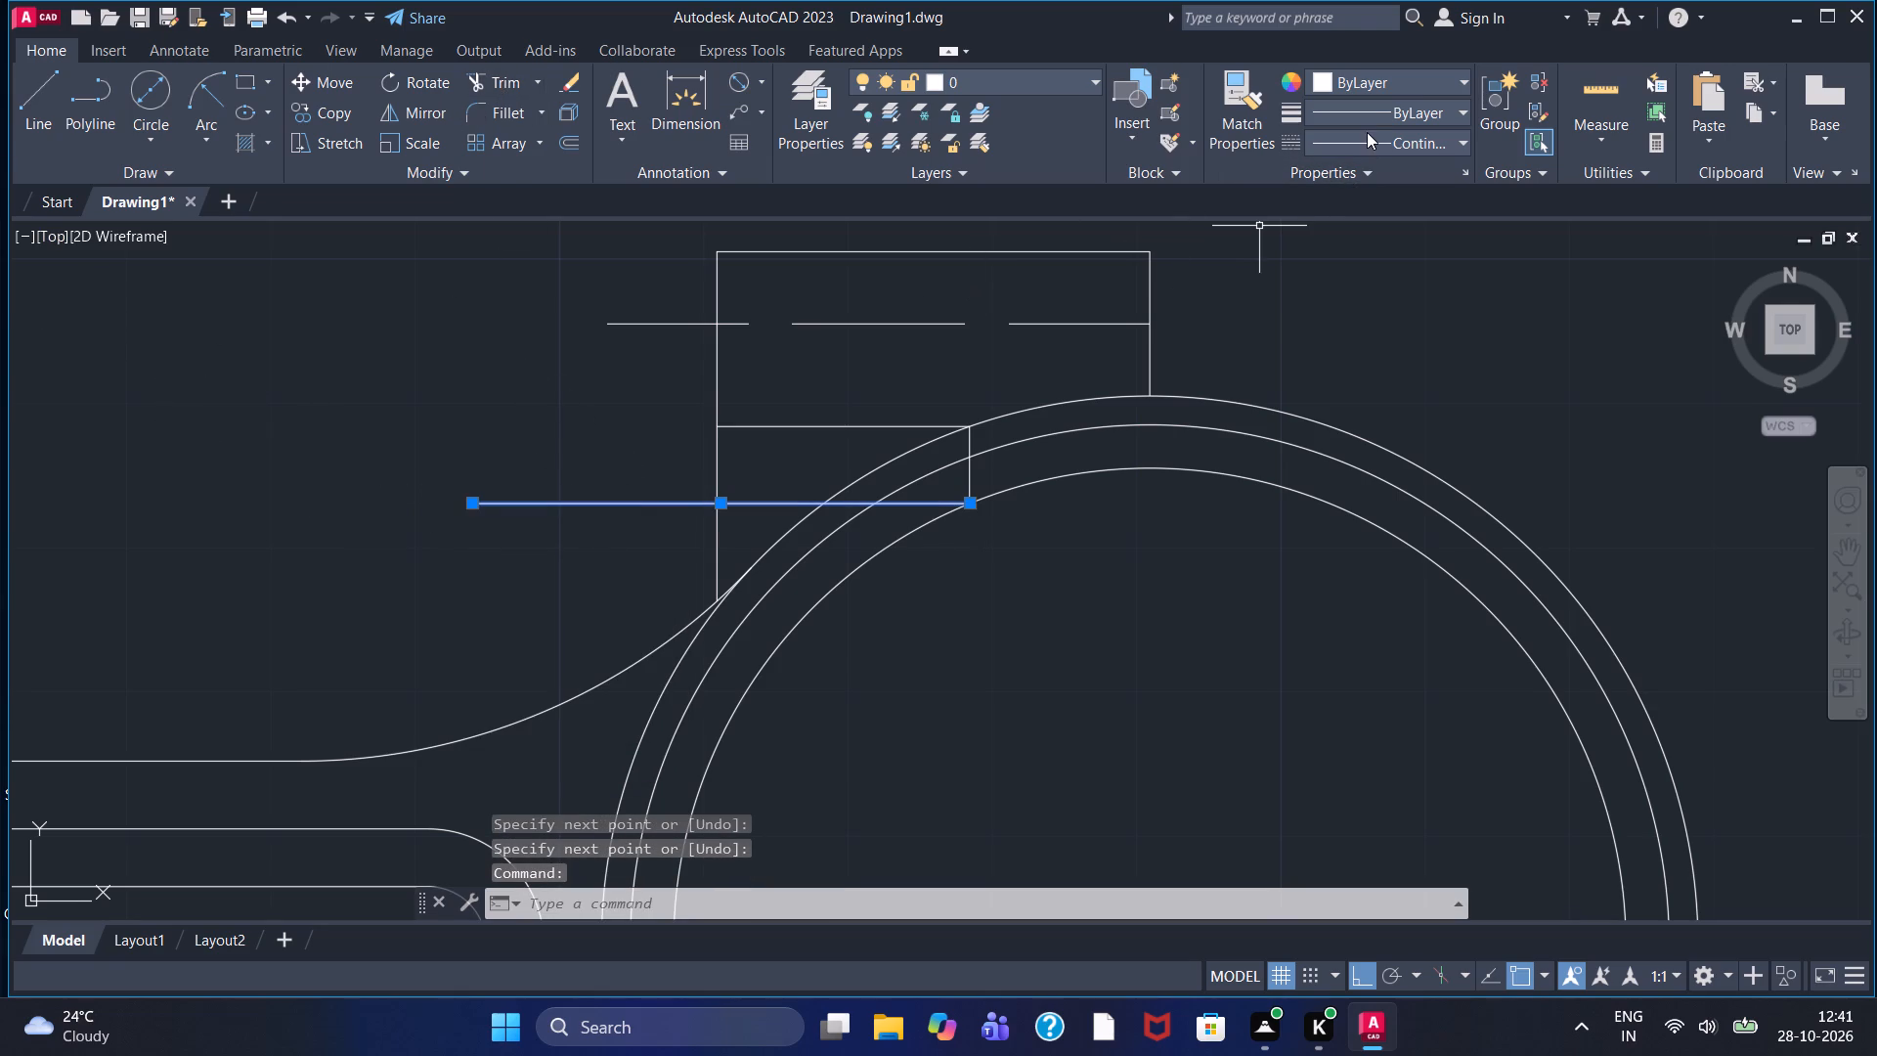
{"action": "left_click", "coordinate": [1368, 142]}
{"action": "left_click", "coordinate": [1380, 222]}
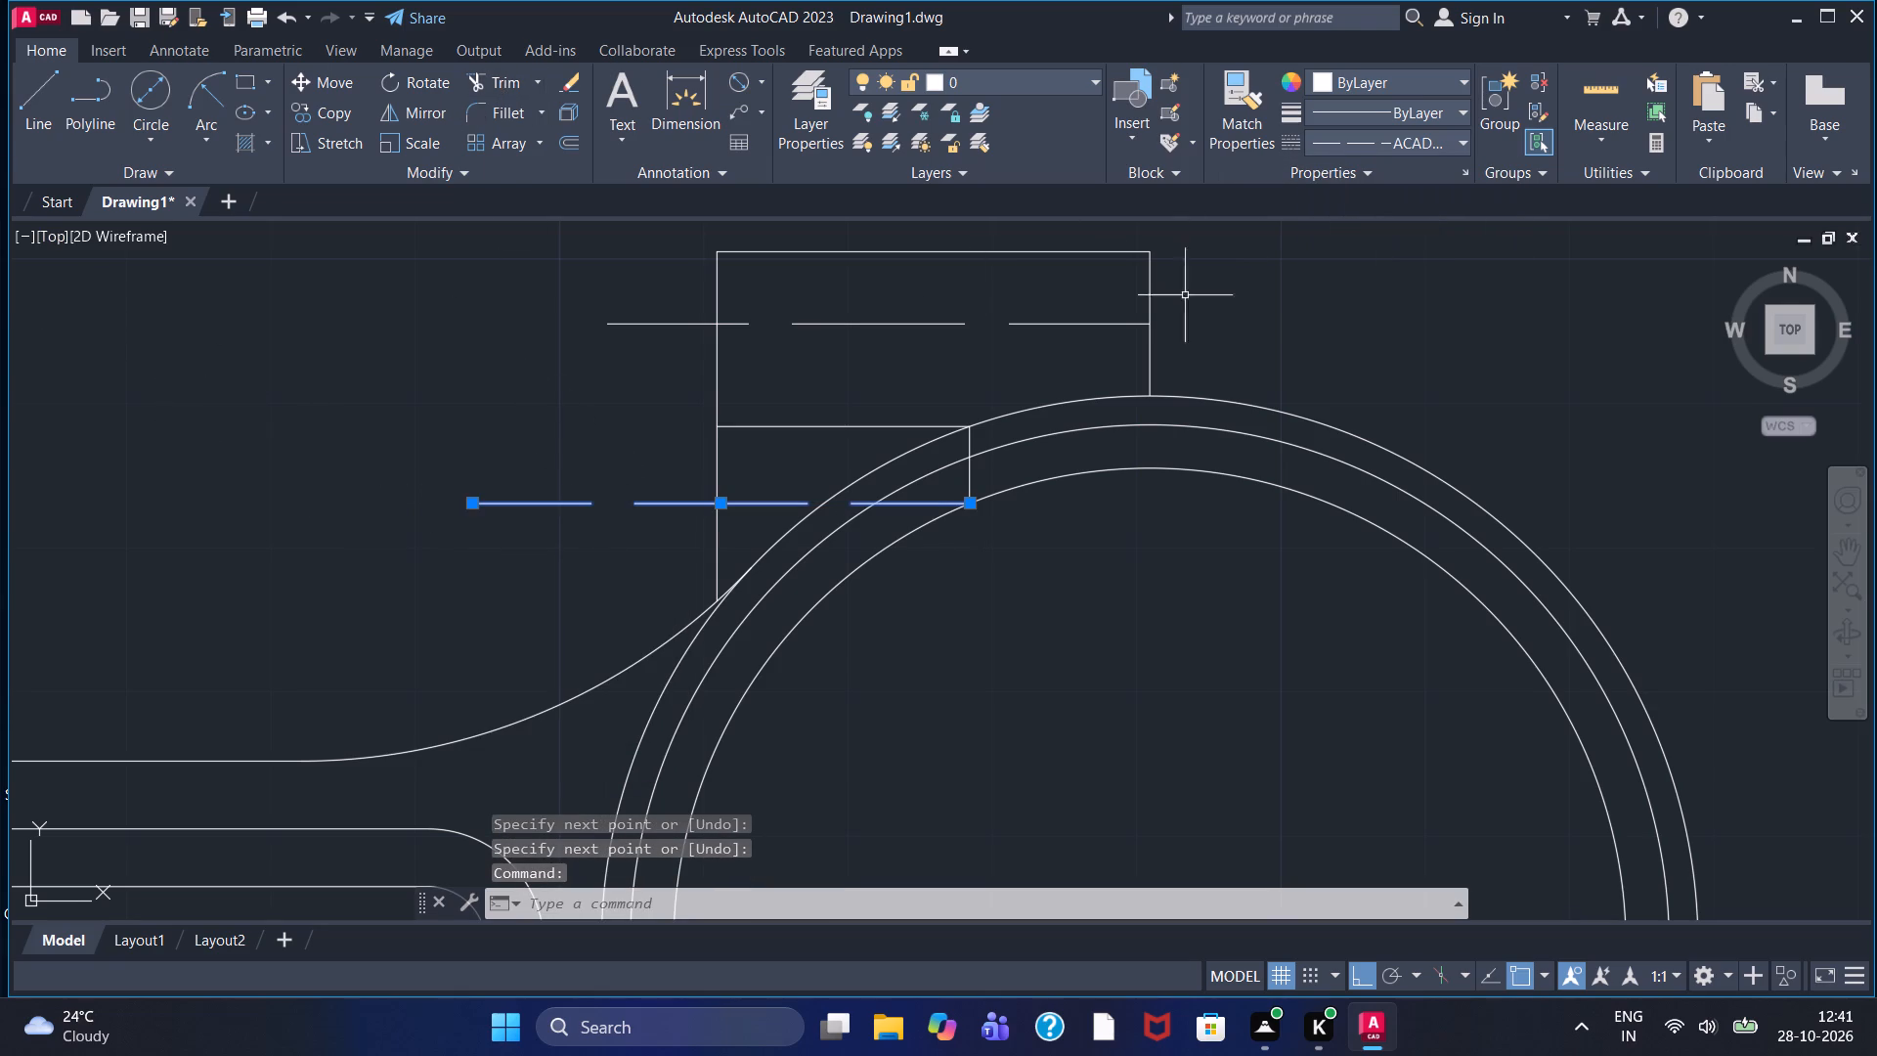
{"action": "left_click", "coordinate": [323, 392]}
{"action": "left_click", "coordinate": [420, 303]}
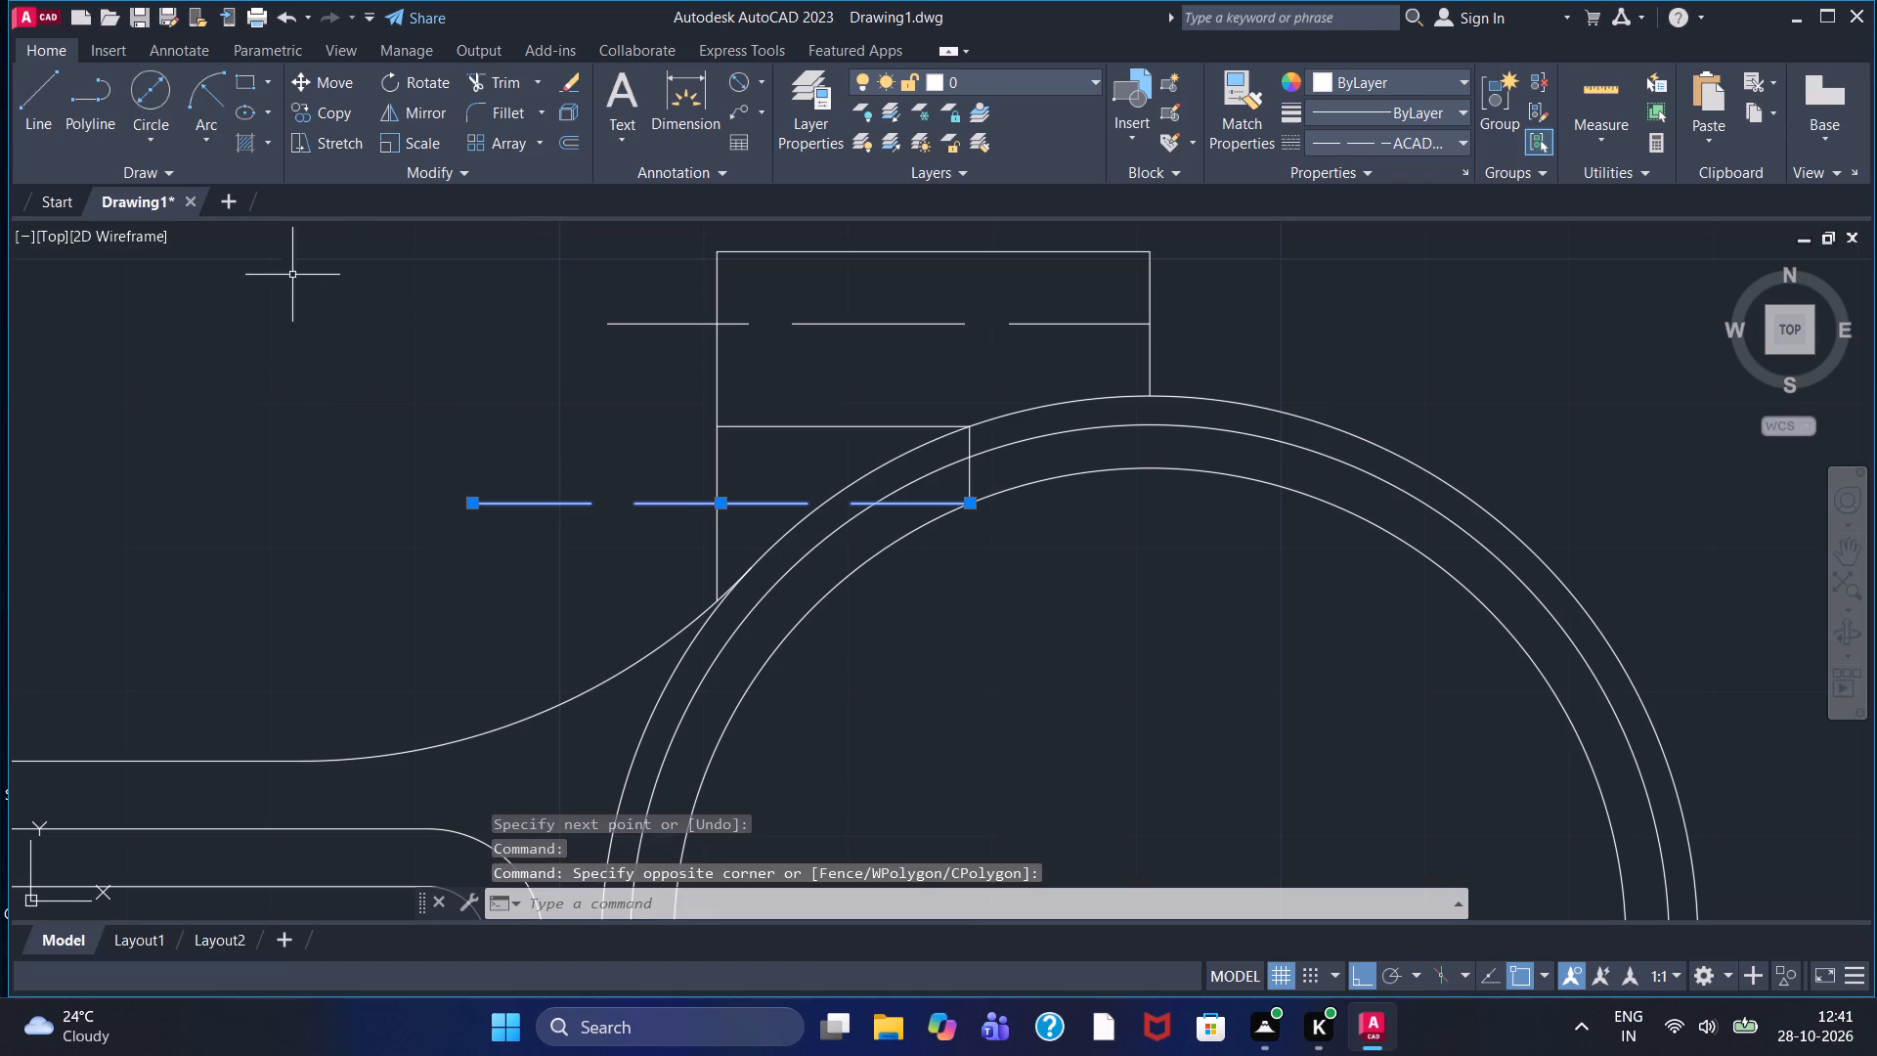
{"action": "left_click", "coordinate": [509, 80]}
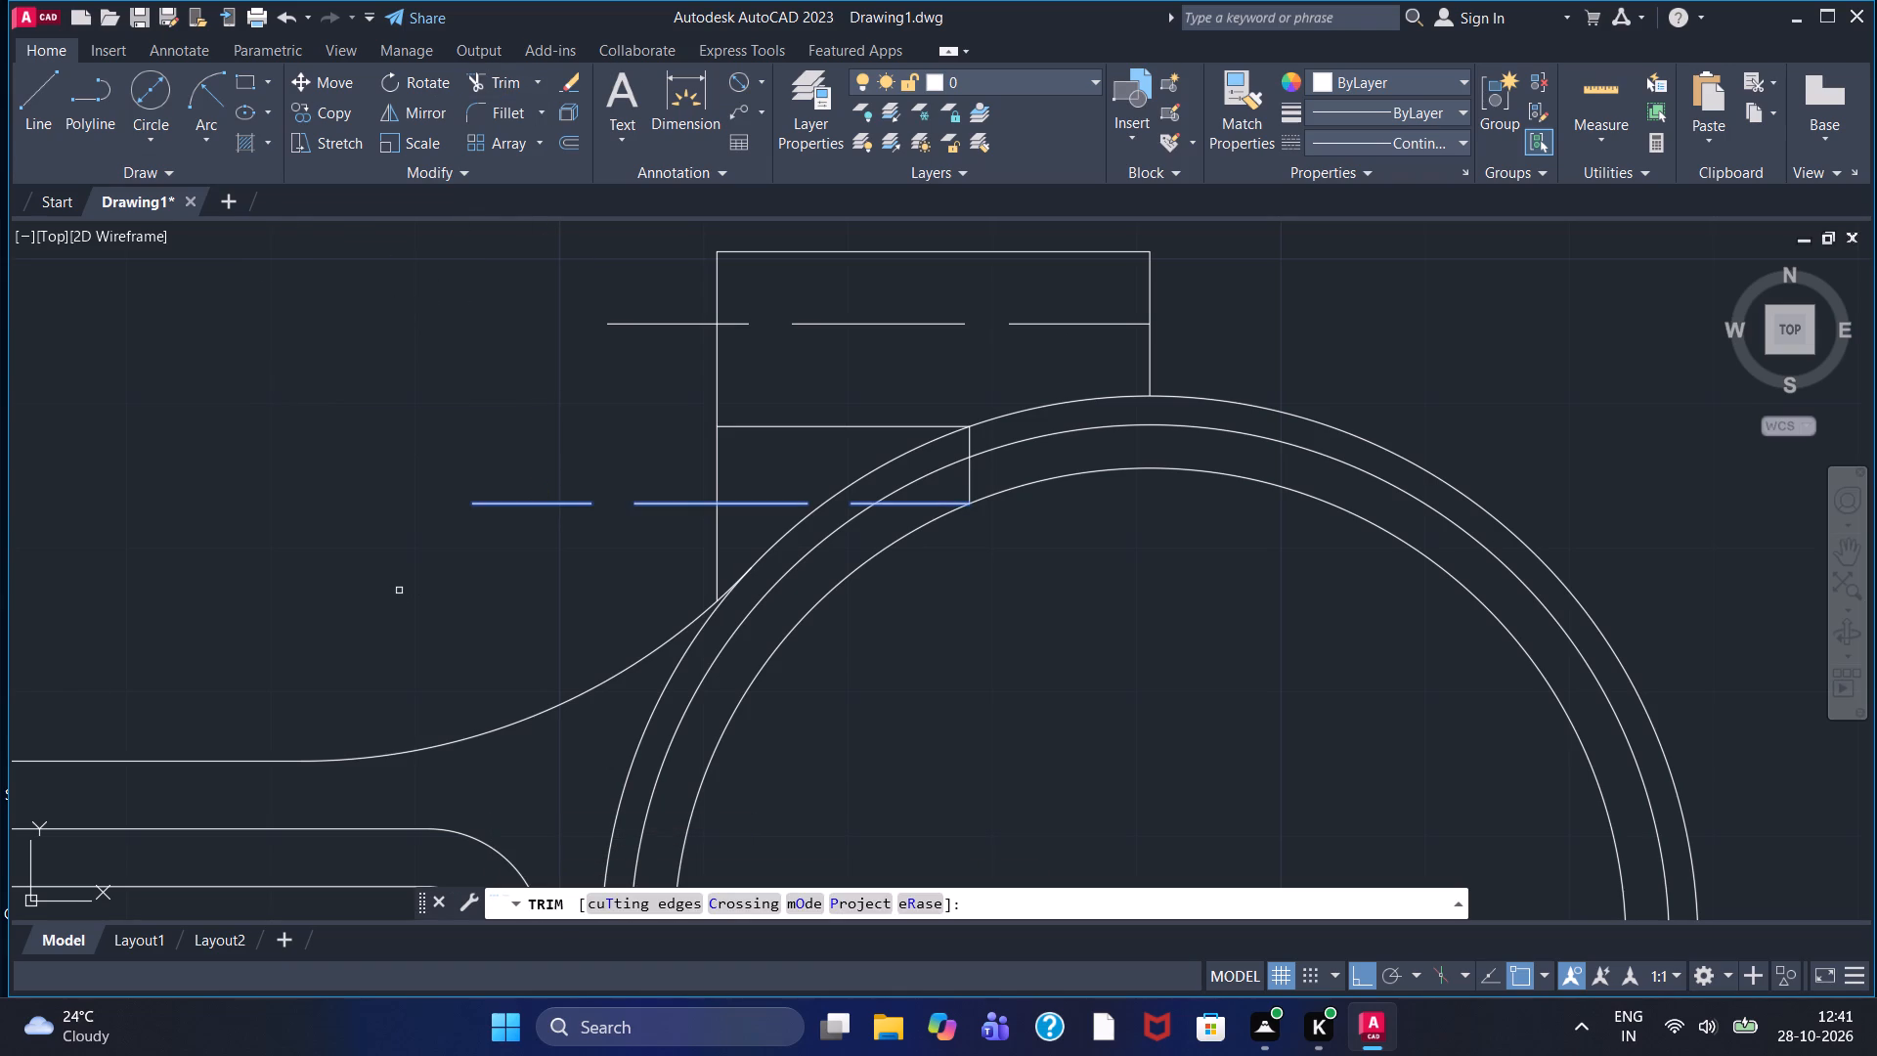
{"action": "key", "text": "Escape"}
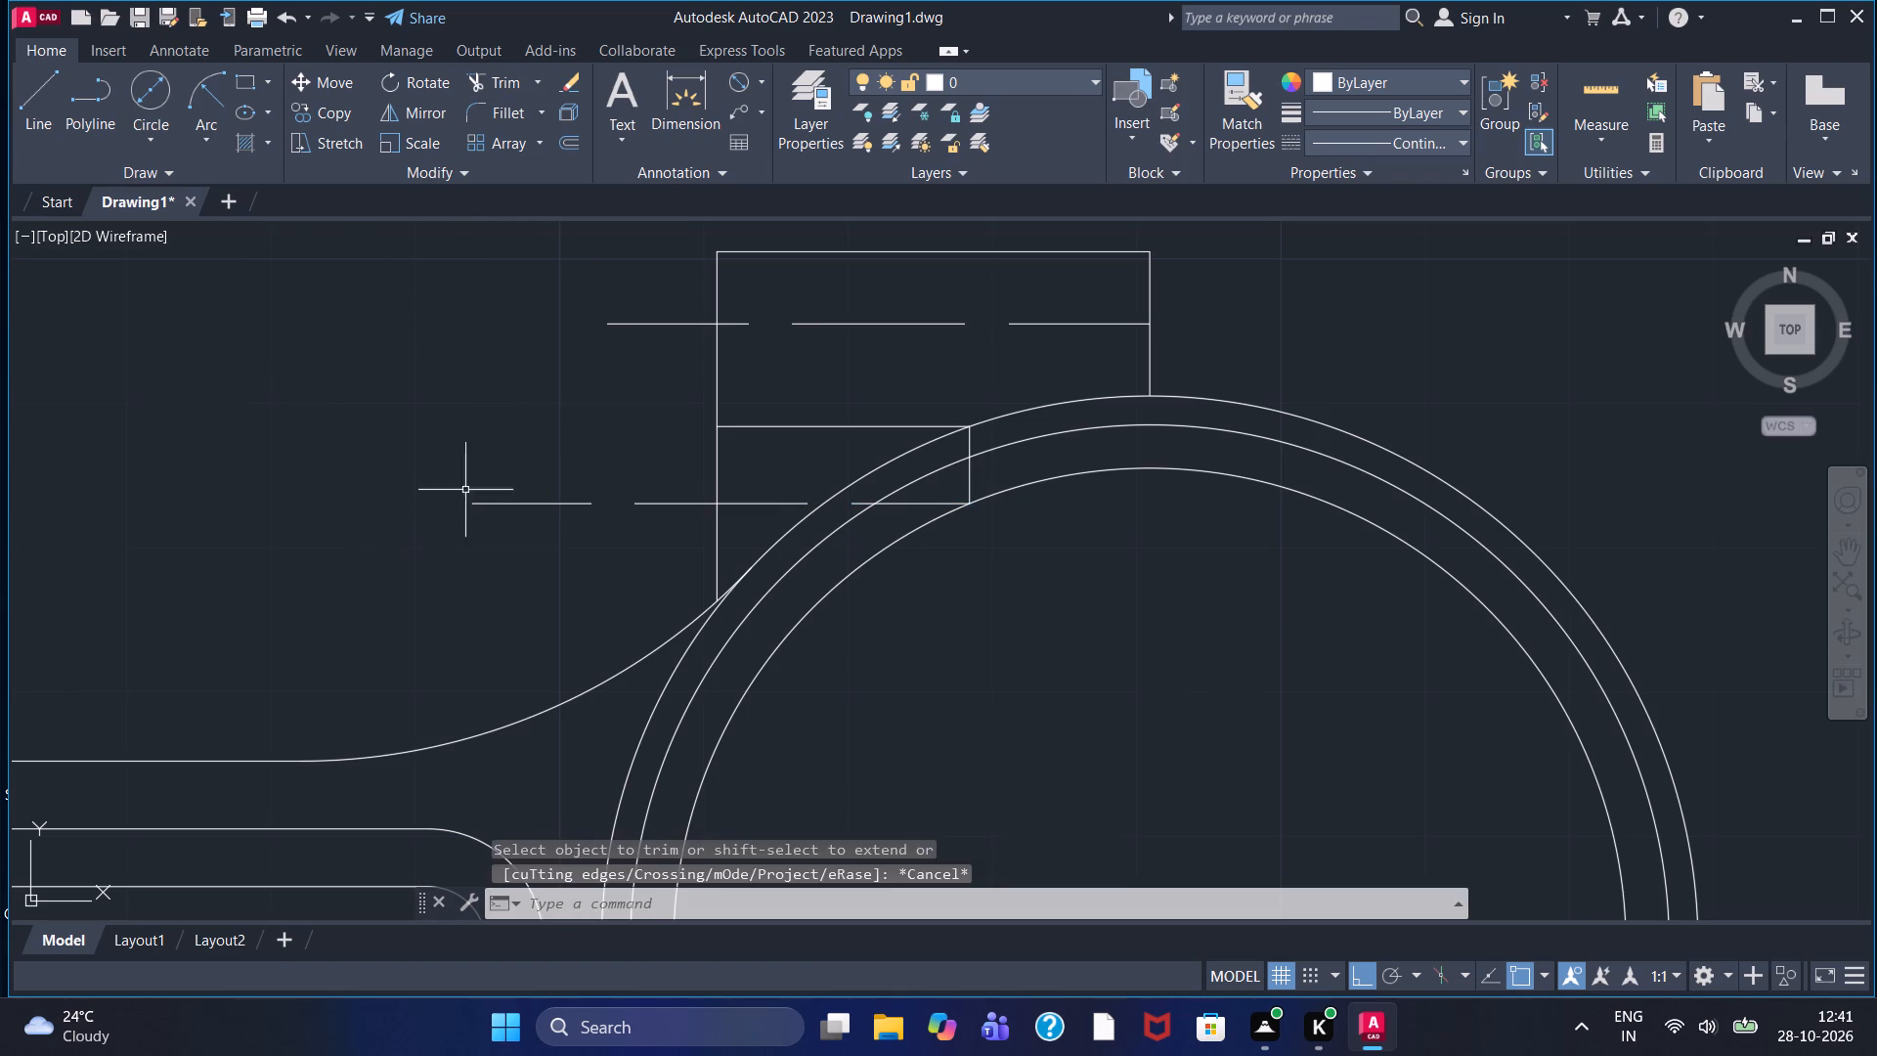
{"action": "scroll", "coordinate": [655, 477], "scroll_direction": "up", "scroll_amount": 2}
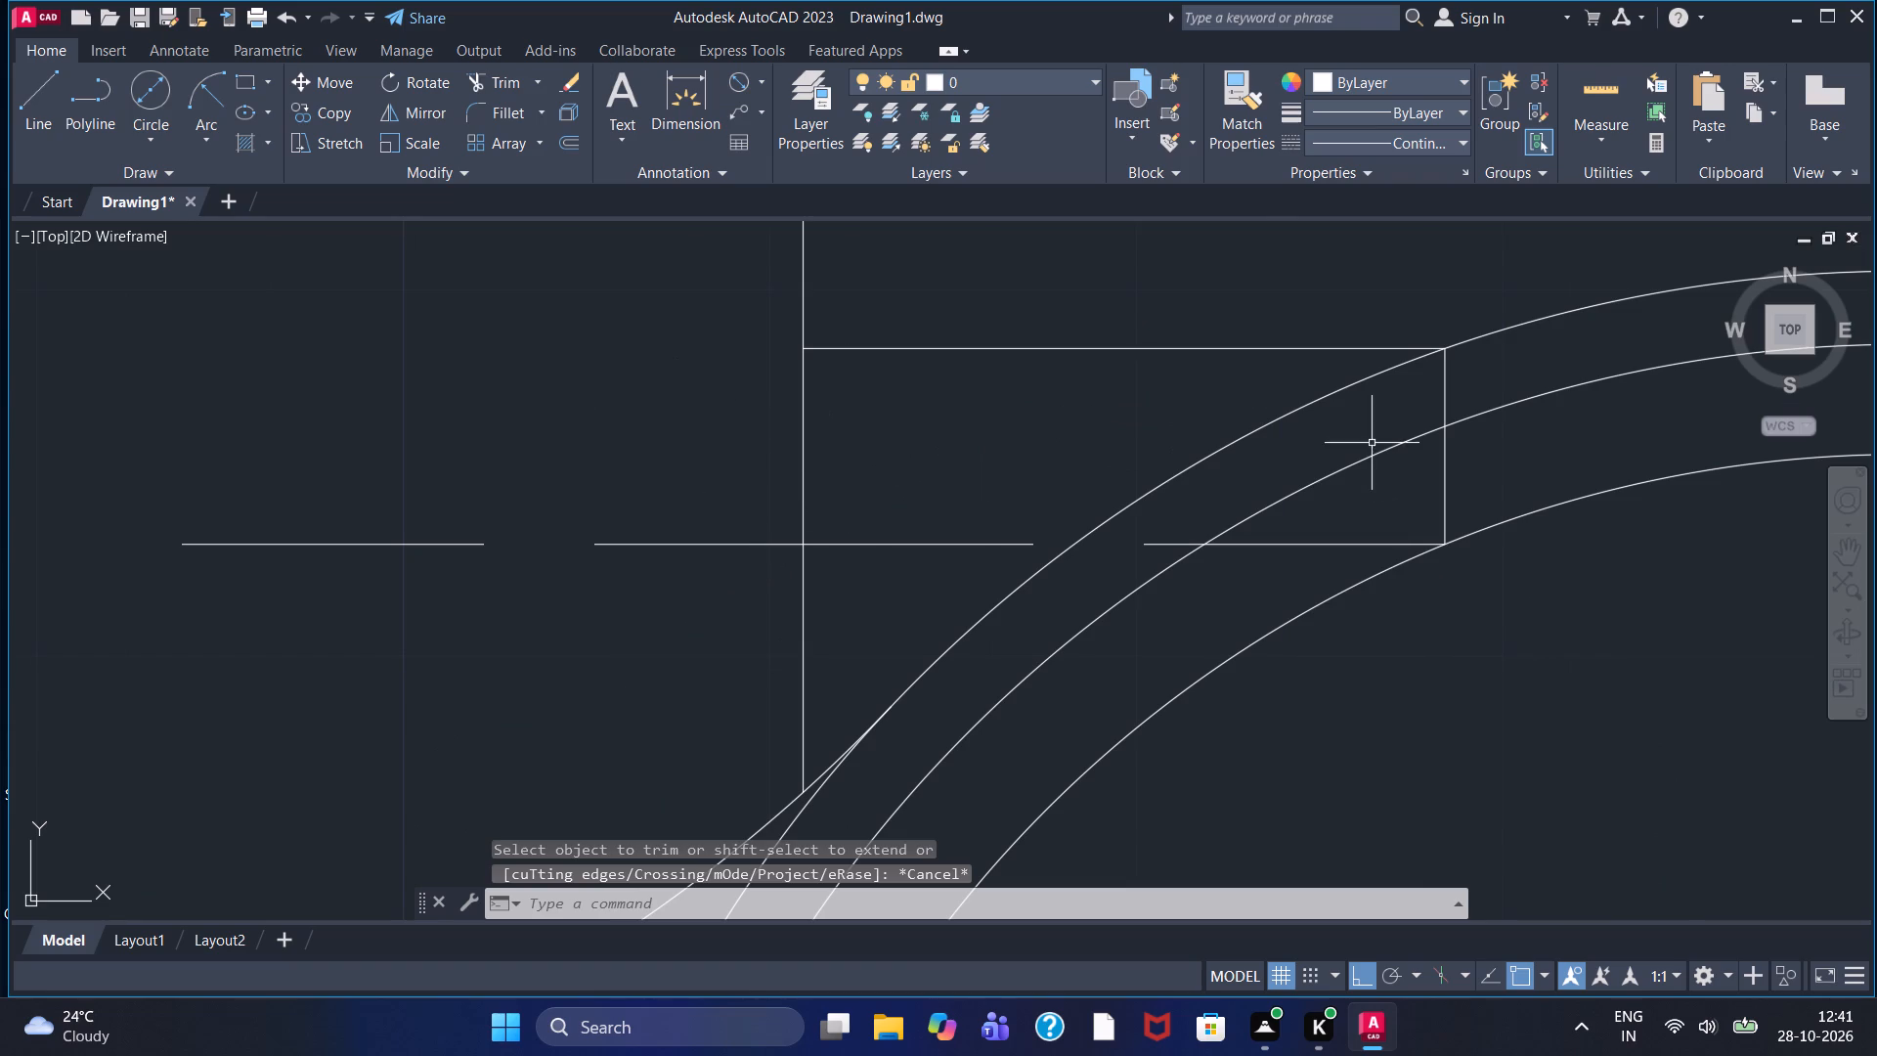
Trim the upper block's lower dashed line at the block's left side and the short vertical line back to the middle circle.
{"action": "left_click", "coordinate": [490, 84]}
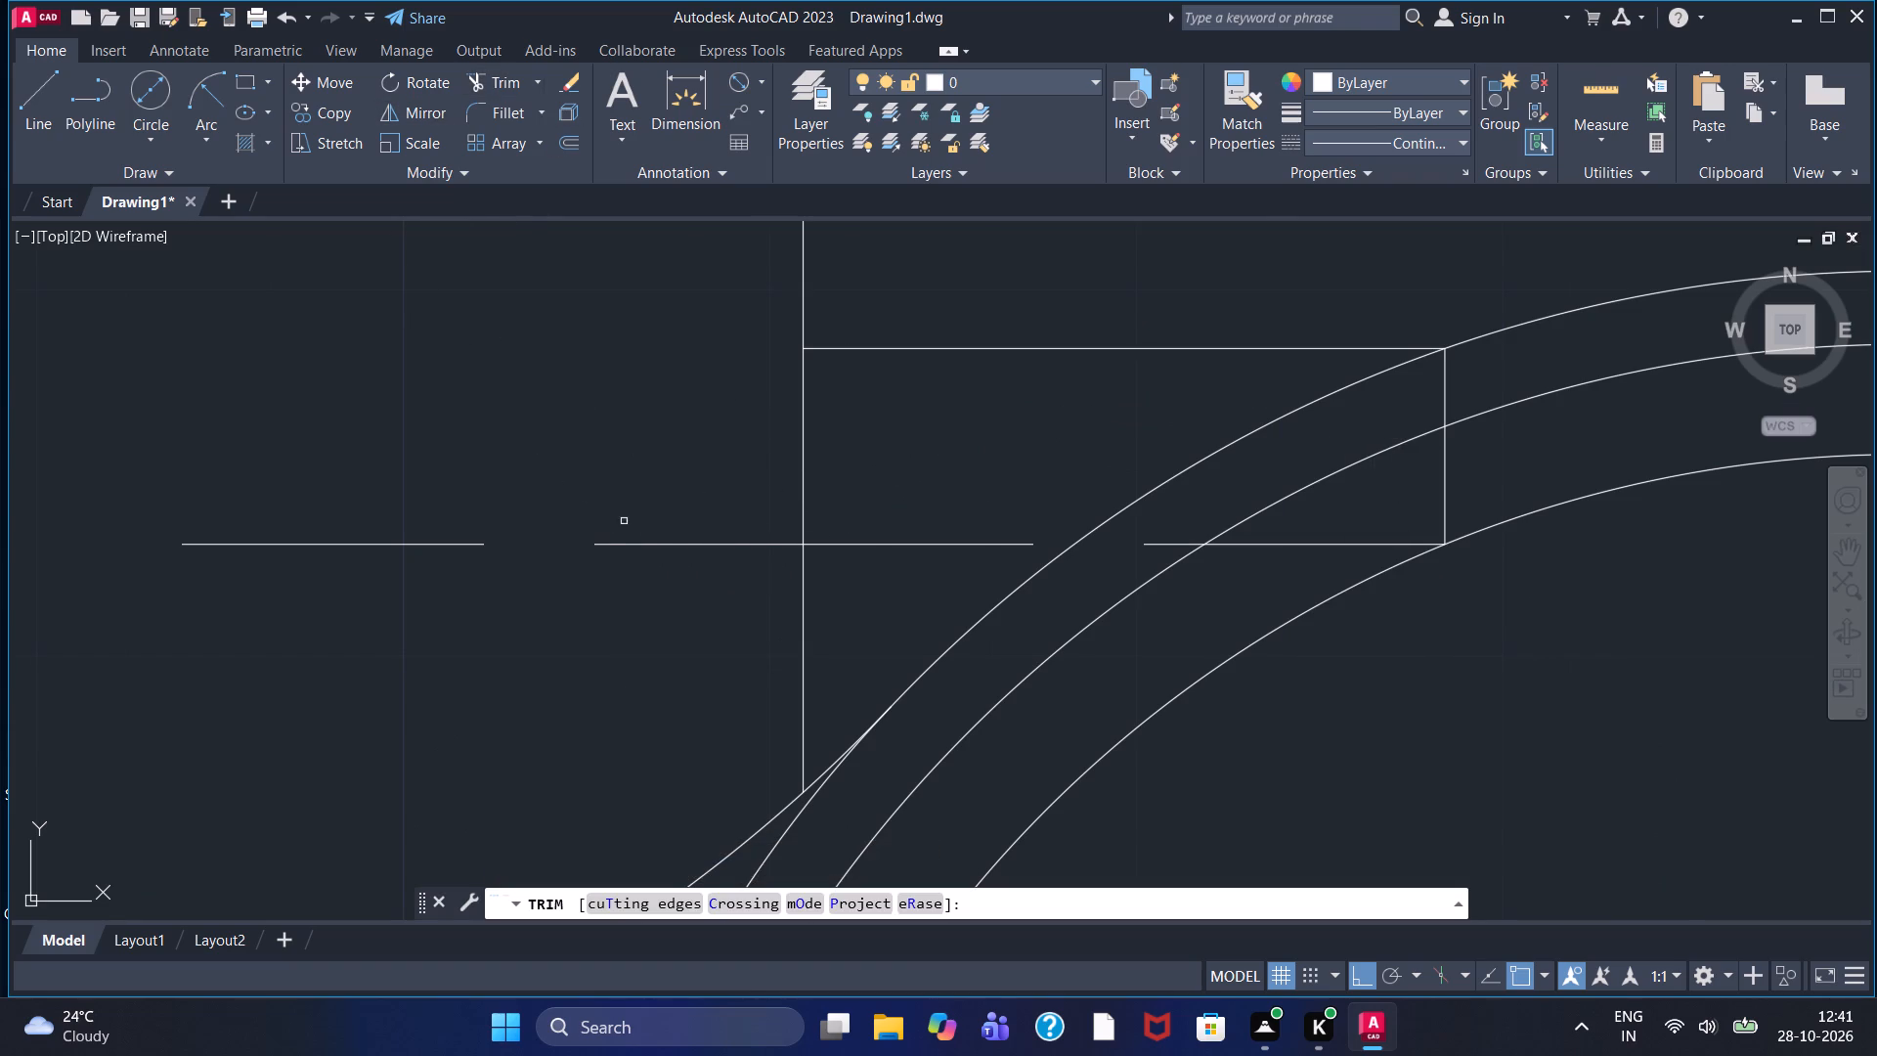
{"action": "left_click", "coordinate": [684, 548]}
{"action": "scroll", "coordinate": [682, 546], "scroll_direction": "down", "scroll_amount": 1}
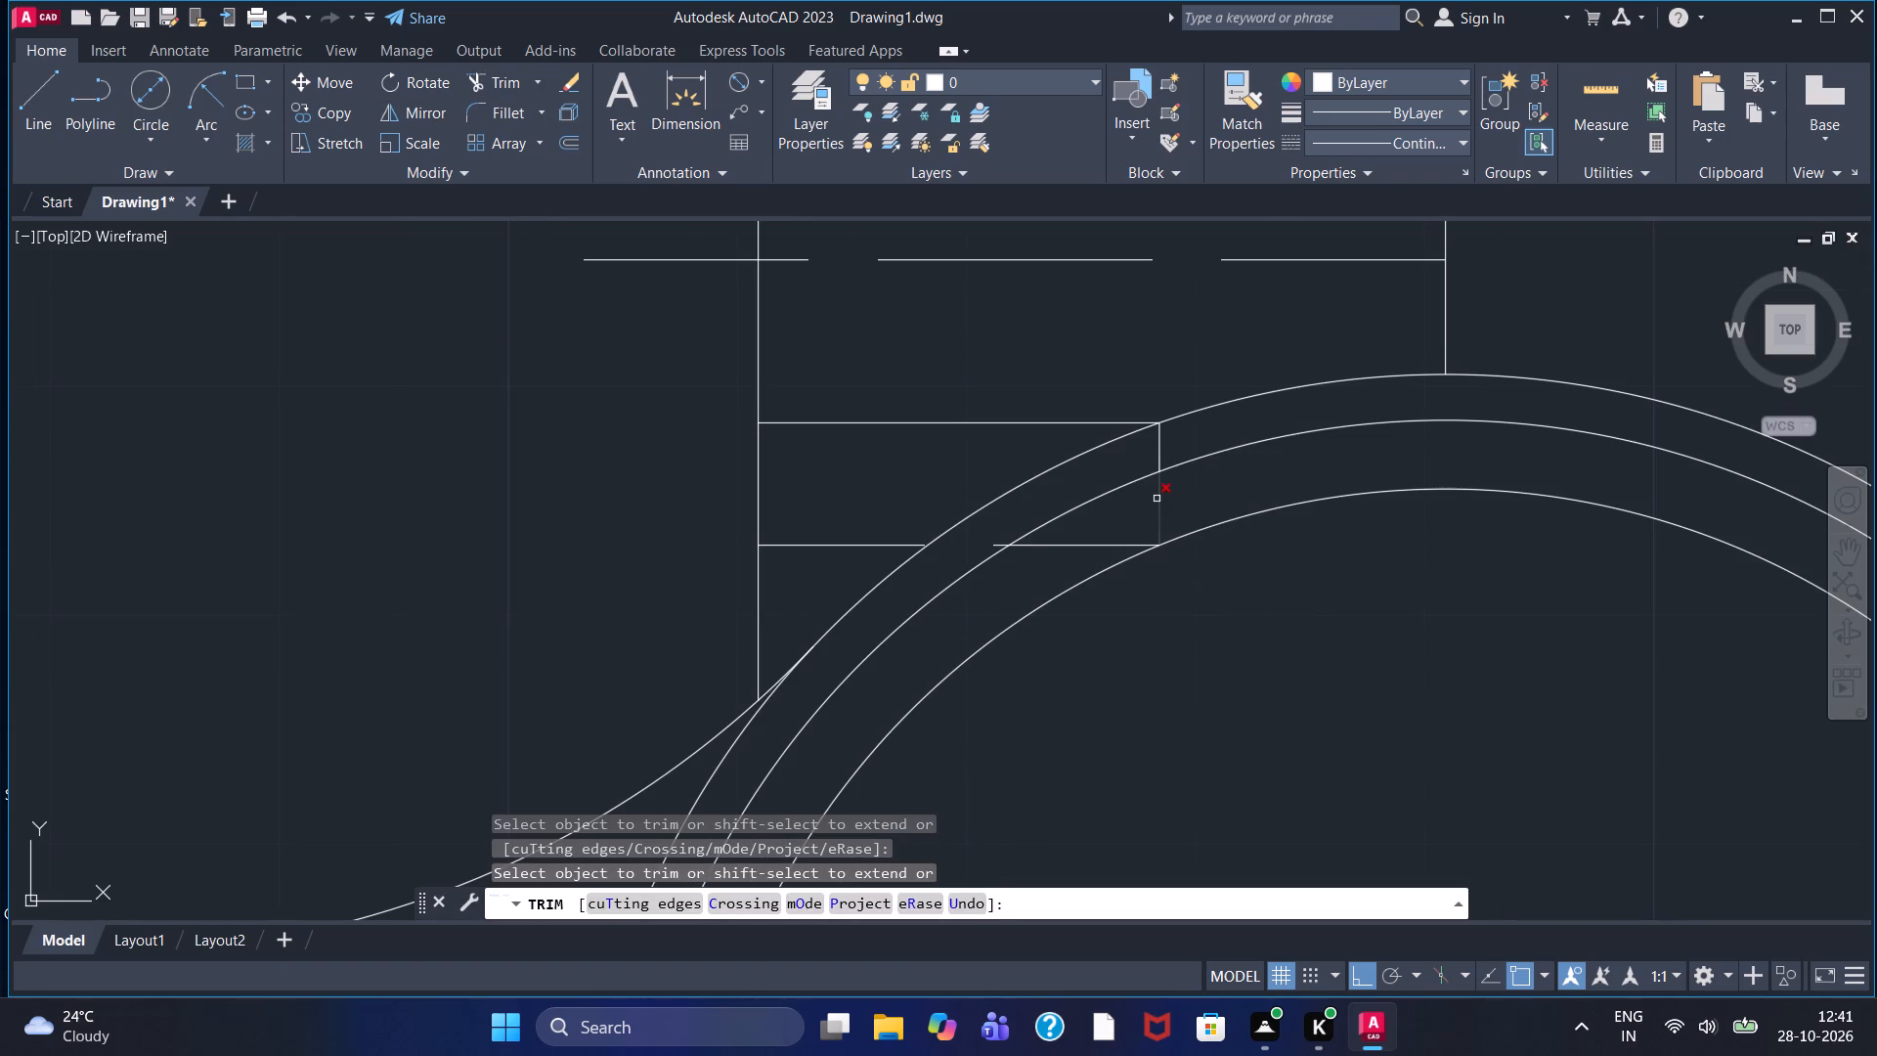
{"action": "left_click", "coordinate": [1157, 499]}
{"action": "scroll", "coordinate": [1160, 519], "scroll_direction": "down", "scroll_amount": 1}
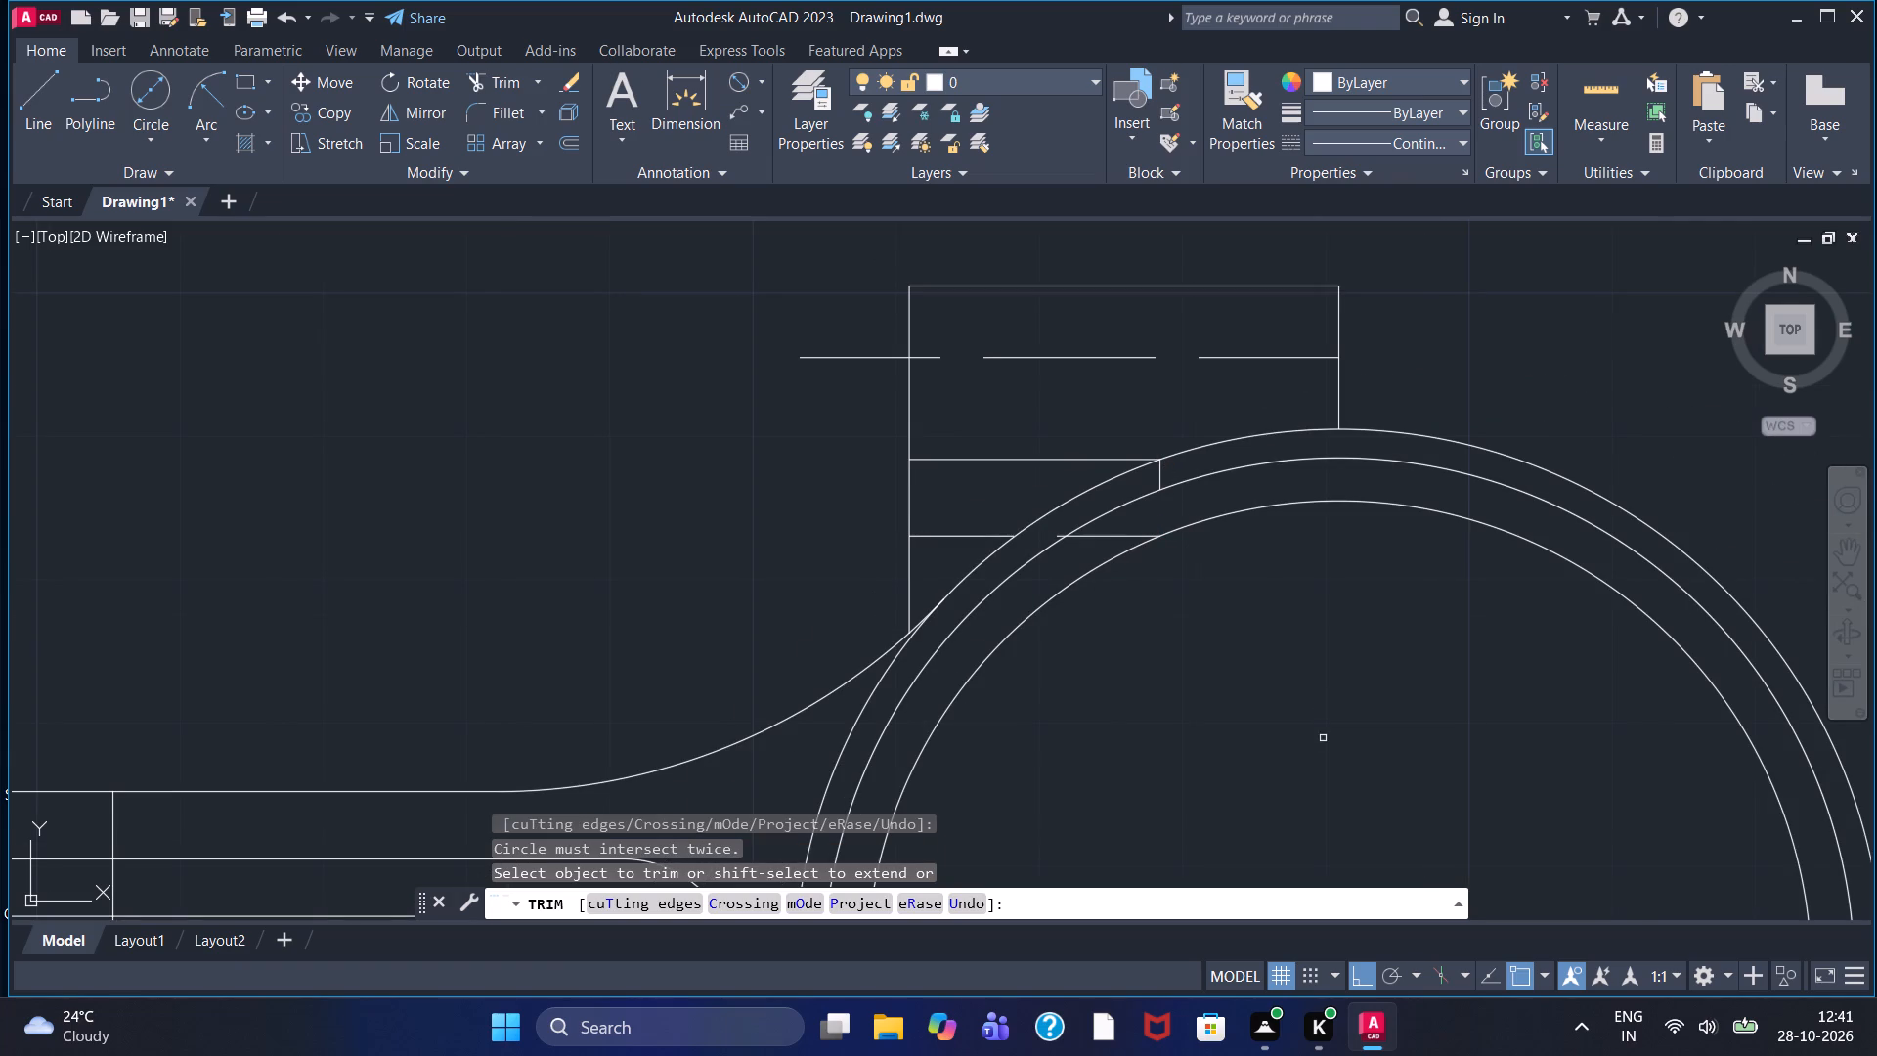
With linetype ACAD_ISO02W100, draw a line from left of the lower block horizontally across the large end's circles, turning straight down past the outer circle.
{"action": "middle_click_drag", "start_coordinate": [1323, 738], "coordinate": [1296, 602]}
{"action": "scroll", "coordinate": [1296, 602], "scroll_direction": "down", "scroll_amount": 1}
{"action": "middle_click_drag", "start_coordinate": [1317, 639], "coordinate": [1247, 481]}
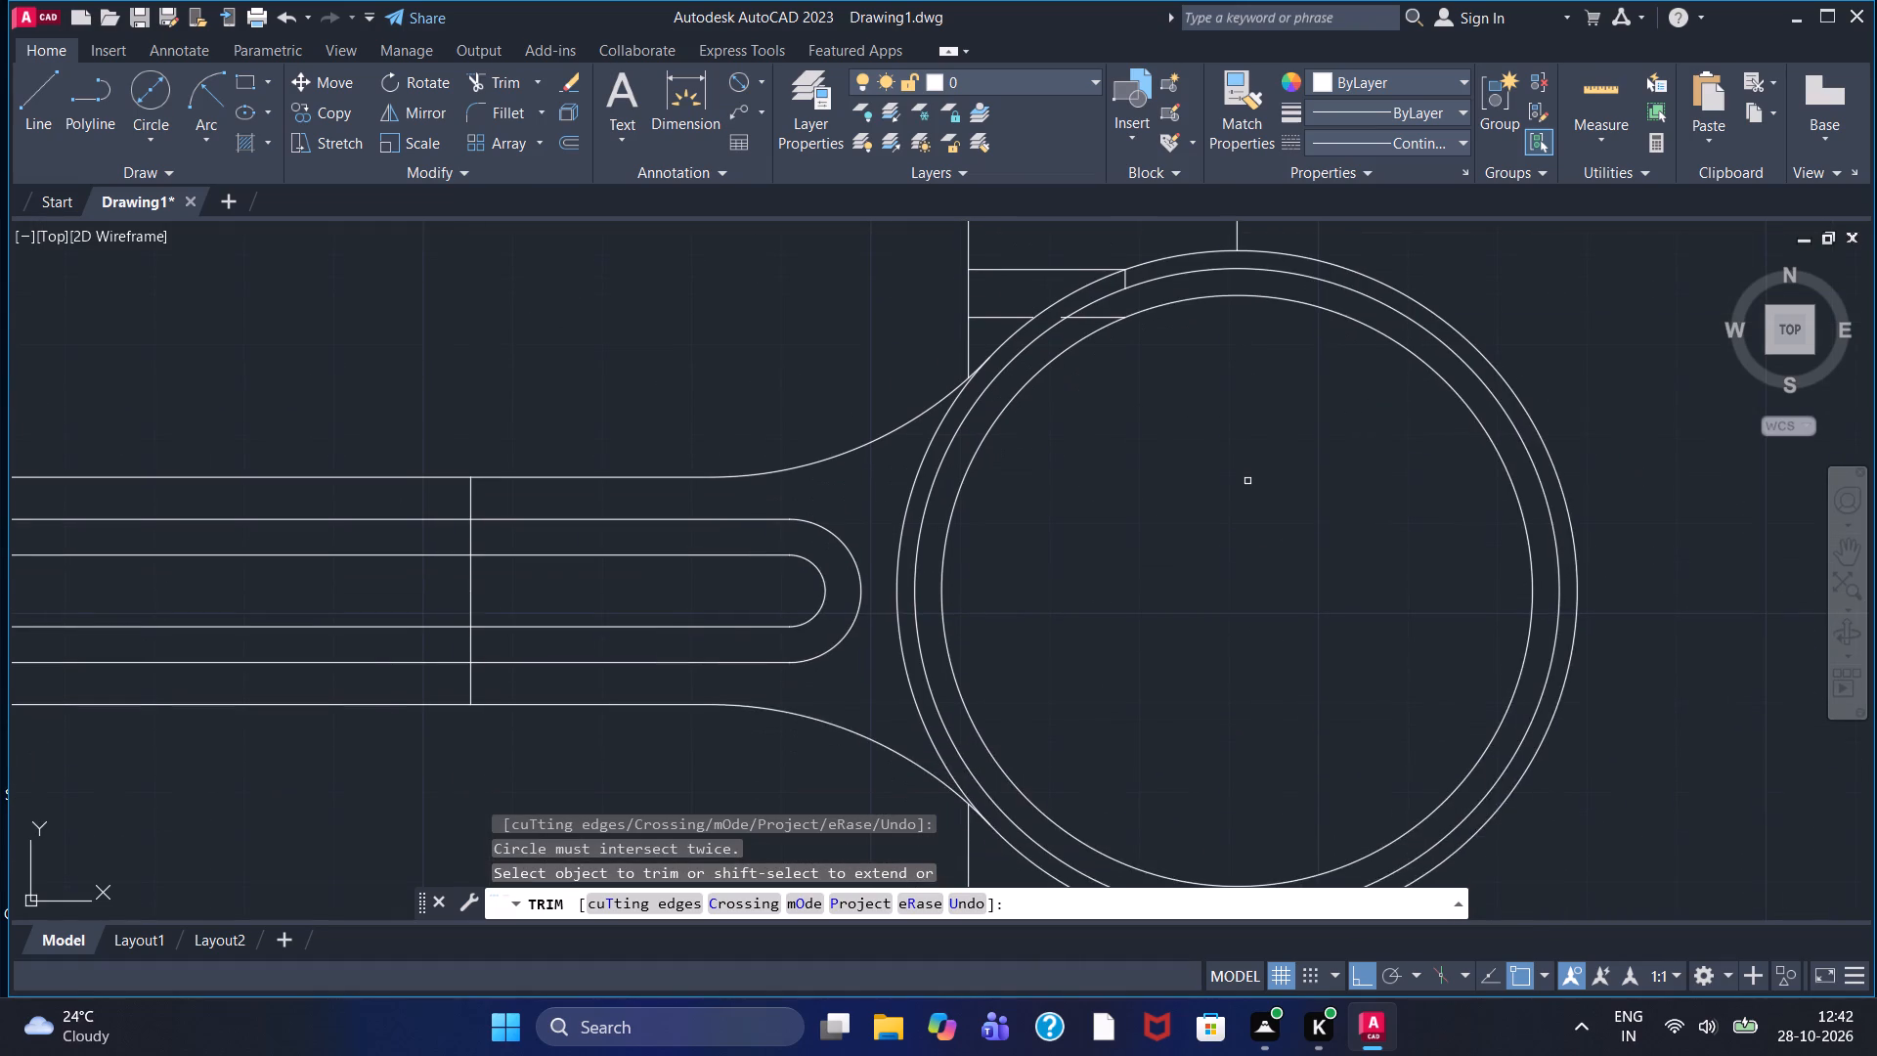
{"action": "scroll", "coordinate": [1248, 487], "scroll_direction": "down", "scroll_amount": 1}
{"action": "middle_click_drag", "start_coordinate": [1258, 533], "coordinate": [1225, 467]}
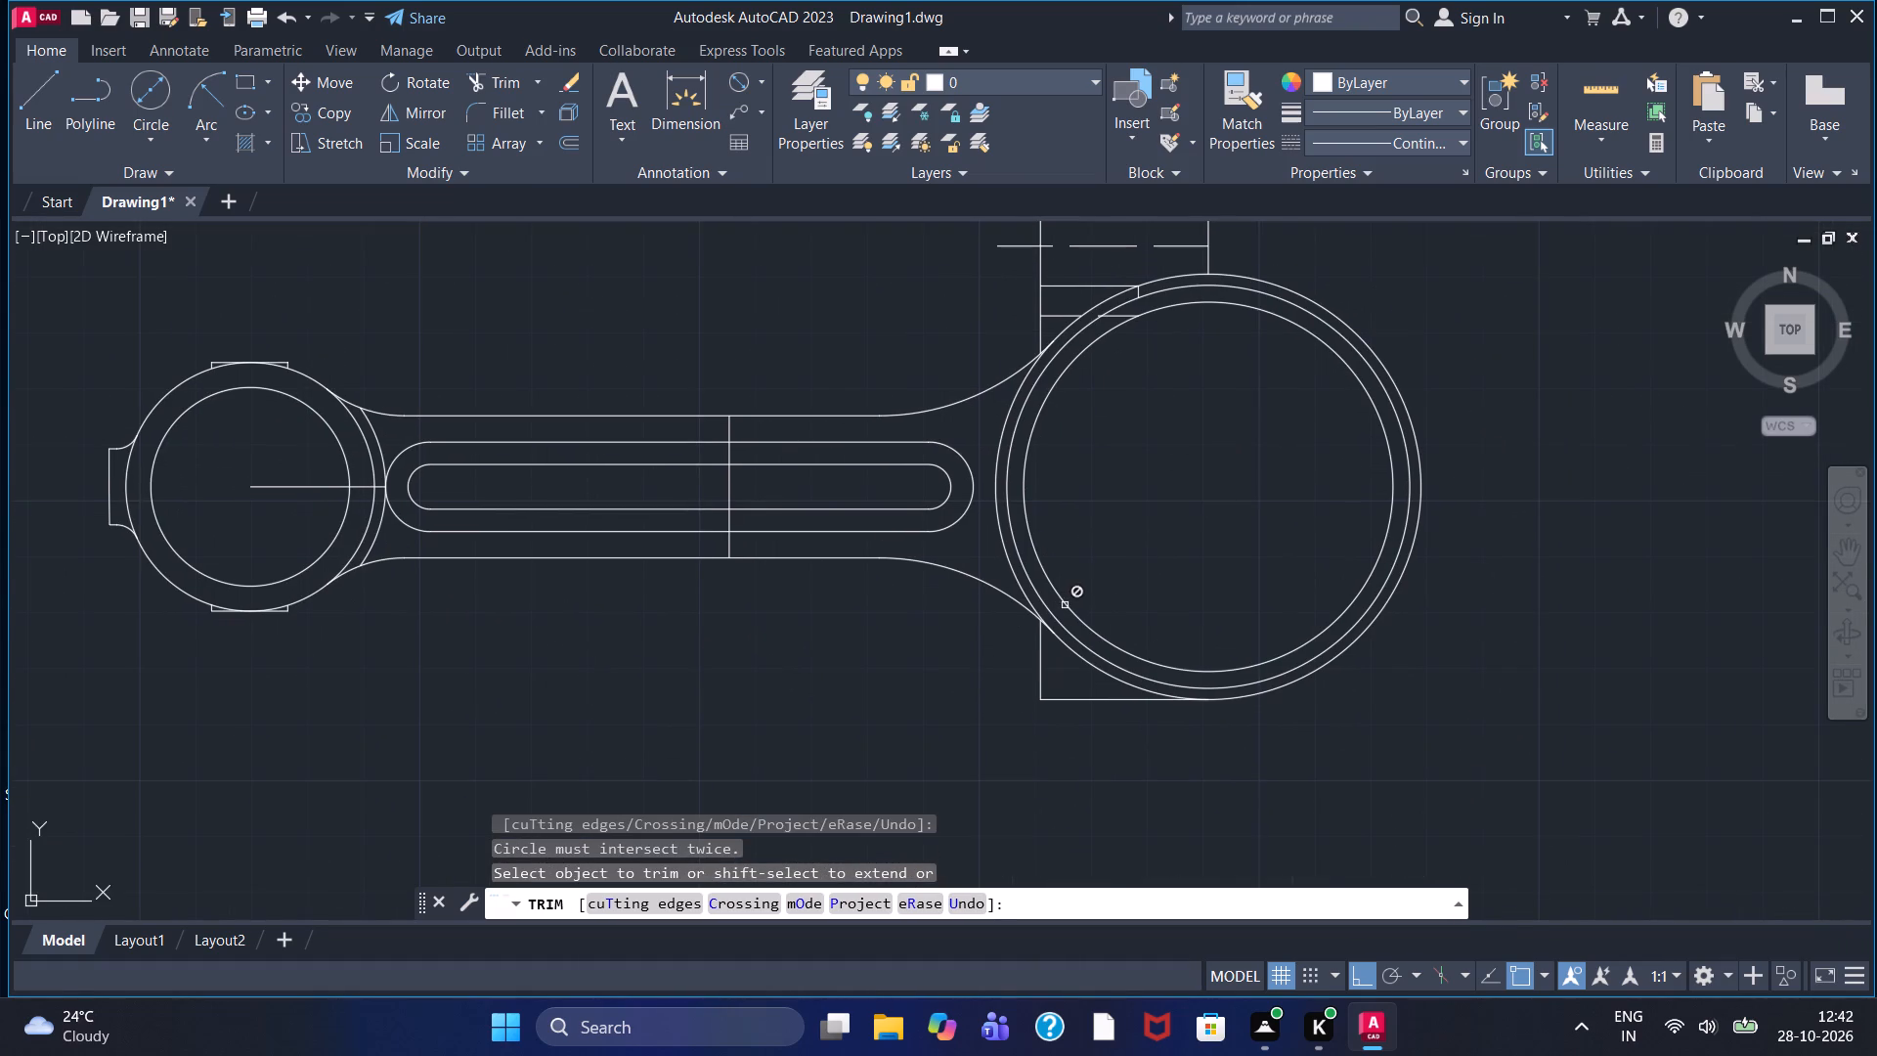
{"action": "scroll", "coordinate": [1065, 605], "scroll_direction": "up", "scroll_amount": 3}
{"action": "middle_click_drag", "start_coordinate": [1320, 699], "coordinate": [1274, 497]}
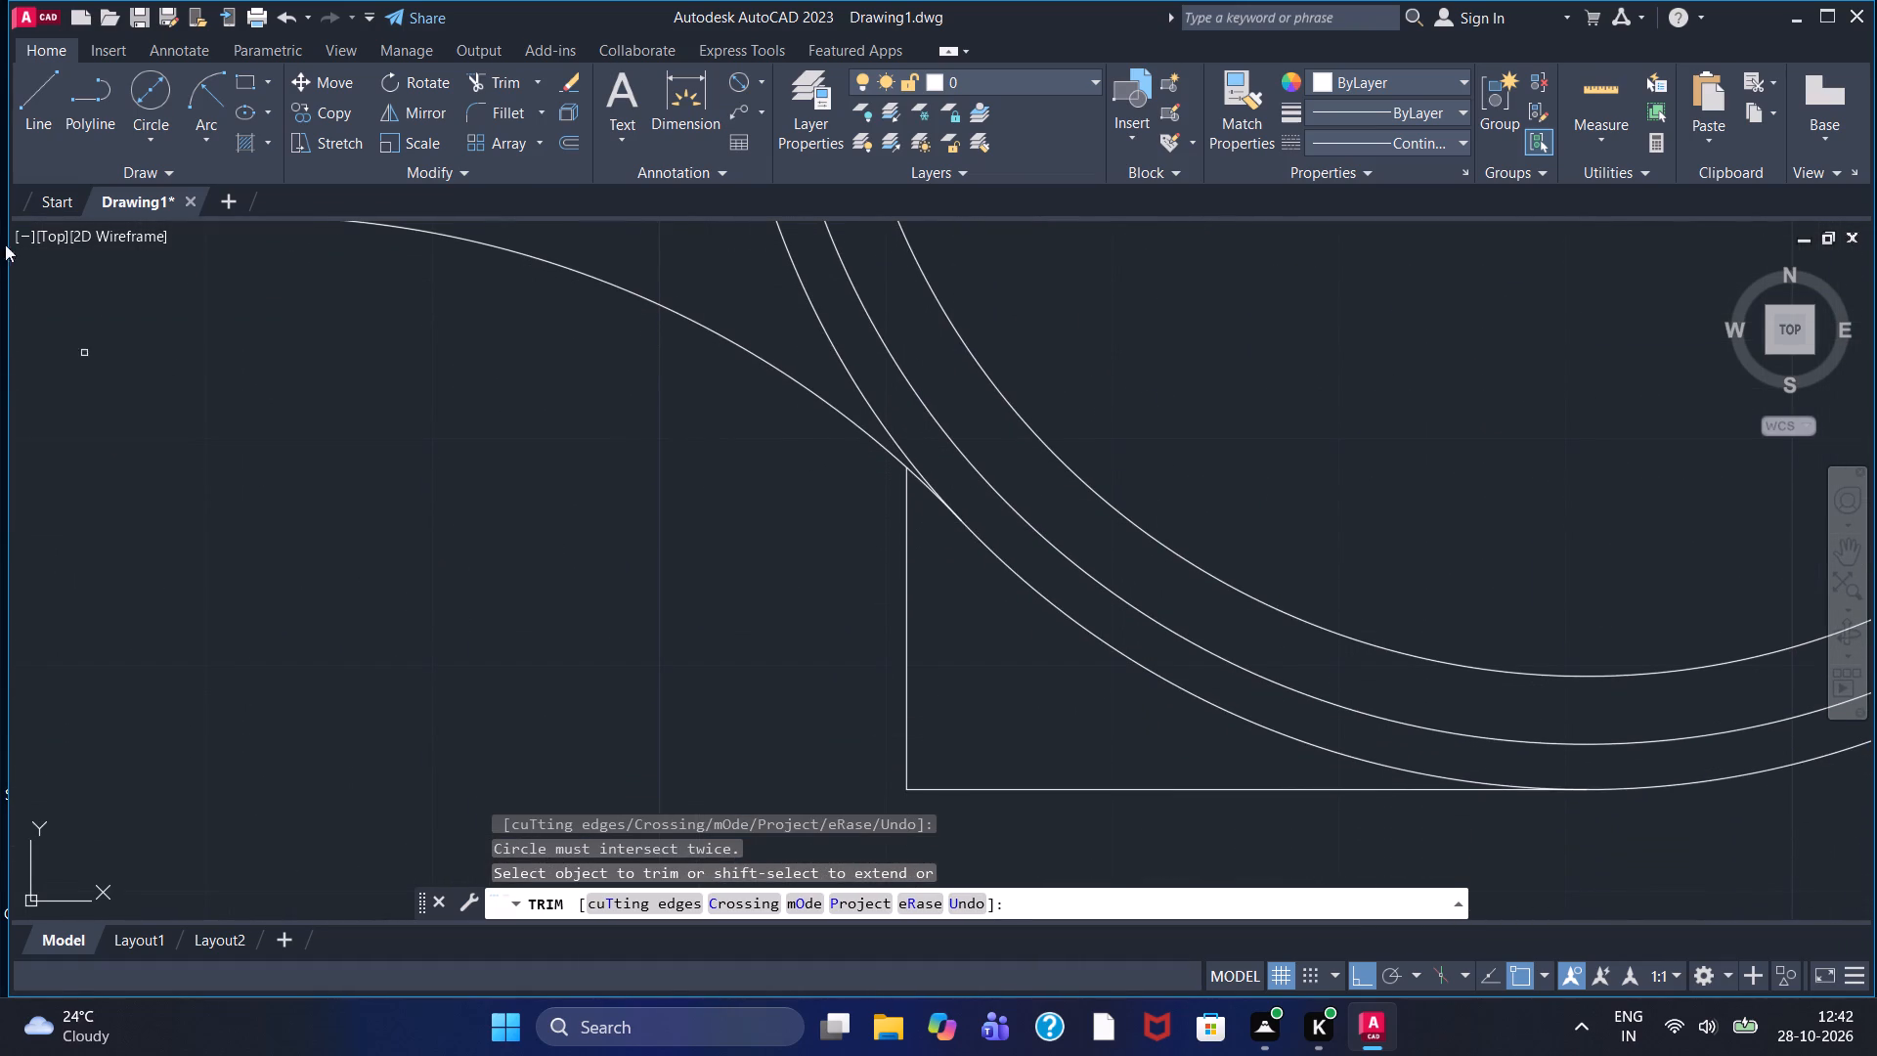
{"action": "left_click", "coordinate": [1400, 147]}
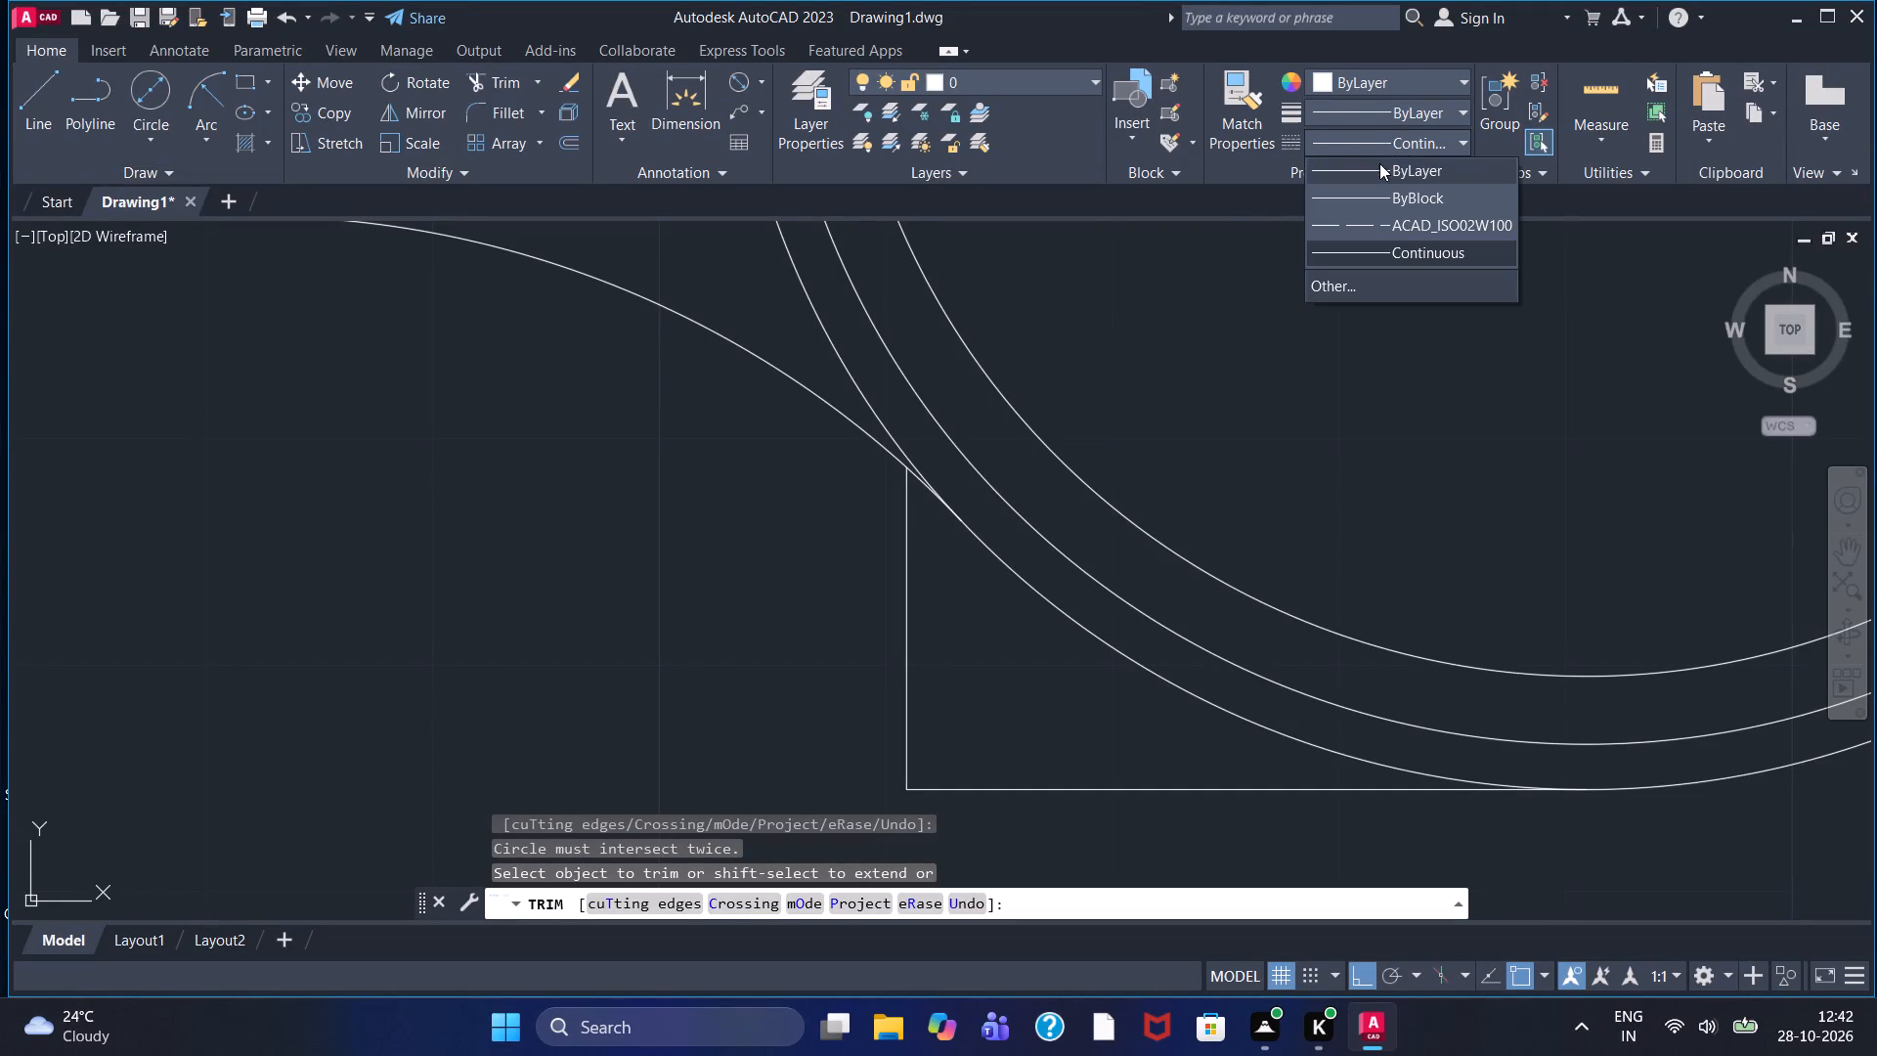
{"action": "left_click", "coordinate": [1432, 234]}
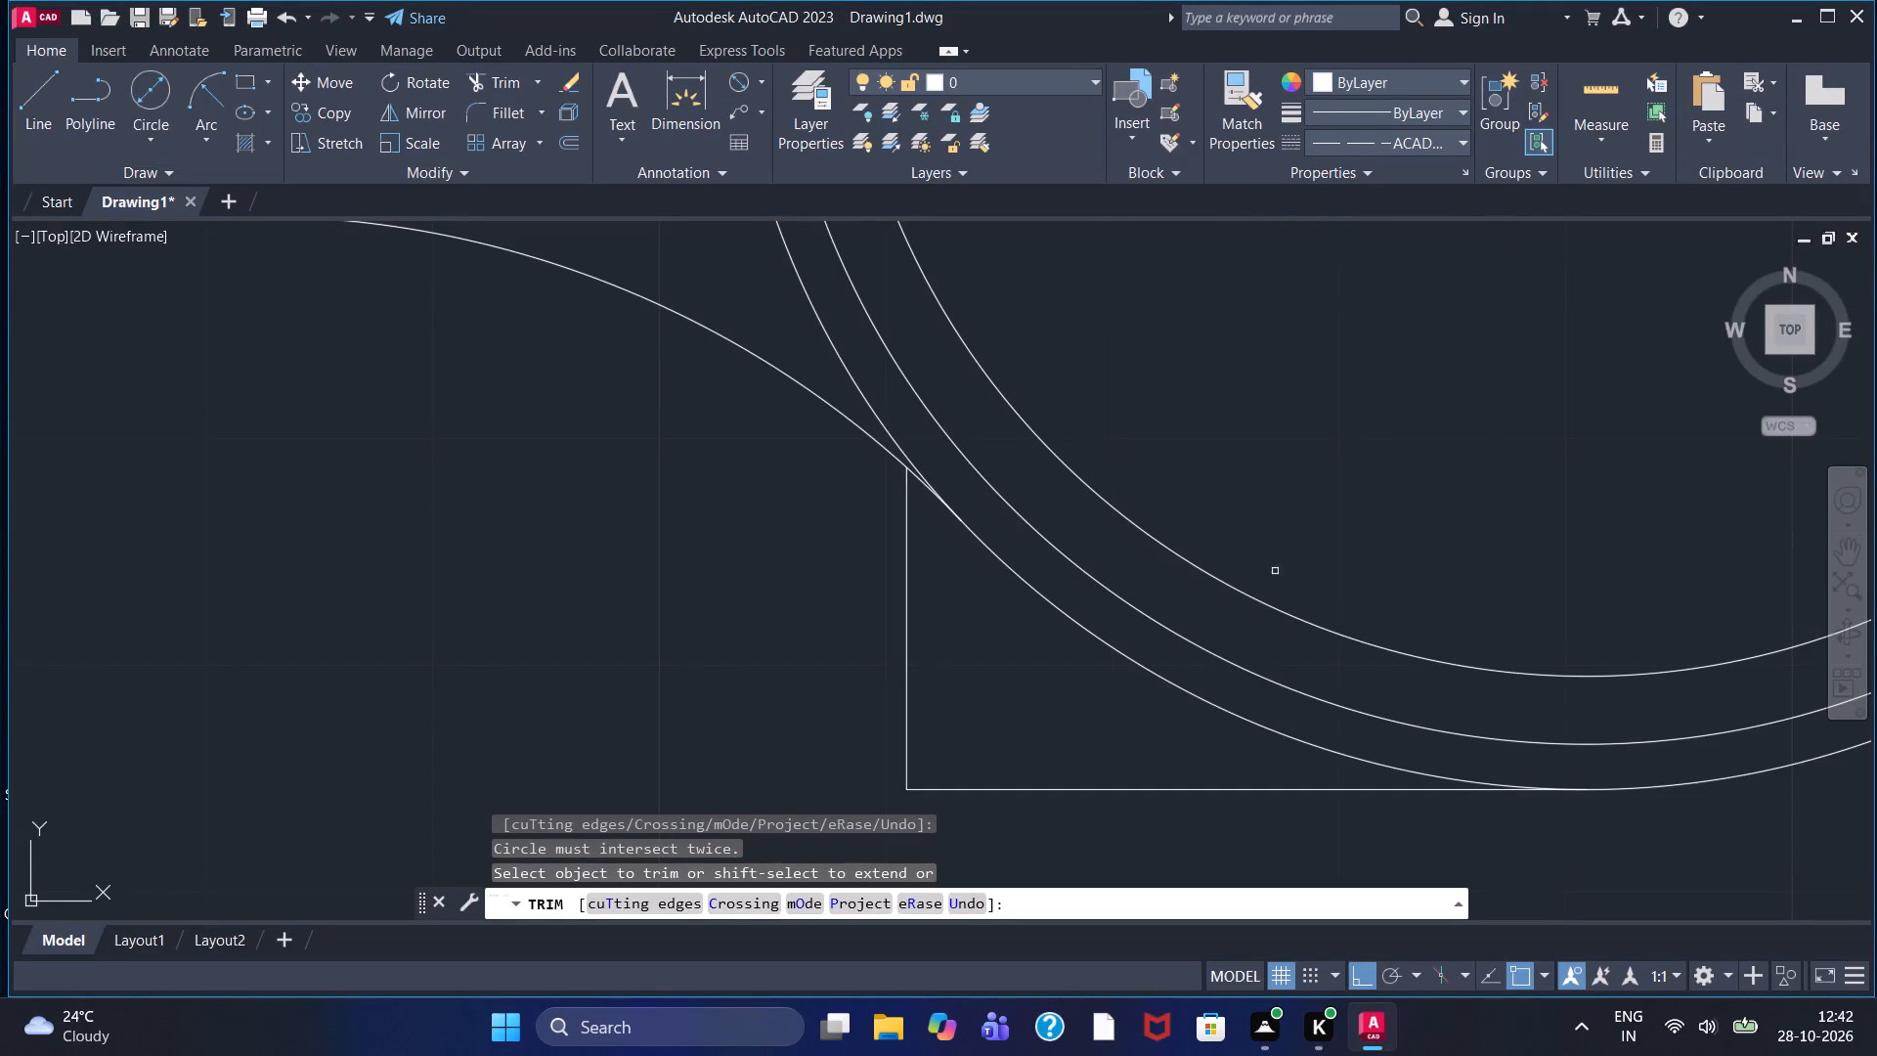
{"action": "left_click", "coordinate": [24, 119]}
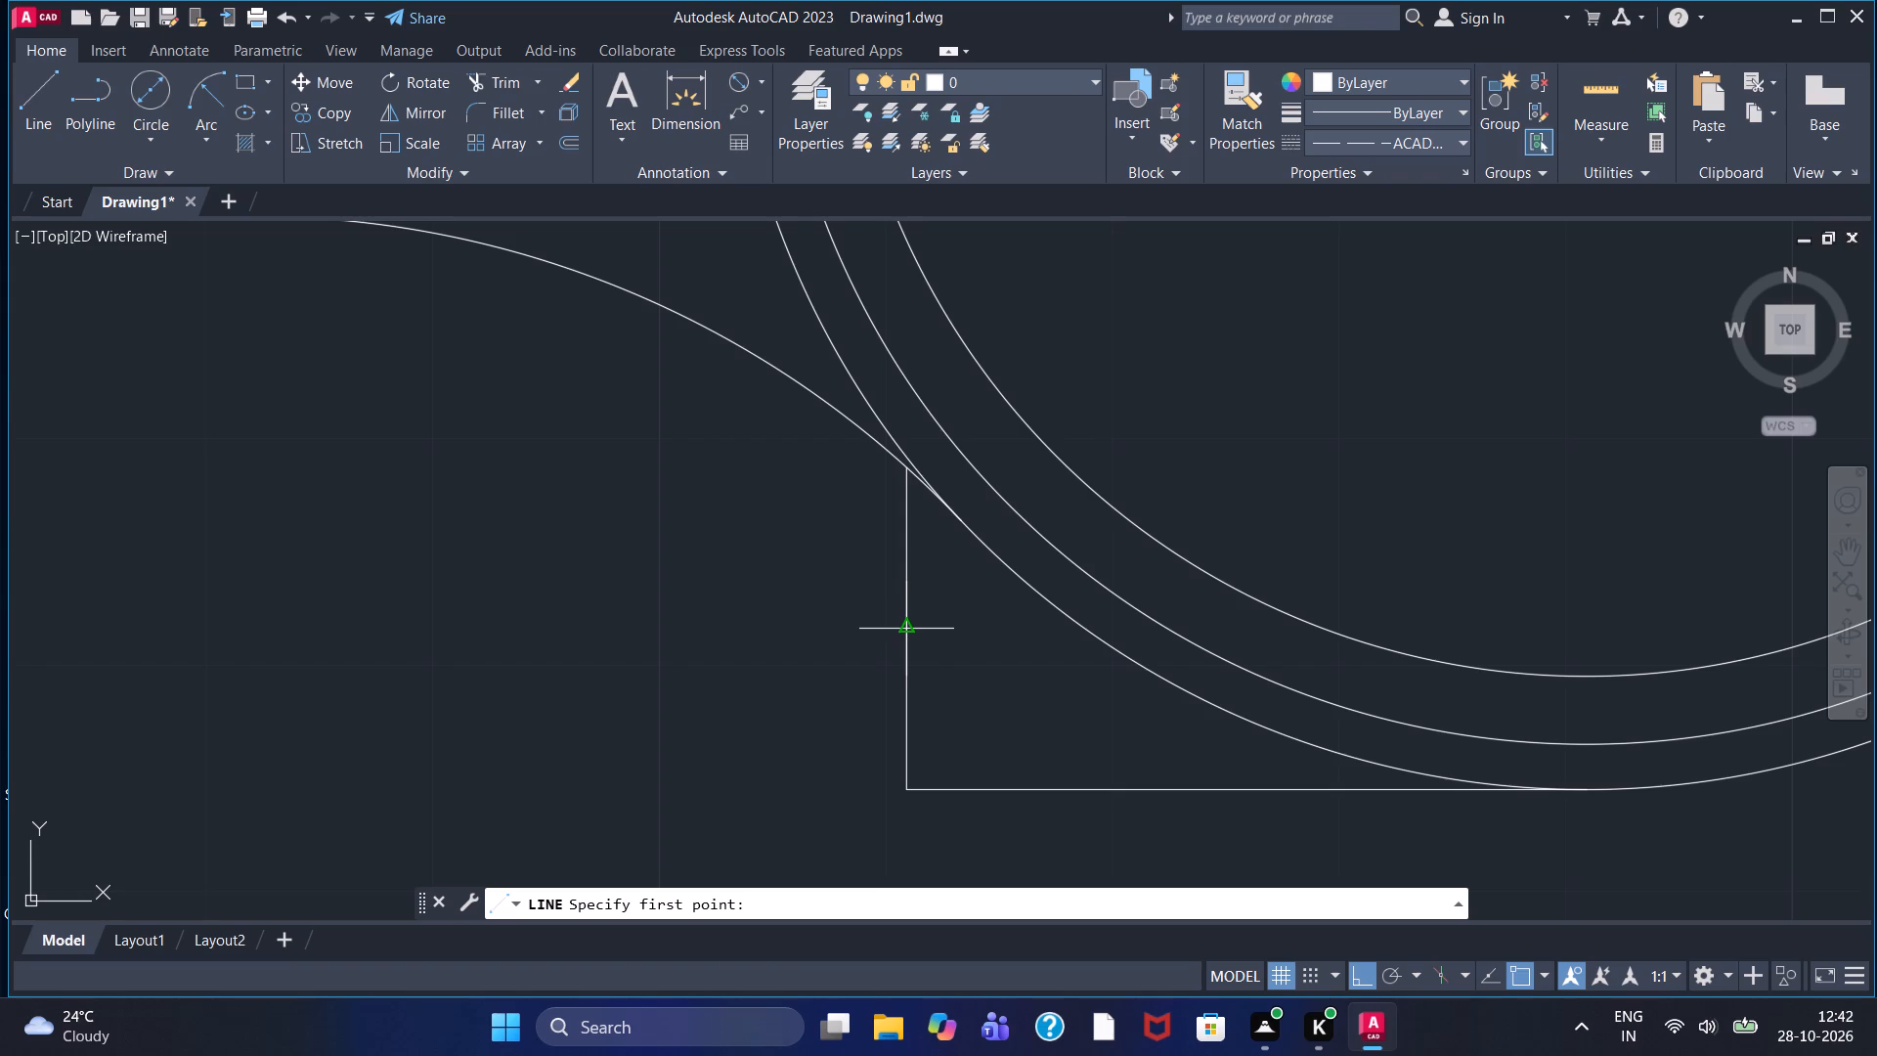
{"action": "left_click", "coordinate": [854, 543]}
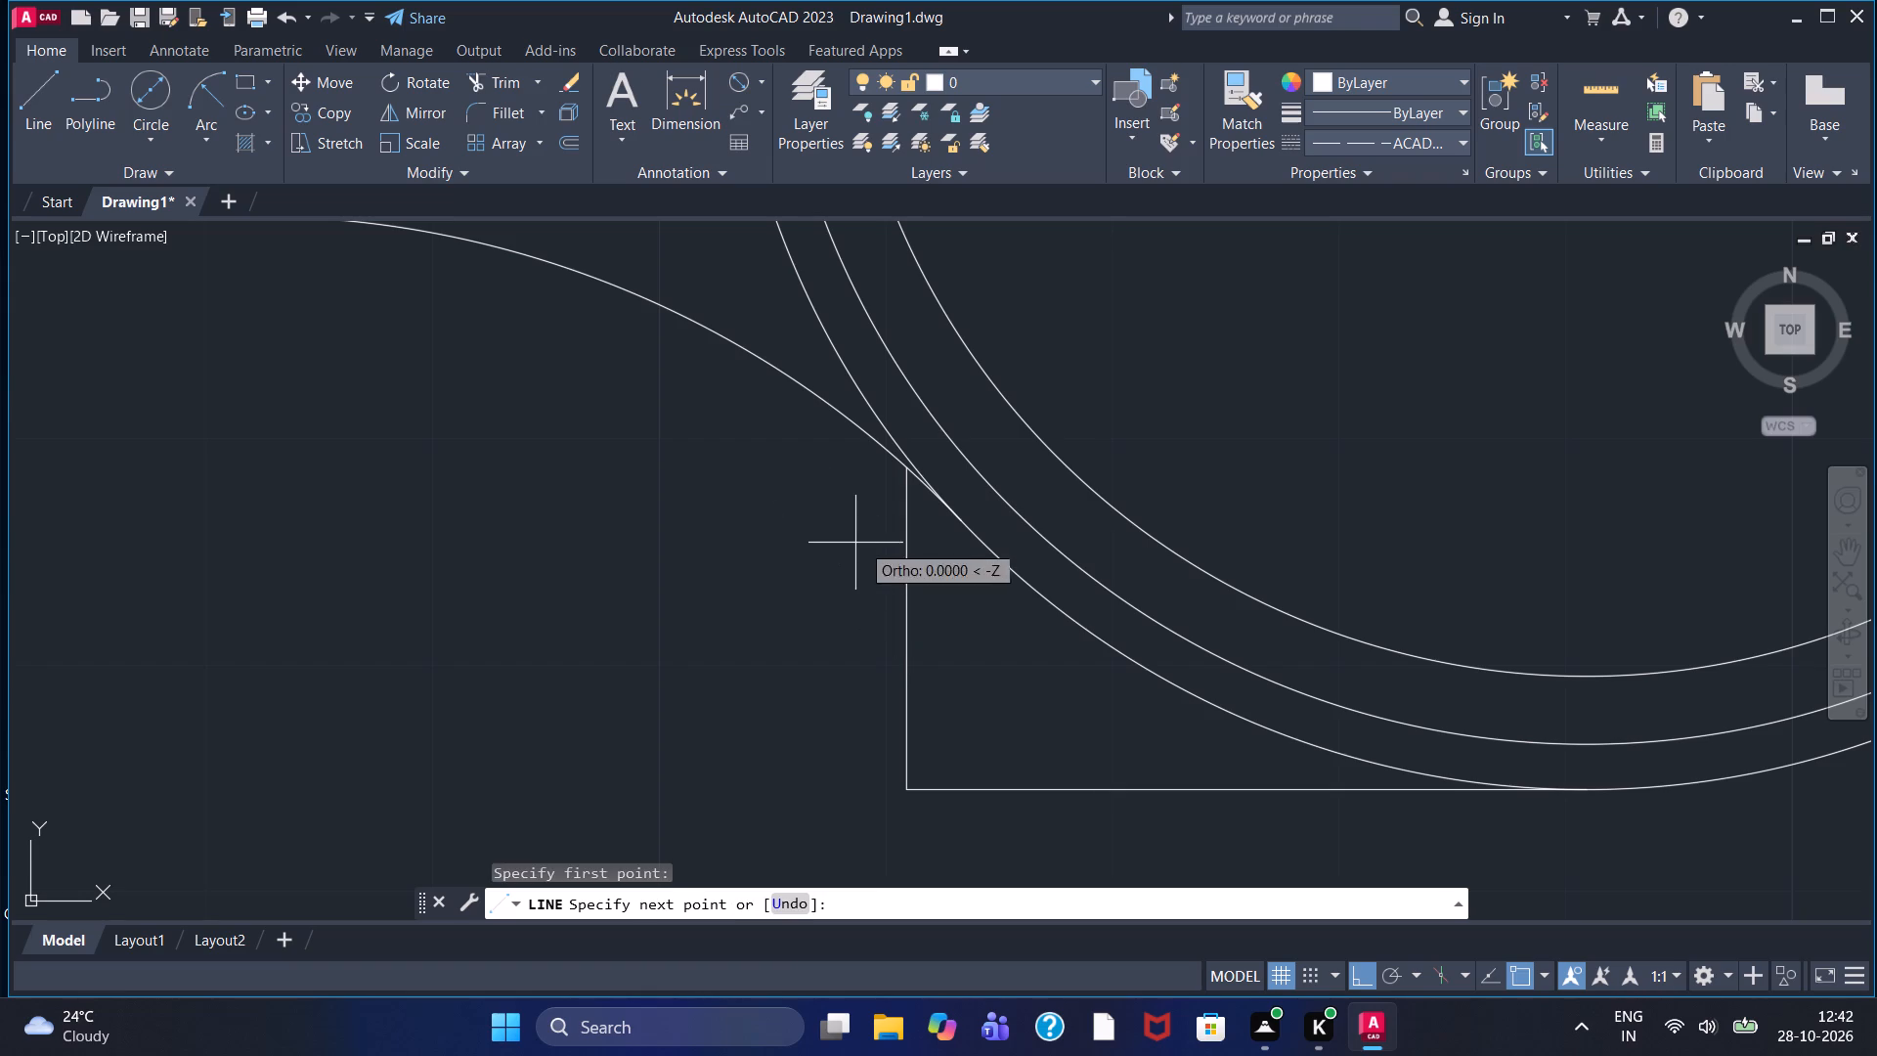
{"action": "left_click", "coordinate": [1248, 529]}
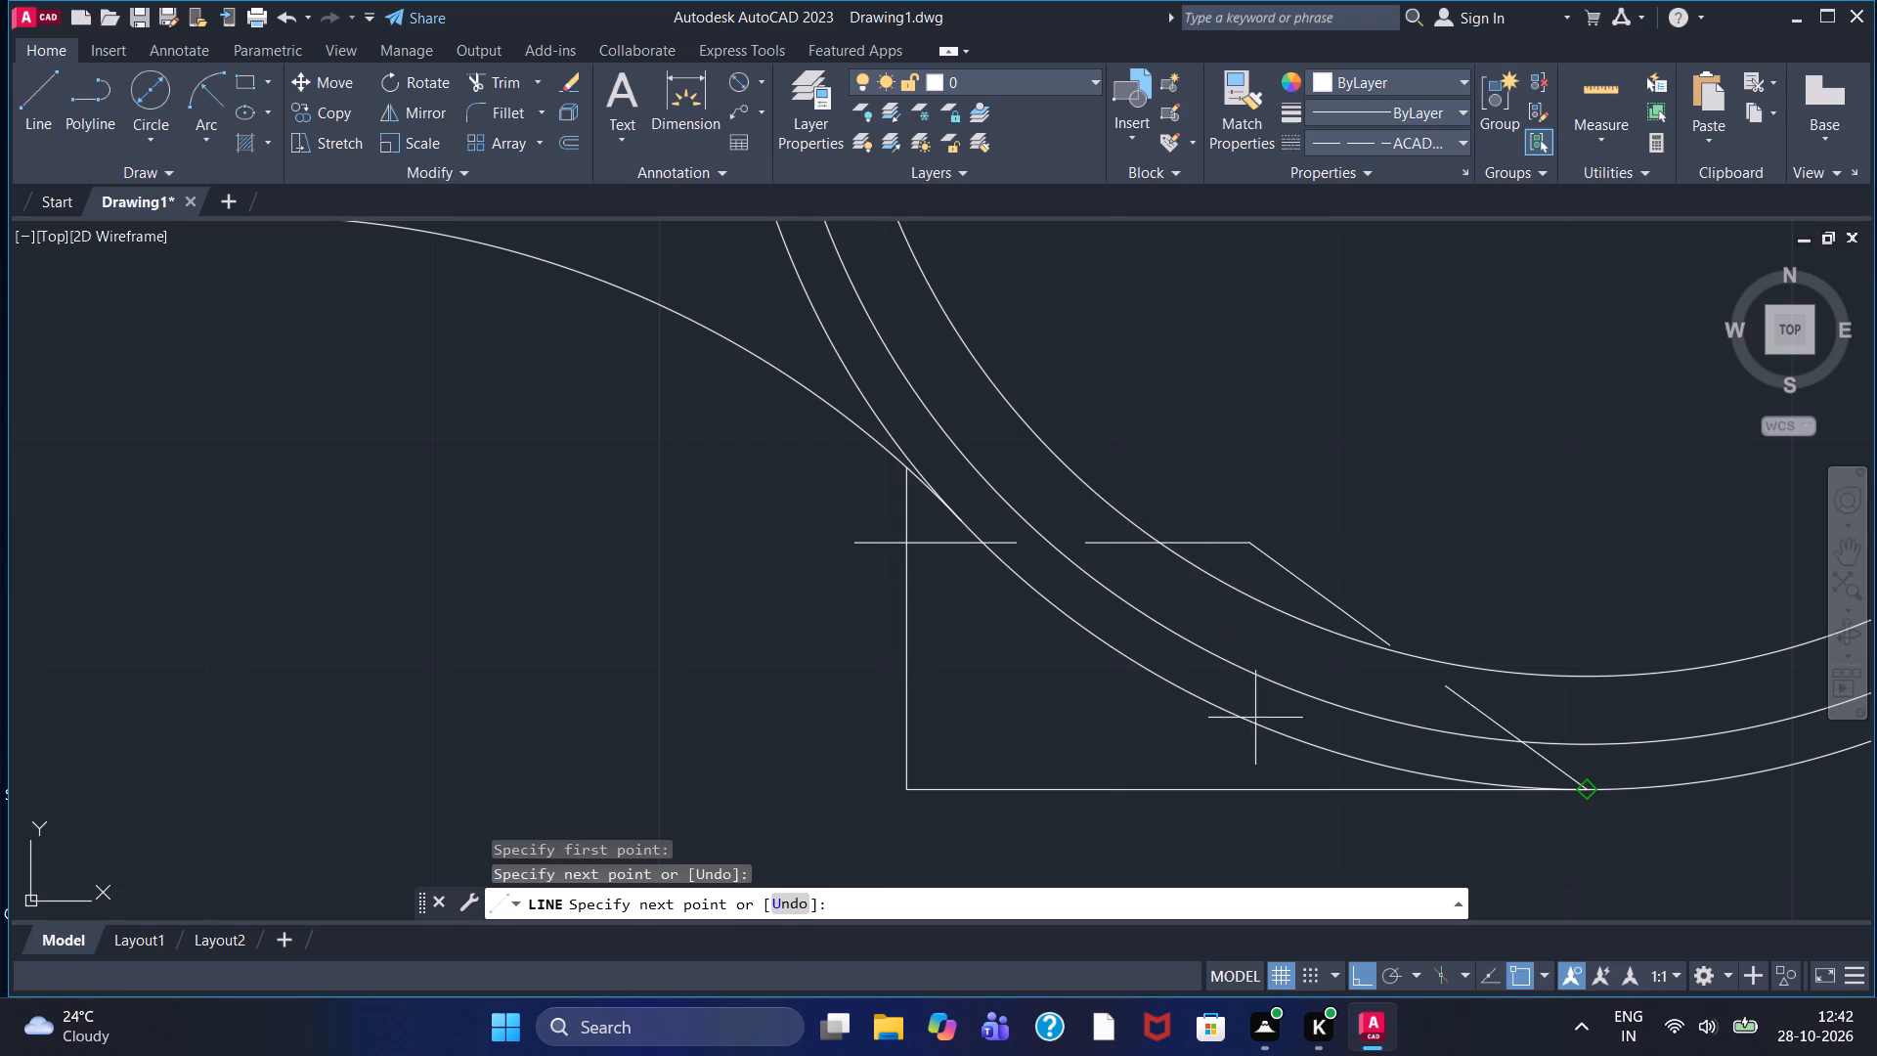
{"action": "scroll", "coordinate": [1245, 720], "scroll_direction": "up", "scroll_amount": 2}
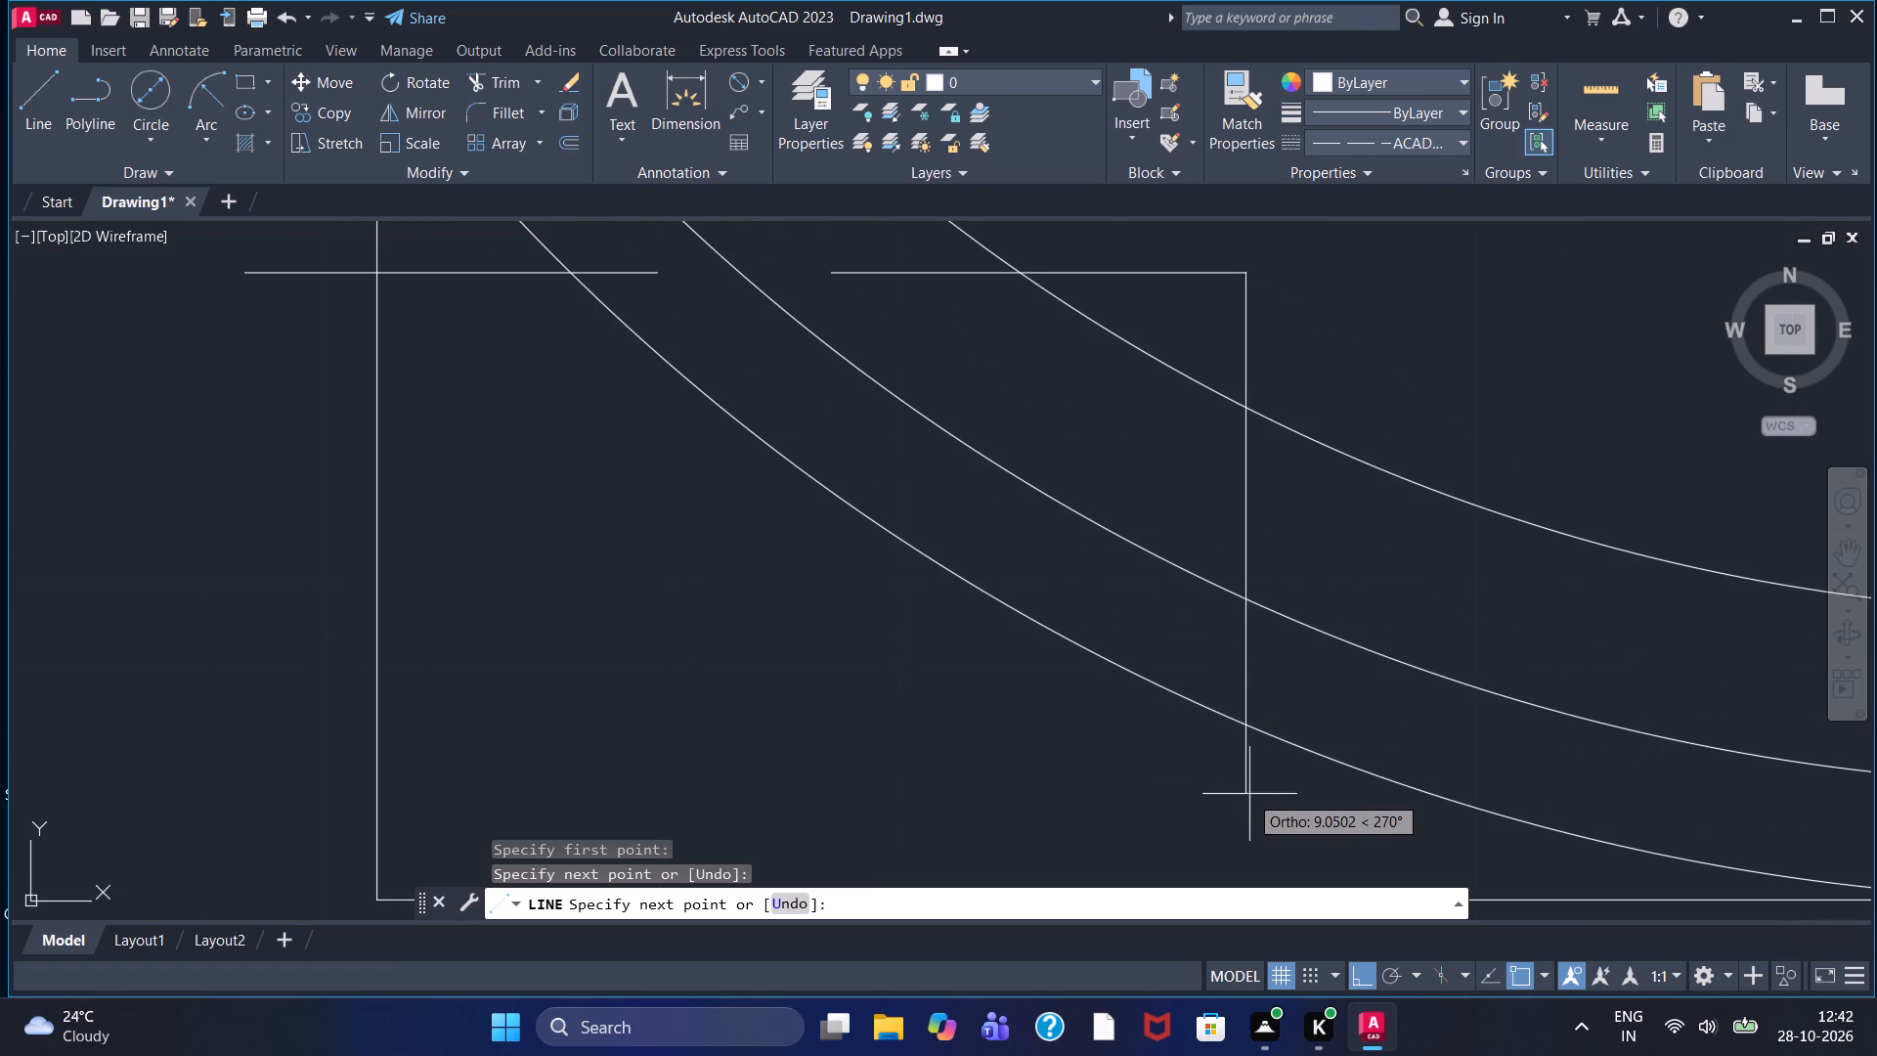
{"action": "left_click", "coordinate": [1245, 766]}
{"action": "right_click", "coordinate": [1245, 766]}
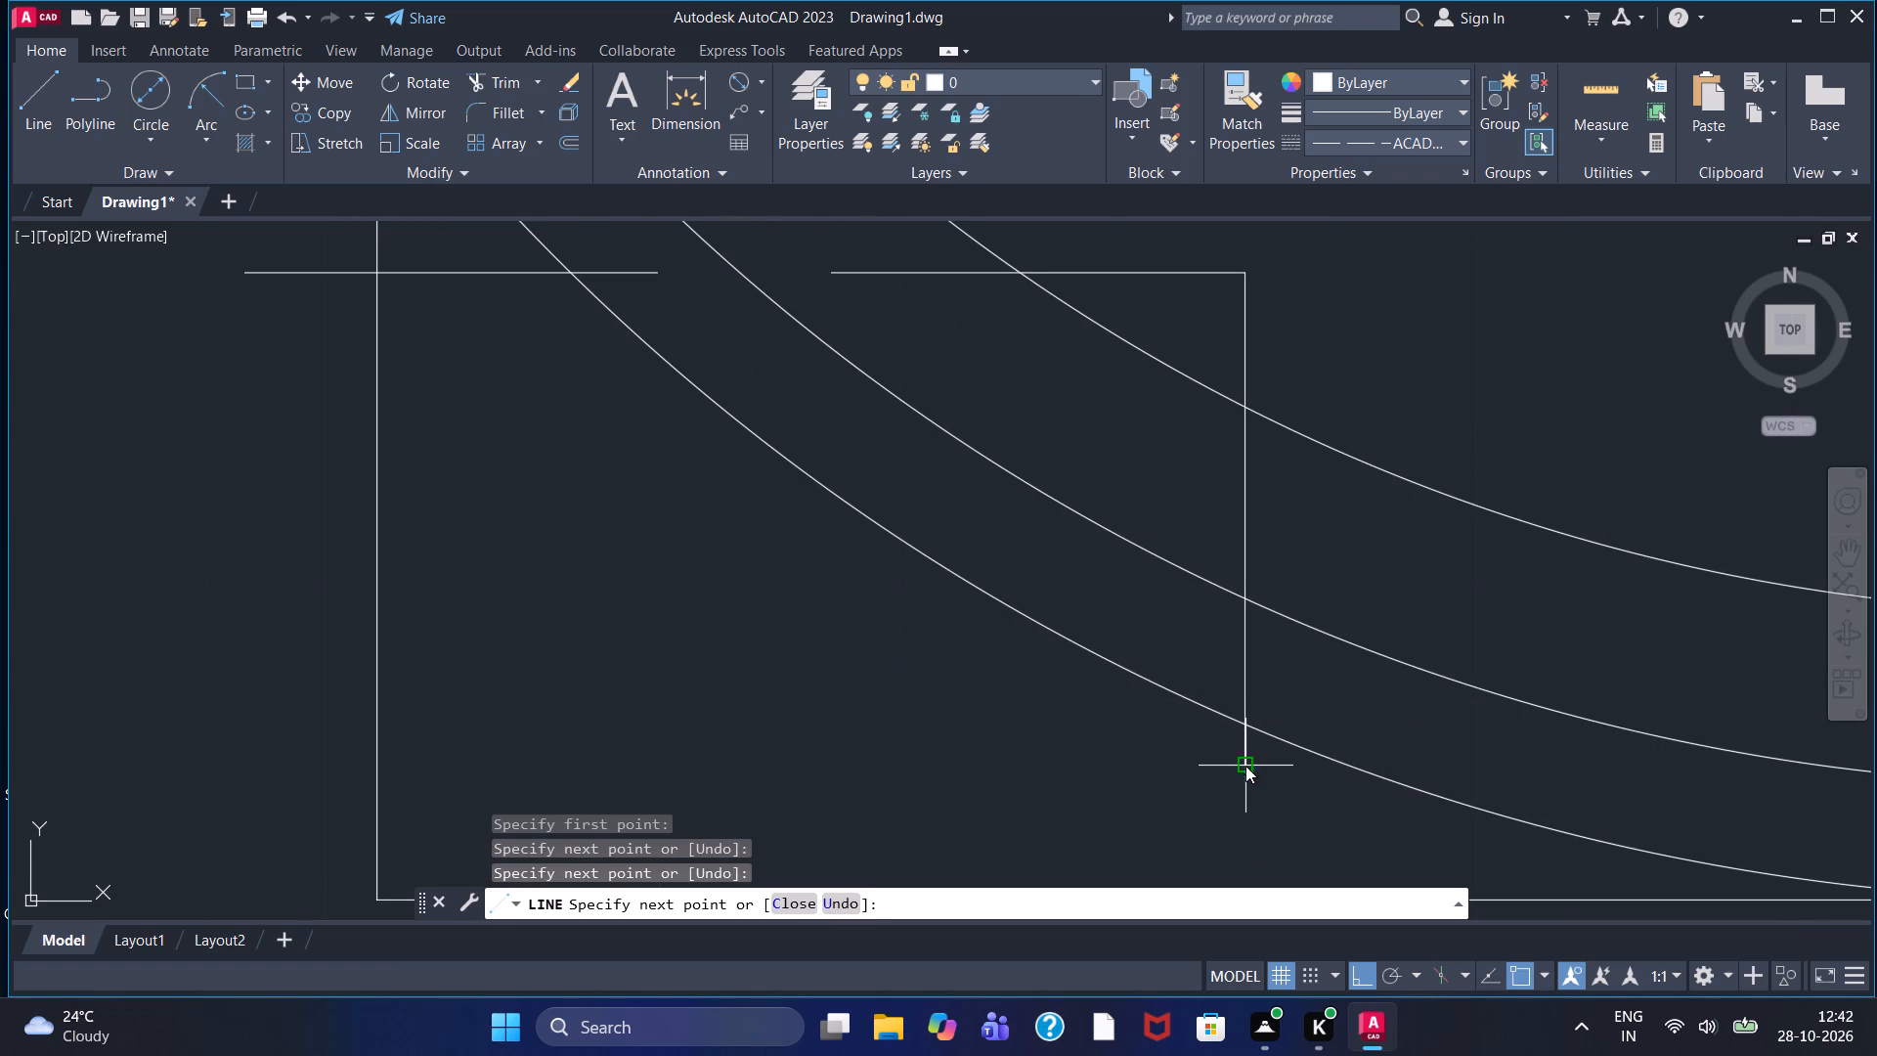
{"action": "left_click", "coordinate": [1321, 471]}
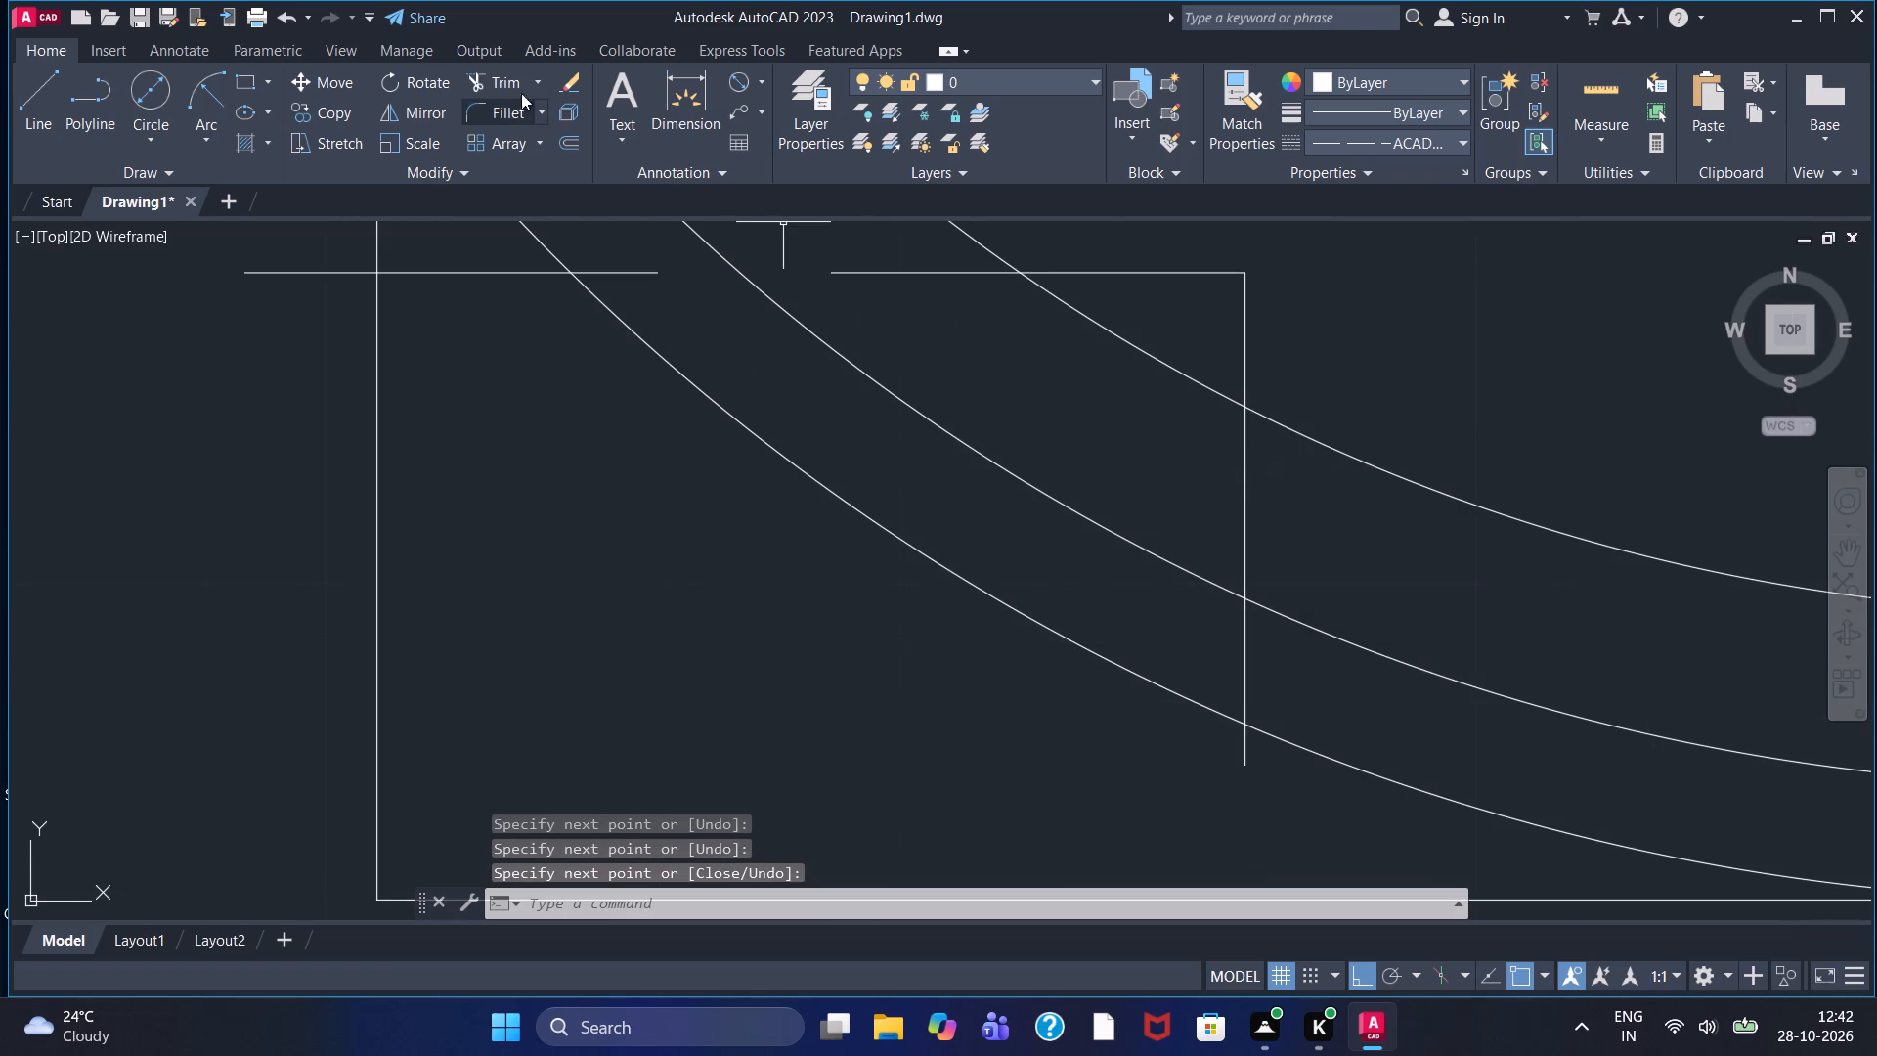
Trim the lower end of the new vertical line back to the large end's outer circle.
{"action": "left_click", "coordinate": [501, 86]}
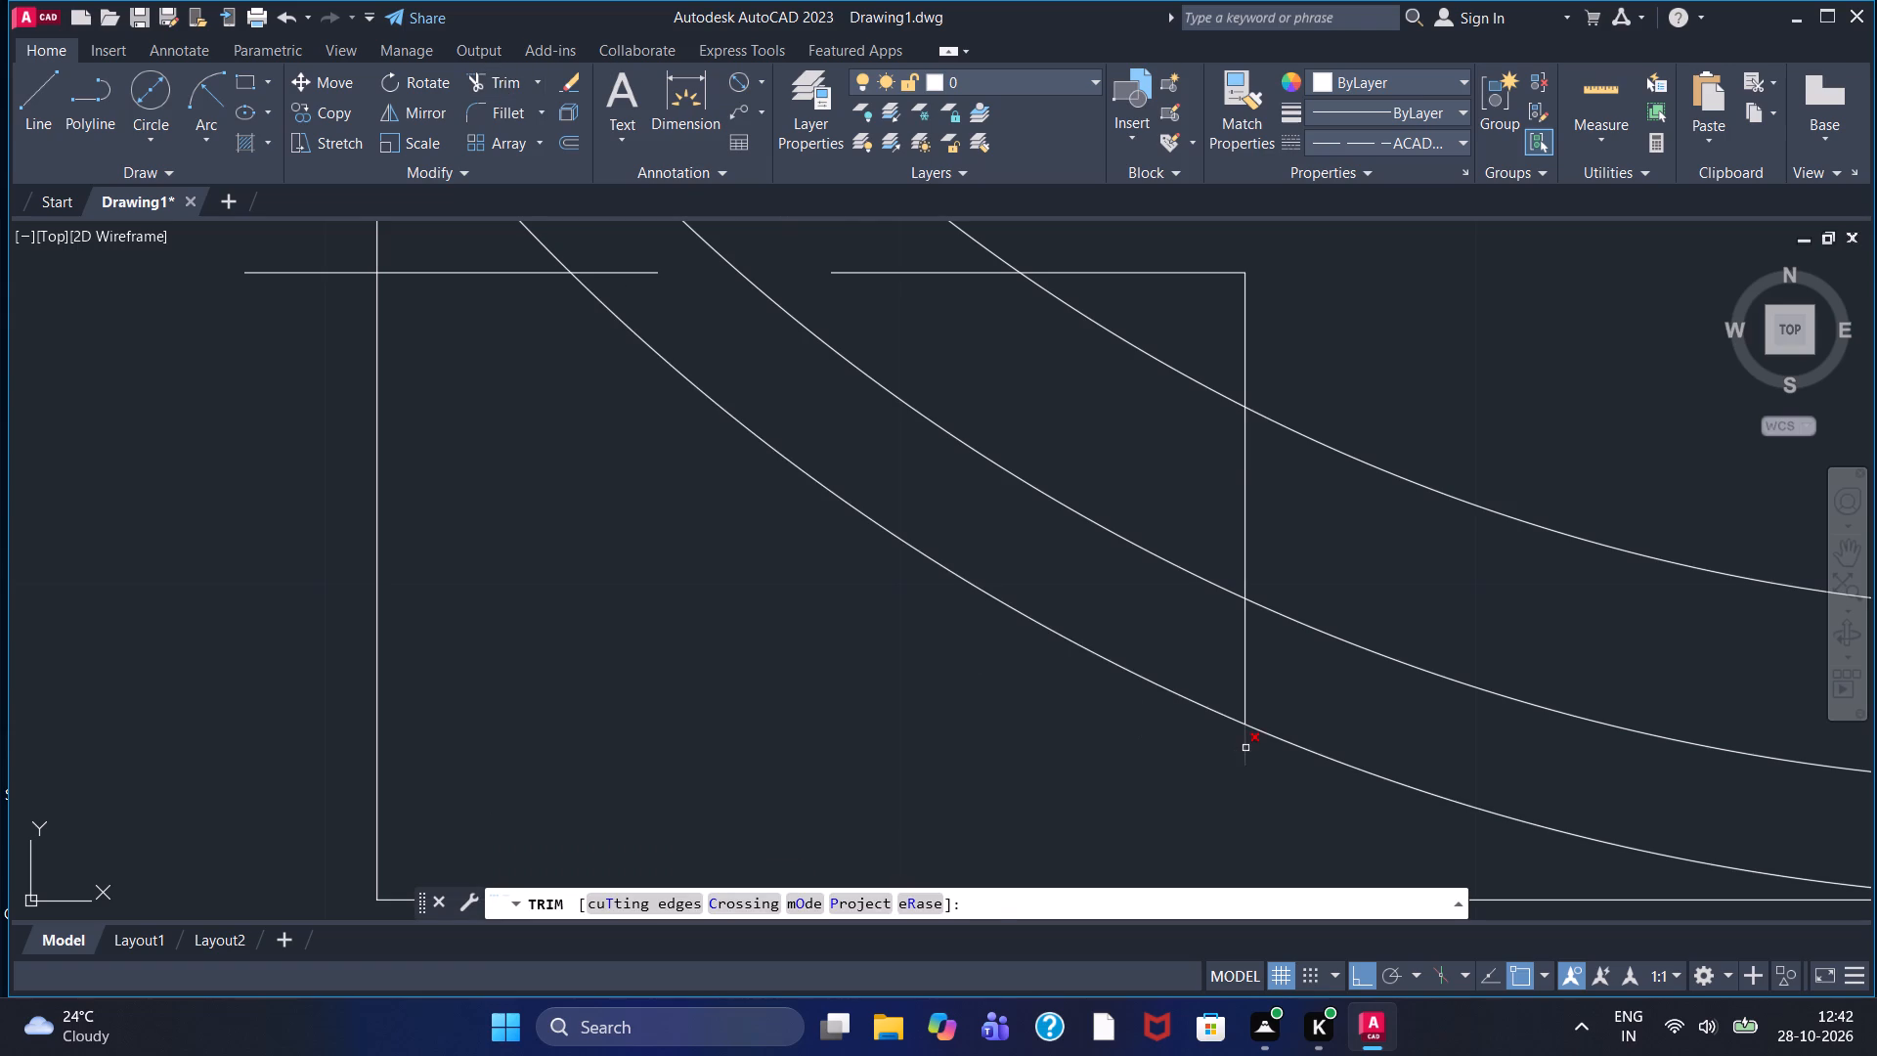
{"action": "left_click", "coordinate": [1245, 748]}
With linetype Continuous, draw a horizontal line from the vertical line's lower end leftwards past the lower block's left side.
{"action": "left_click", "coordinate": [41, 83]}
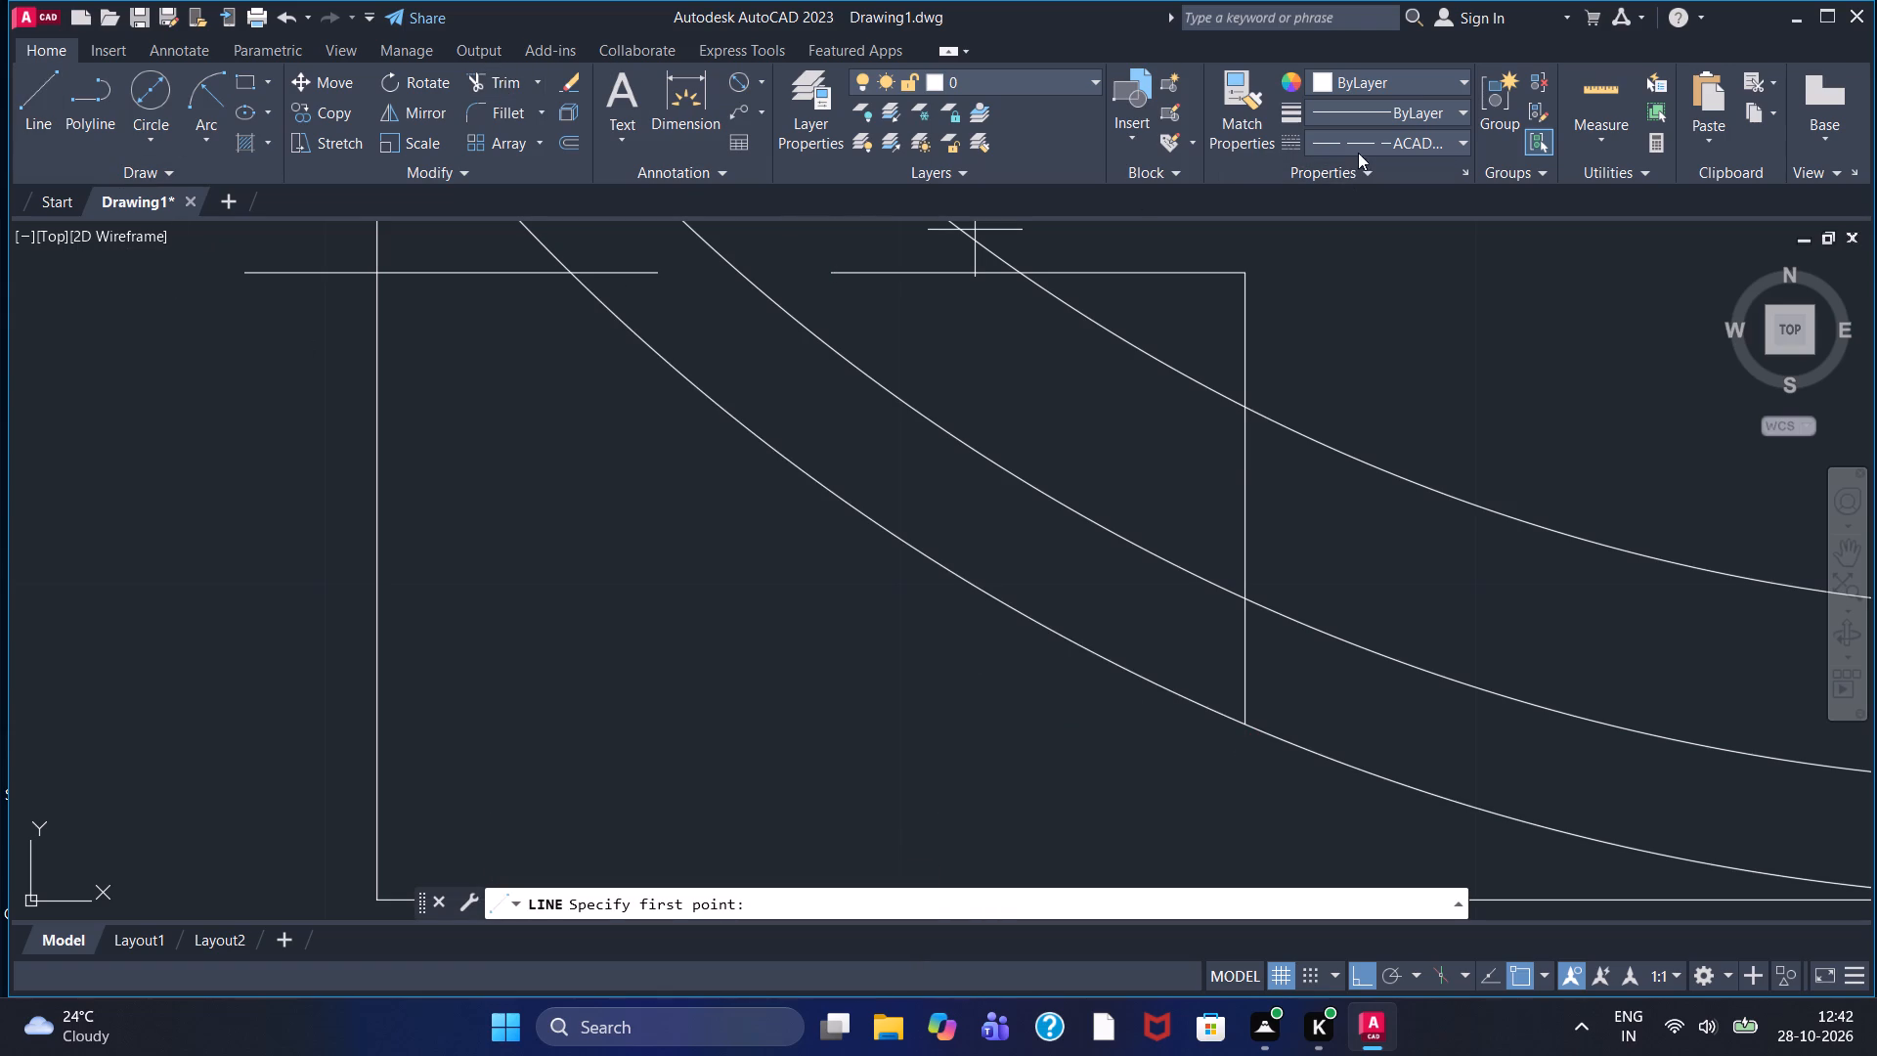
{"action": "left_click", "coordinate": [1358, 141]}
{"action": "left_click", "coordinate": [1376, 255]}
{"action": "left_click_drag", "start_coordinate": [1242, 725], "coordinate": [1233, 725]}
{"action": "left_click", "coordinate": [152, 726]}
{"action": "right_click", "coordinate": [152, 726]}
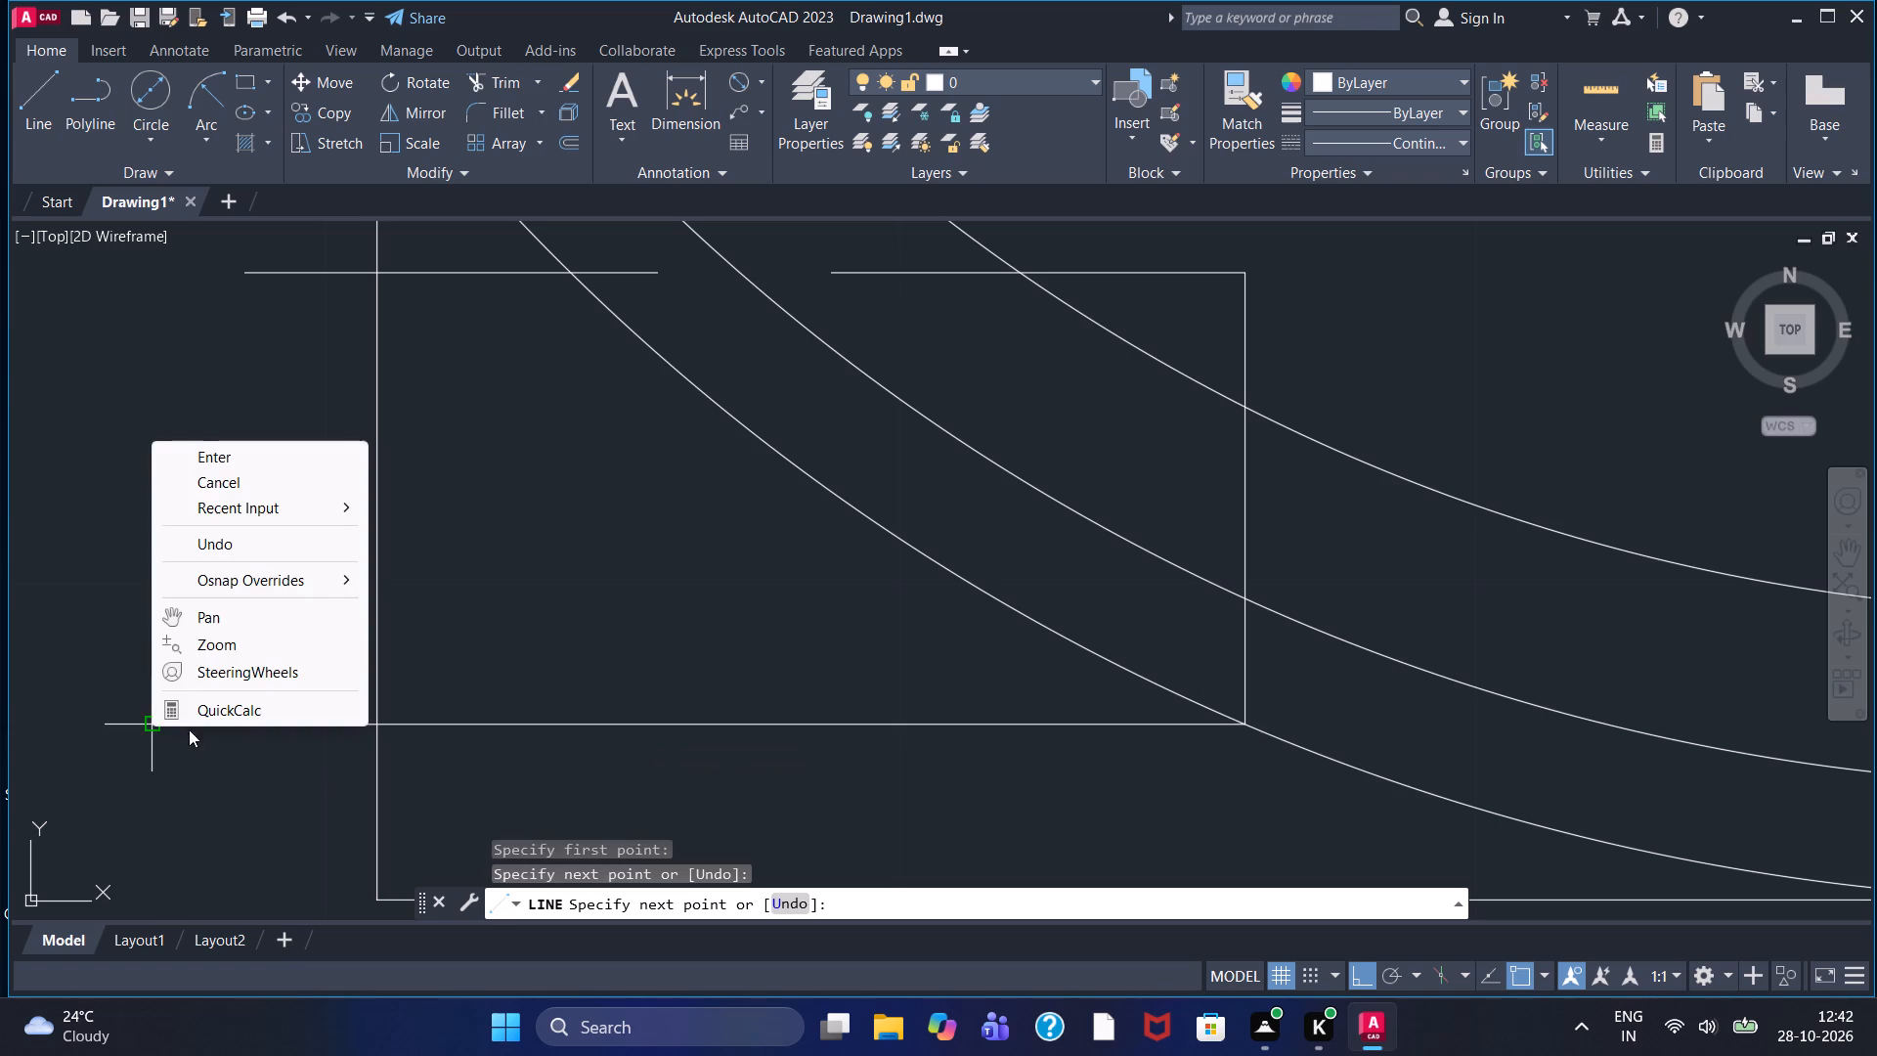
{"action": "left_click", "coordinate": [240, 457]}
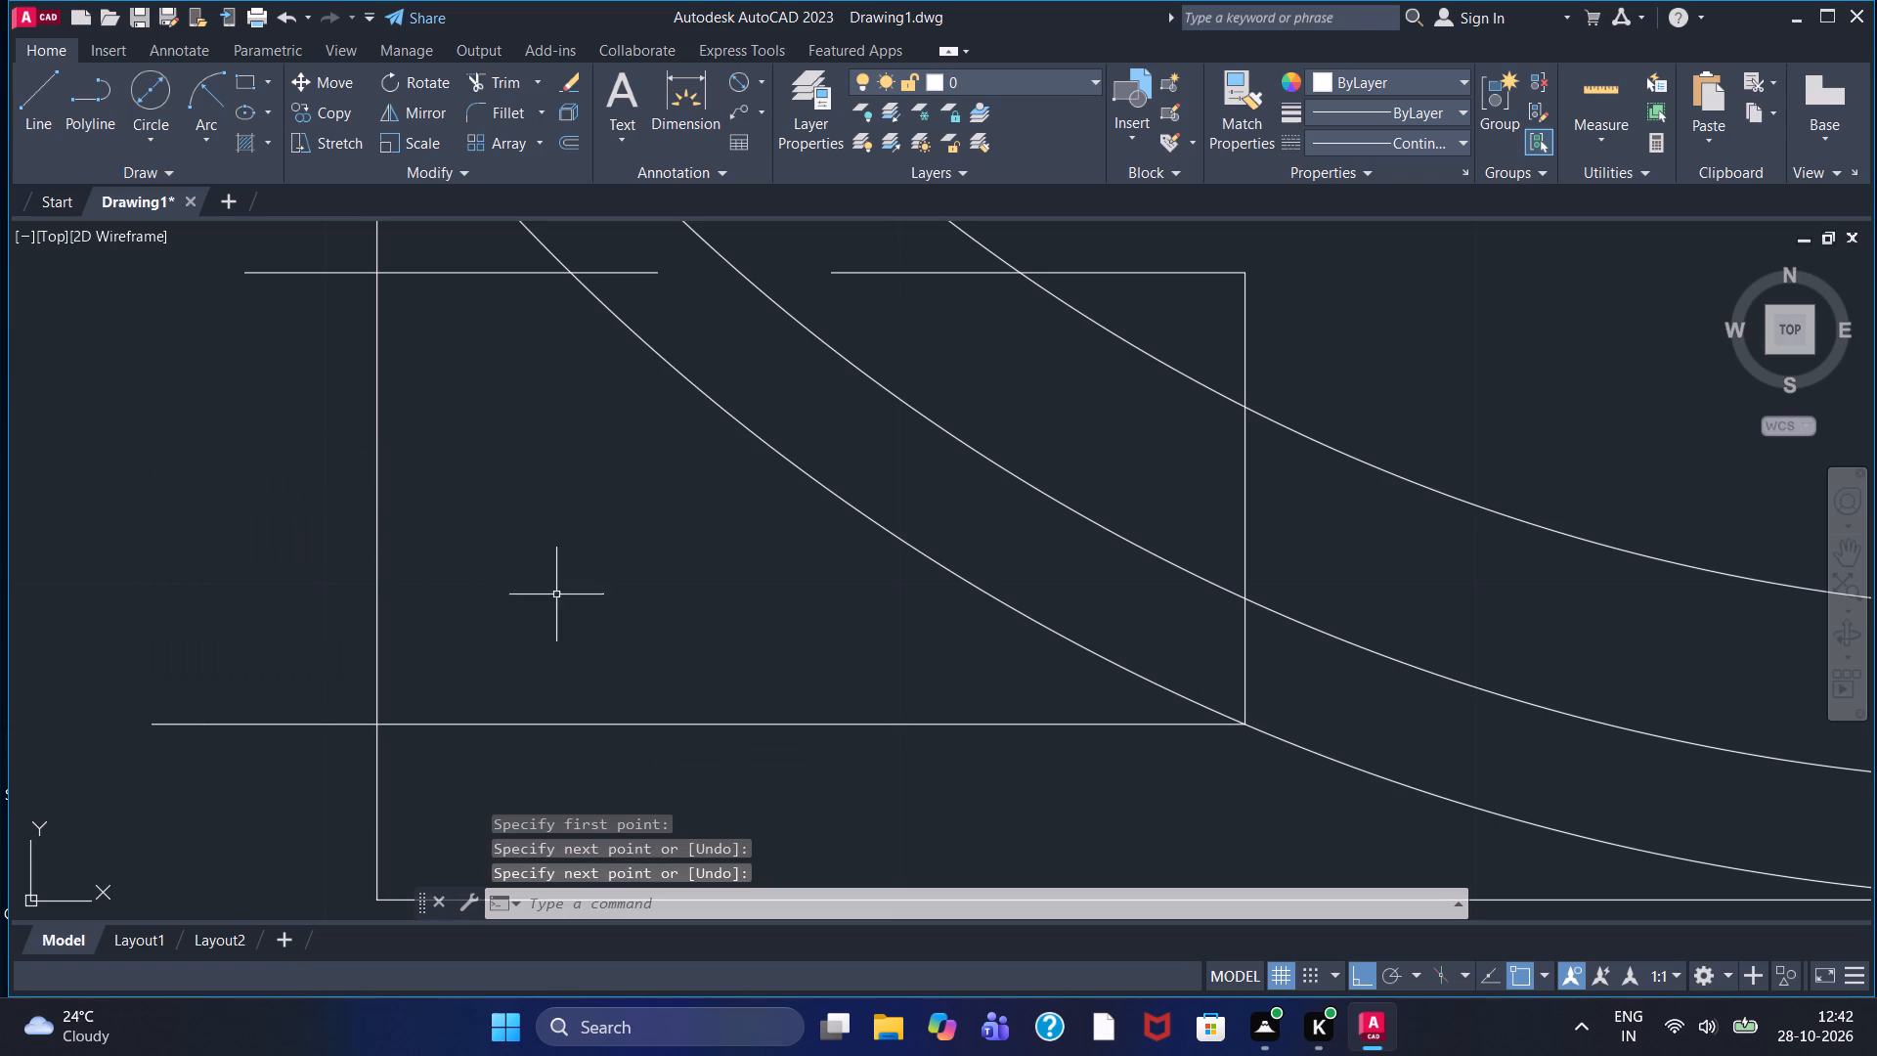
With linetype ACAD_ISO02W100, draw a line 2 downwards from the solid line's left end, continuing horizontally rightwards past the large end's outer circle.
{"action": "scroll", "coordinate": [734, 723], "scroll_direction": "down", "scroll_amount": 1}
{"action": "middle_click_drag", "start_coordinate": [786, 772], "coordinate": [738, 609]}
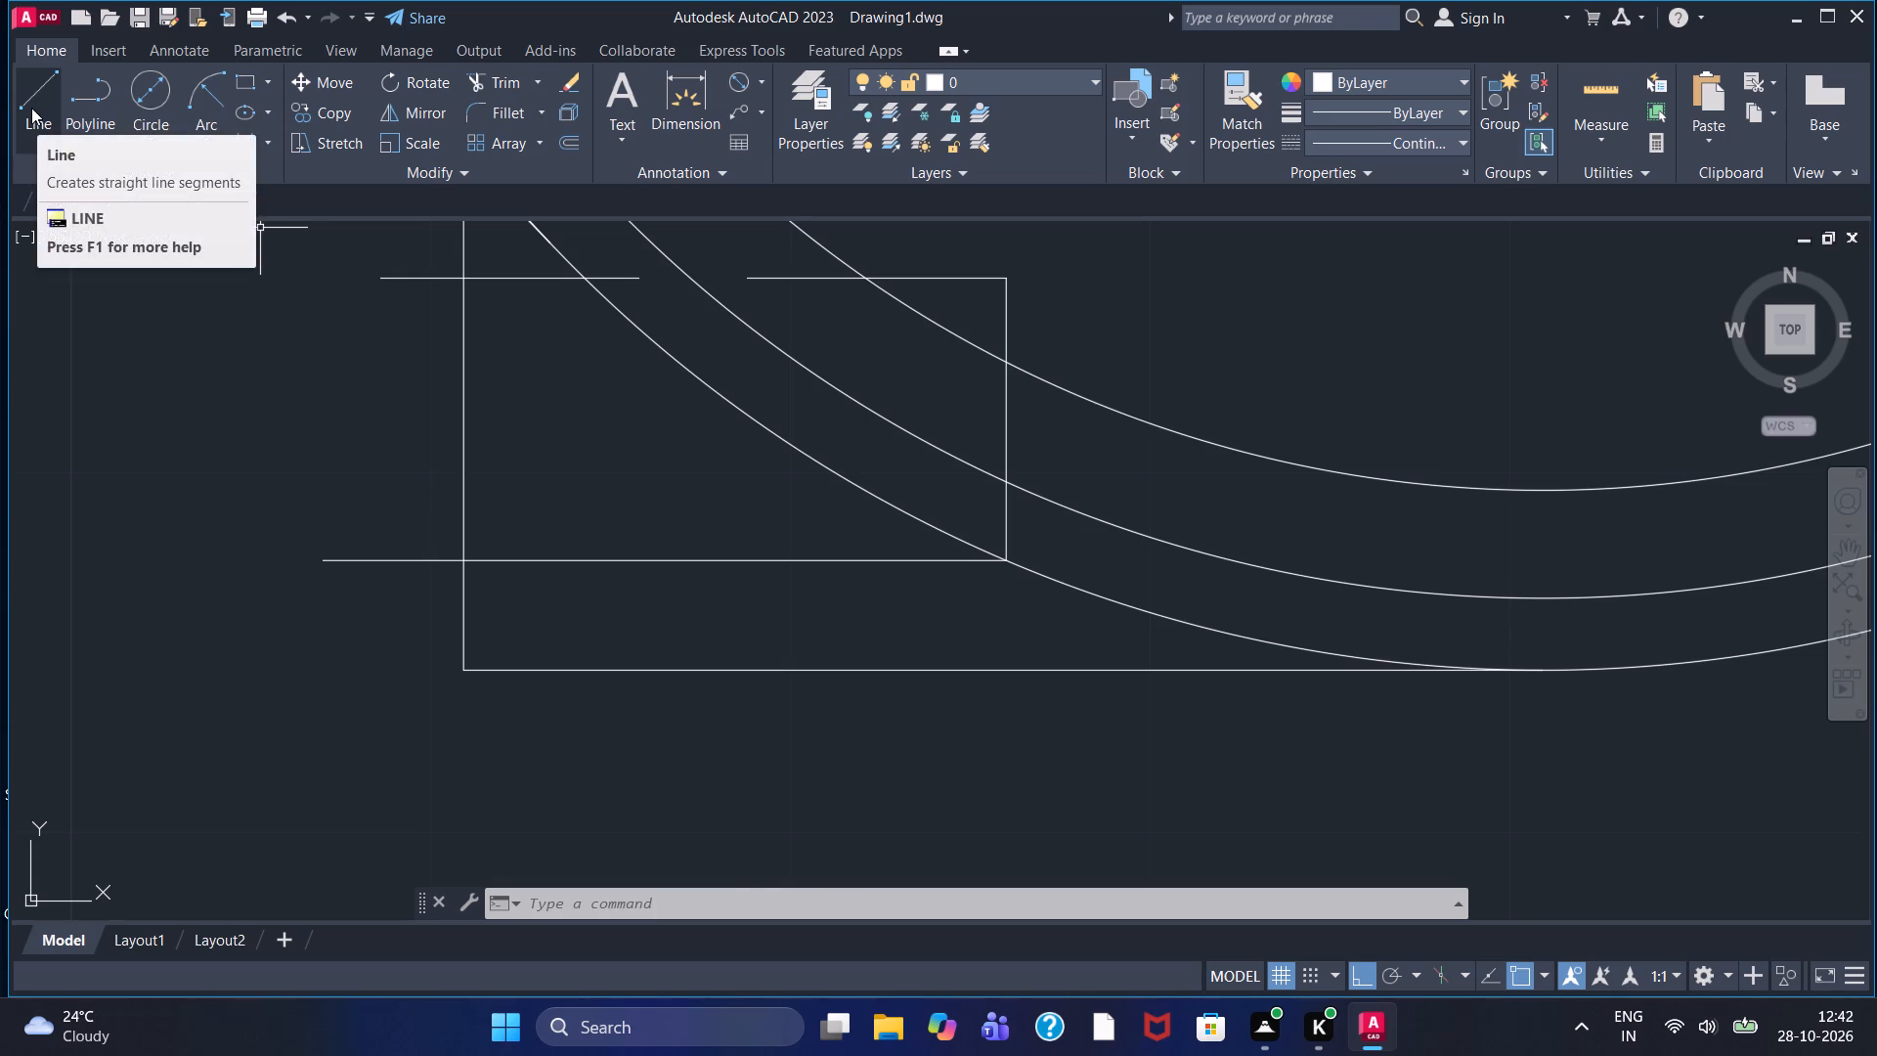
{"action": "left_click", "coordinate": [1322, 140]}
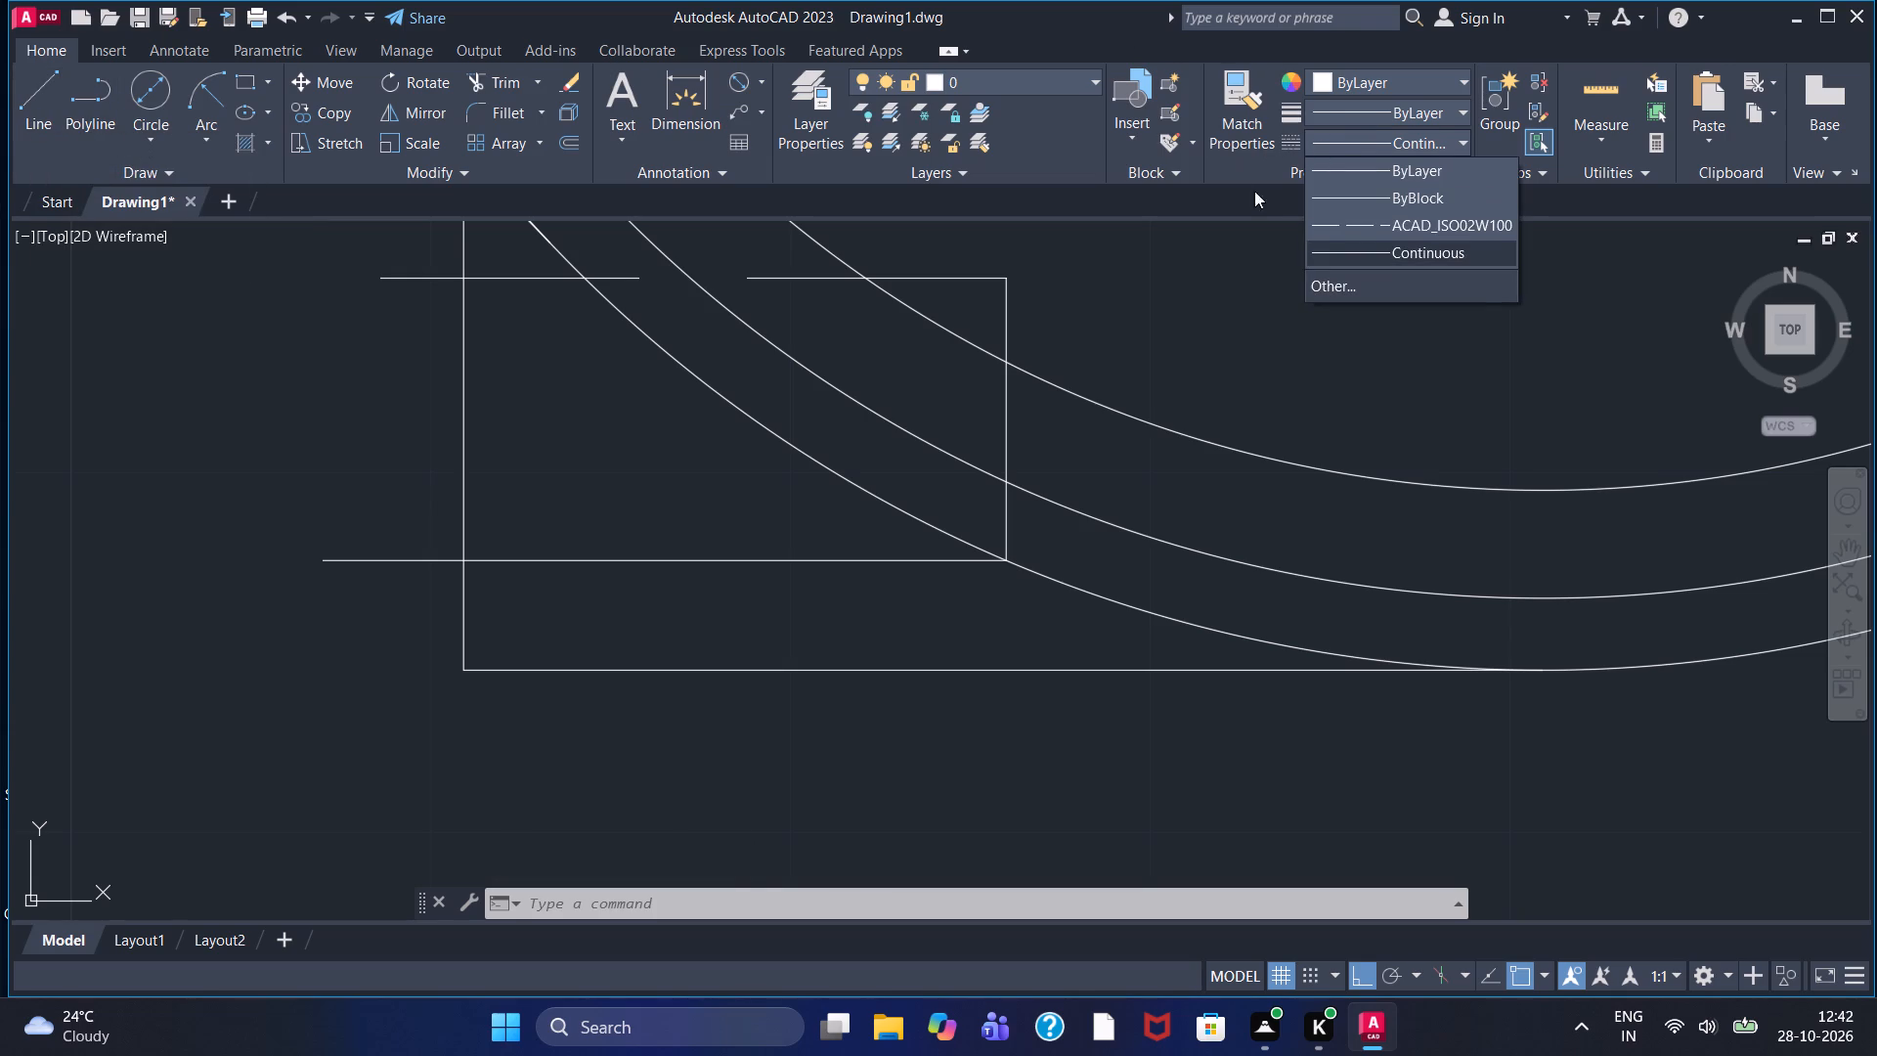
{"action": "left_click", "coordinate": [1344, 226]}
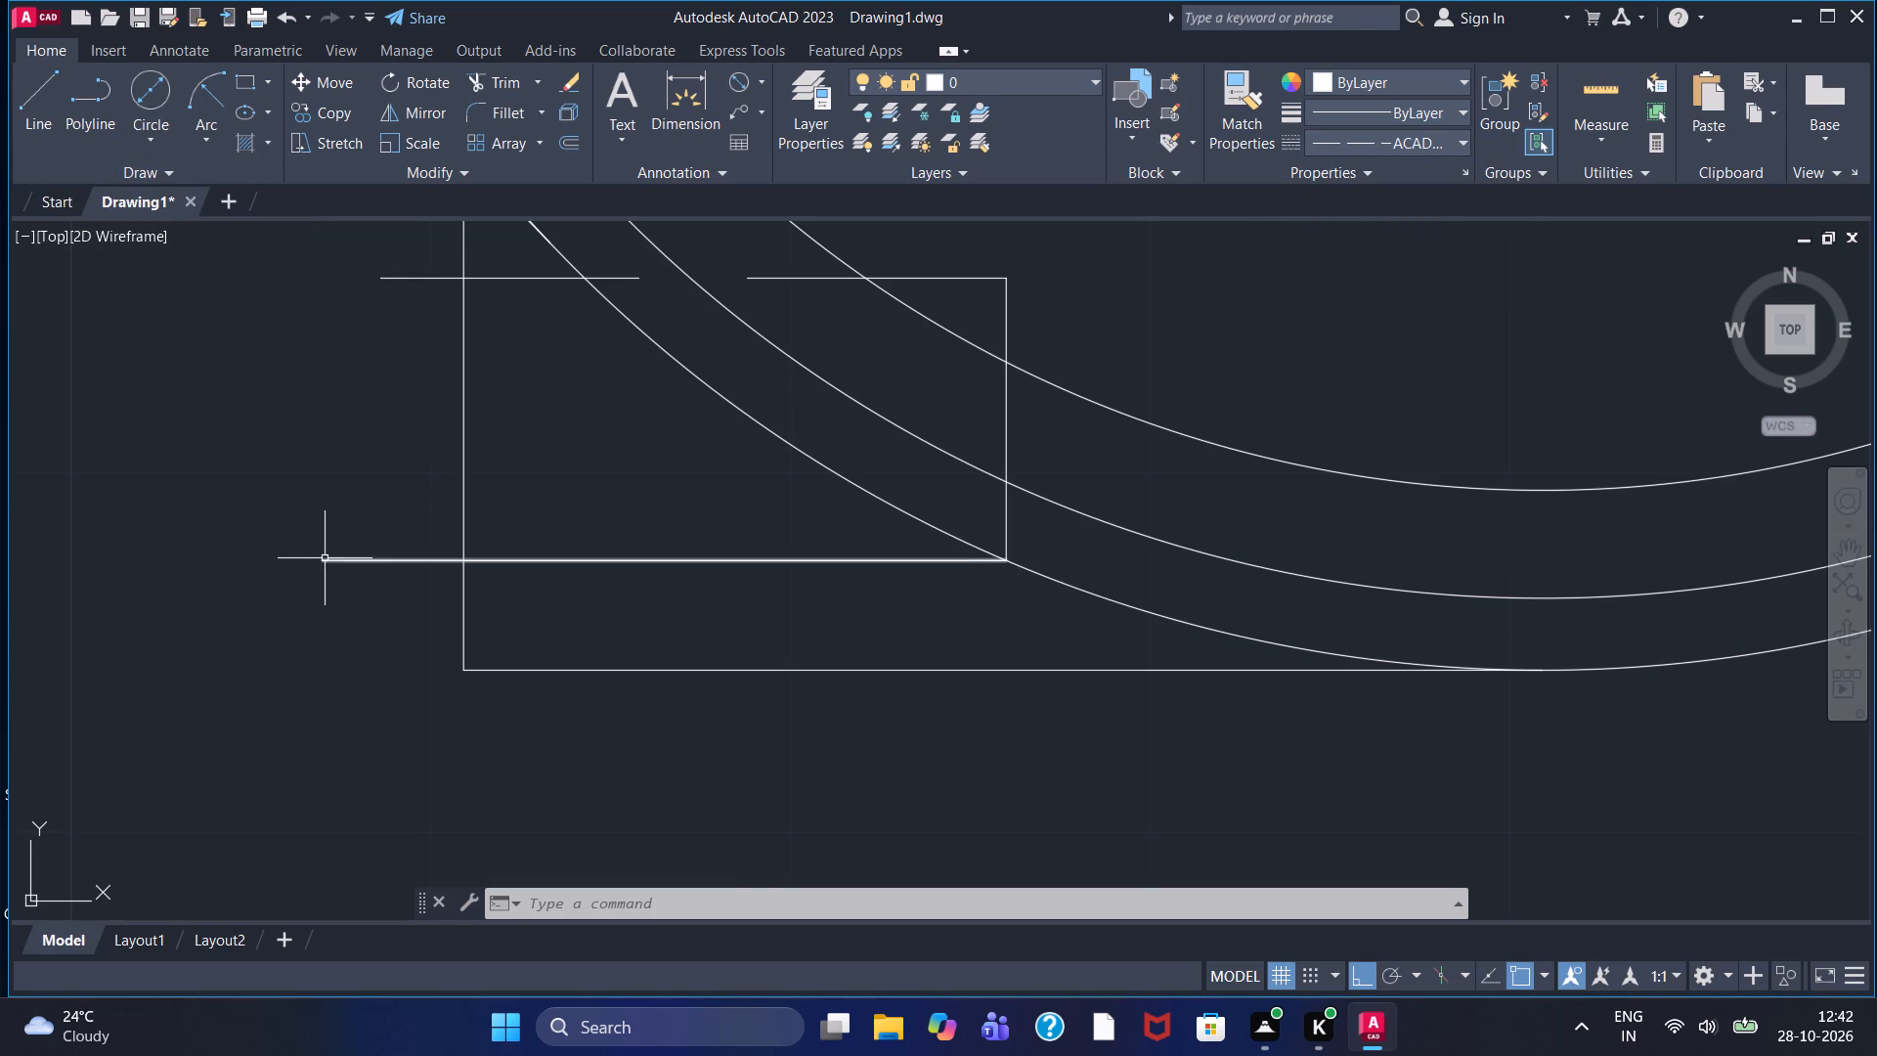
{"action": "left_click", "coordinate": [33, 111]}
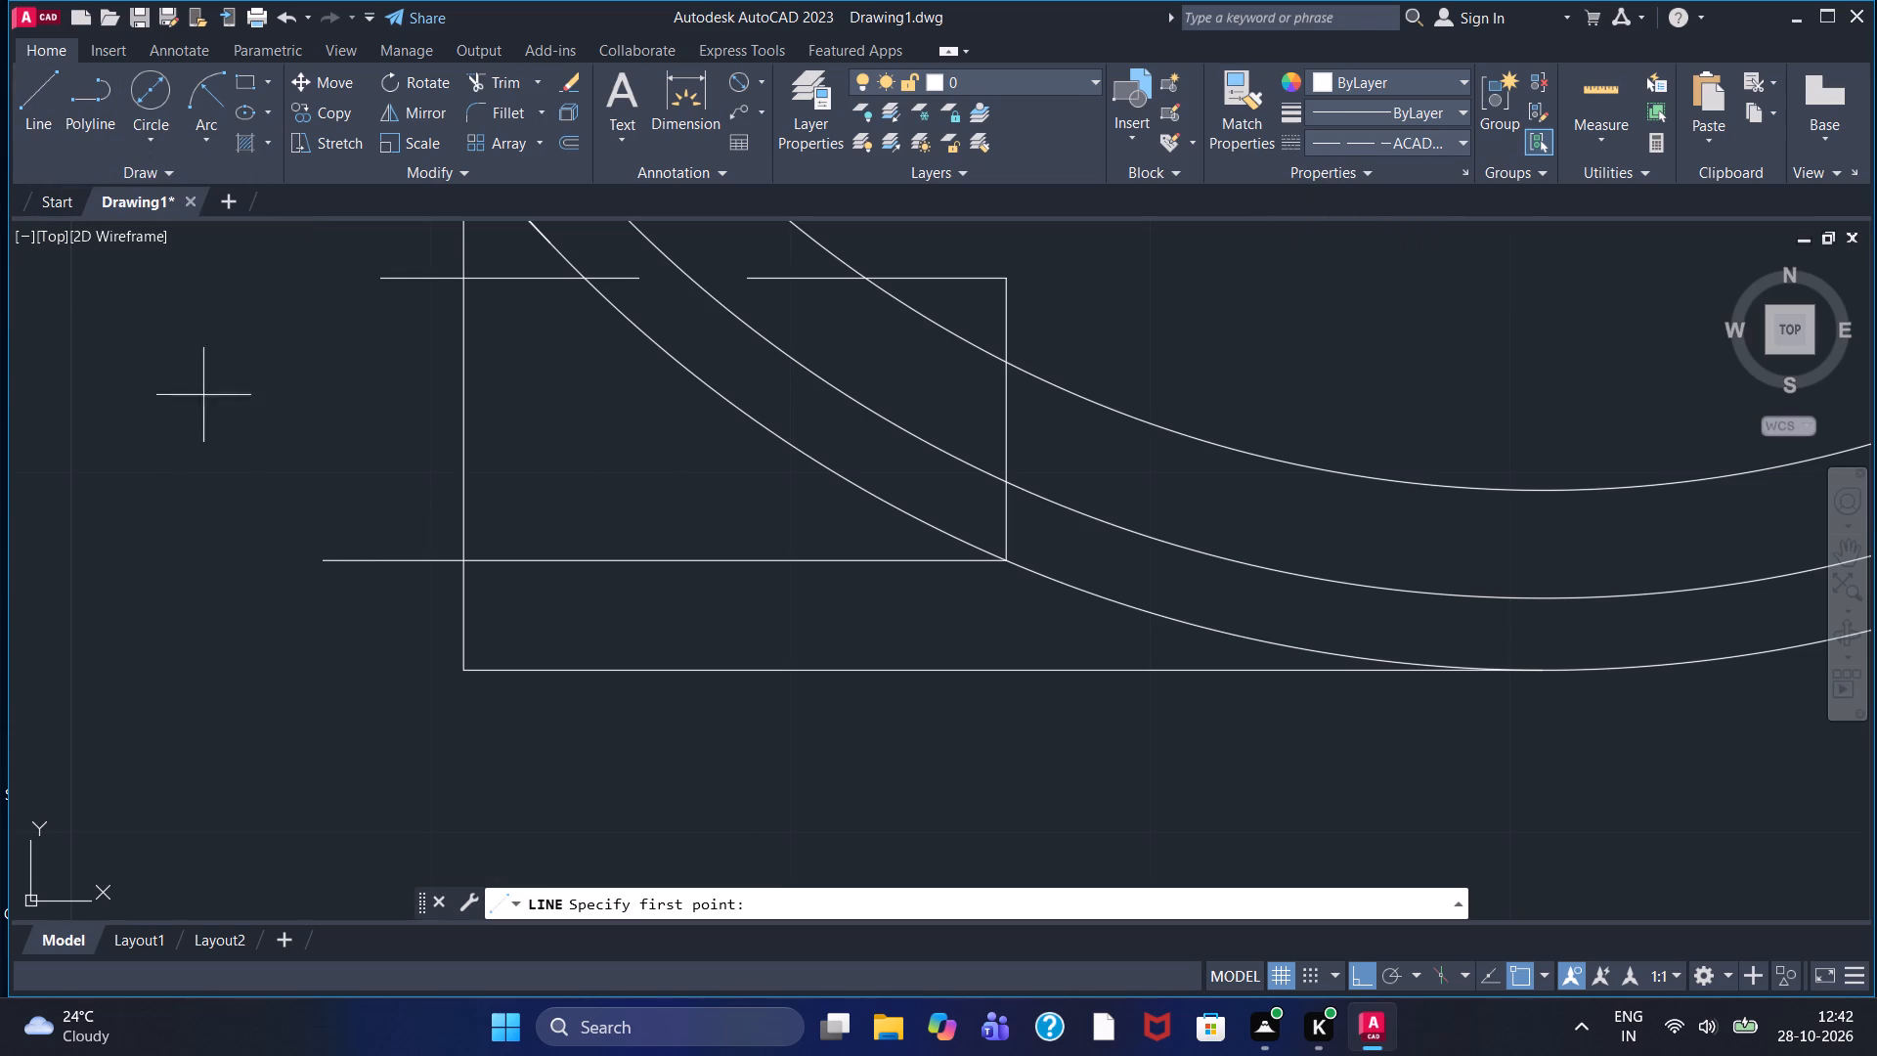
{"action": "left_click", "coordinate": [329, 561]}
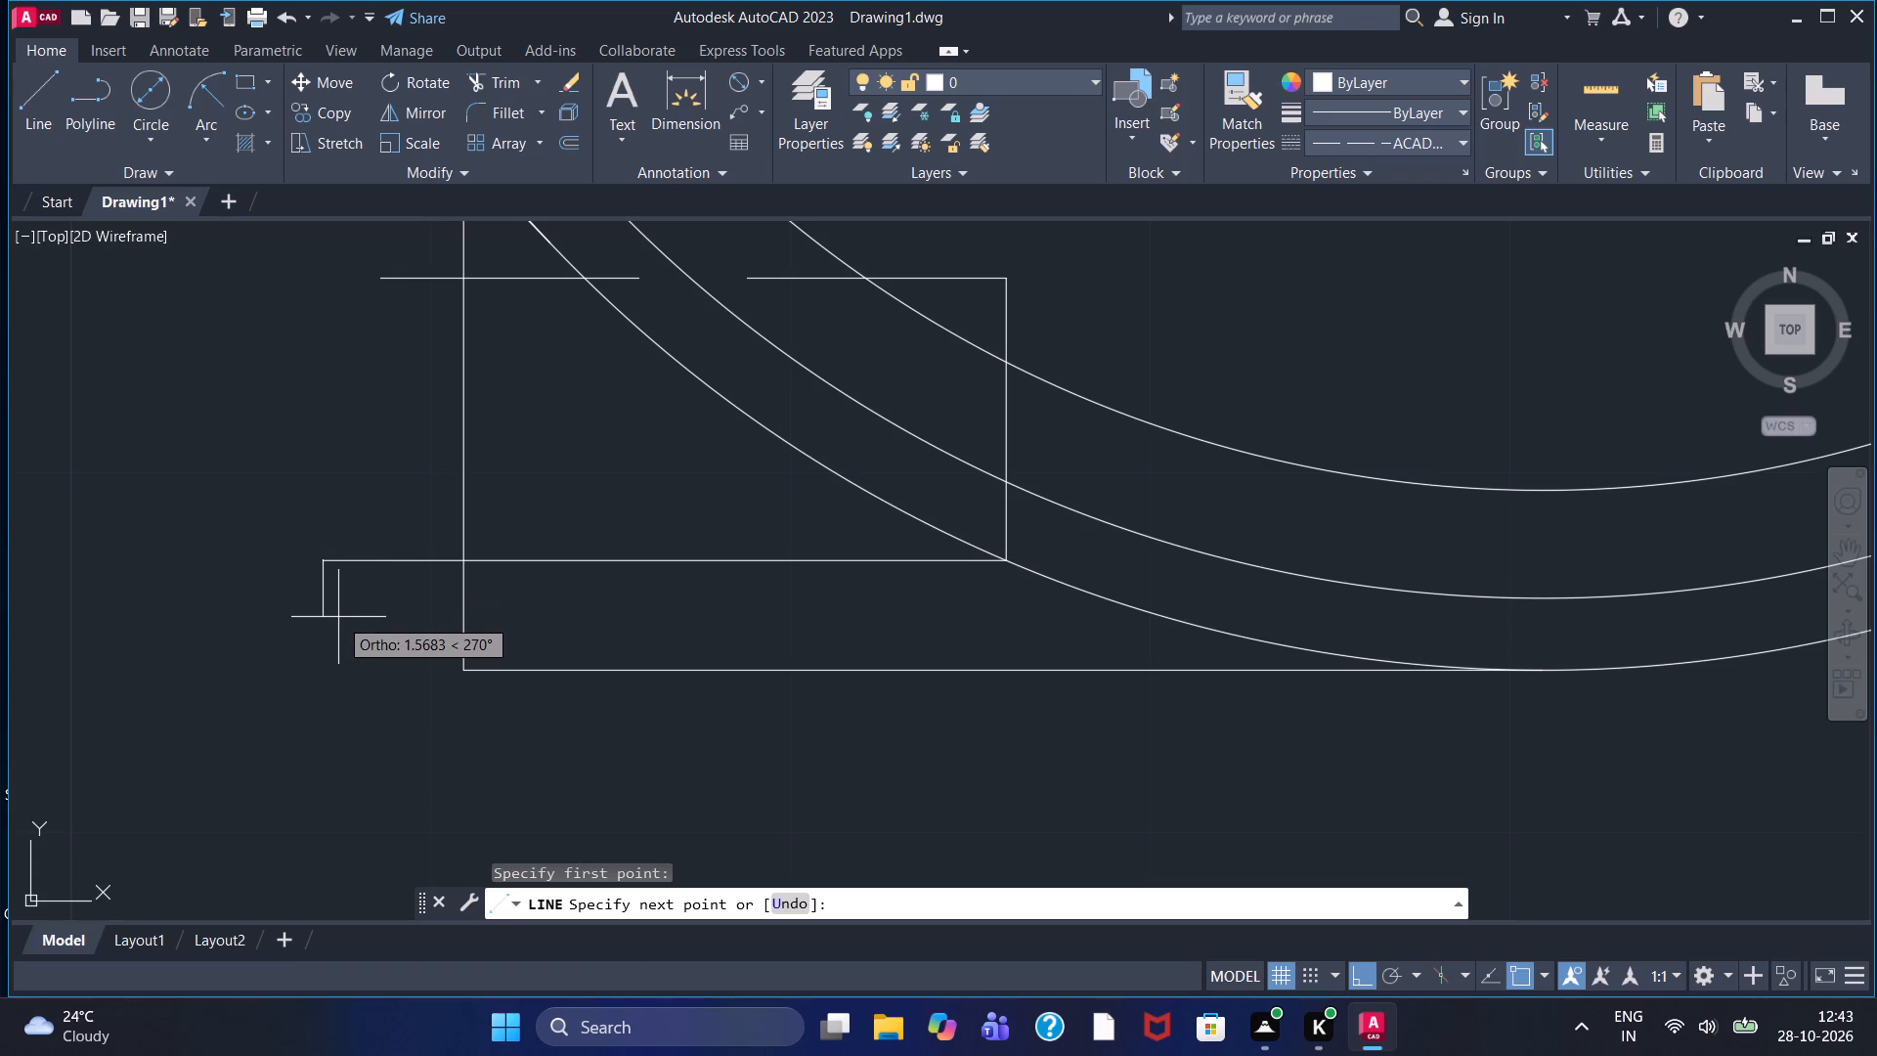
{"action": "key", "text": "2"}
{"action": "key", "text": "Return"}
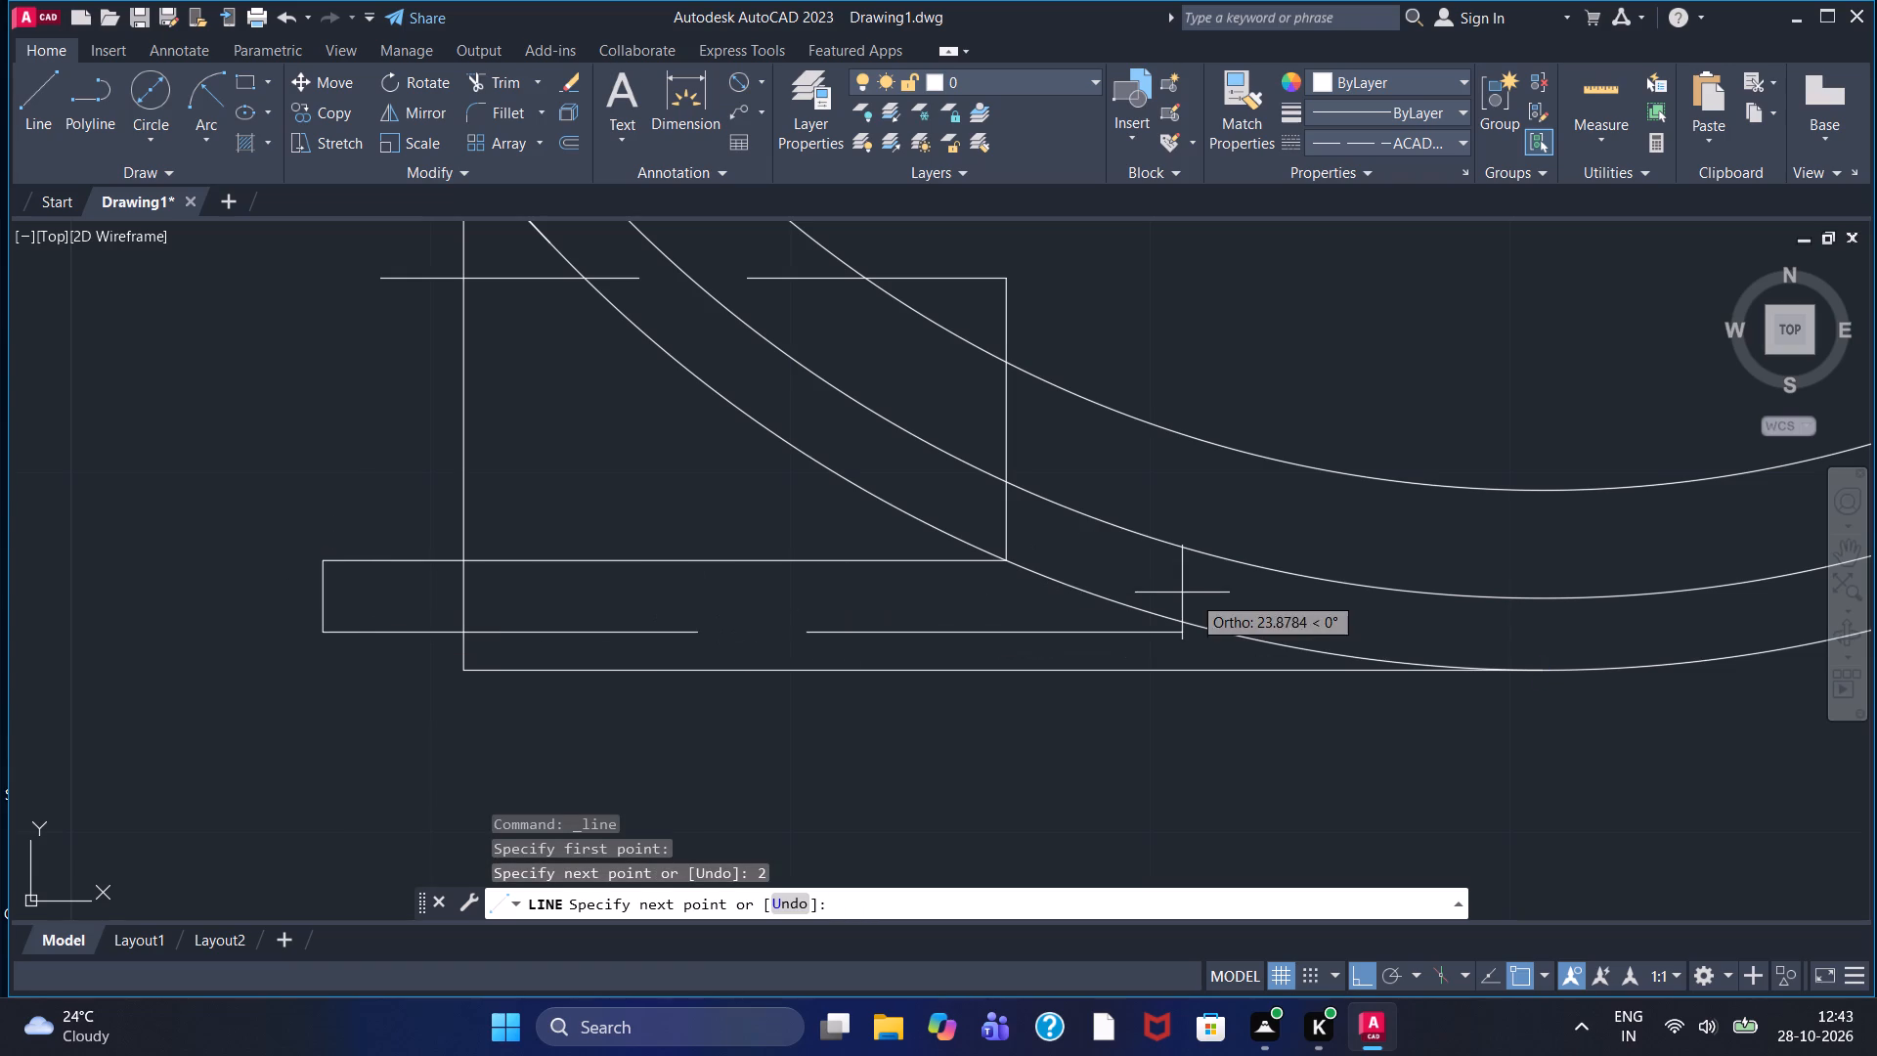
{"action": "scroll", "coordinate": [1247, 607], "scroll_direction": "up", "scroll_amount": 3}
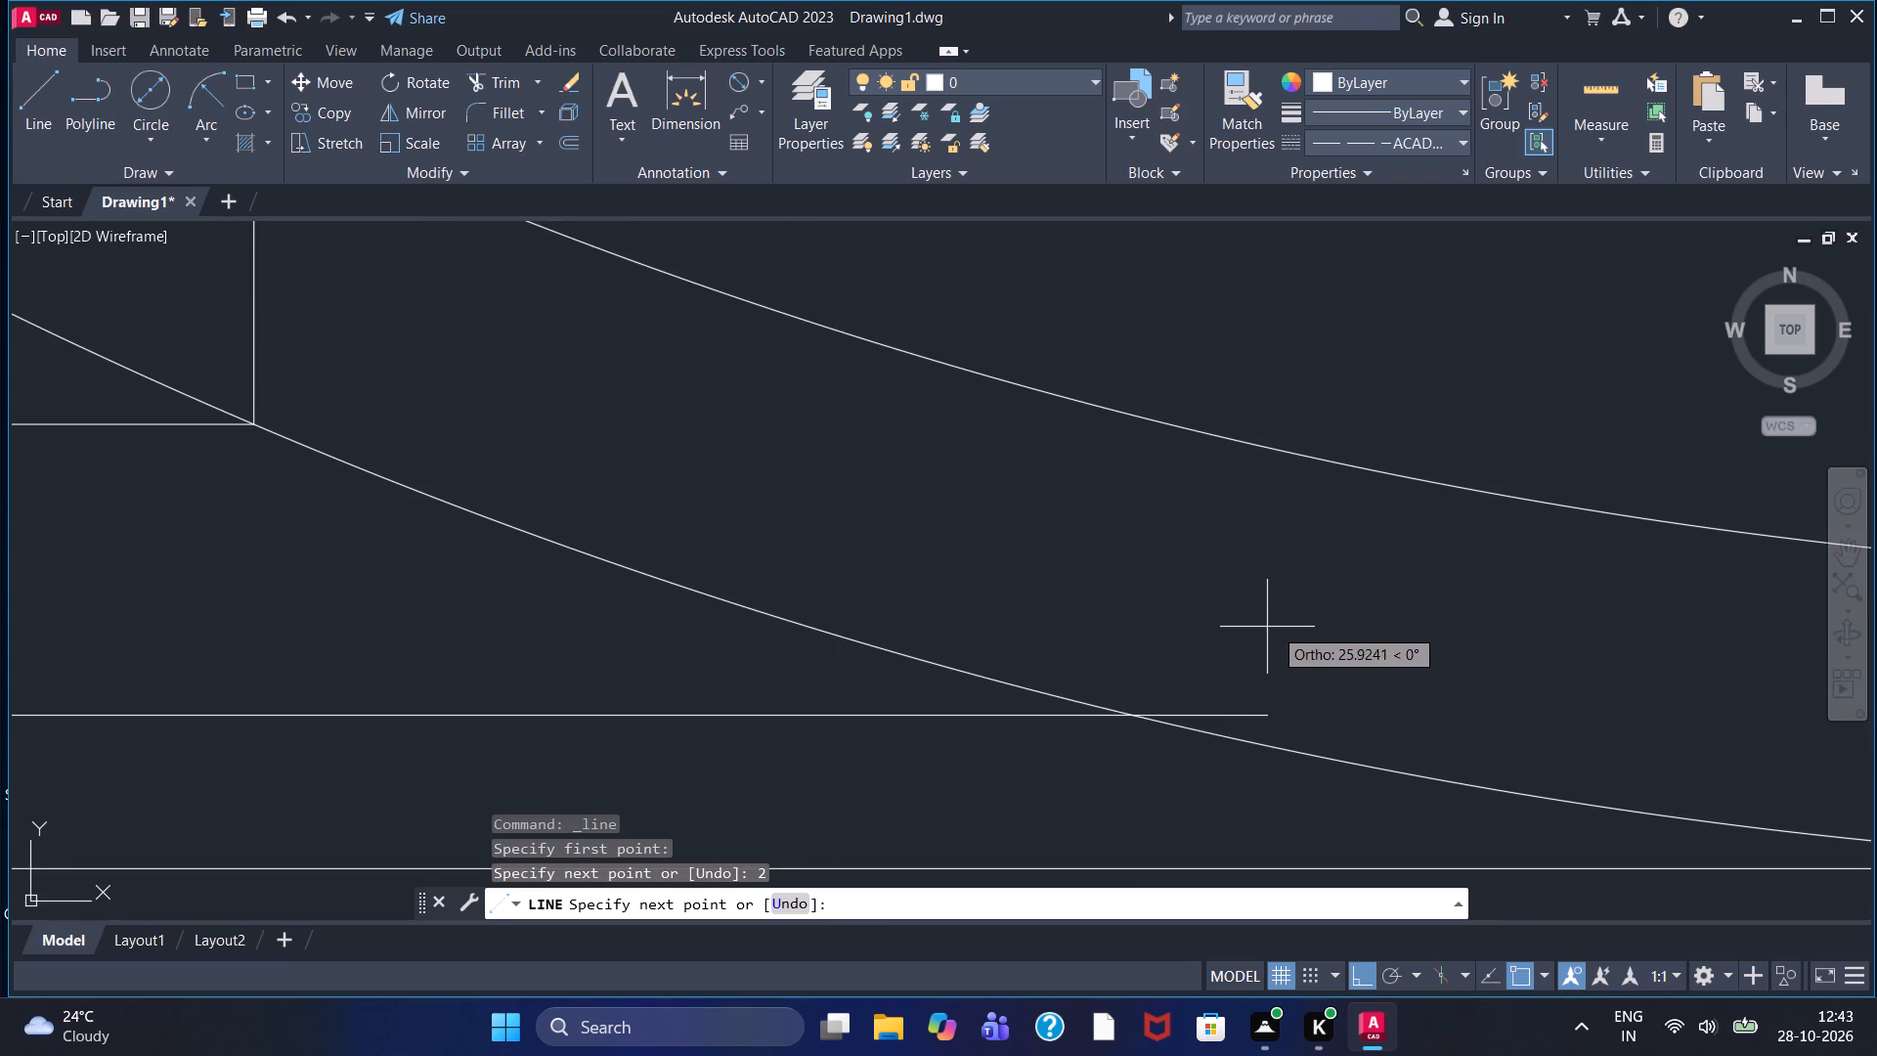
{"action": "left_click", "coordinate": [1277, 627]}
{"action": "right_click", "coordinate": [1277, 627]}
{"action": "left_click", "coordinate": [1348, 638]}
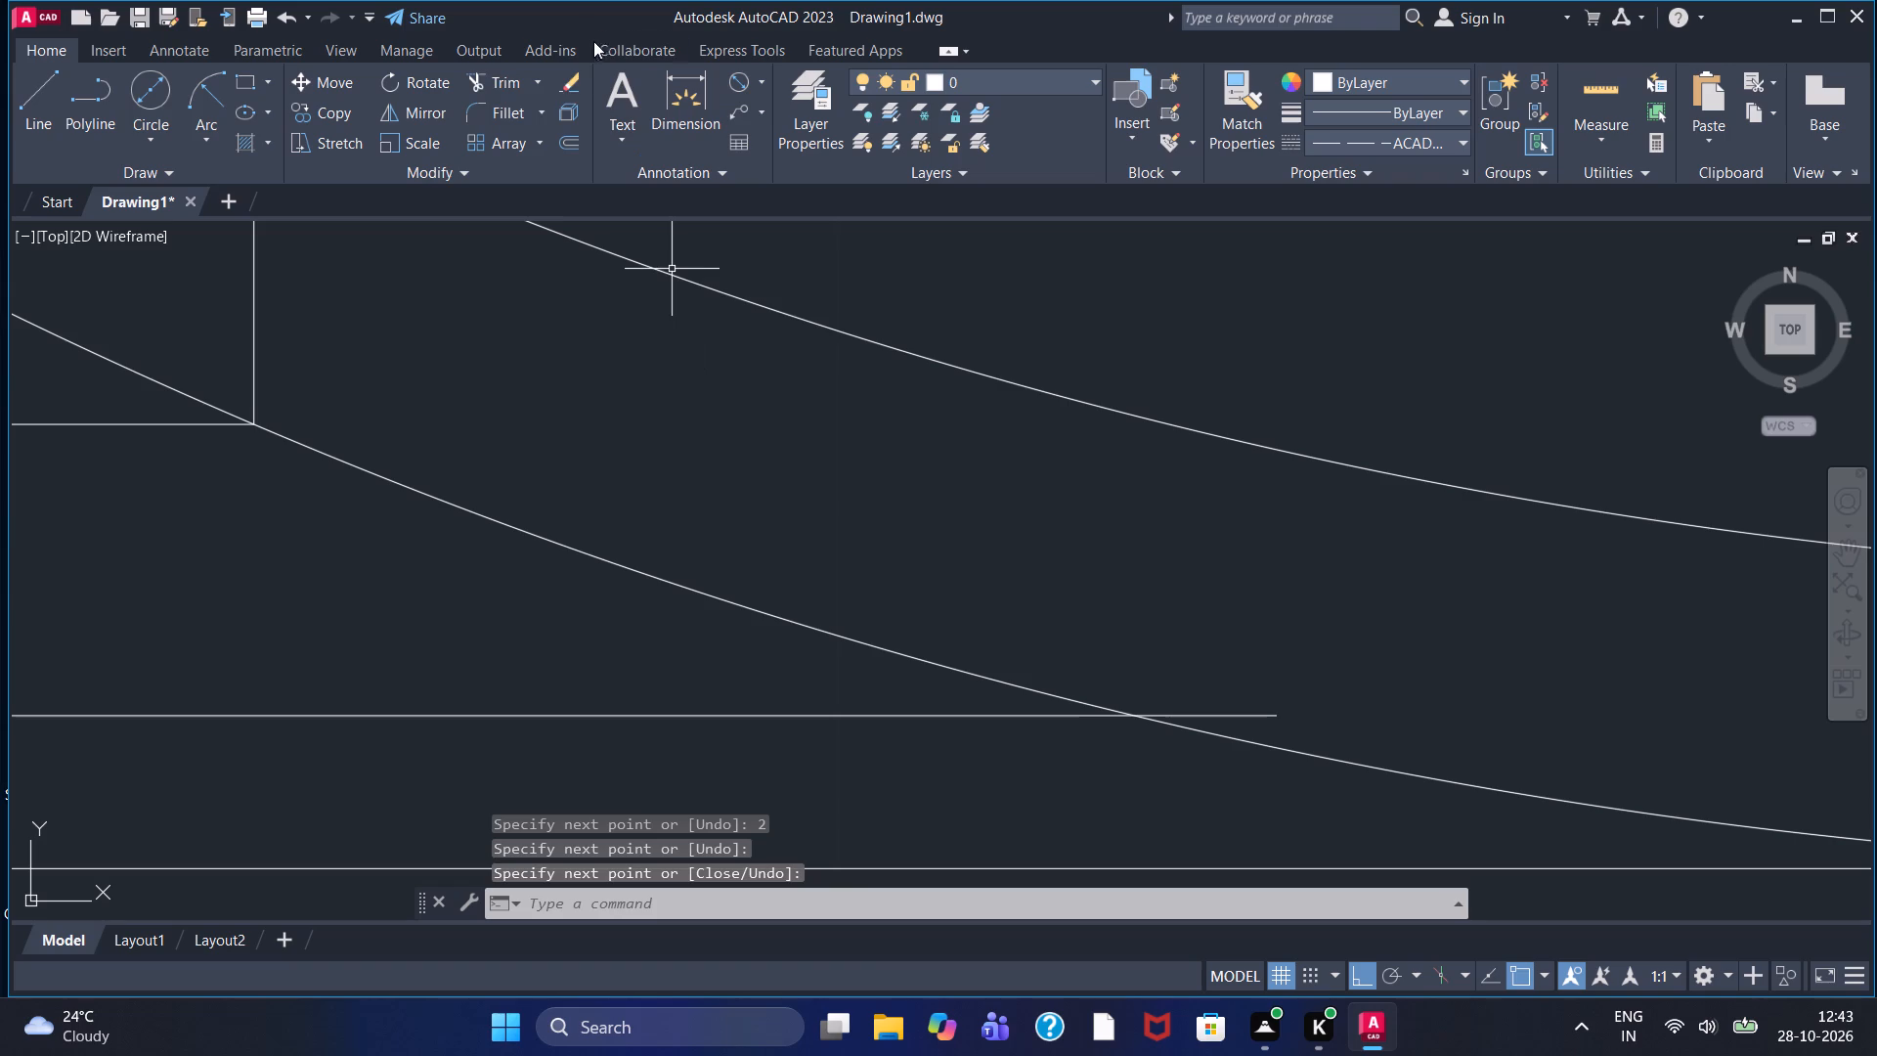
Trim the right end of the lower dashed line back to the large end's outer circle.
{"action": "left_click", "coordinate": [548, 82]}
{"action": "left_click", "coordinate": [494, 85]}
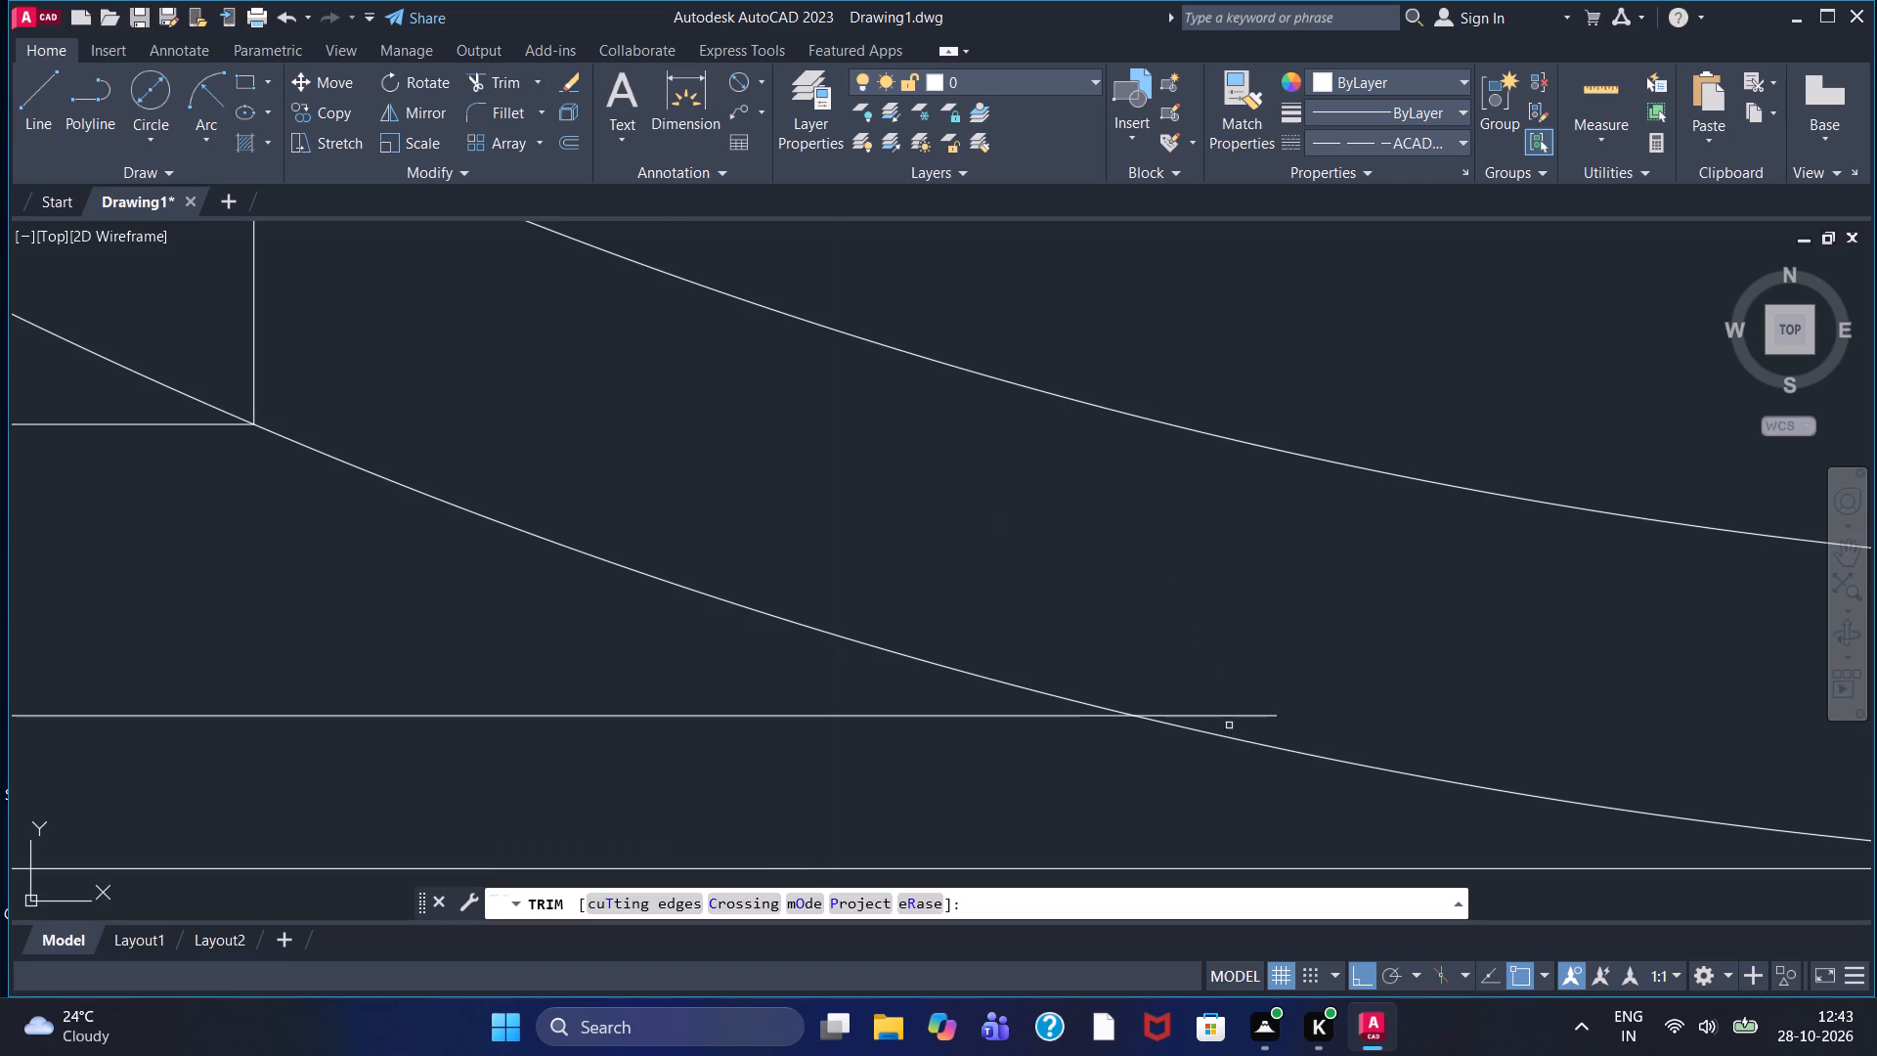
{"action": "left_click", "coordinate": [1229, 720]}
{"action": "left_click", "coordinate": [1186, 677]}
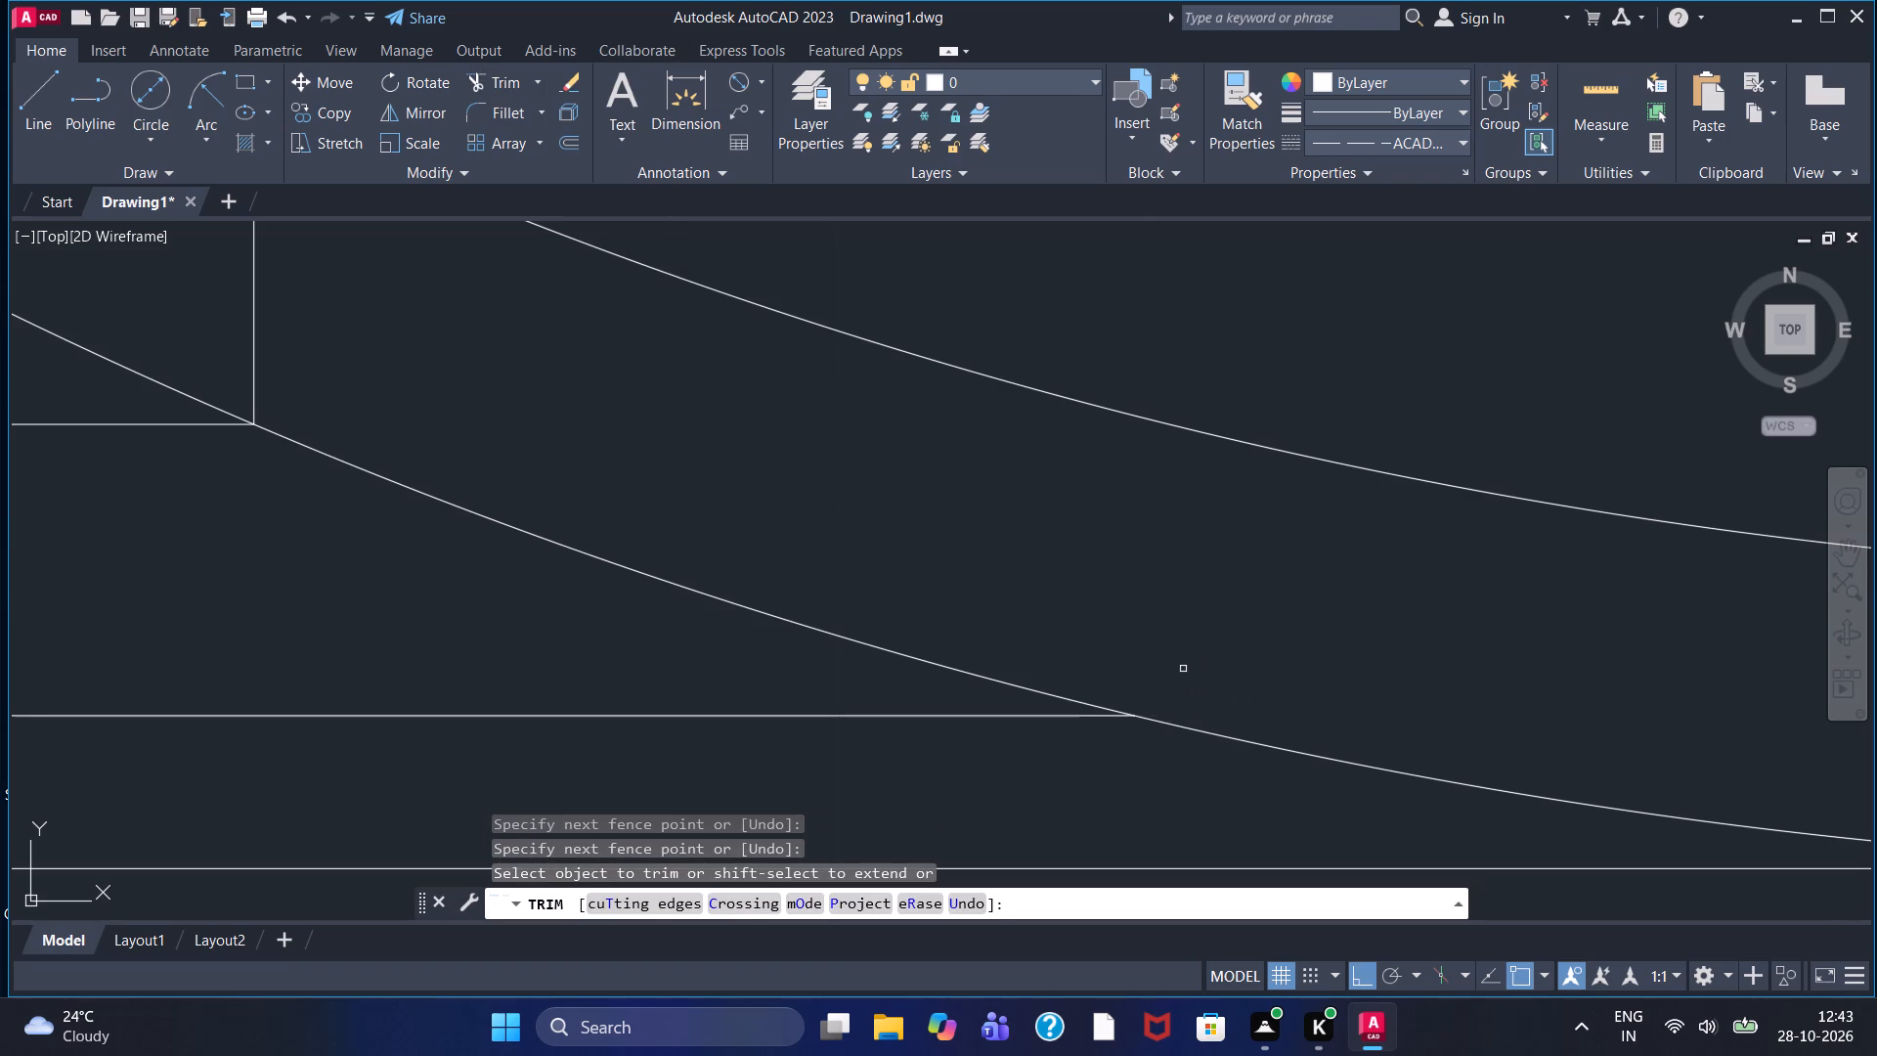
Trim the three horizontal lines flush with the lower block's left side and remove the leftover short vertical piece.
{"action": "scroll", "coordinate": [1052, 623], "scroll_direction": "down", "scroll_amount": 1}
{"action": "scroll", "coordinate": [828, 550], "scroll_direction": "down", "scroll_amount": 1}
{"action": "scroll", "coordinate": [283, 657], "scroll_direction": "down", "scroll_amount": 2}
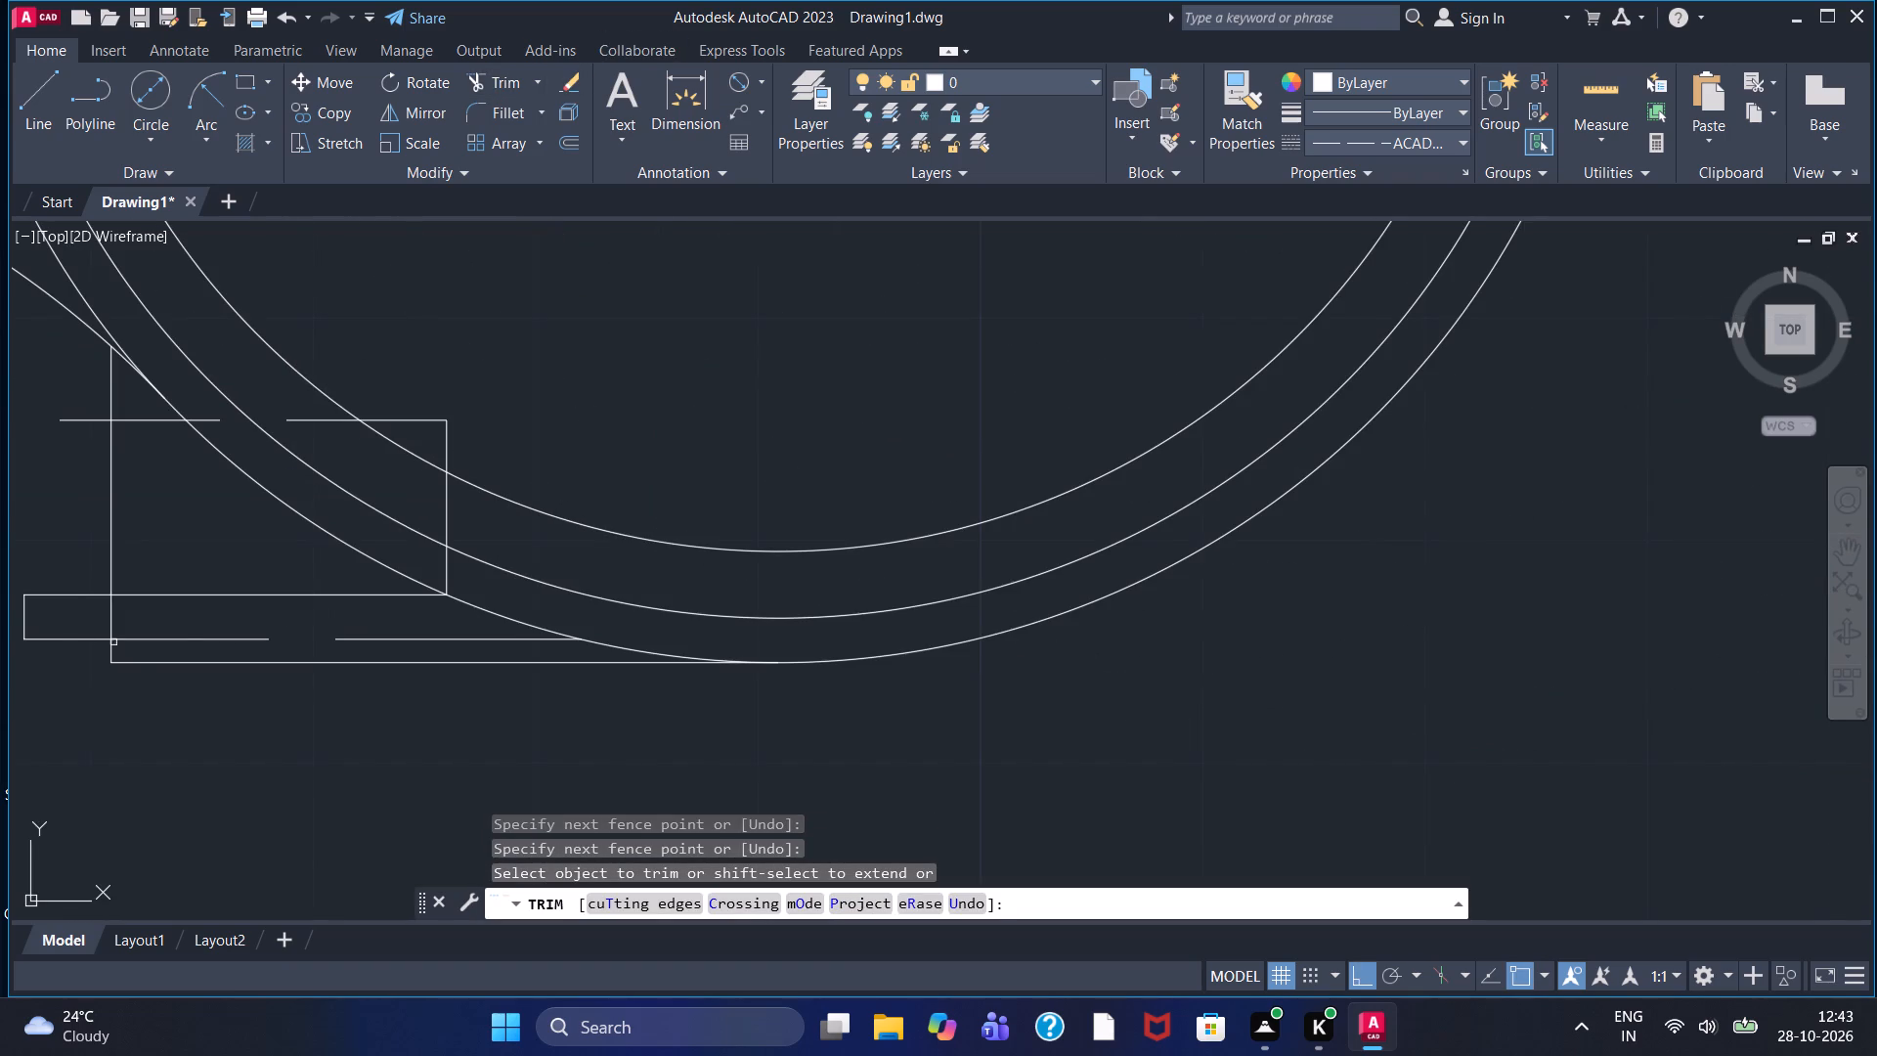
{"action": "scroll", "coordinate": [62, 622], "scroll_direction": "up", "scroll_amount": 2}
{"action": "left_click", "coordinate": [78, 561]}
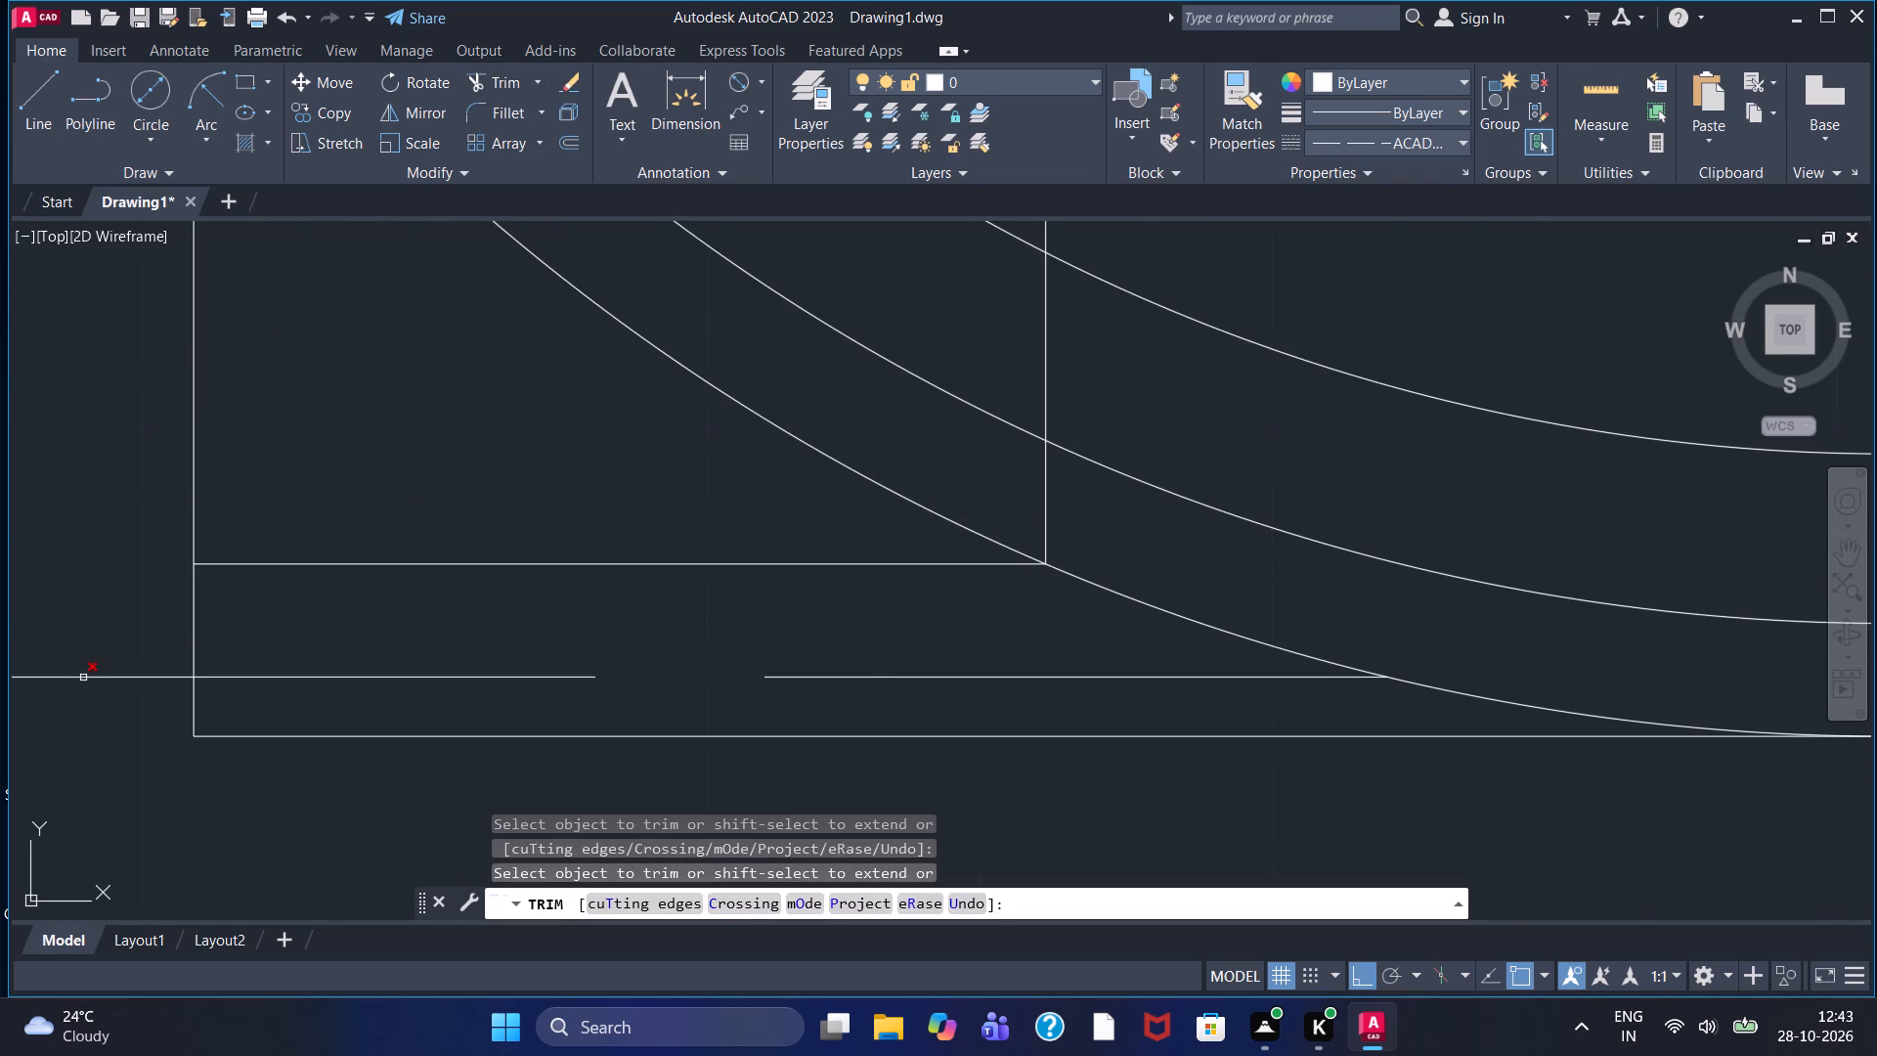
{"action": "left_click", "coordinate": [83, 678]}
{"action": "middle_click_drag", "start_coordinate": [245, 669], "coordinate": [600, 662]}
{"action": "scroll", "coordinate": [600, 662], "scroll_direction": "down", "scroll_amount": 1}
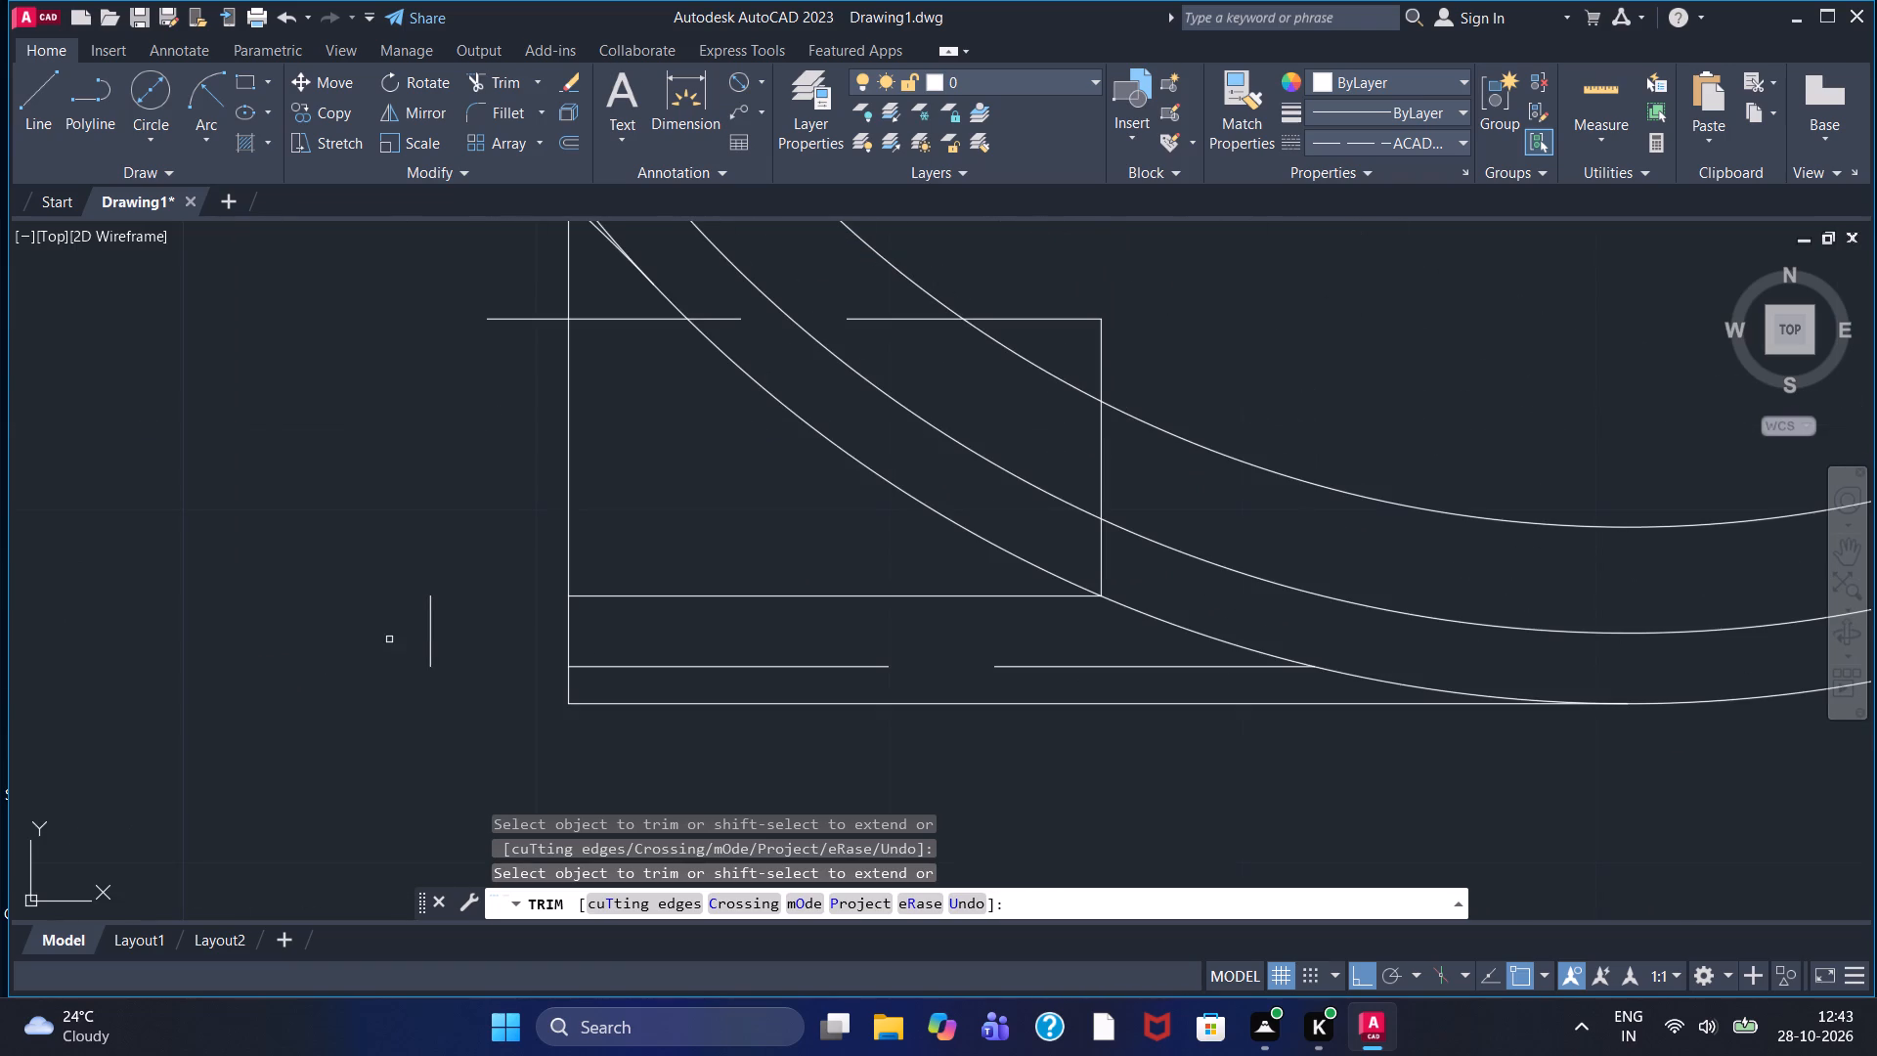
{"action": "left_click", "coordinate": [432, 641]}
{"action": "scroll", "coordinate": [434, 638], "scroll_direction": "down", "scroll_amount": 1}
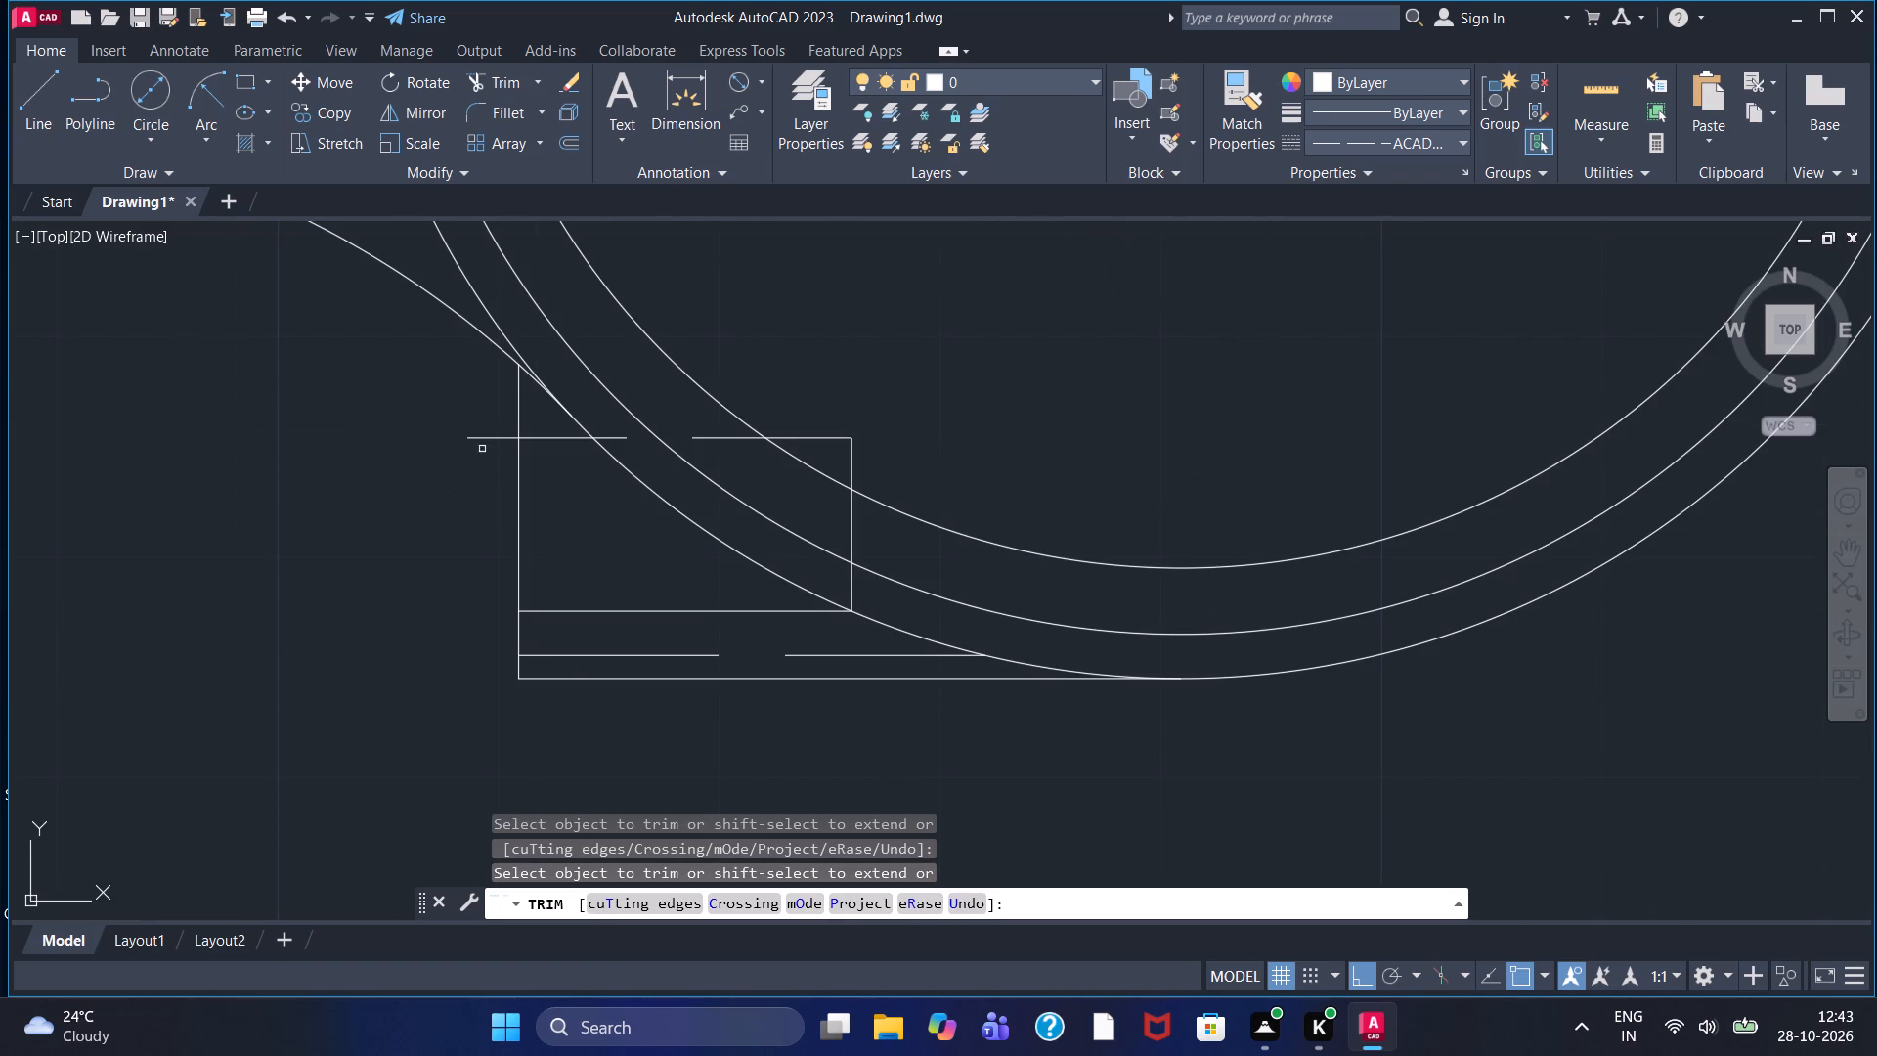
{"action": "left_click", "coordinate": [484, 438]}
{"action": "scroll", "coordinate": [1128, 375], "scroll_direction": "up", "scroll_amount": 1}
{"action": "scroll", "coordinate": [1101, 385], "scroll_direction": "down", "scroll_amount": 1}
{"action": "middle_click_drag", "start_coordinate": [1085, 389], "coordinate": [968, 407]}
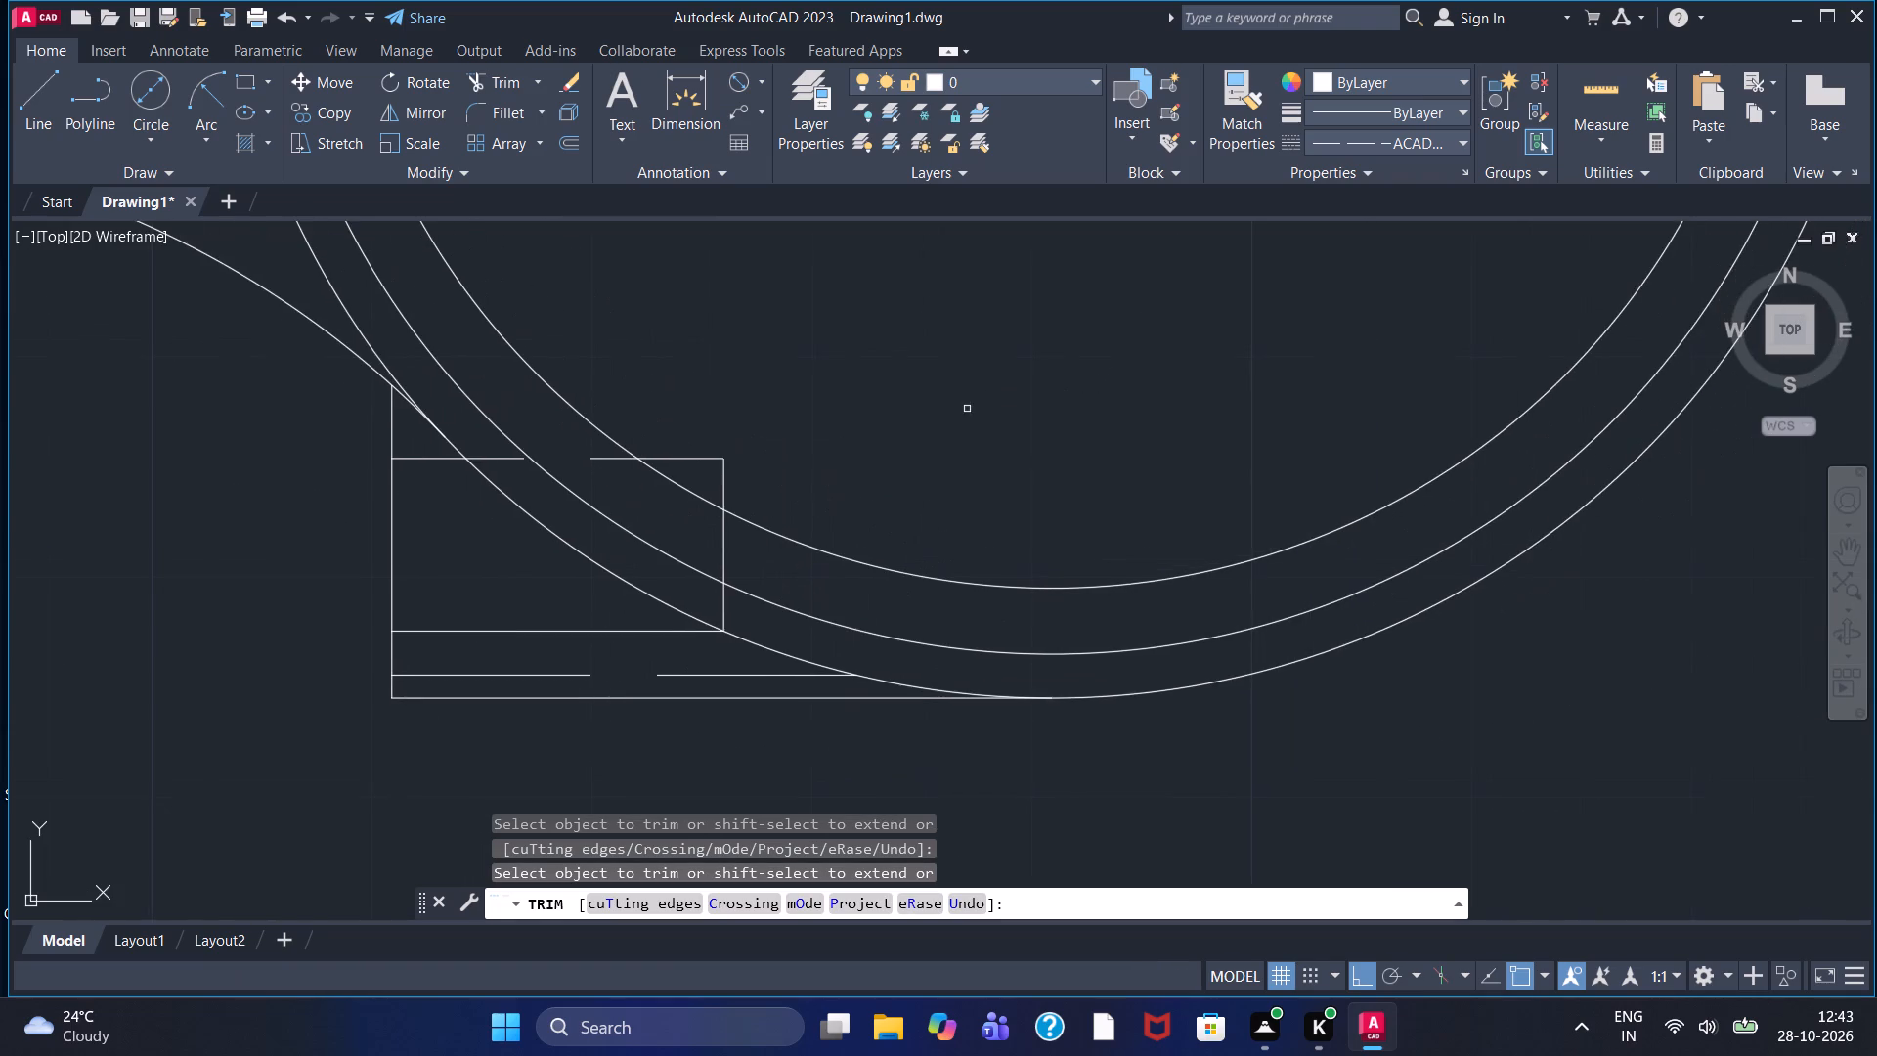
With linetype Continuous, add a horizontal linear dimension above the second view from the small-end centre to the outer slot's left arc centre.
{"action": "scroll", "coordinate": [961, 415], "scroll_direction": "down", "scroll_amount": 3}
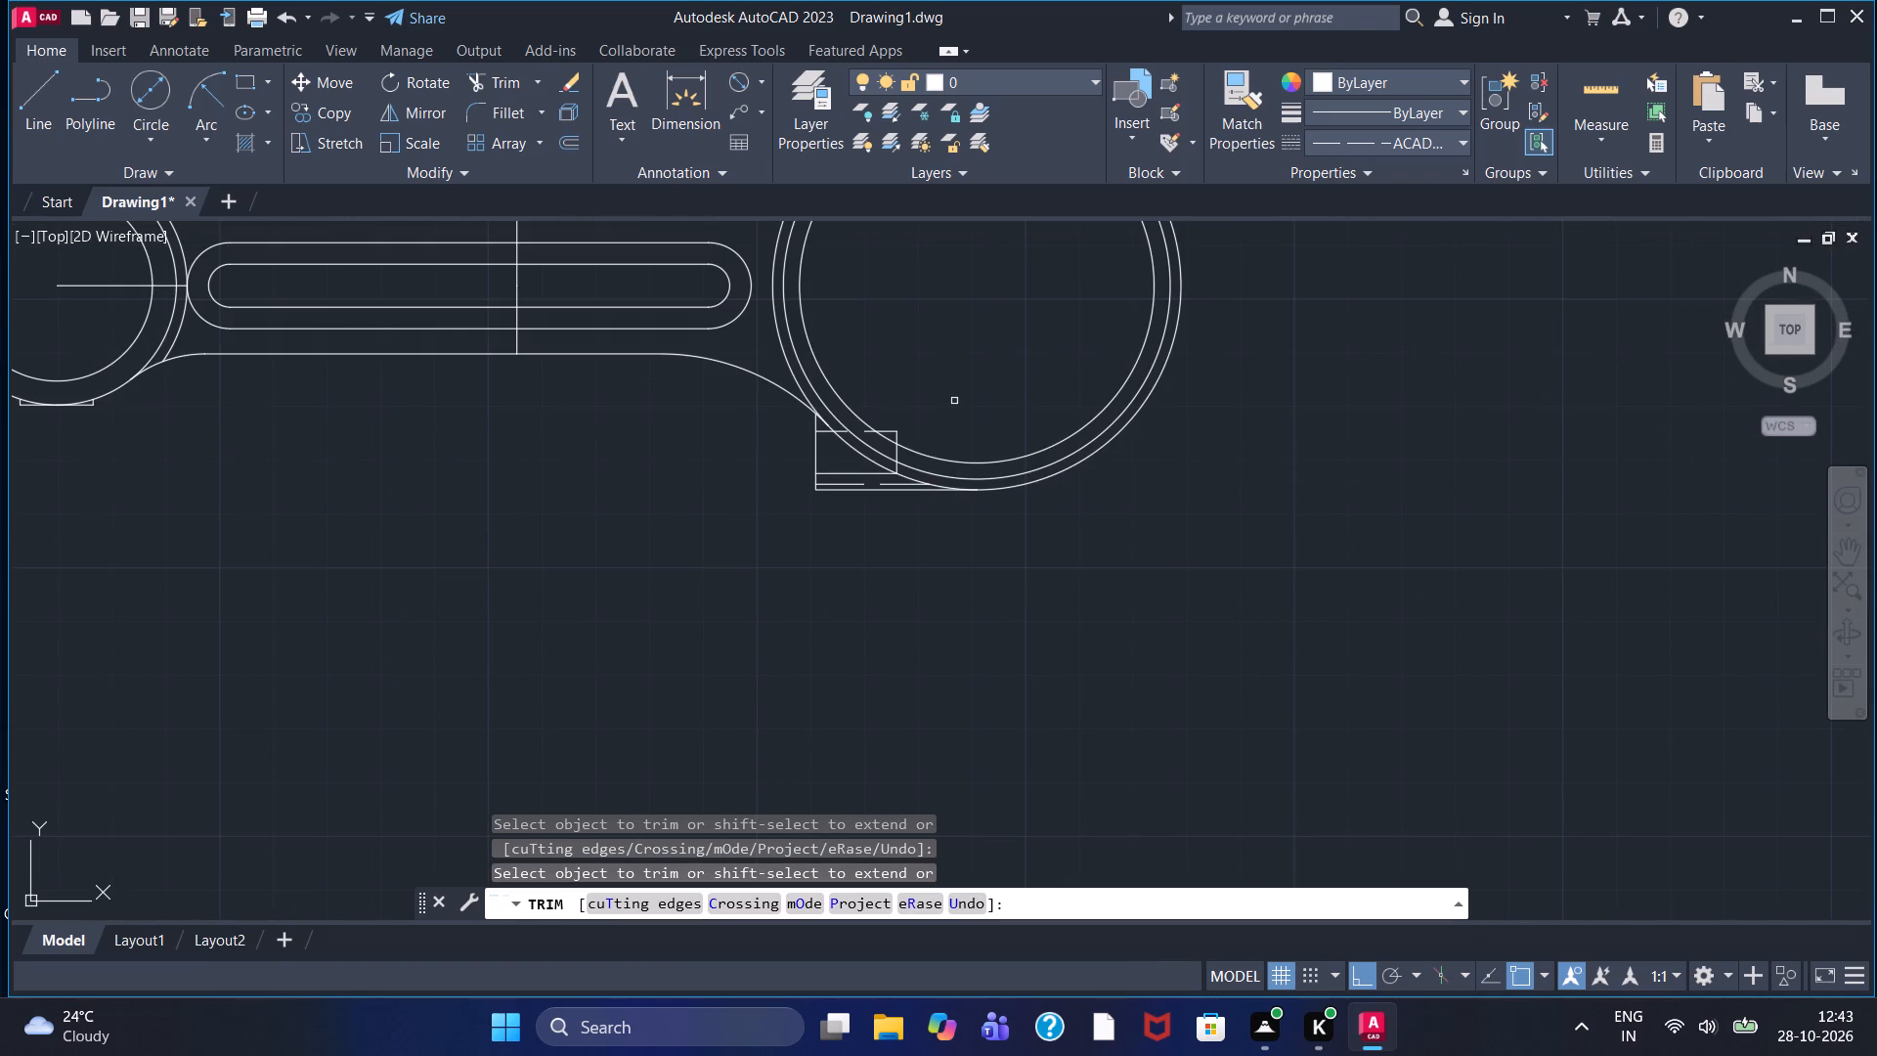
{"action": "scroll", "coordinate": [954, 401], "scroll_direction": "down", "scroll_amount": 1}
{"action": "scroll", "coordinate": [968, 386], "scroll_direction": "up", "scroll_amount": 1}
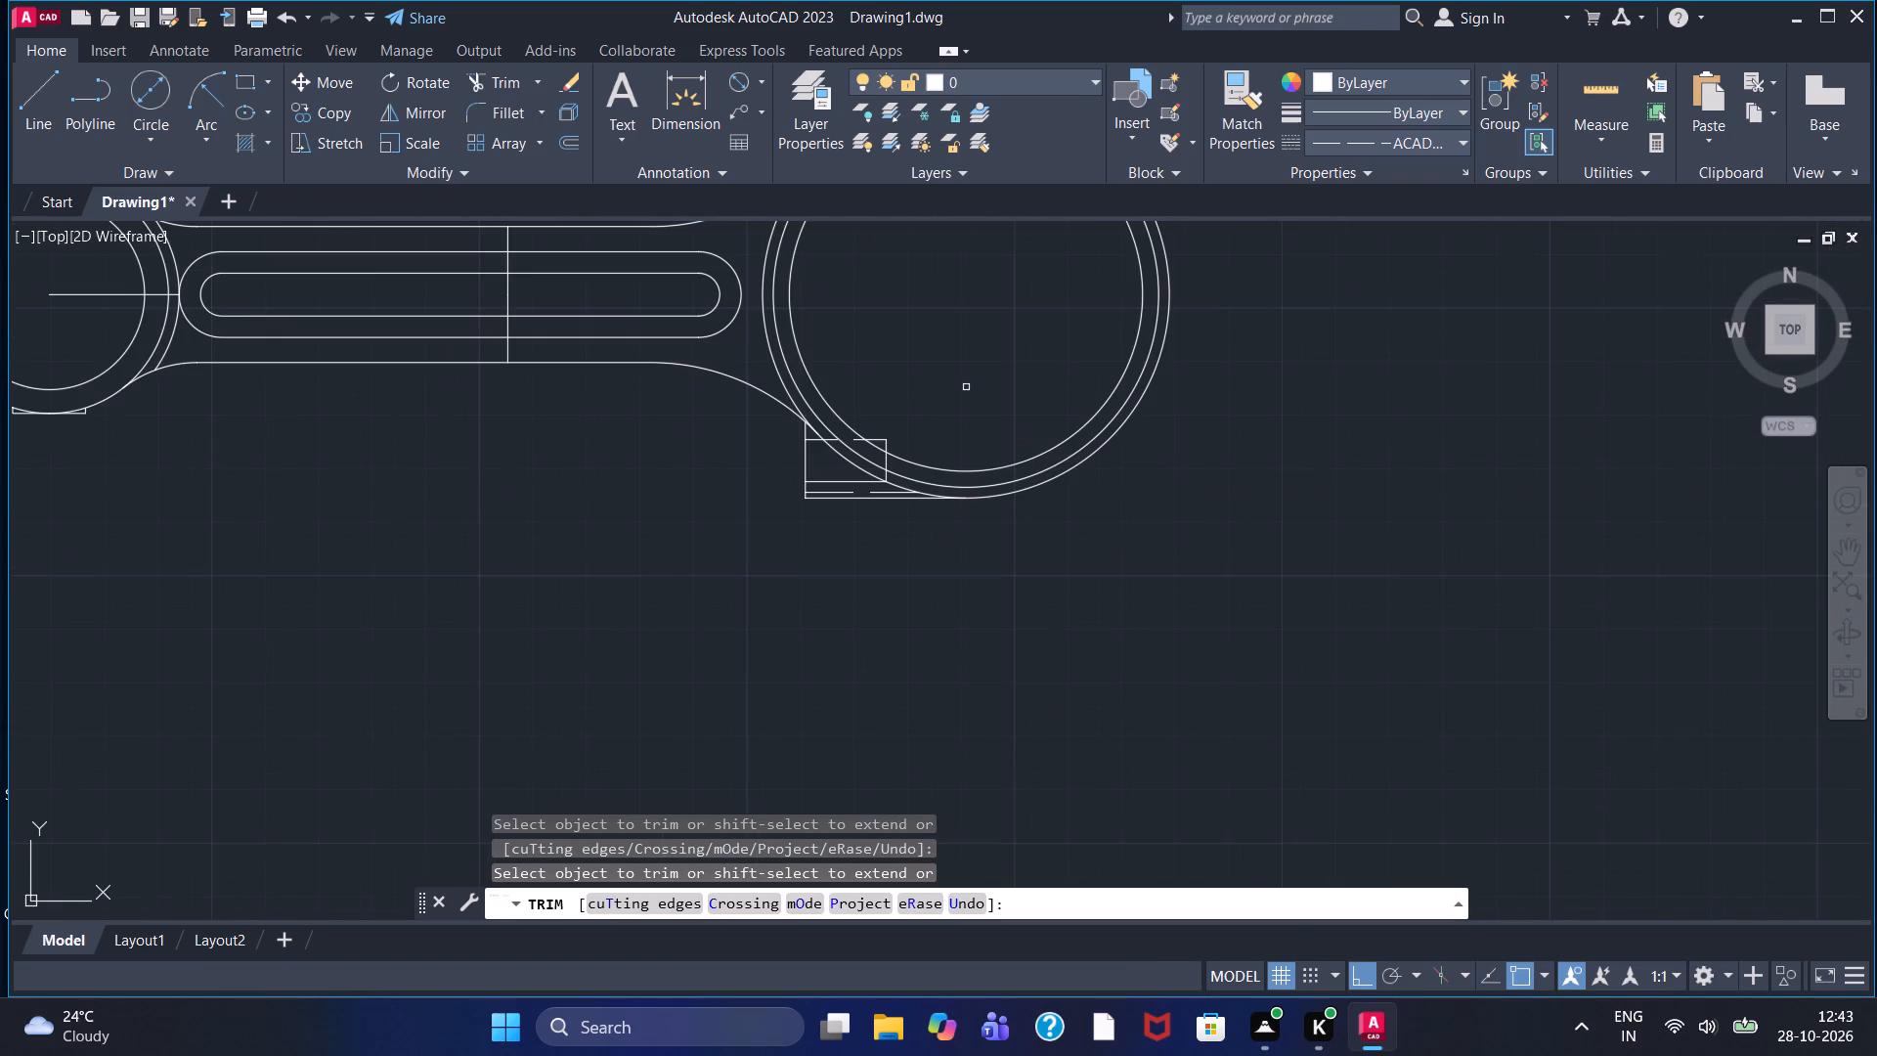
{"action": "middle_click_drag", "start_coordinate": [963, 399], "coordinate": [973, 518]}
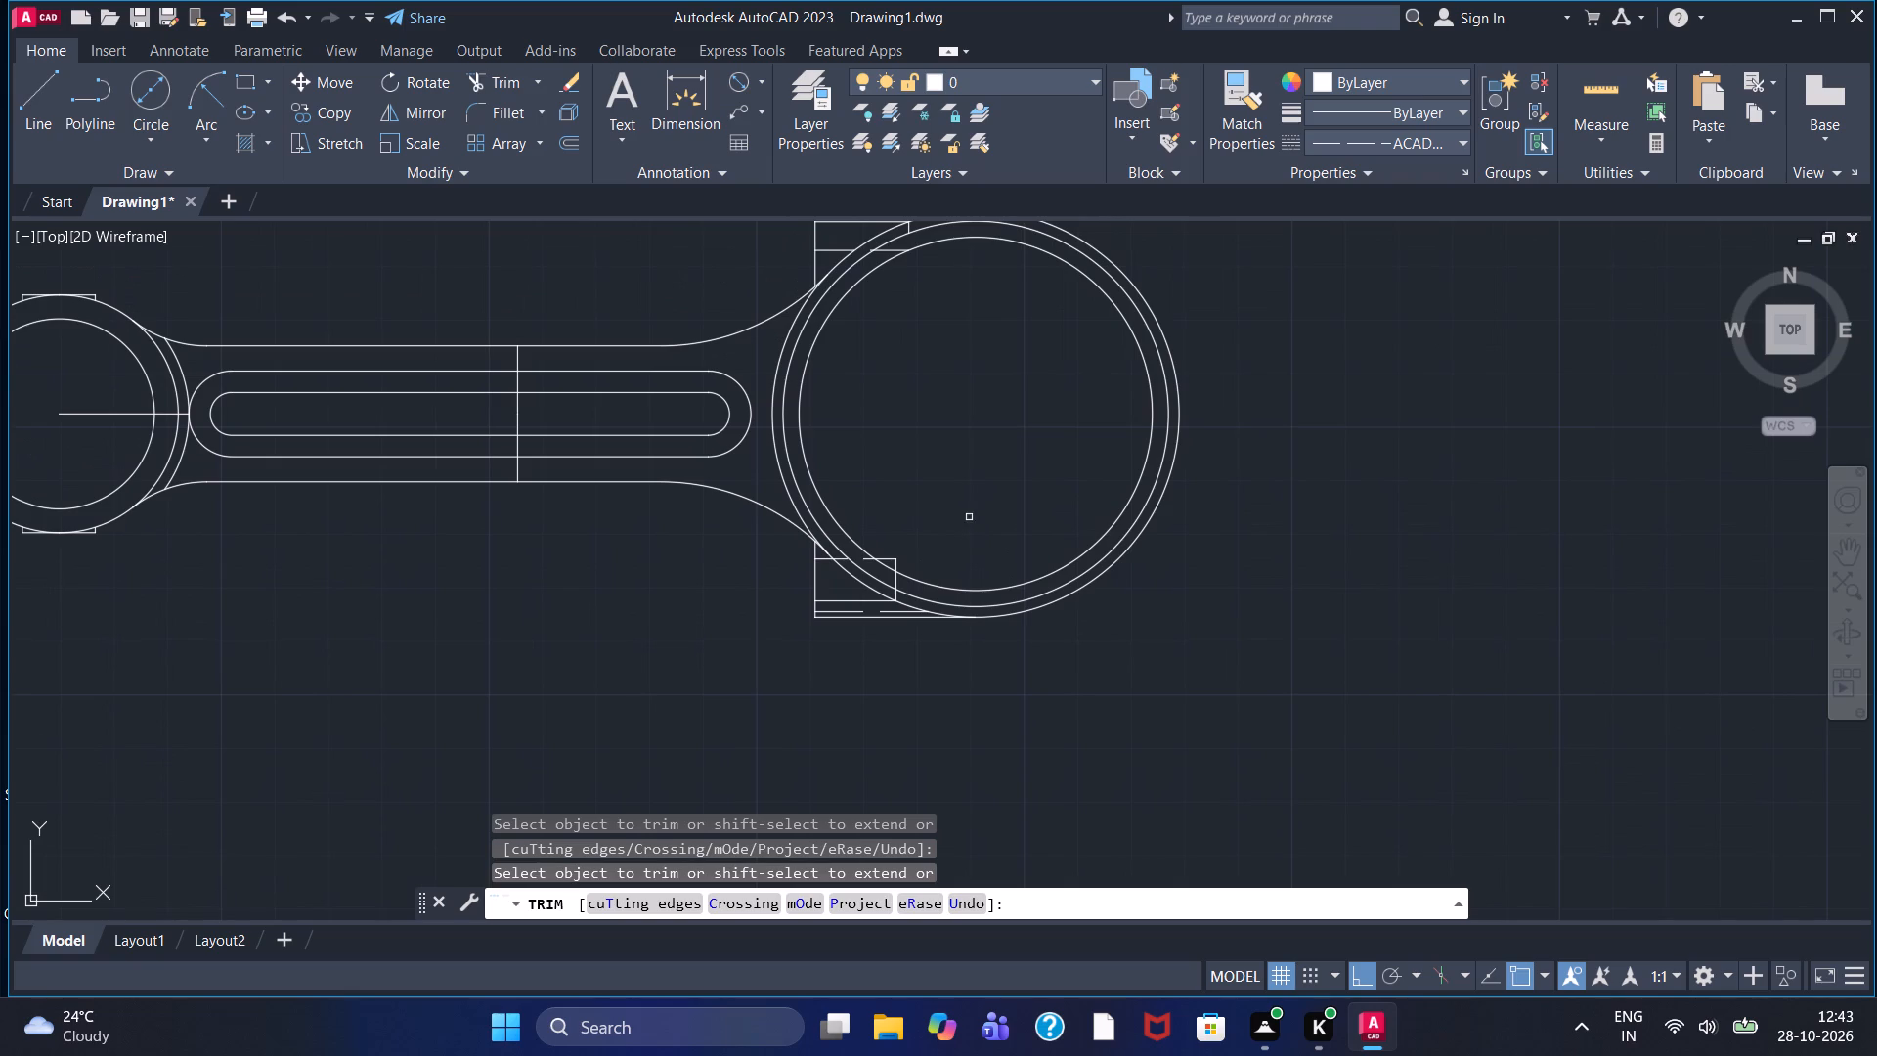
{"action": "scroll", "coordinate": [1018, 408], "scroll_direction": "down", "scroll_amount": 1}
{"action": "middle_click_drag", "start_coordinate": [1006, 411], "coordinate": [1113, 595]}
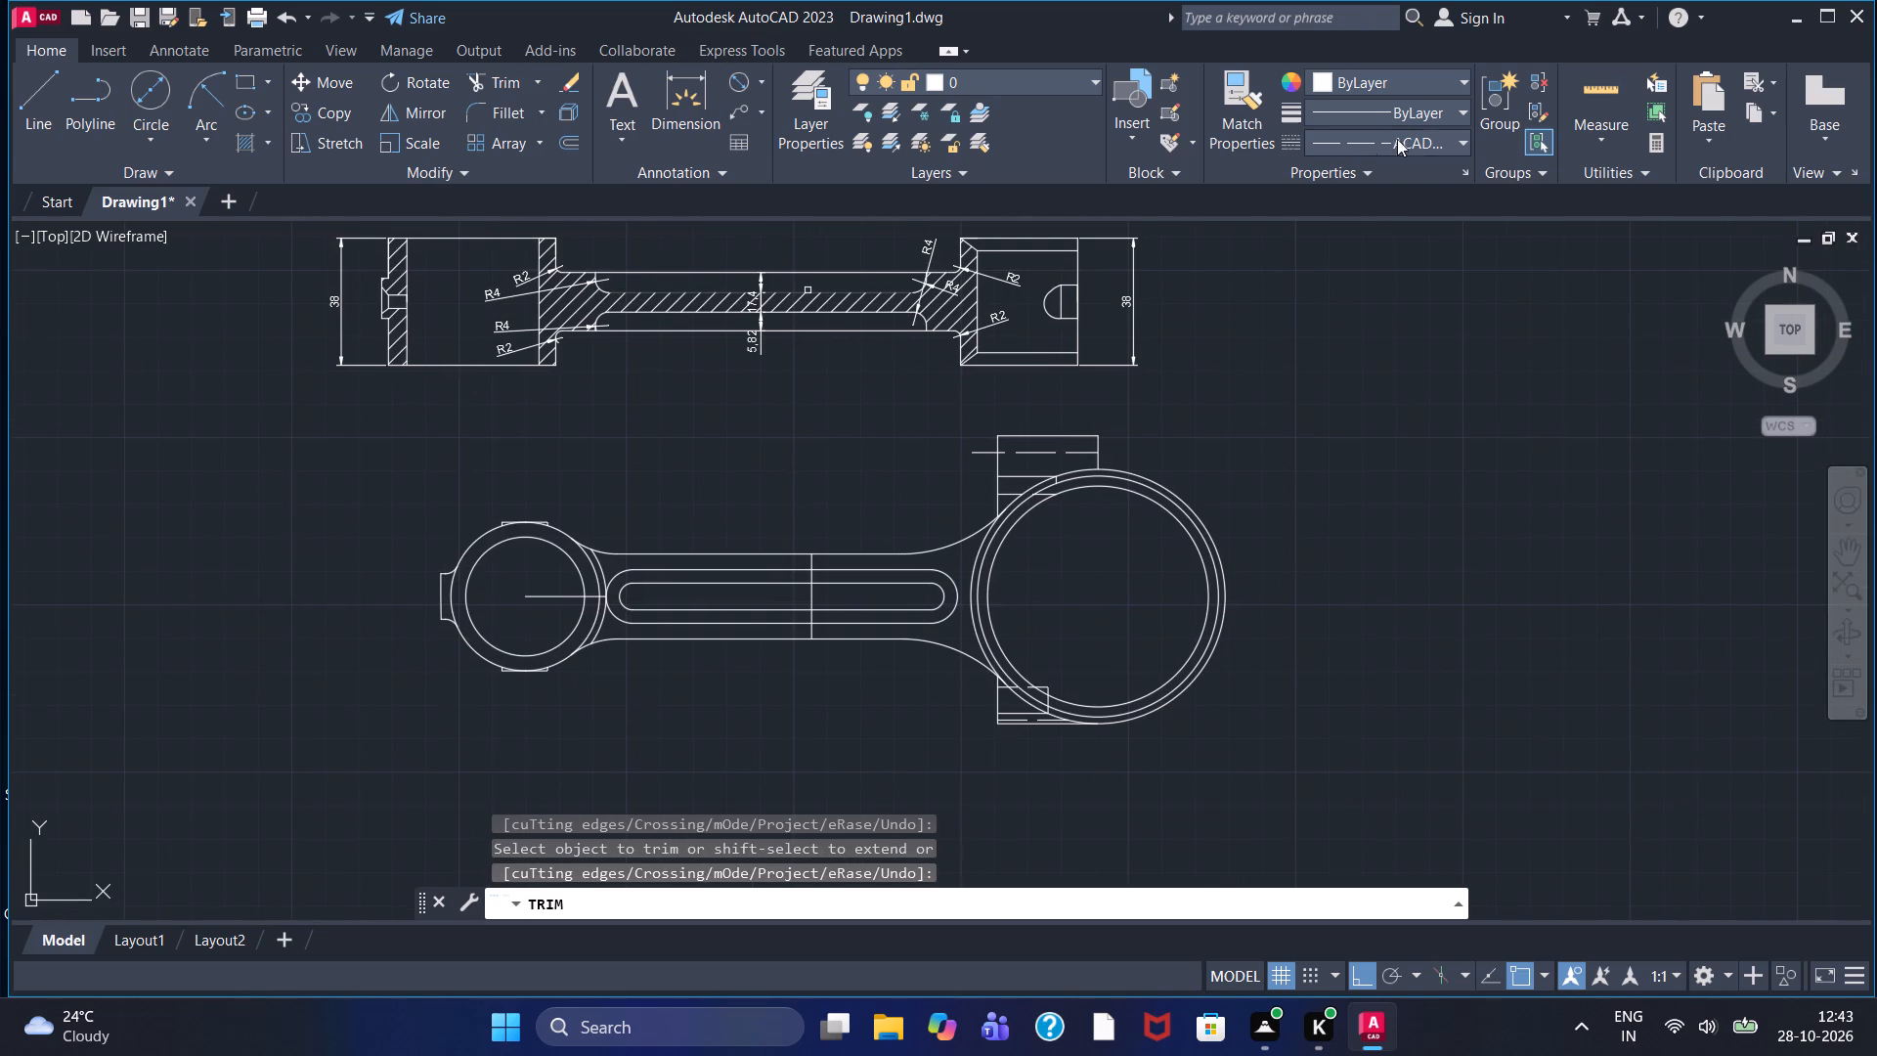
{"action": "left_click", "coordinate": [1356, 141]}
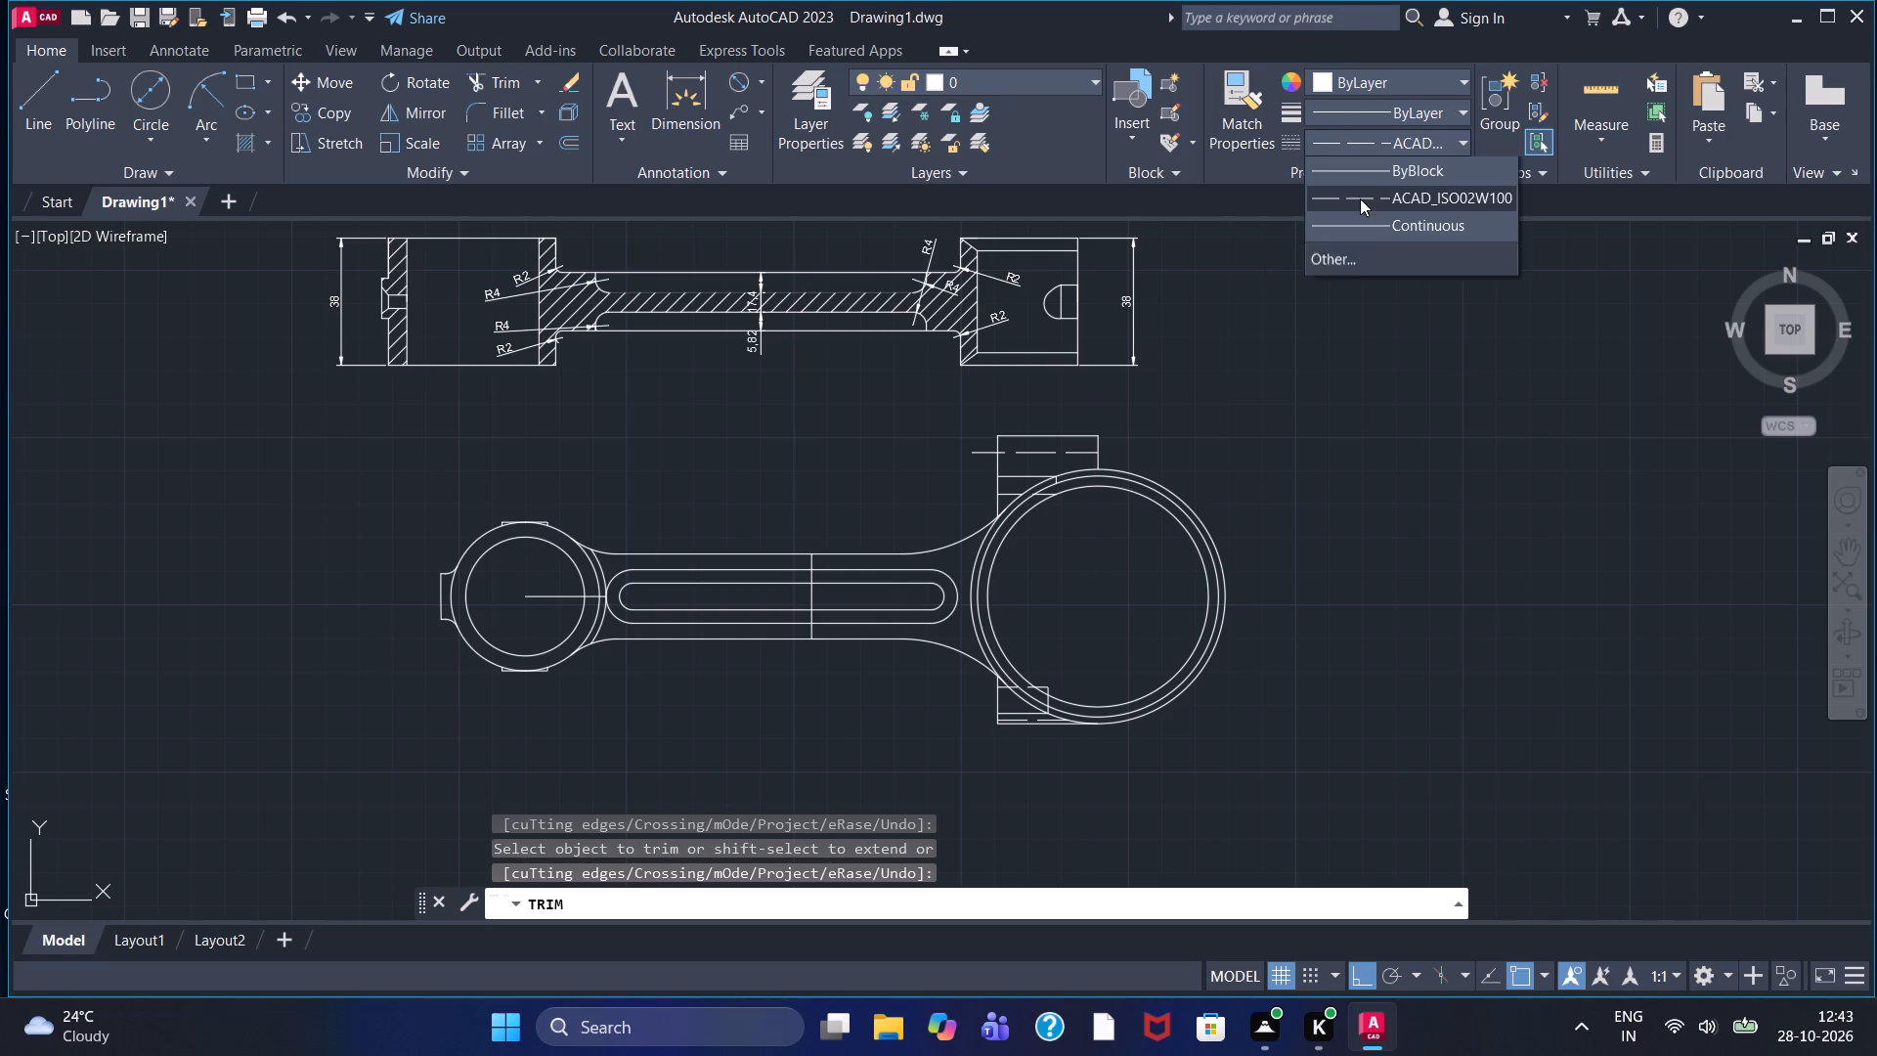
{"action": "left_click", "coordinate": [1393, 249]}
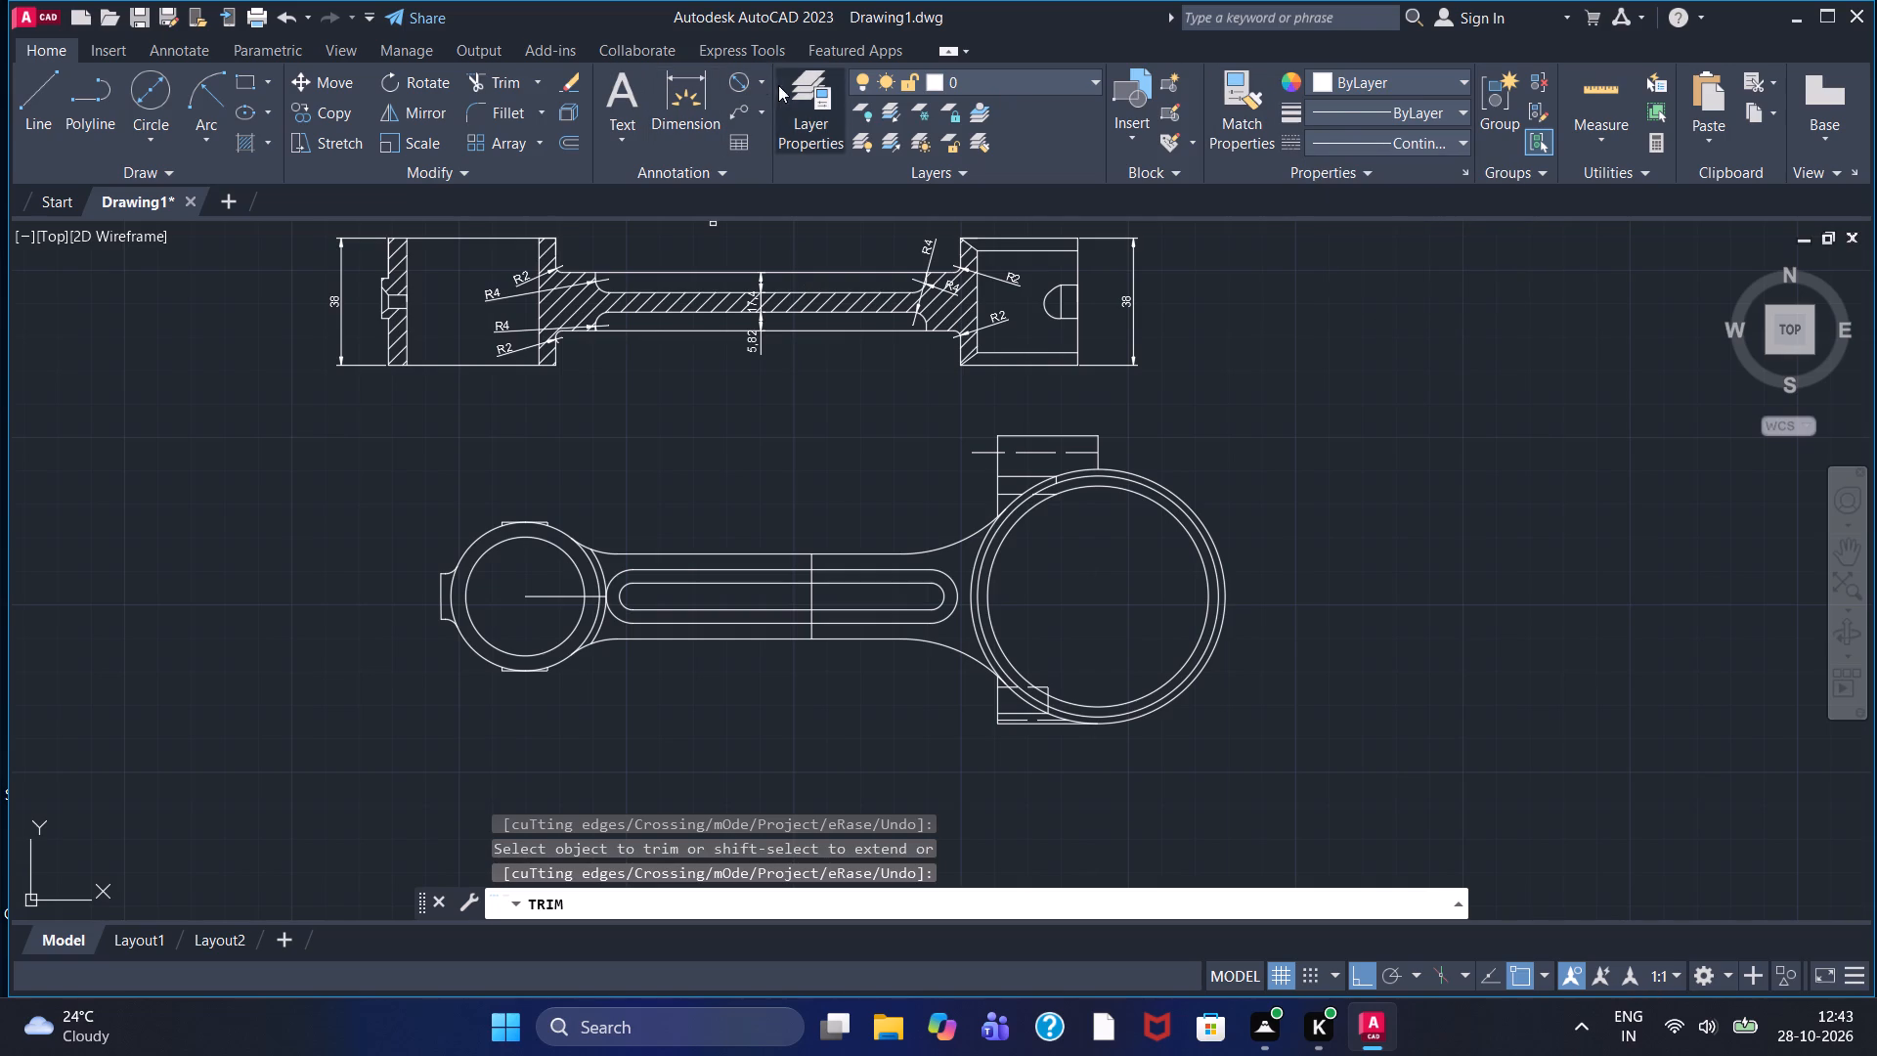
{"action": "left_click", "coordinate": [764, 81]}
{"action": "left_click", "coordinate": [782, 122]}
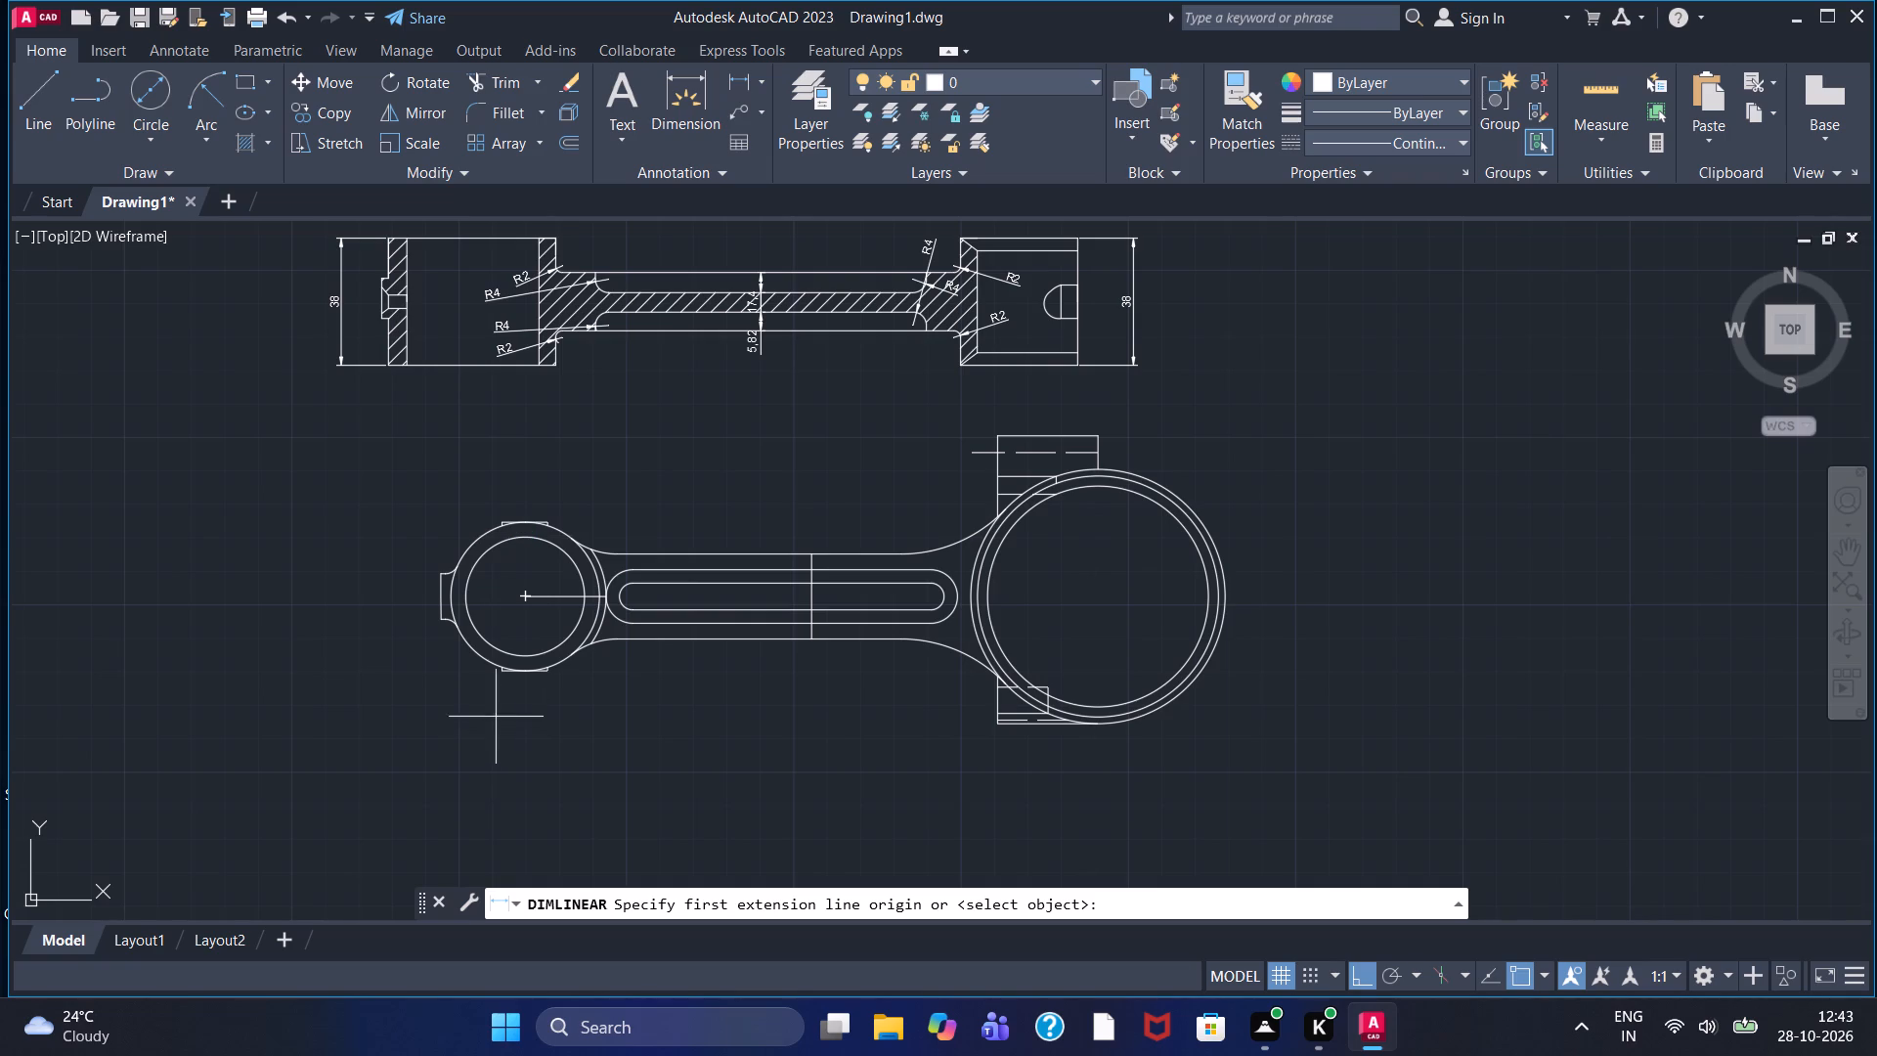
{"action": "left_click", "coordinate": [522, 598]}
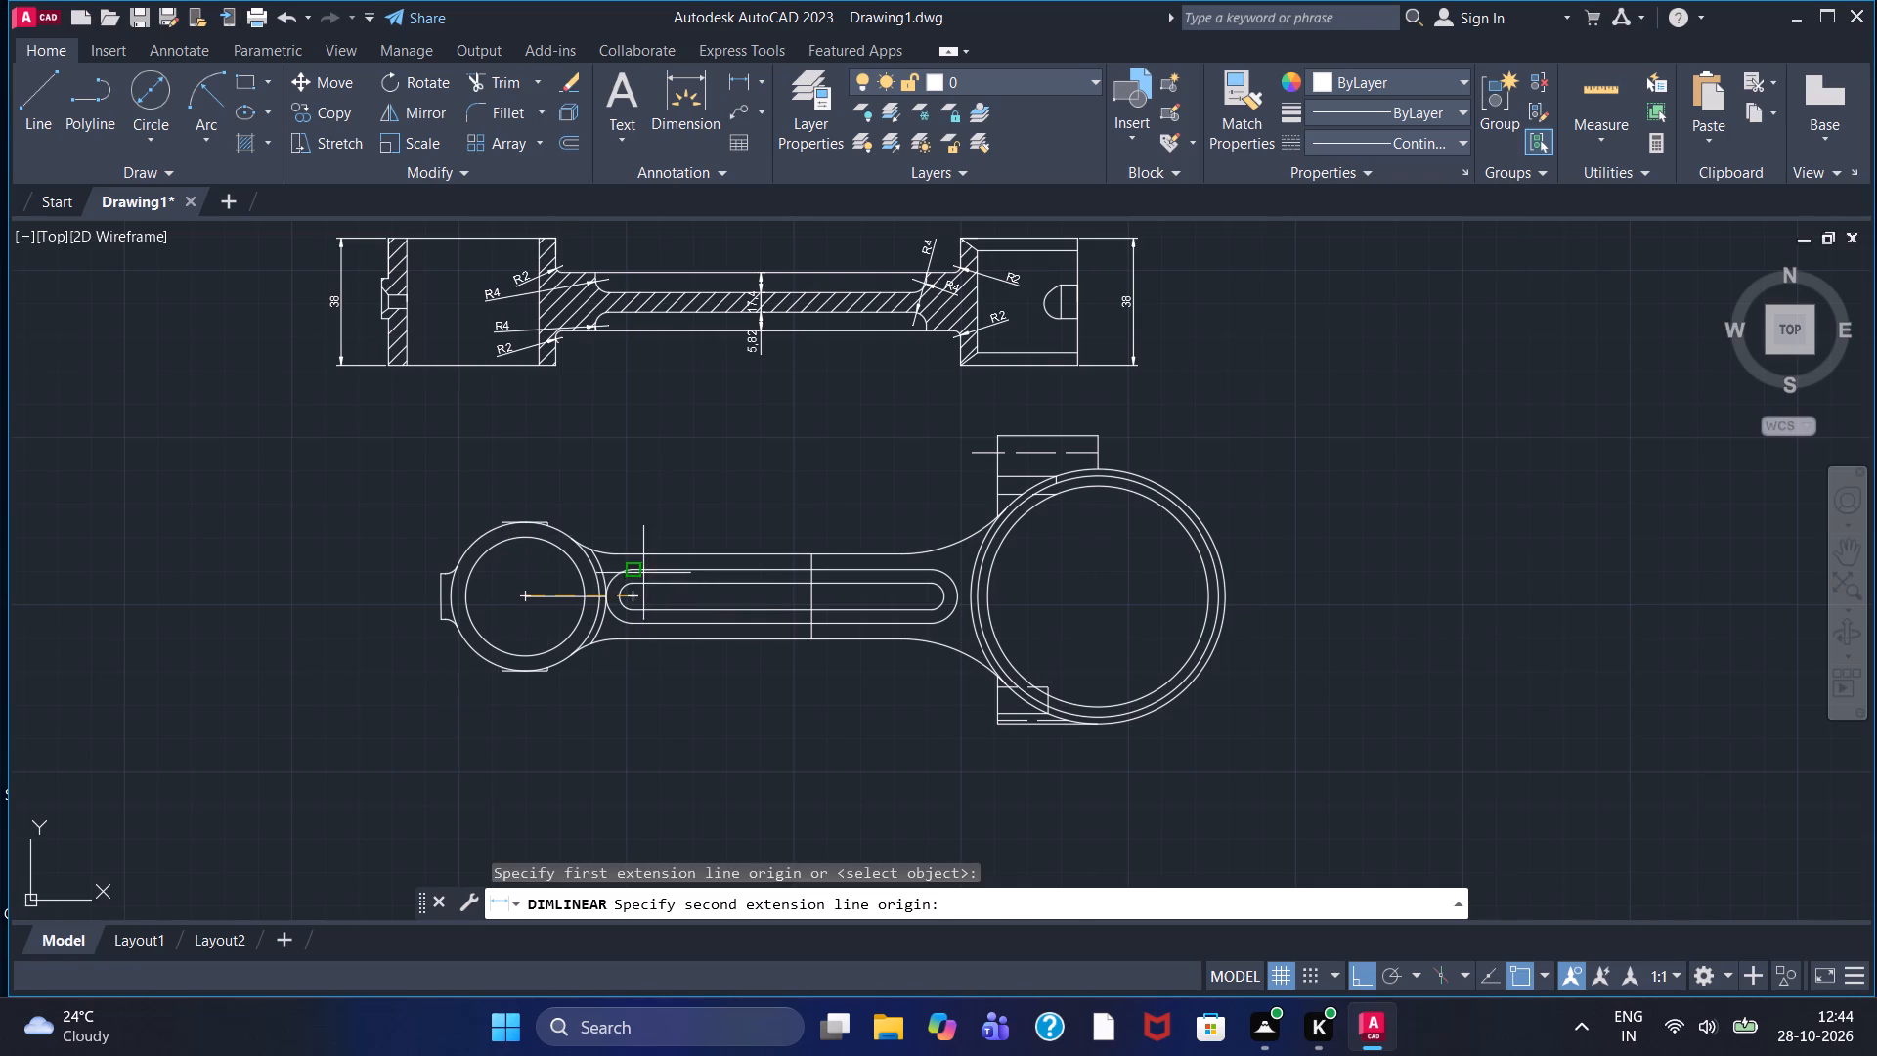
{"action": "left_click", "coordinate": [642, 572]}
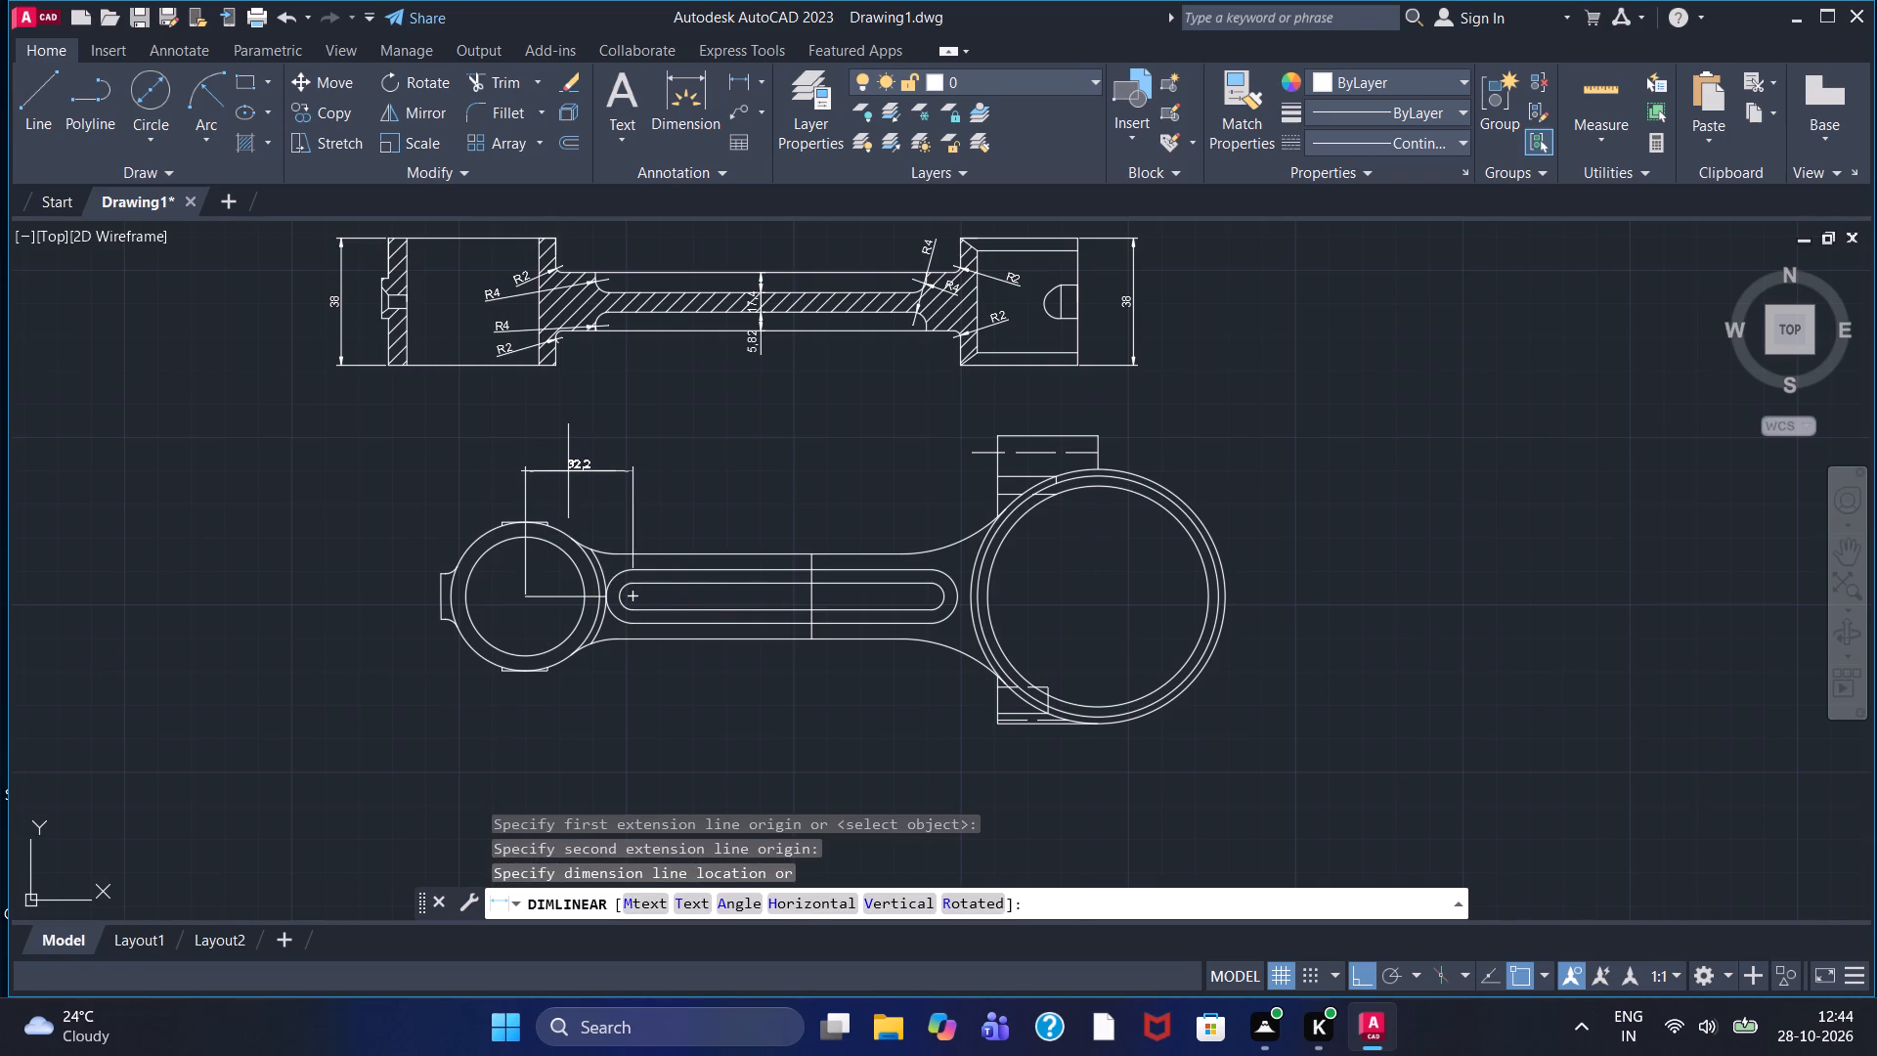
{"action": "left_click", "coordinate": [568, 471]}
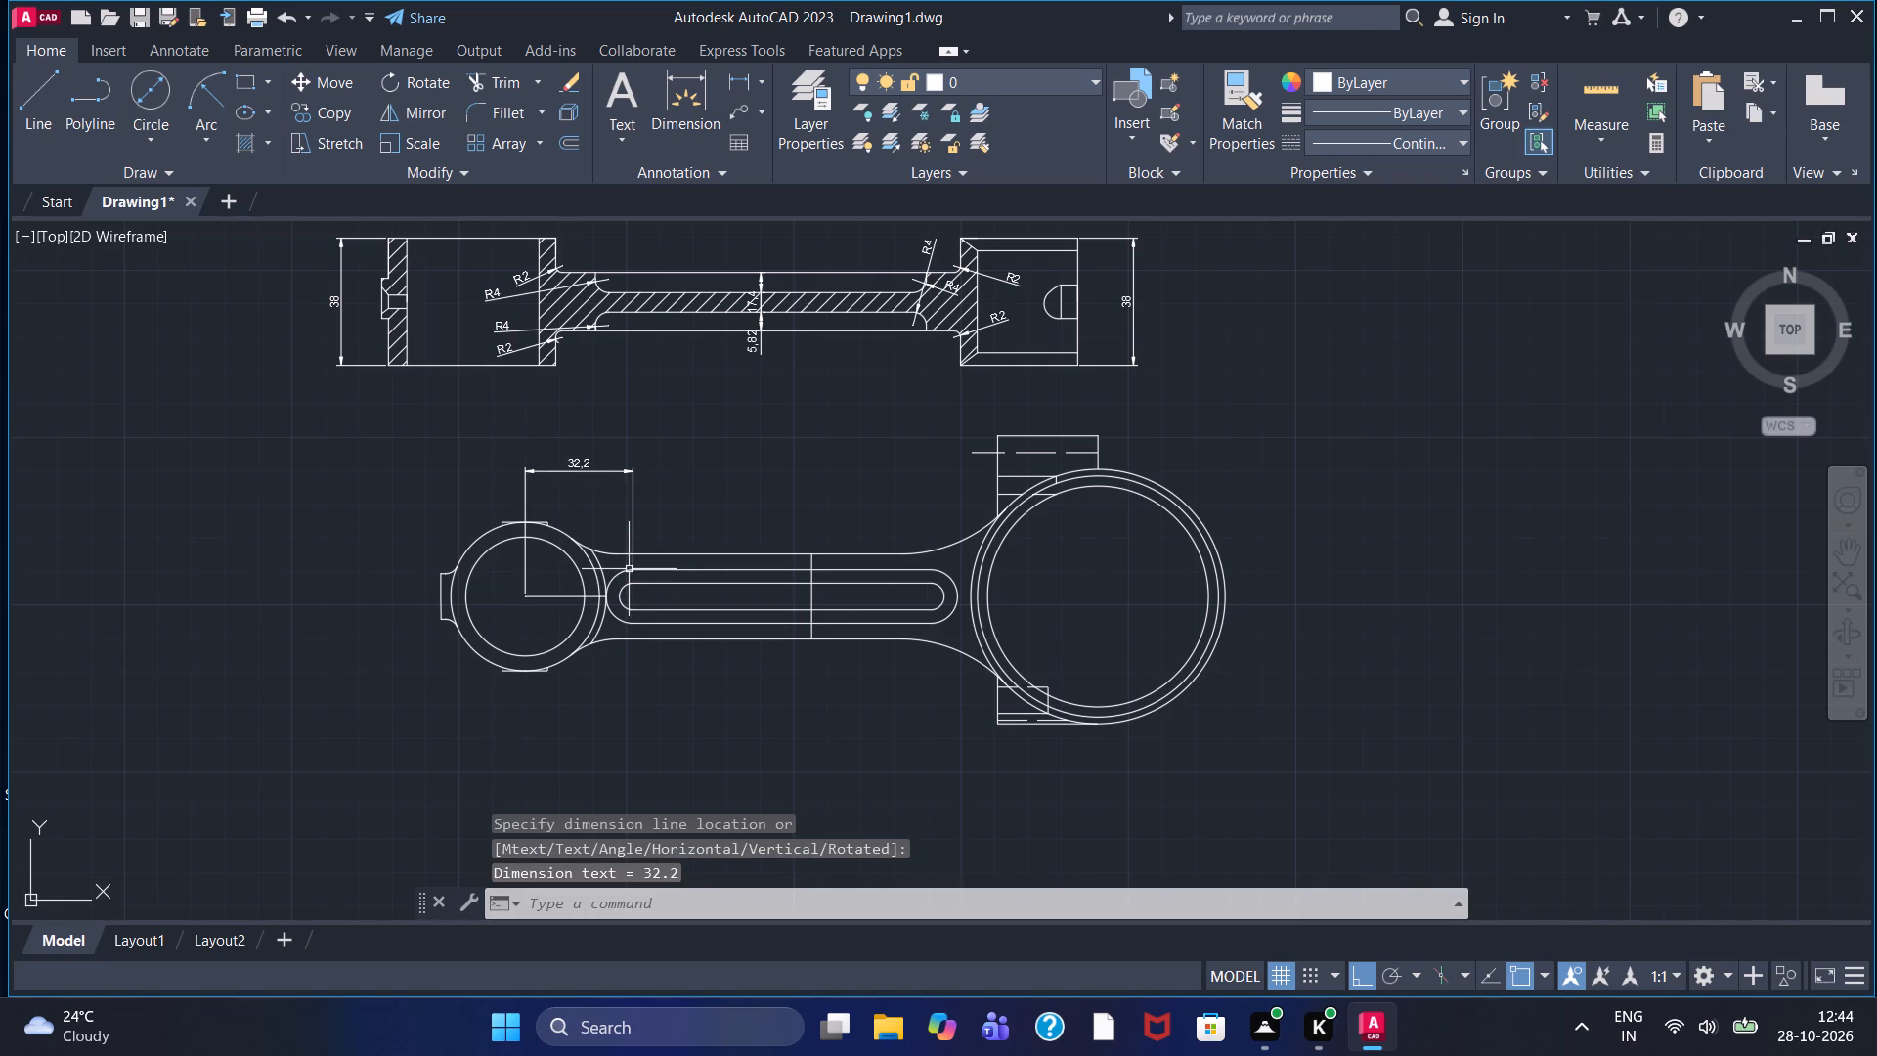
Dimension the outer slot's straight upper edge between its two end arcs, in line with the previous dimension.
{"action": "left_click", "coordinate": [740, 84]}
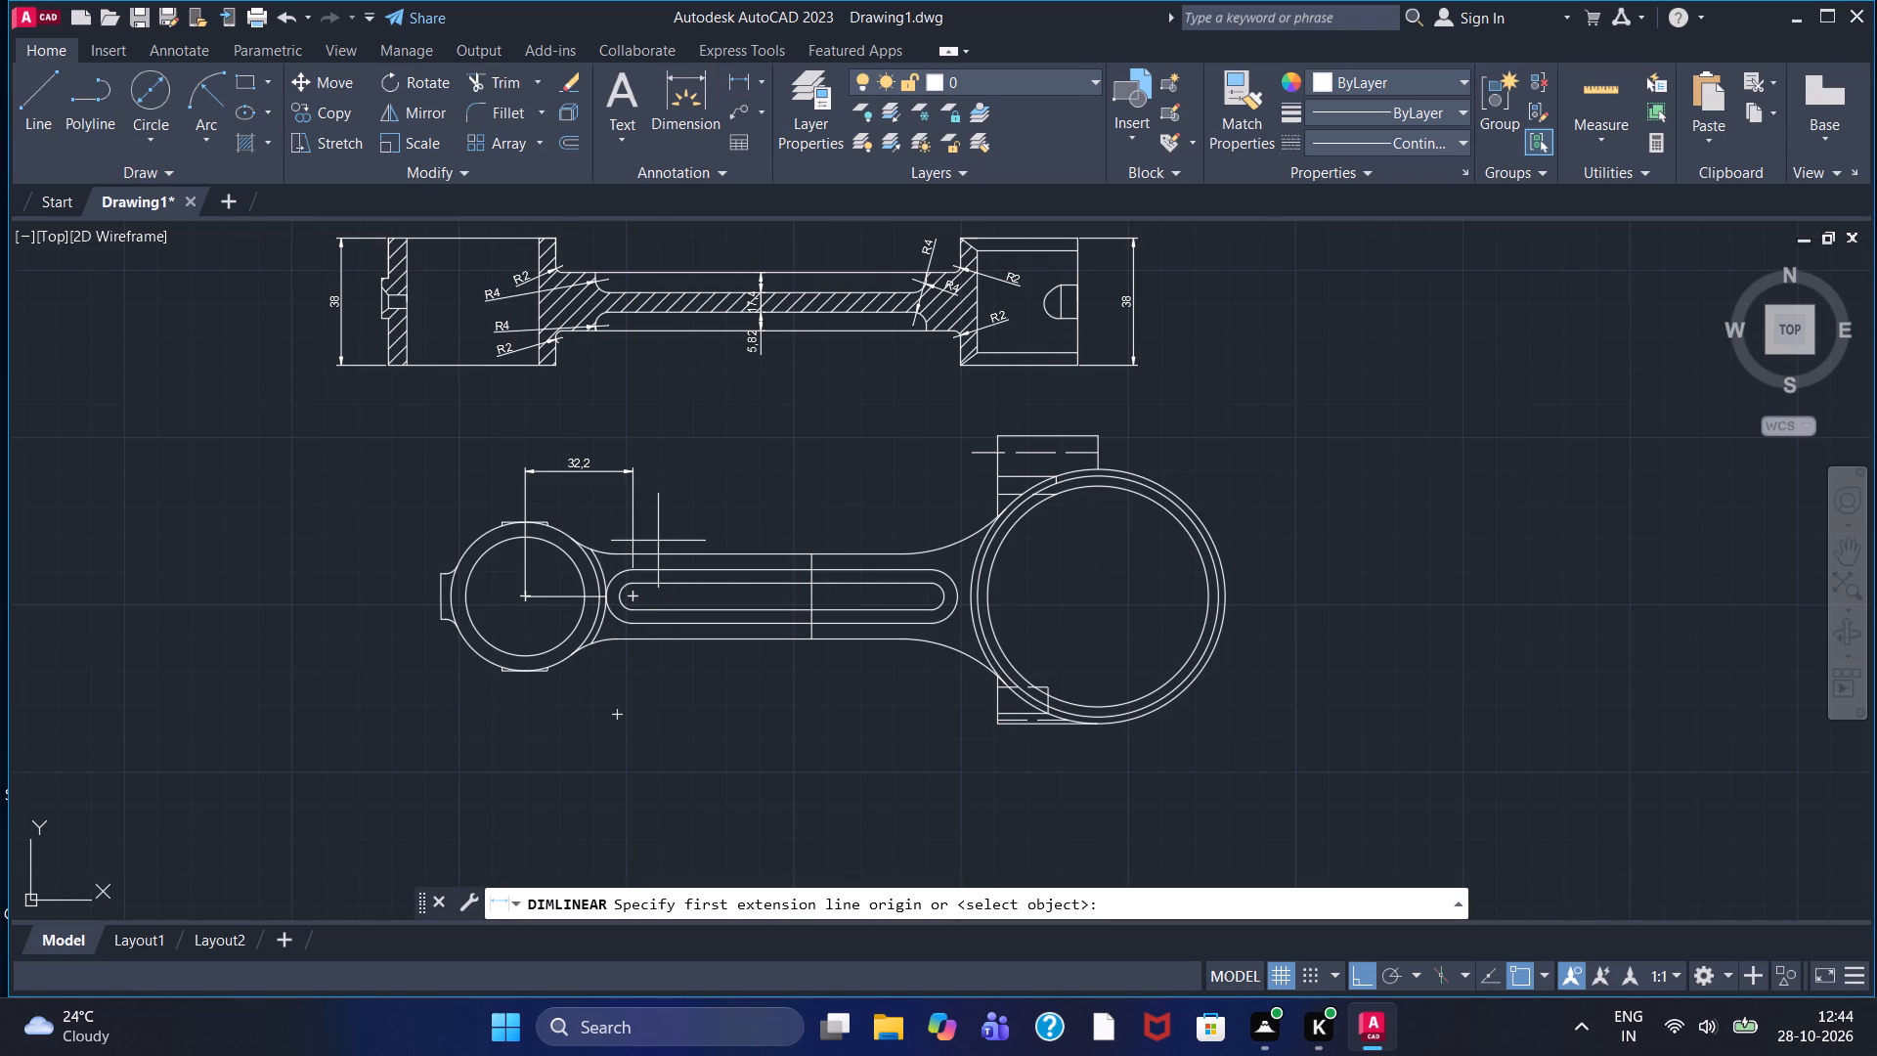
{"action": "left_click", "coordinate": [633, 575]}
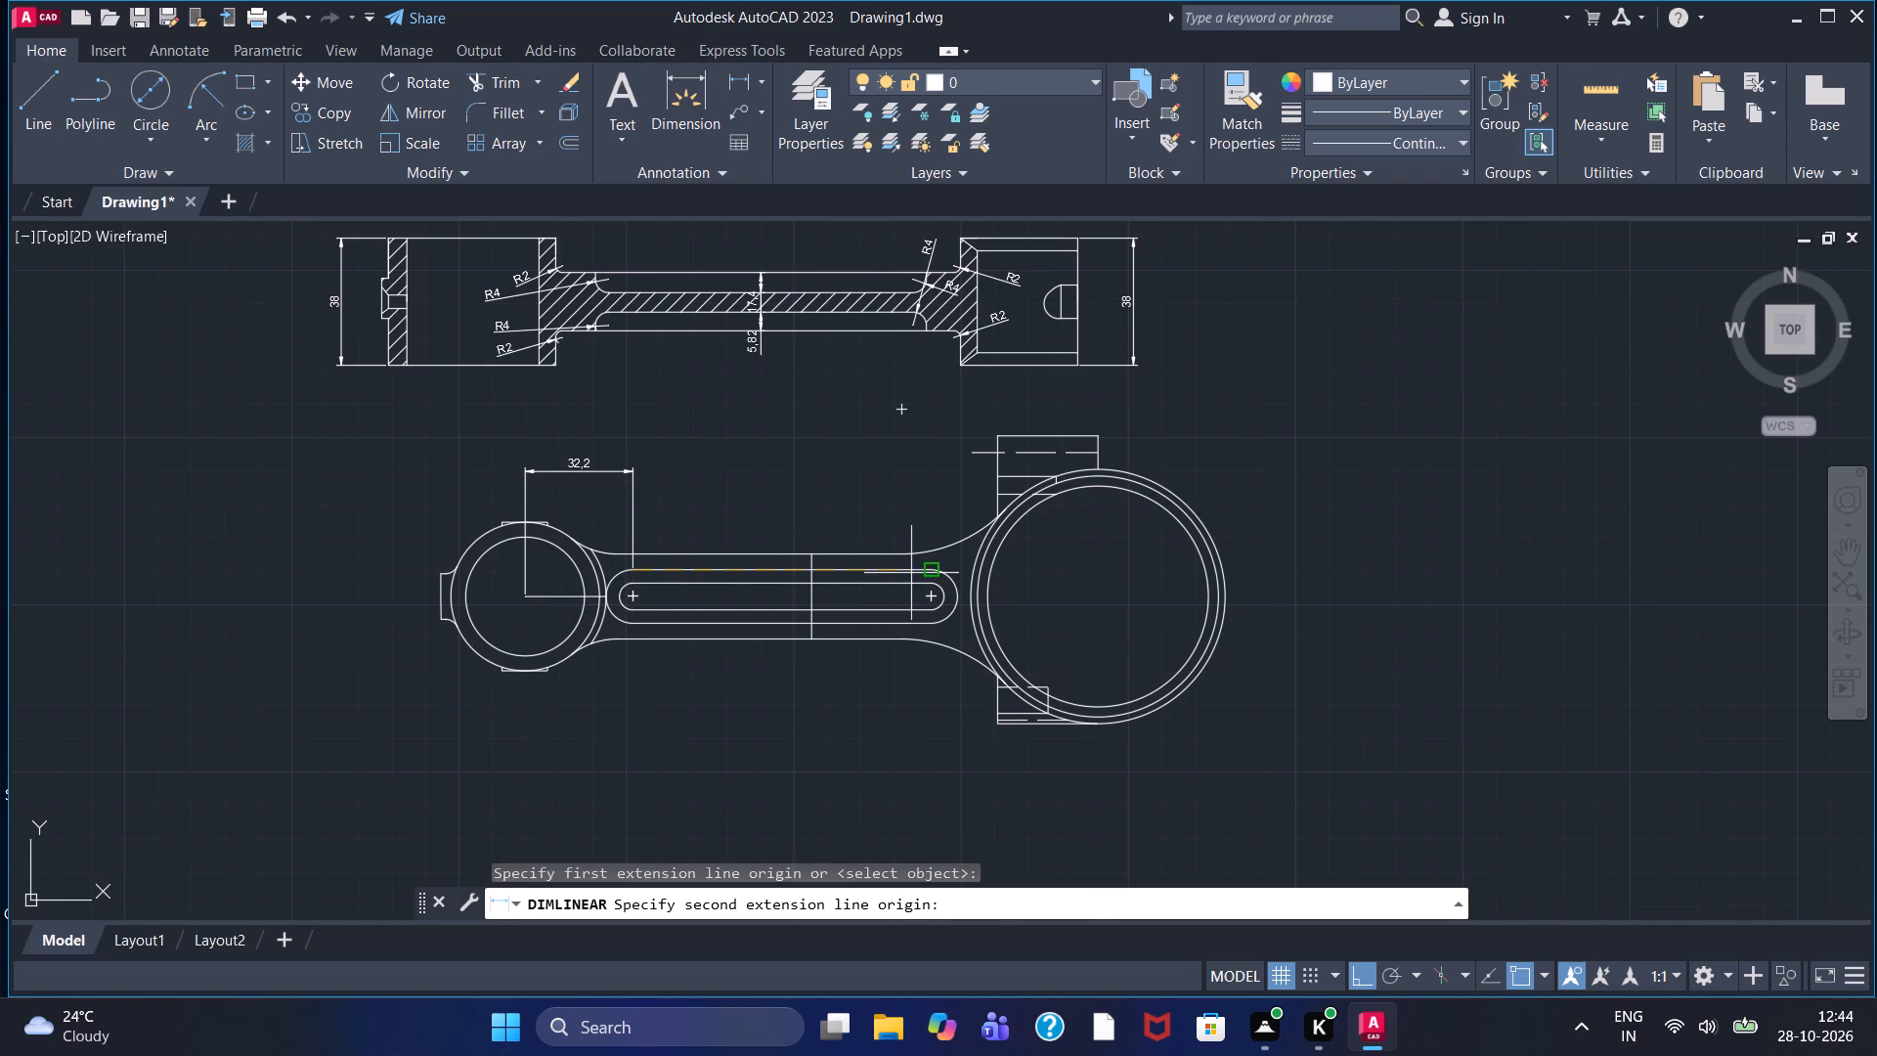
{"action": "left_click_drag", "start_coordinate": [929, 571], "coordinate": [928, 562]}
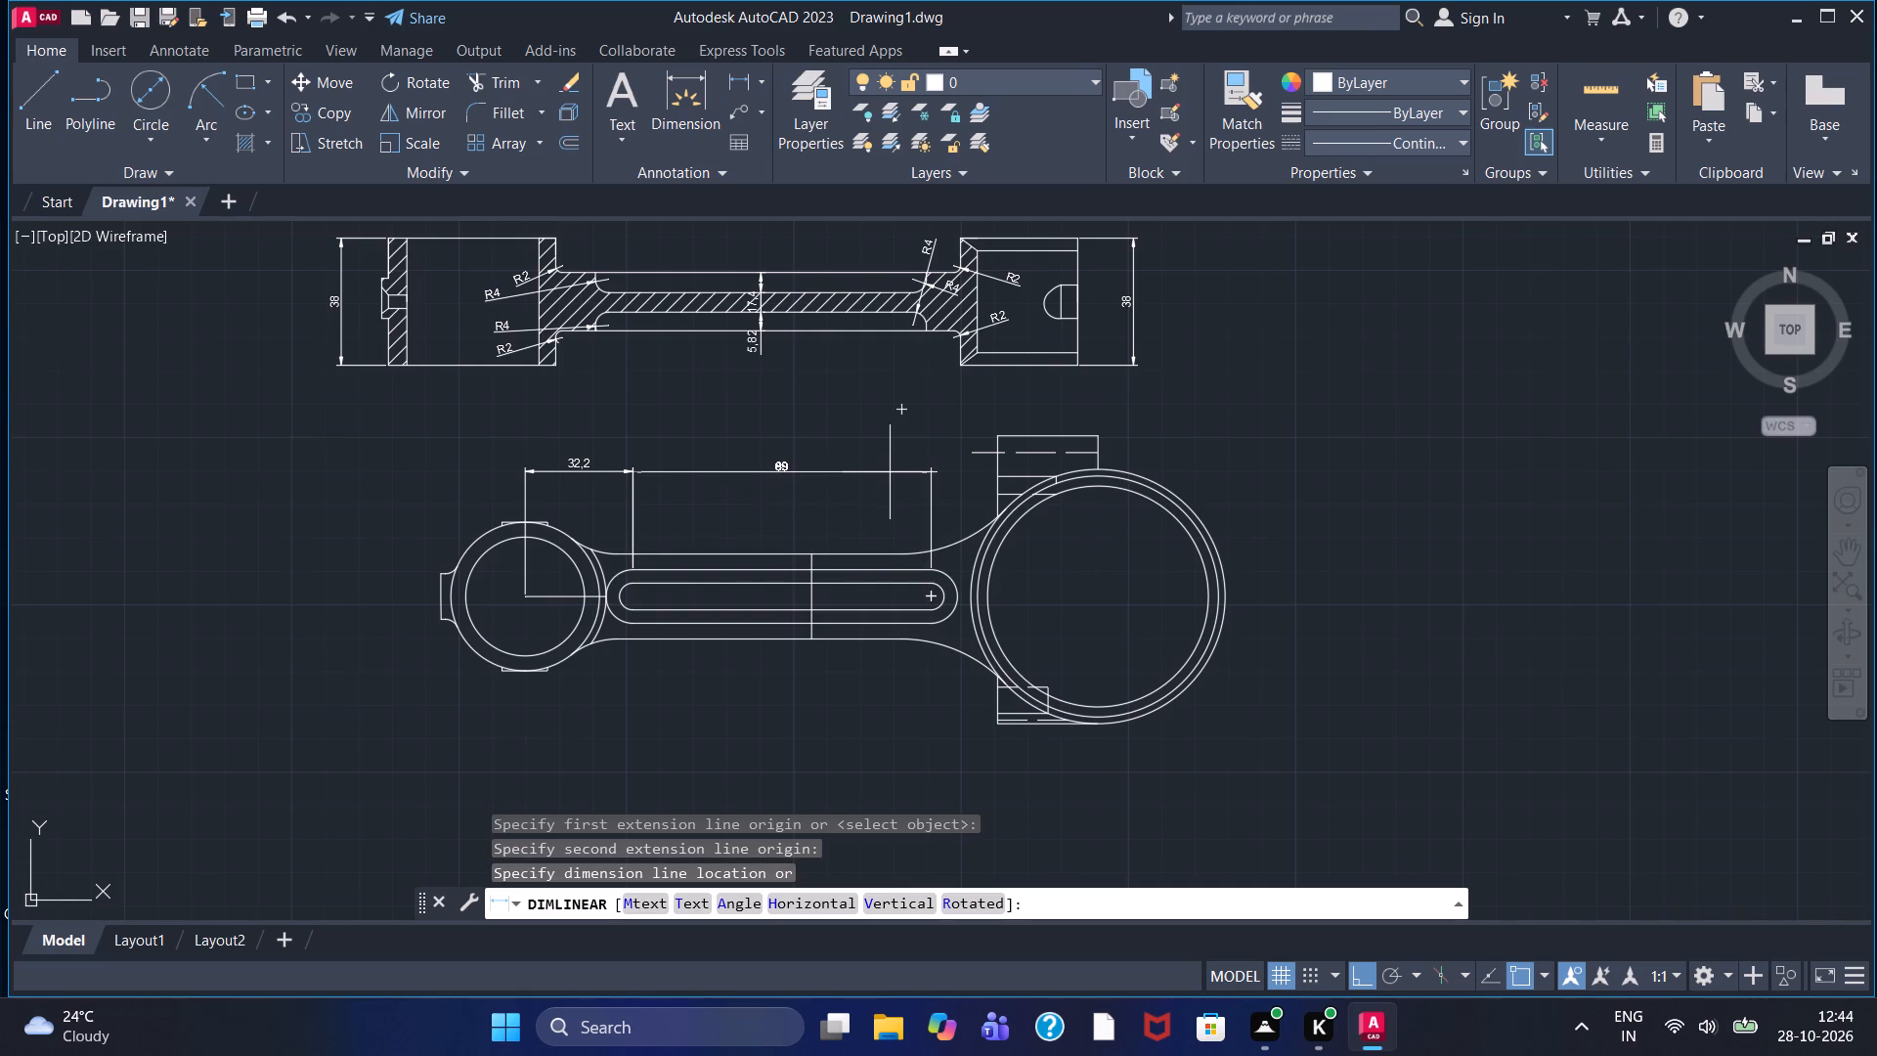
{"action": "left_click", "coordinate": [890, 472]}
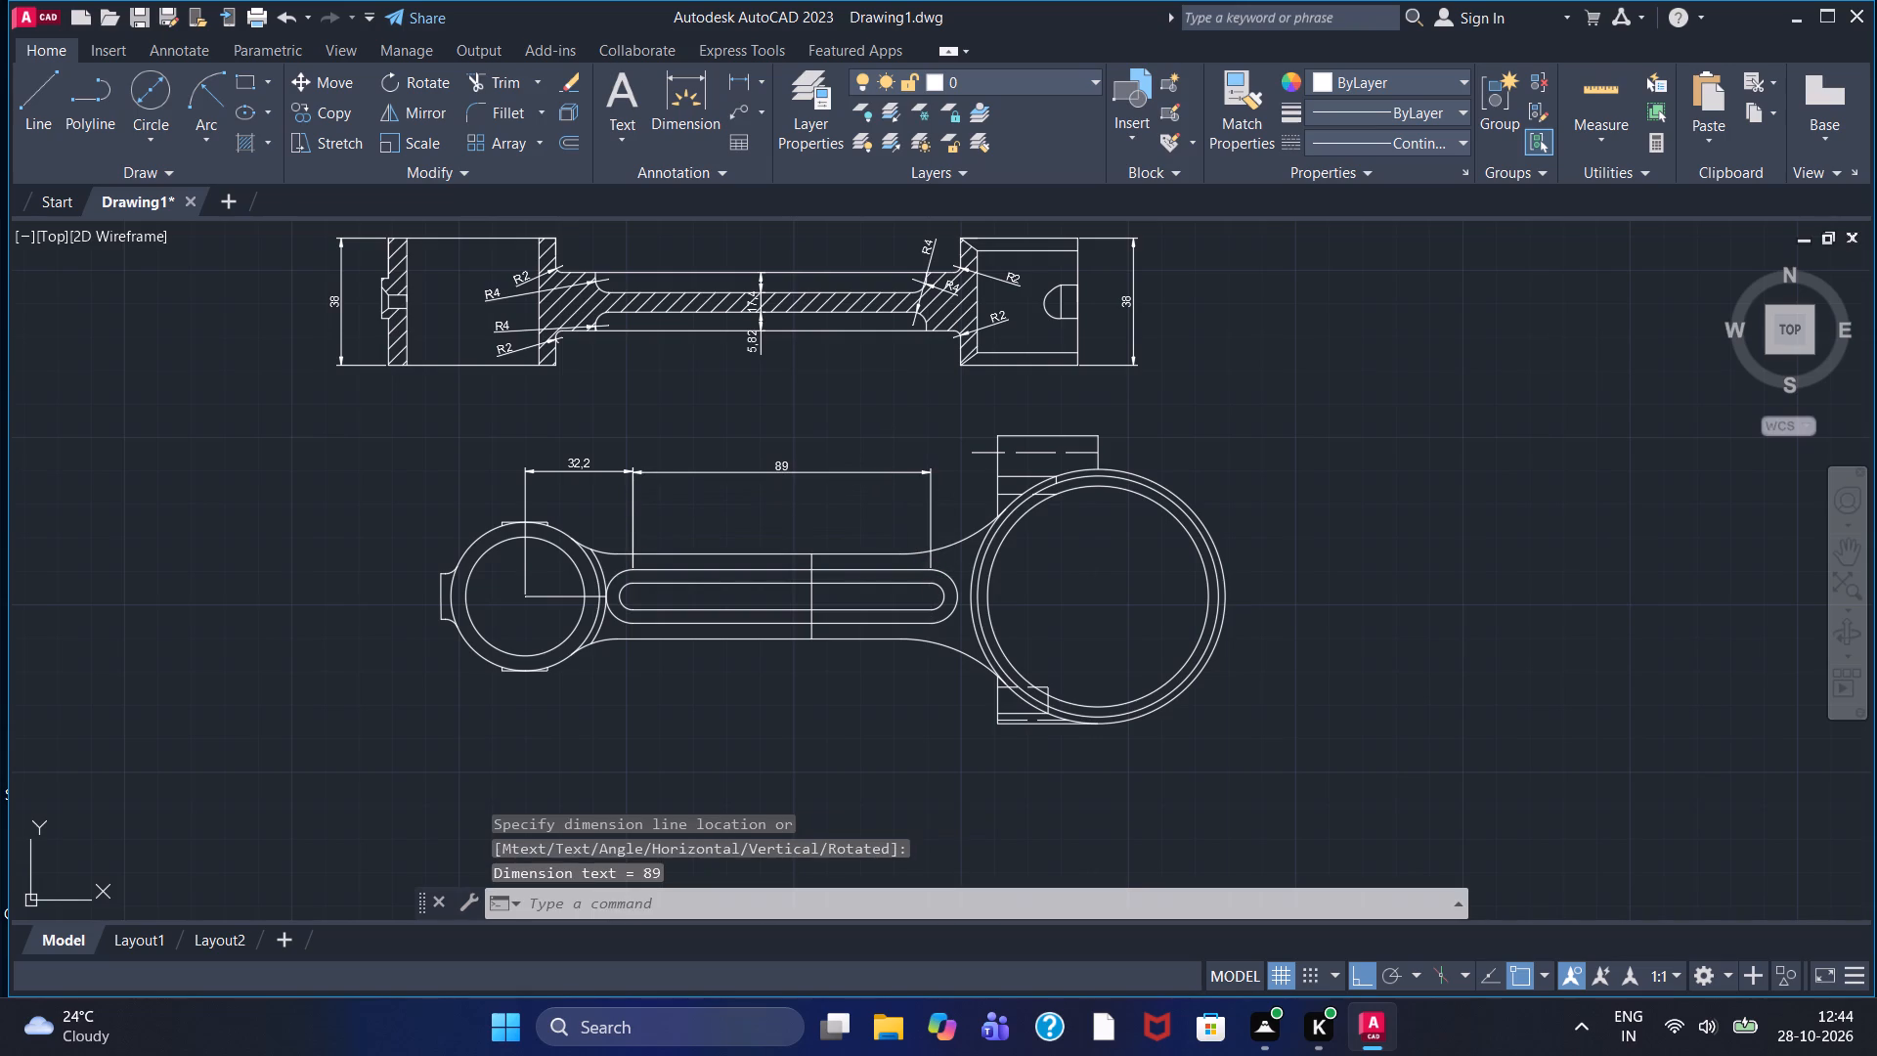
Dimension horizontally from the small-end centre to the outer face of the small boss on its left, in line with the existing dimensions.
{"action": "middle_click_drag", "start_coordinate": [820, 465], "coordinate": [847, 578]}
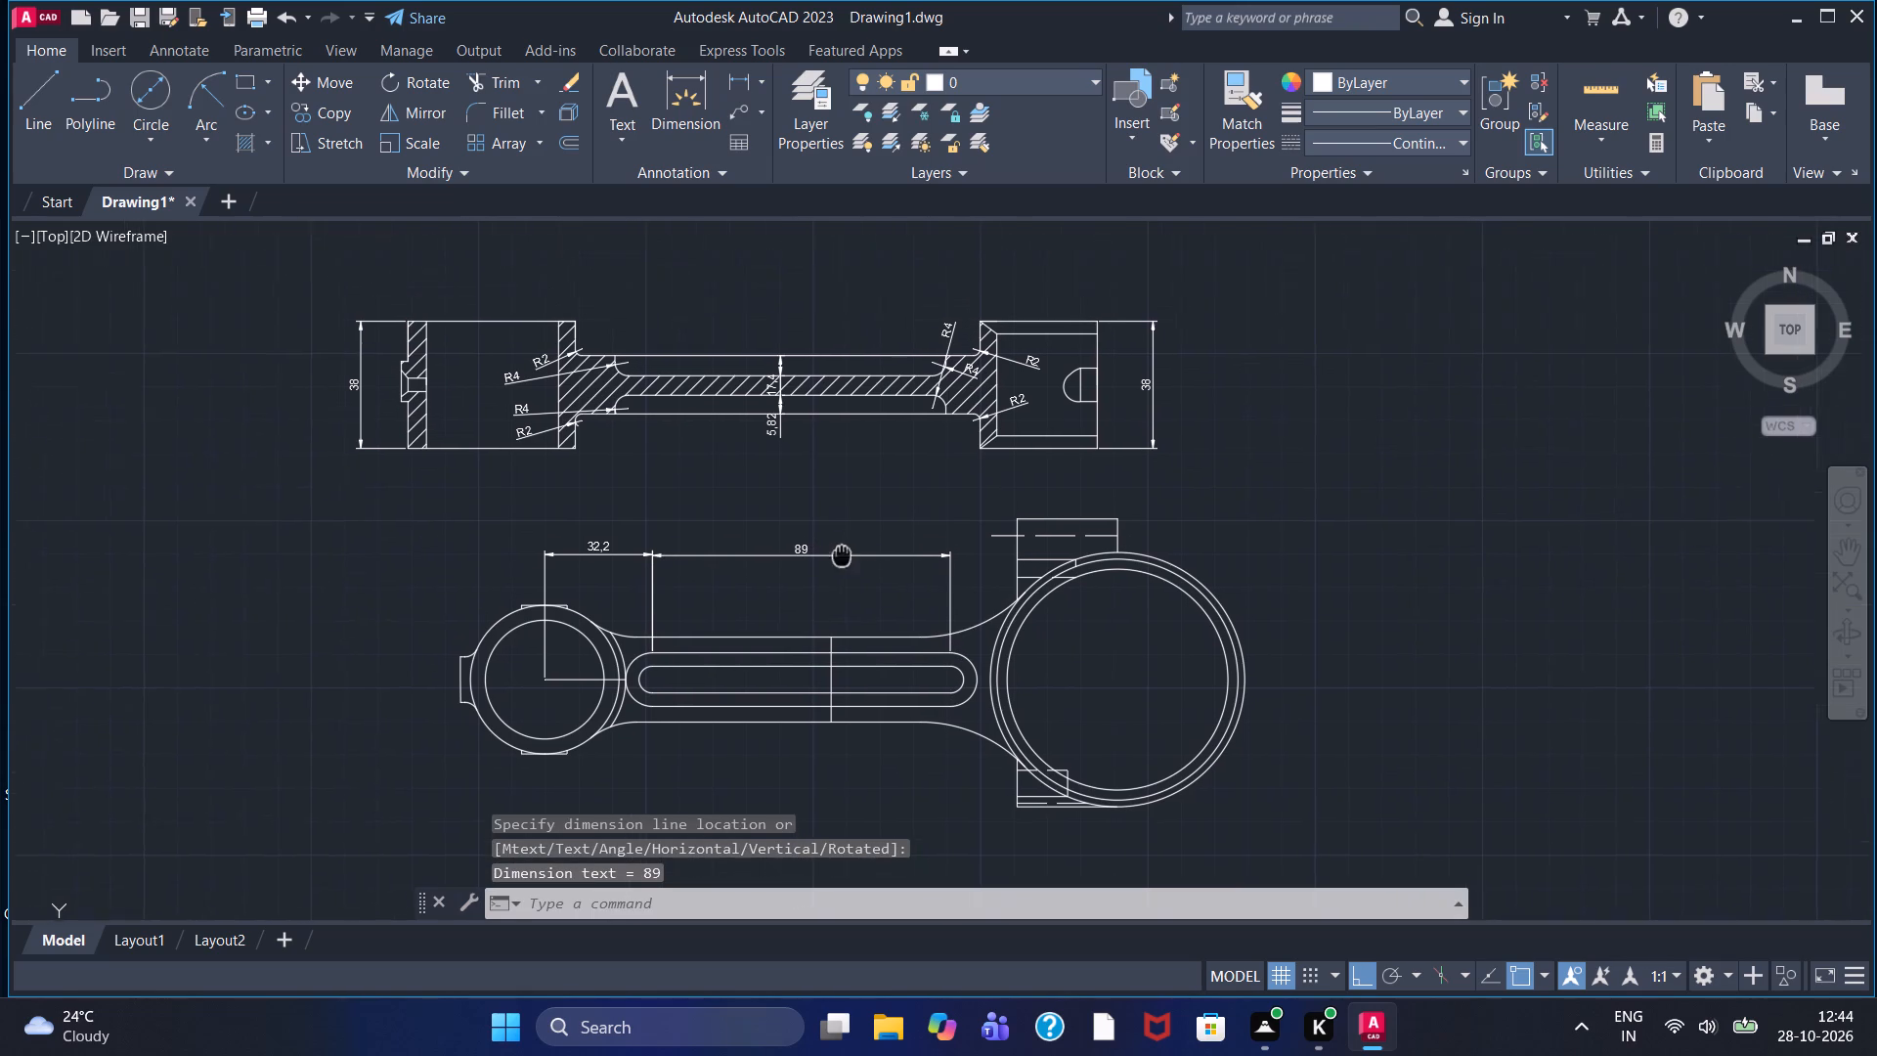
{"action": "middle_click_drag", "start_coordinate": [847, 578], "coordinate": [853, 607]}
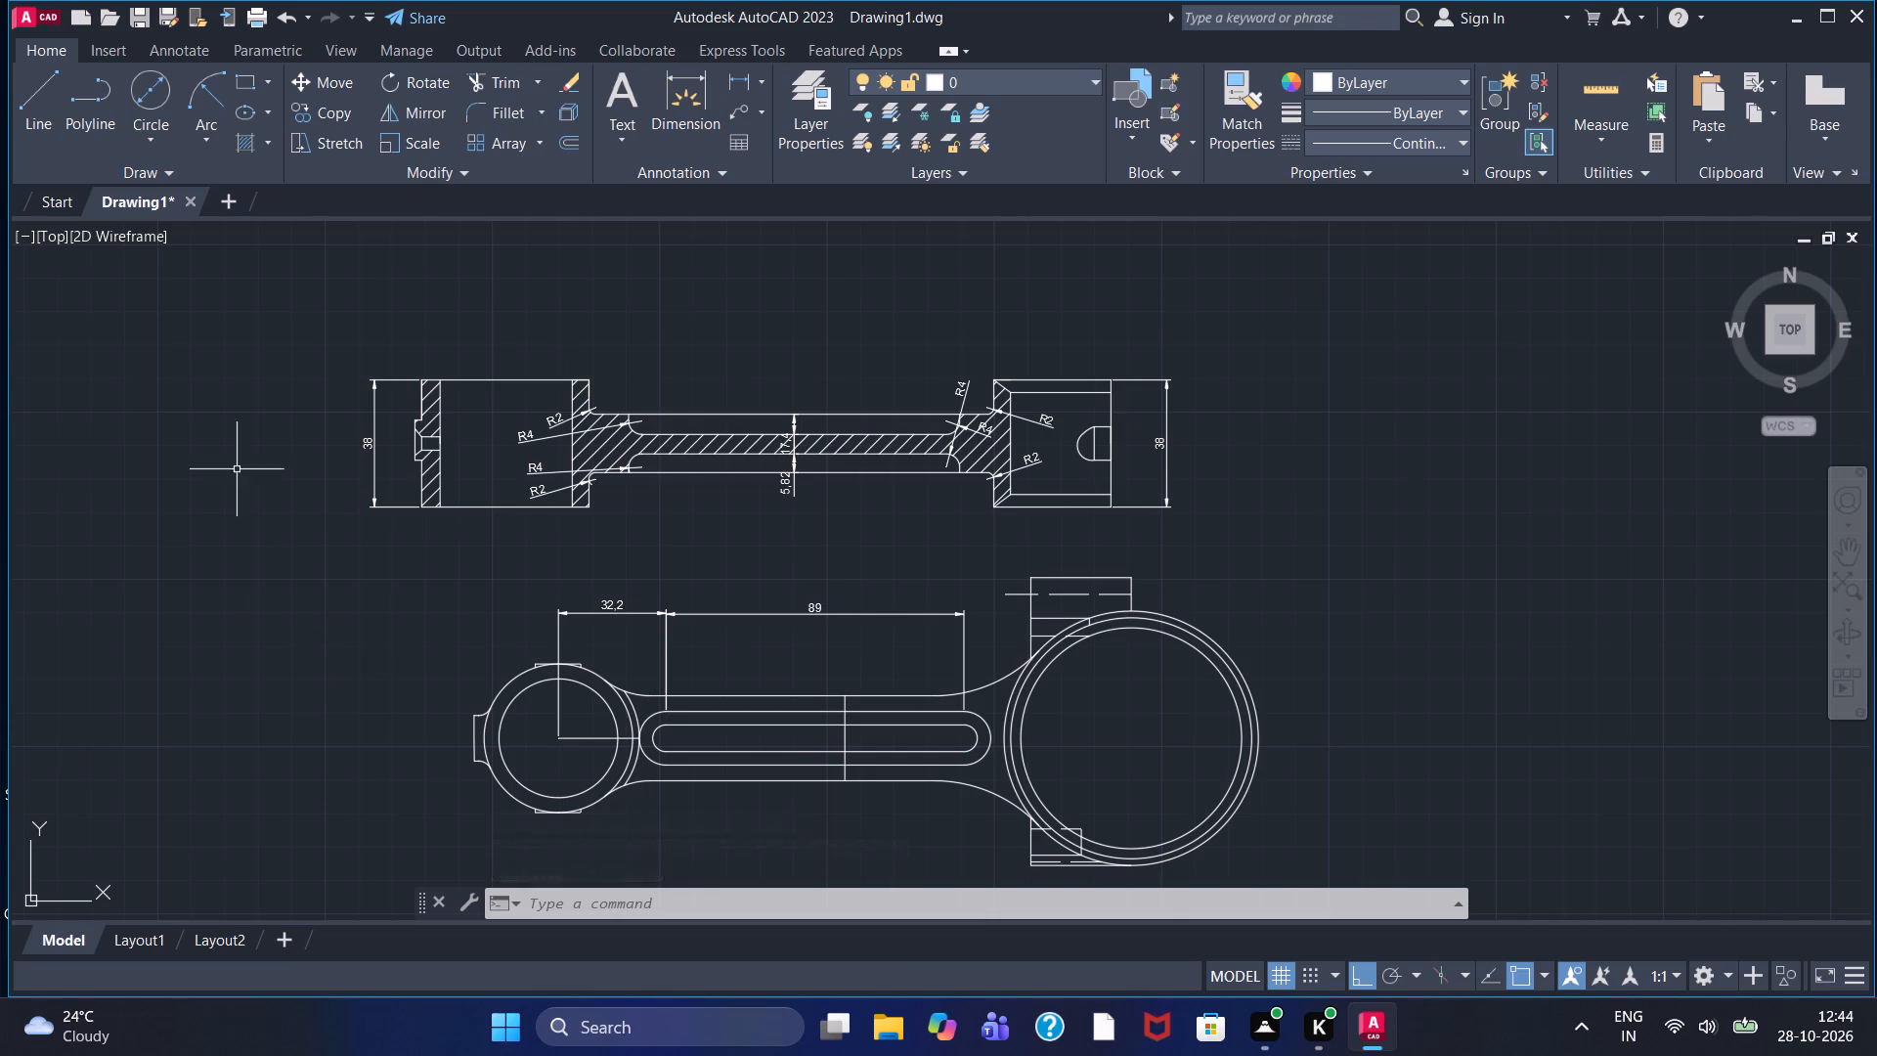
{"action": "left_click", "coordinate": [738, 79]}
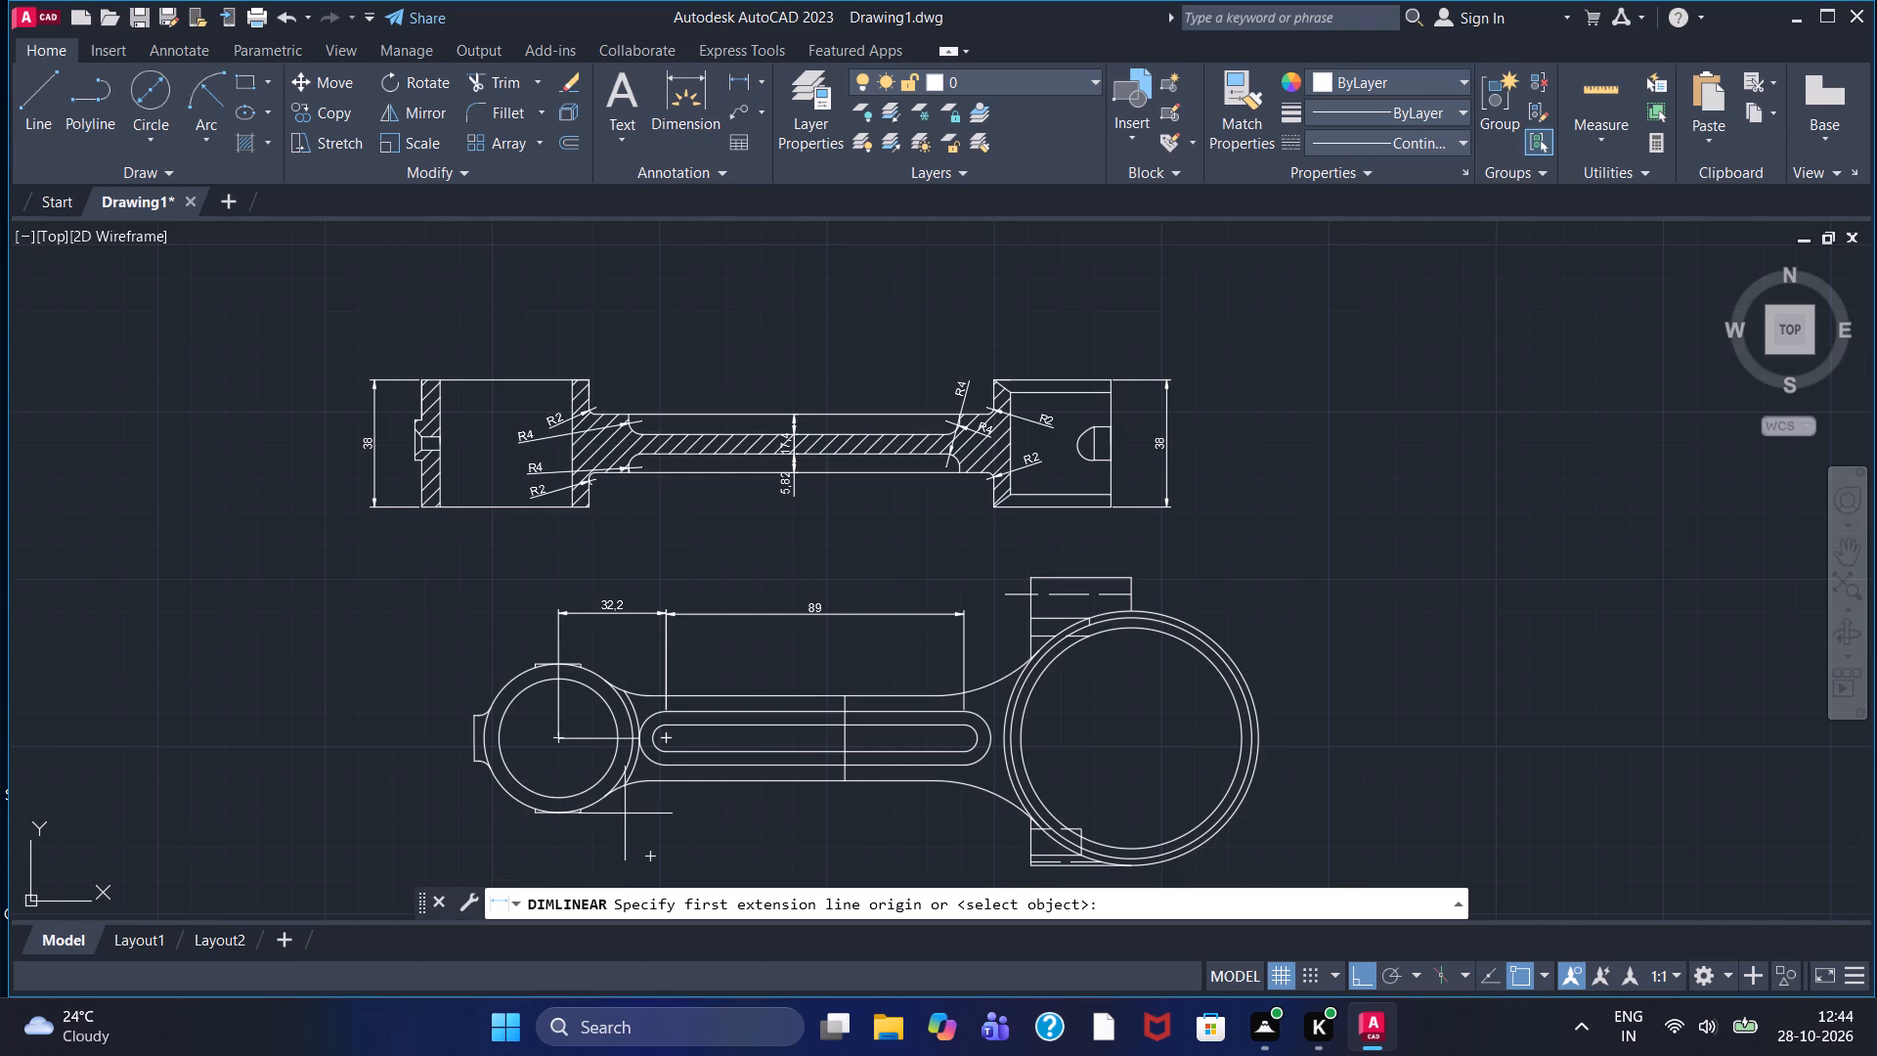
{"action": "left_click", "coordinate": [564, 735]}
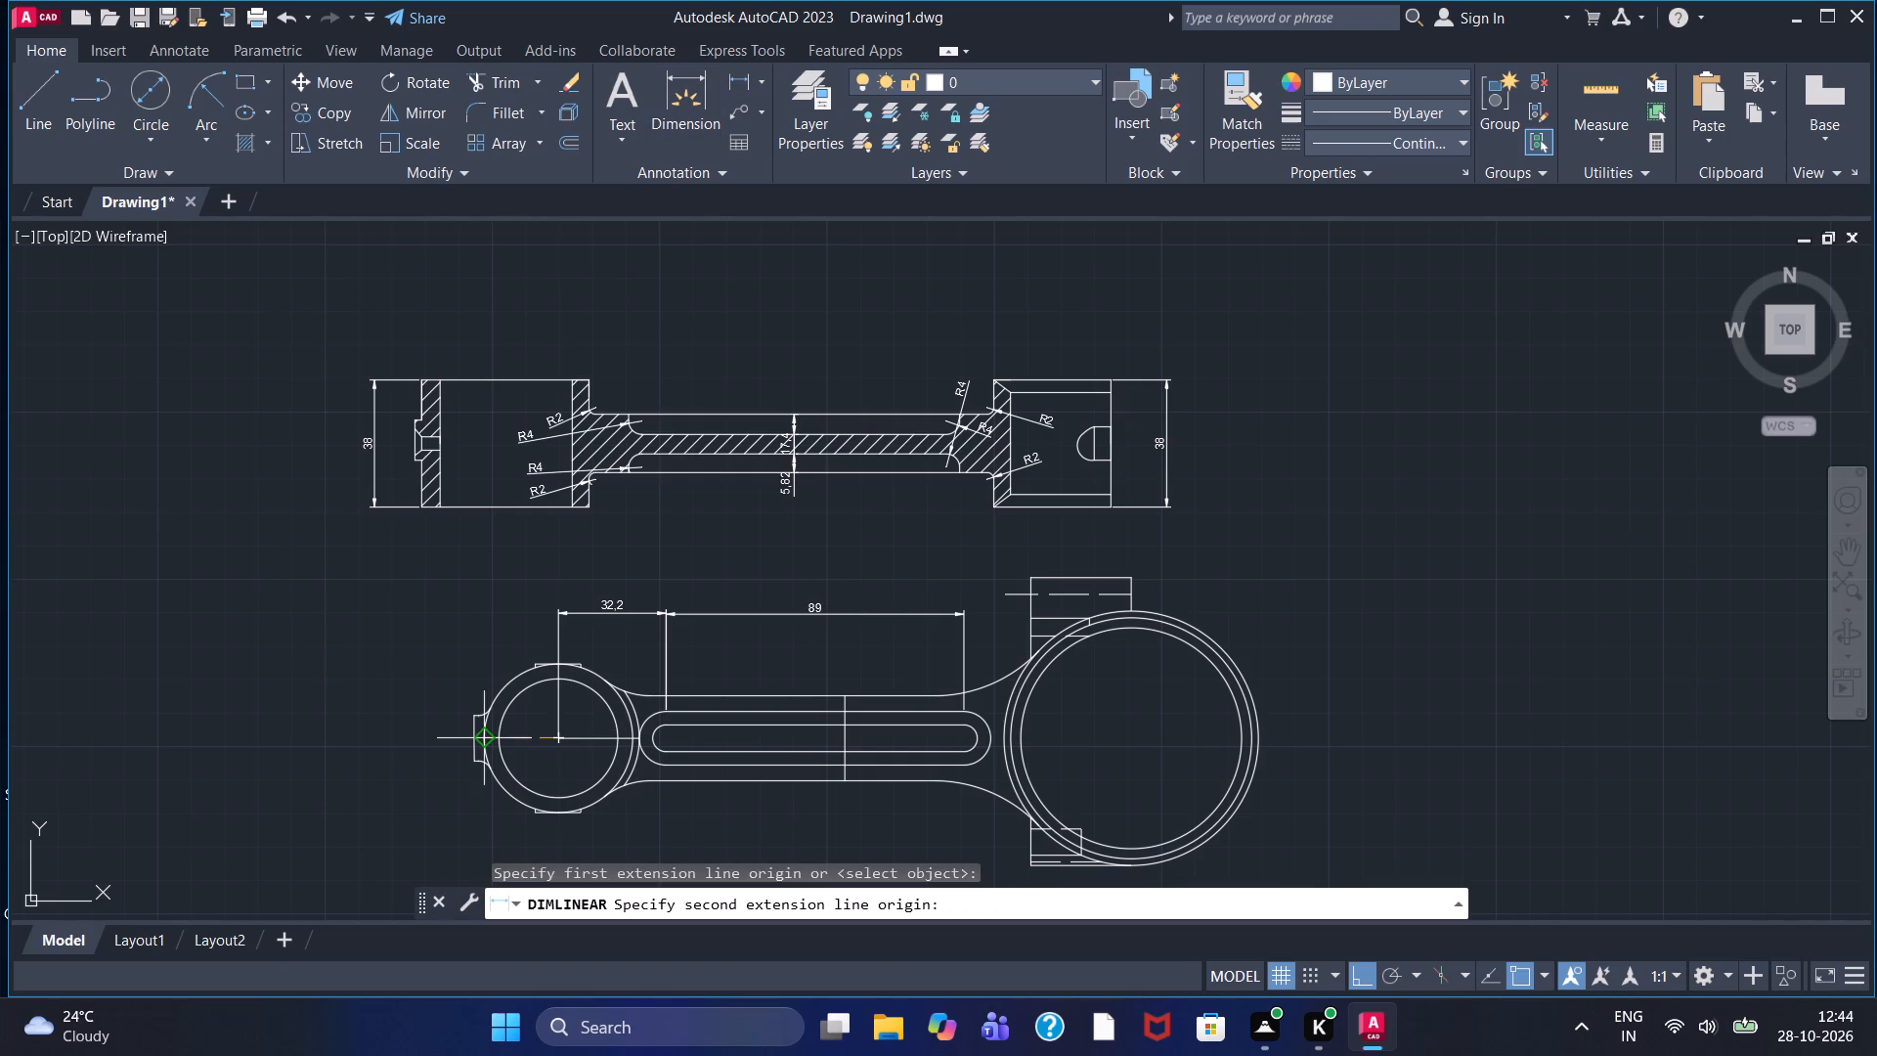
{"action": "left_click", "coordinate": [468, 742]}
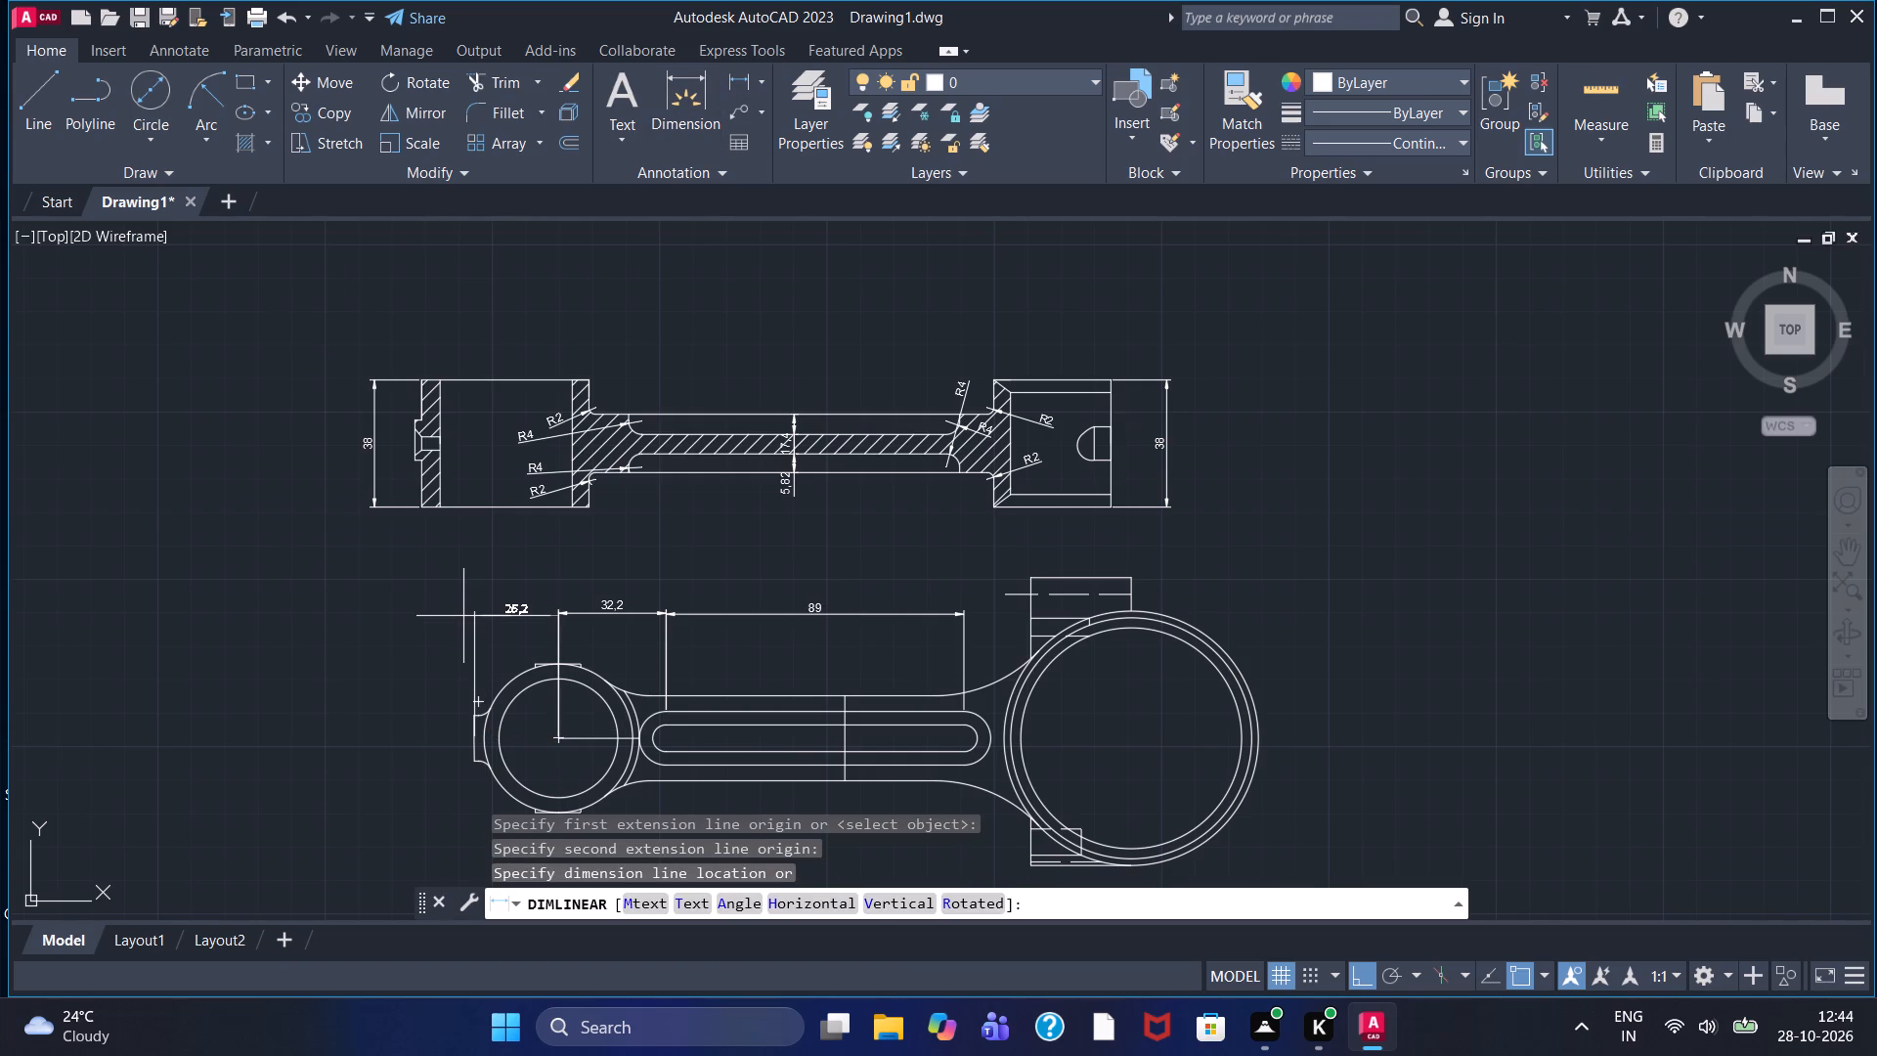
{"action": "left_click", "coordinate": [463, 616]}
Dimension horizontally from the small boss's left face to the large-end centre, placing it above the chain of dimensions.
{"action": "scroll", "coordinate": [493, 607], "scroll_direction": "up", "scroll_amount": 2}
{"action": "scroll", "coordinate": [493, 607], "scroll_direction": "down", "scroll_amount": 1}
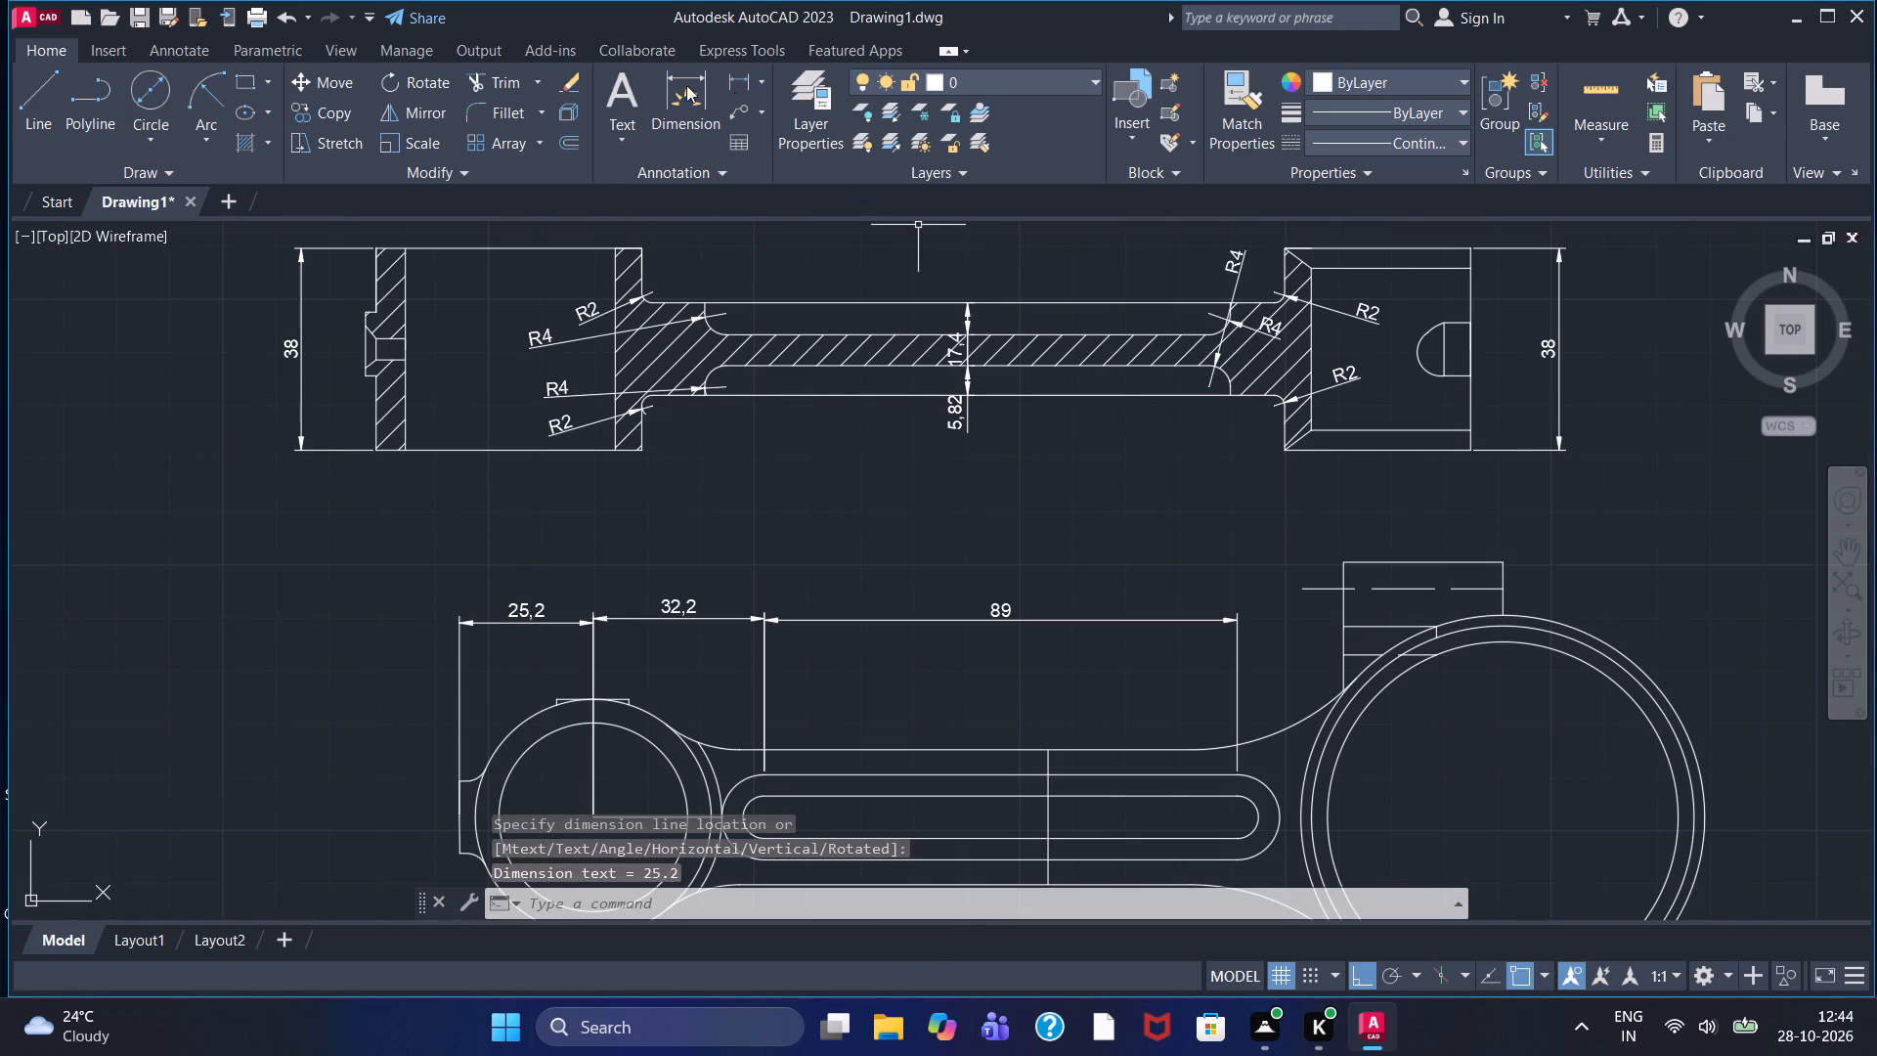
{"action": "left_click", "coordinate": [730, 71]}
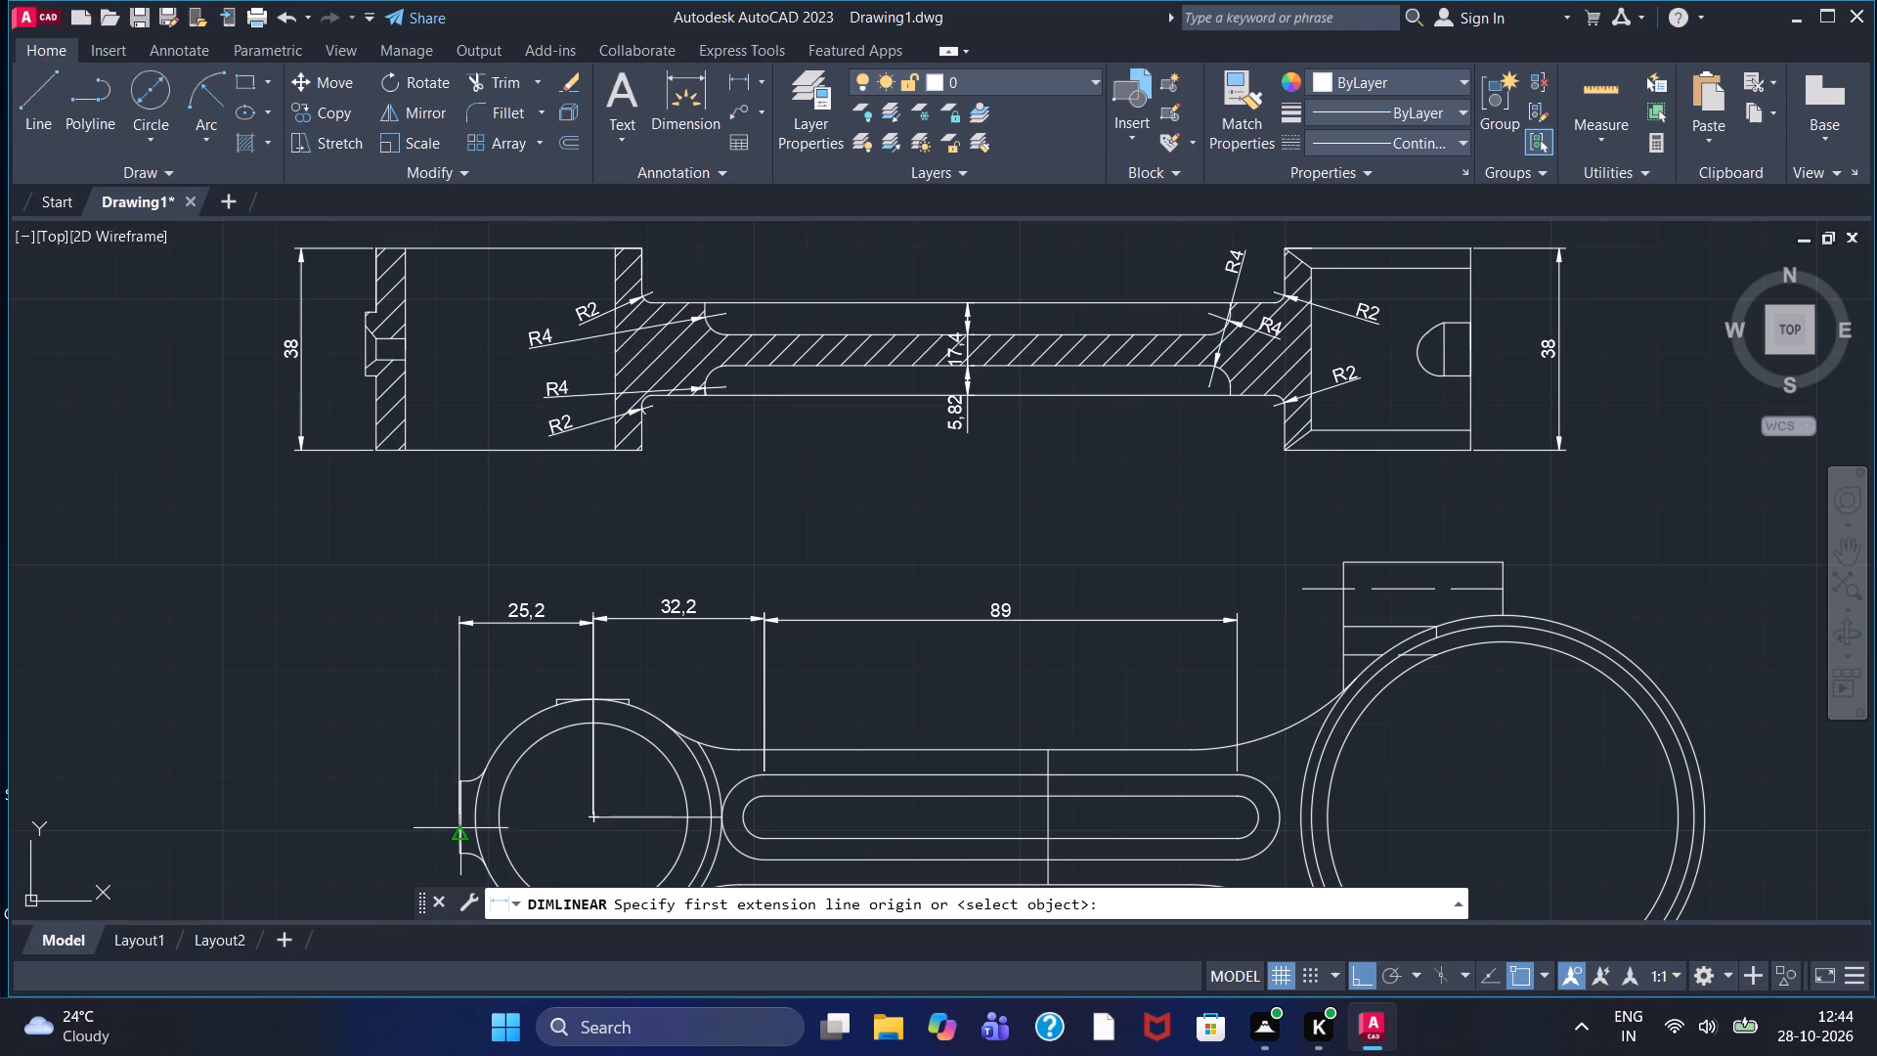
{"action": "left_click", "coordinate": [459, 814]}
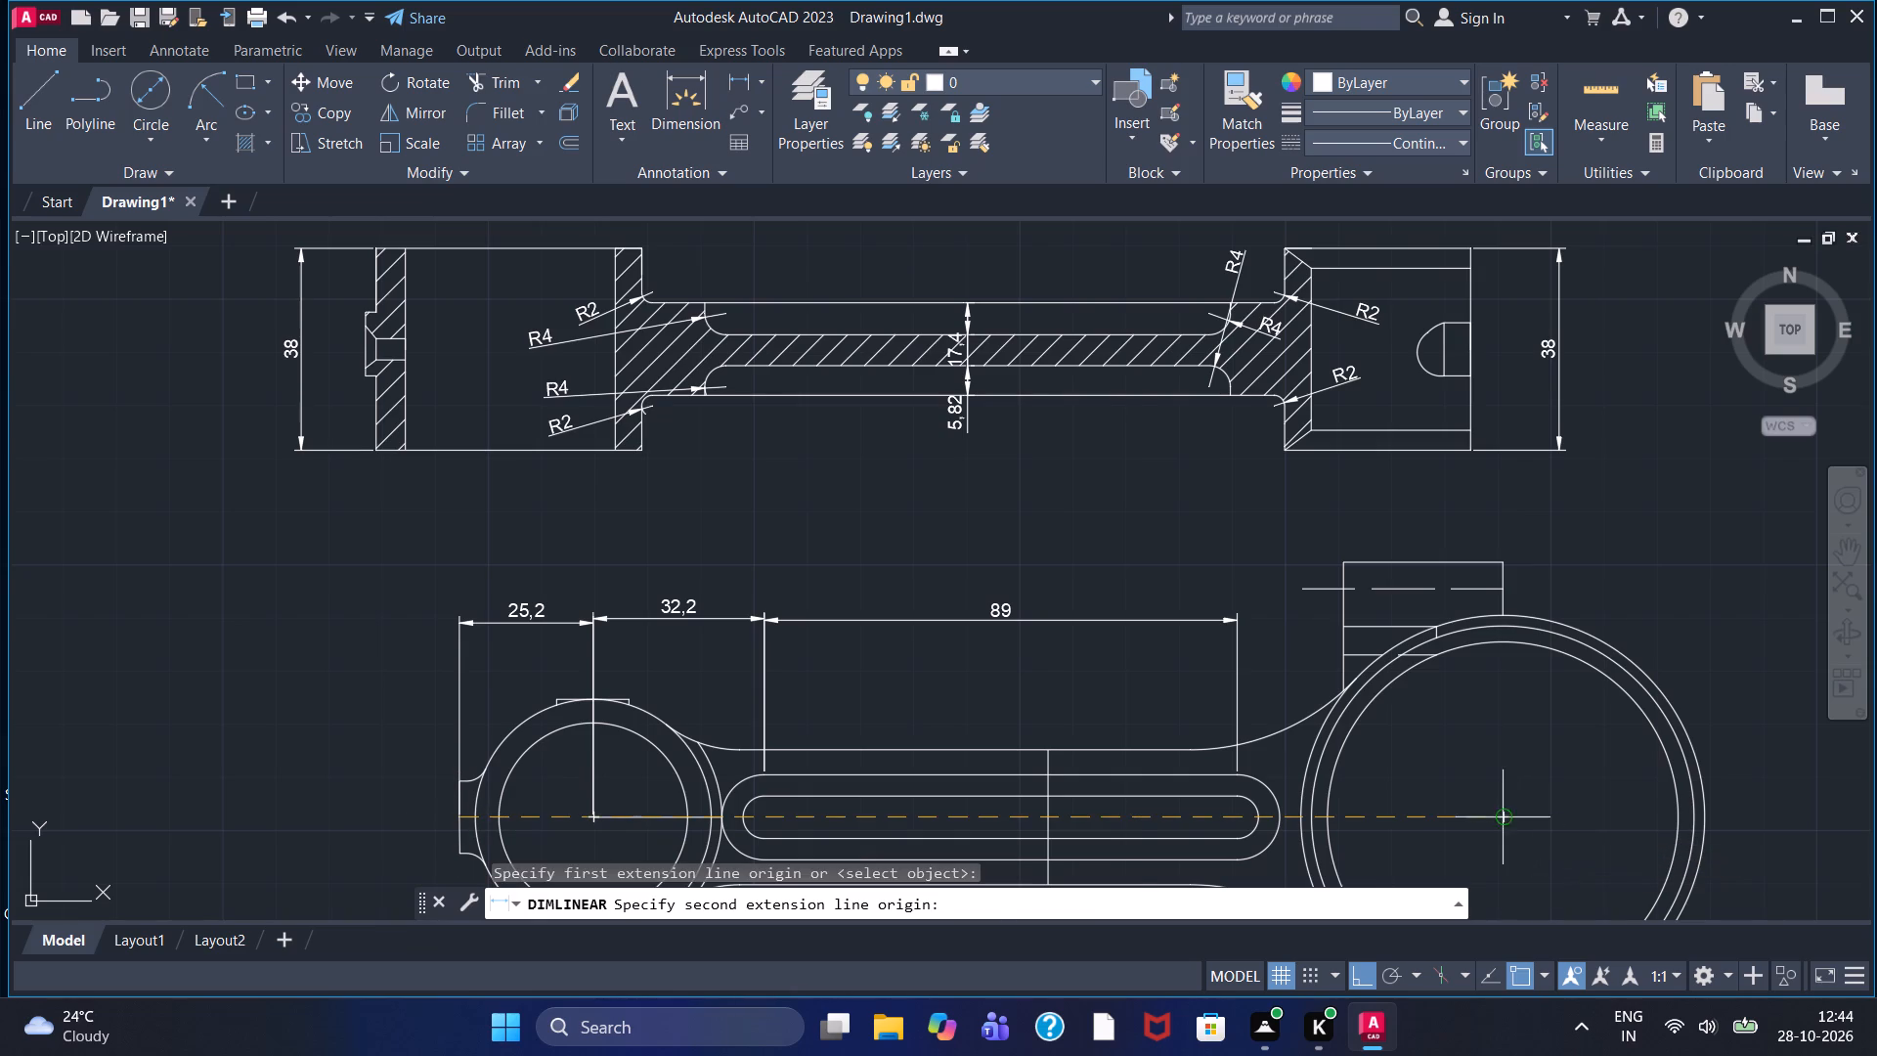
{"action": "left_click", "coordinate": [1497, 814]}
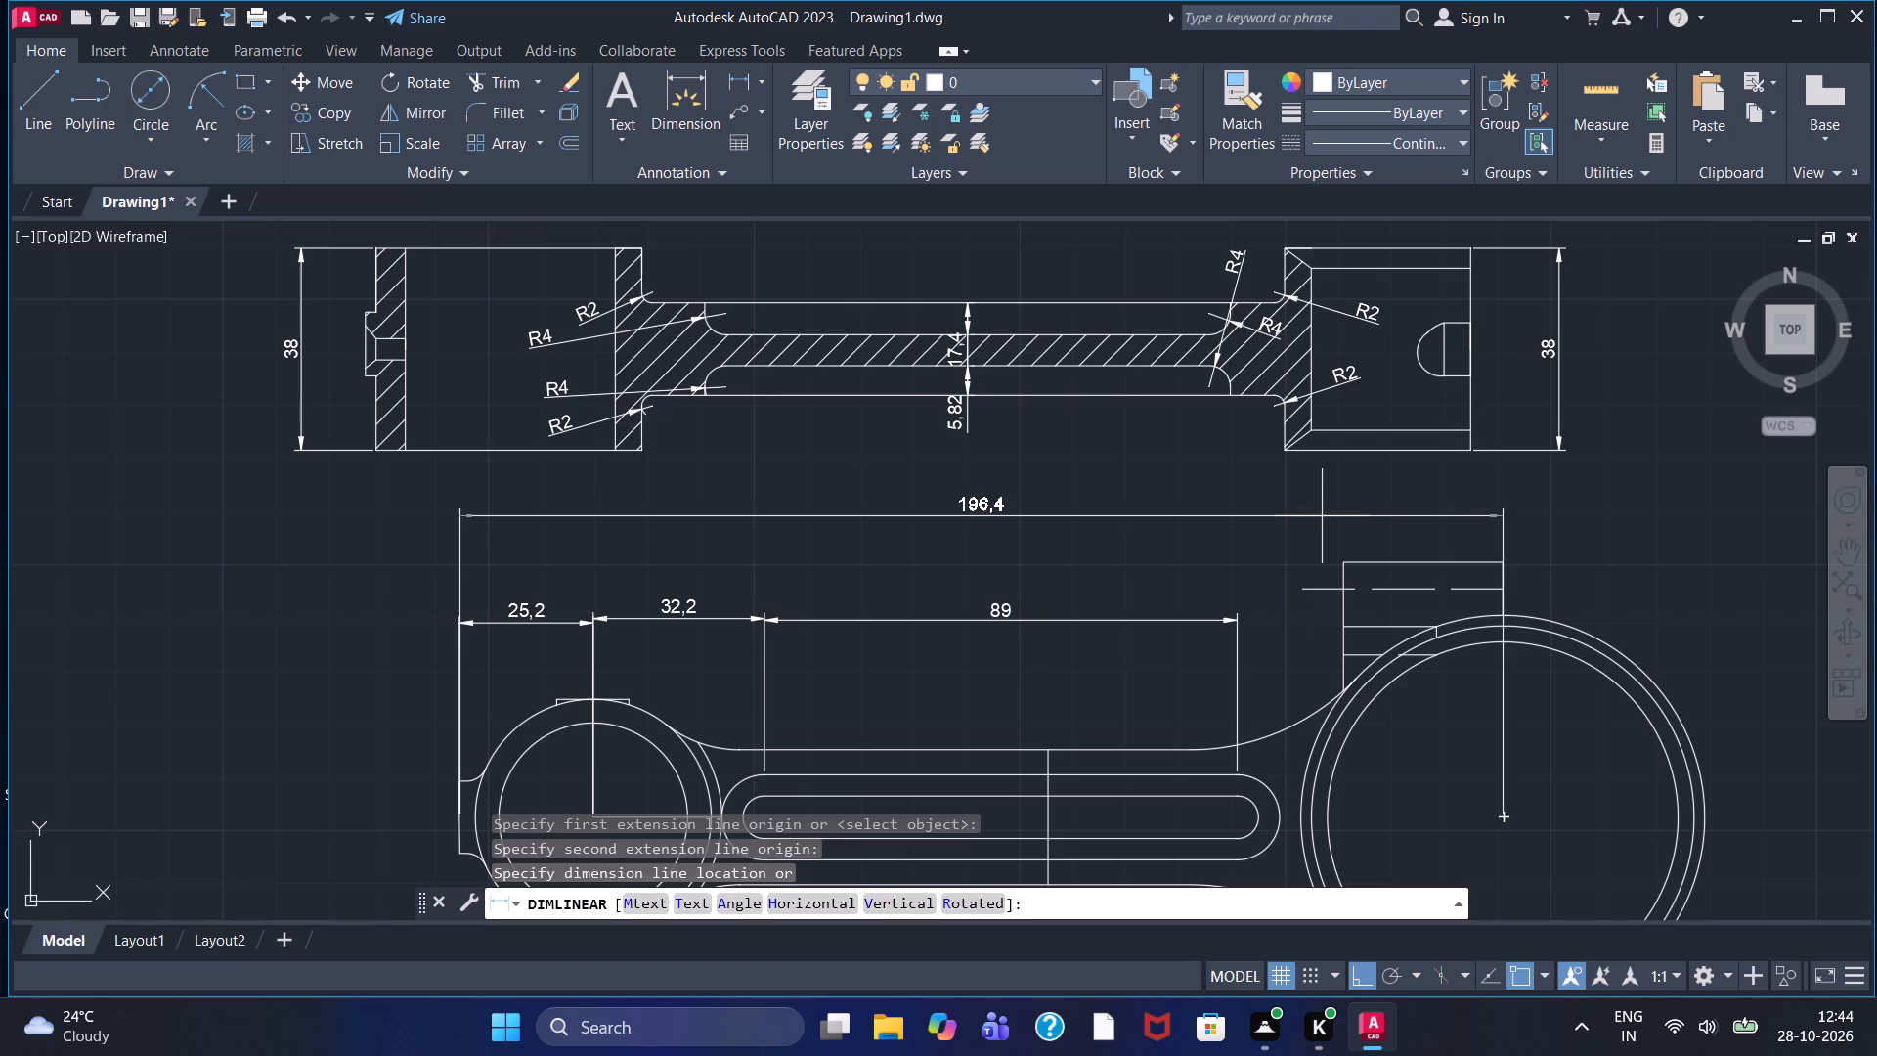
{"action": "left_click", "coordinate": [1322, 516]}
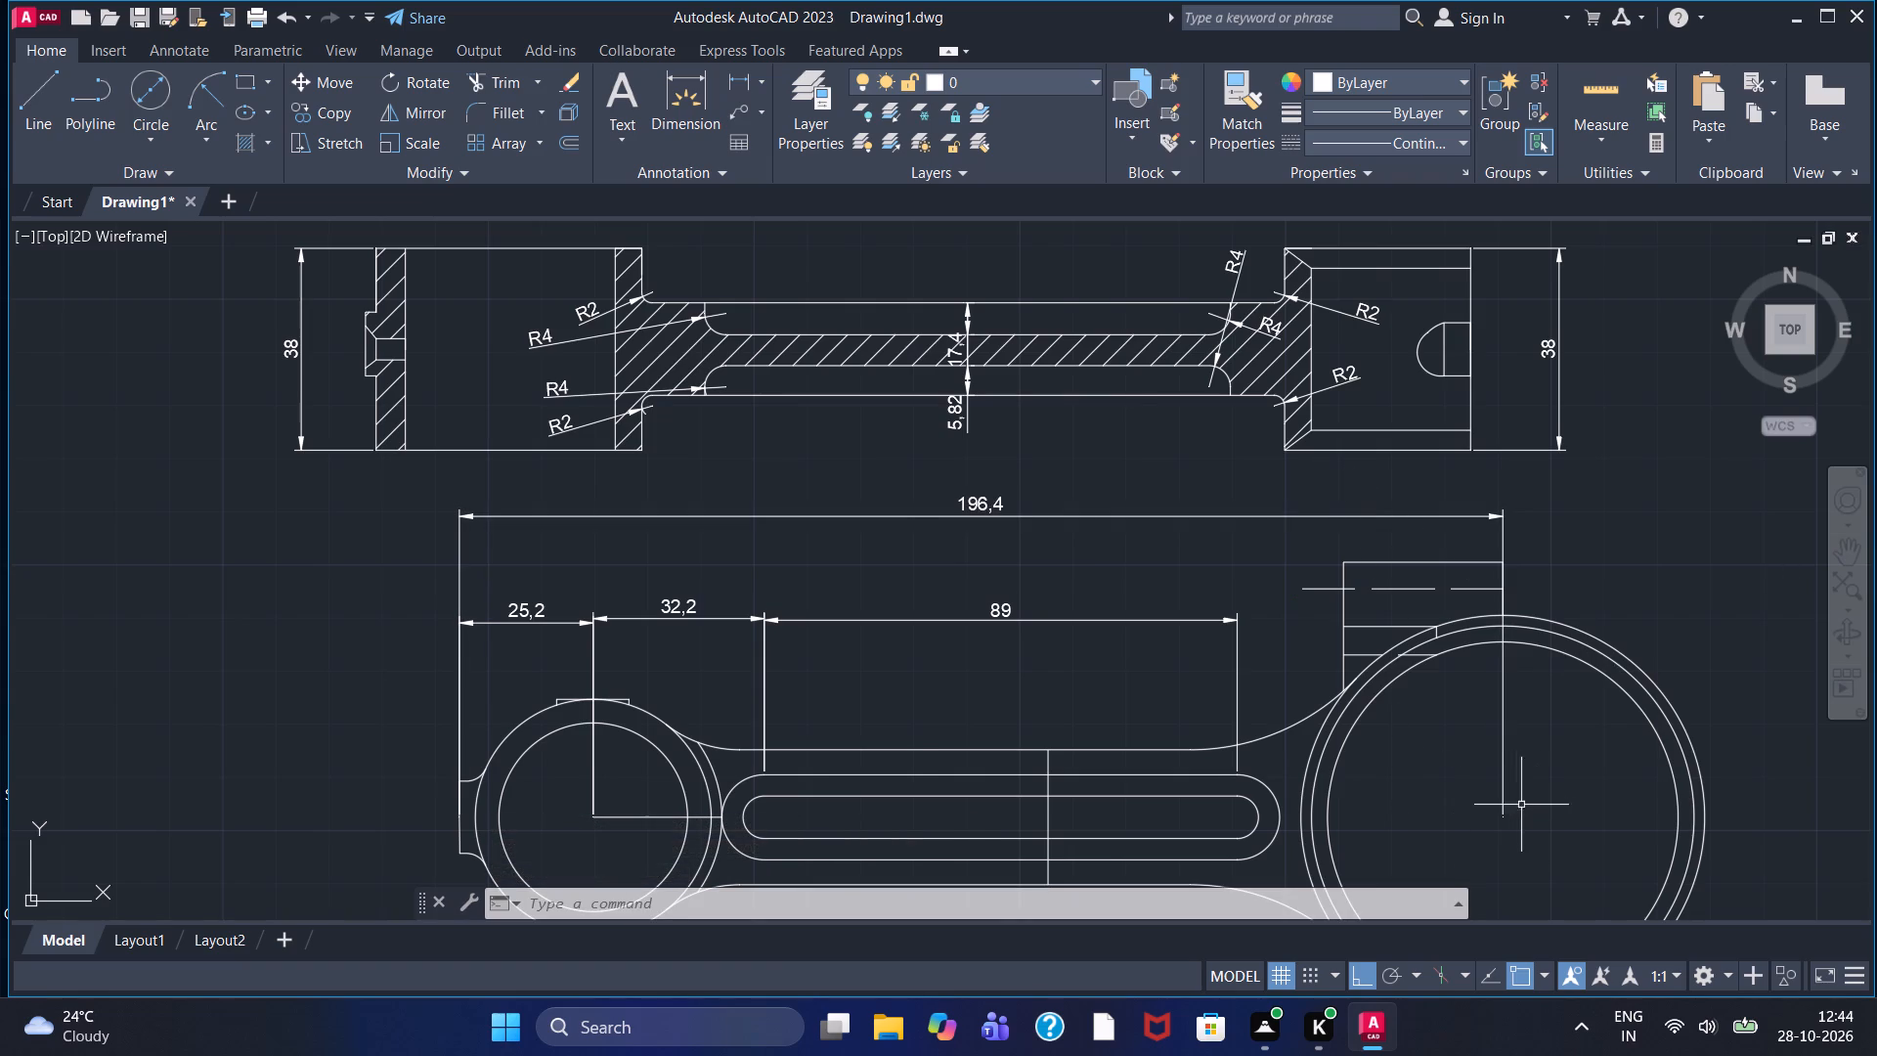
Dimension the width of the upper large-end block along its top edge, placing the dimension just above it.
{"action": "left_click", "coordinate": [731, 80]}
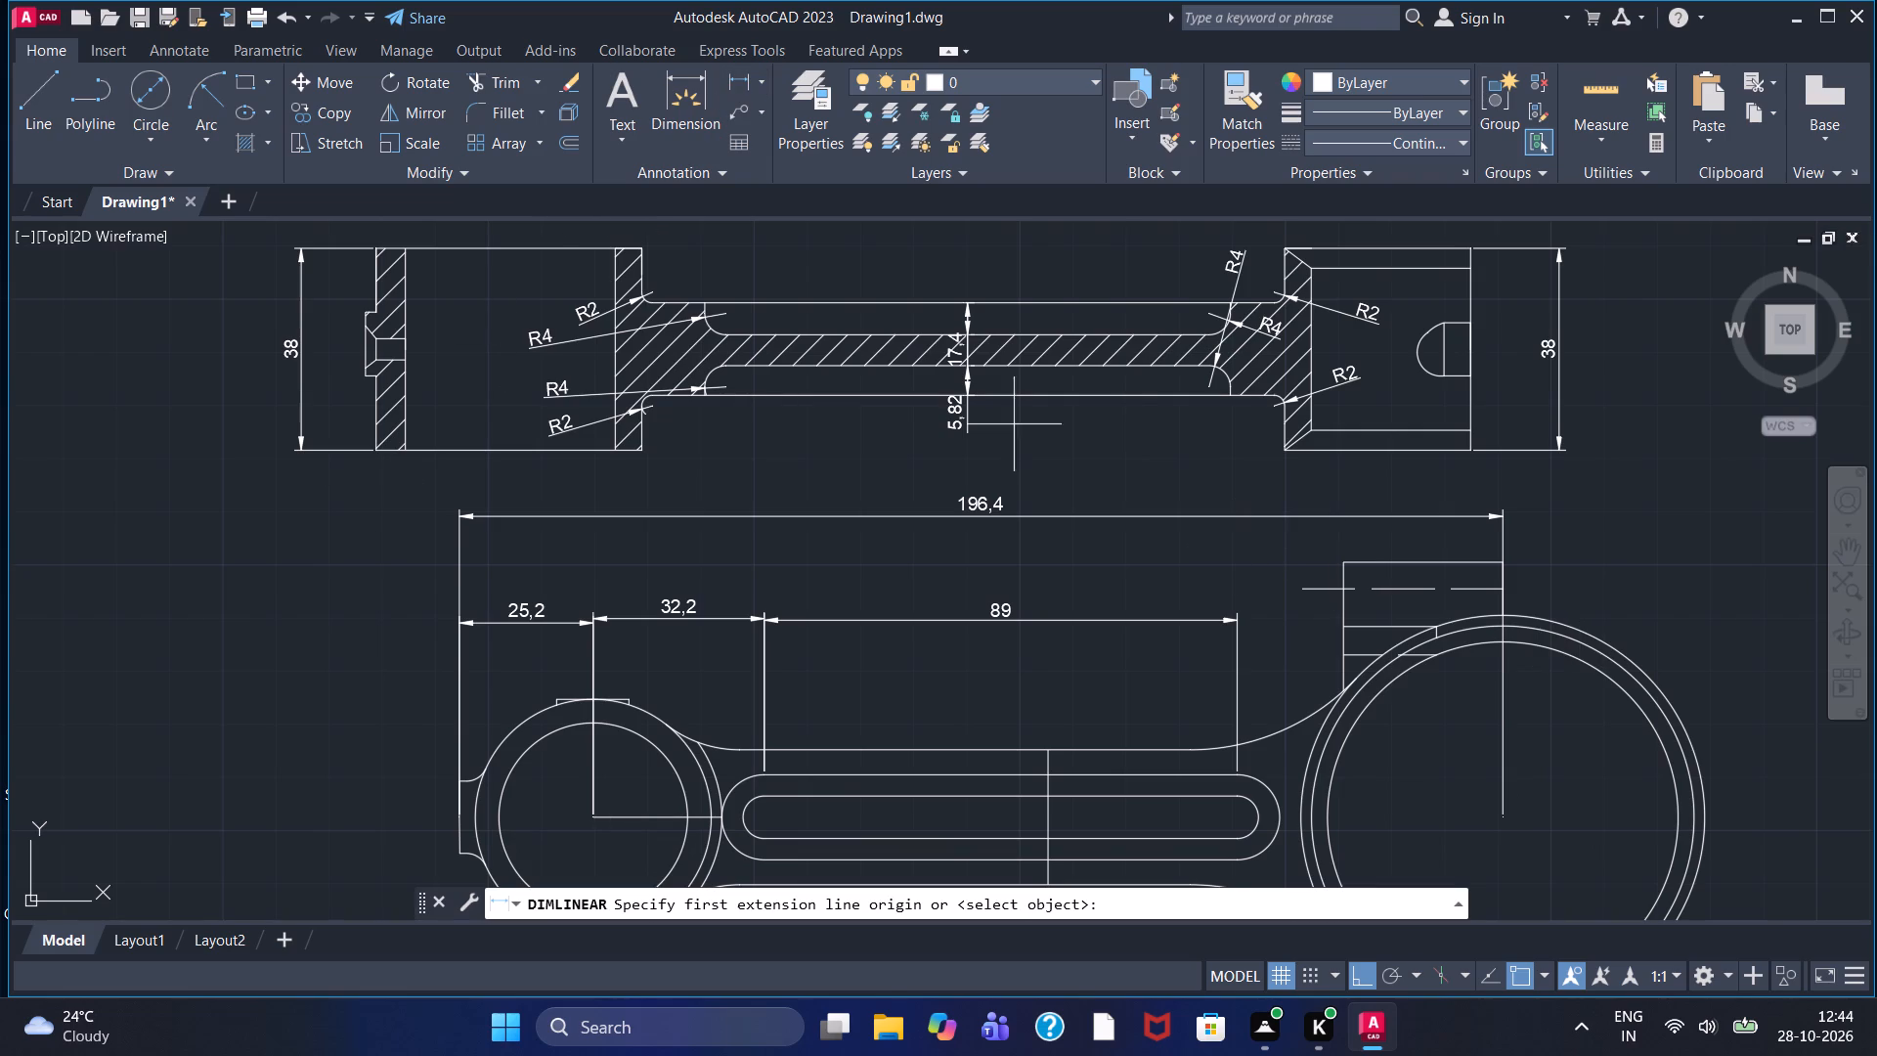
{"action": "left_click_drag", "start_coordinate": [1341, 570], "coordinate": [1358, 570]}
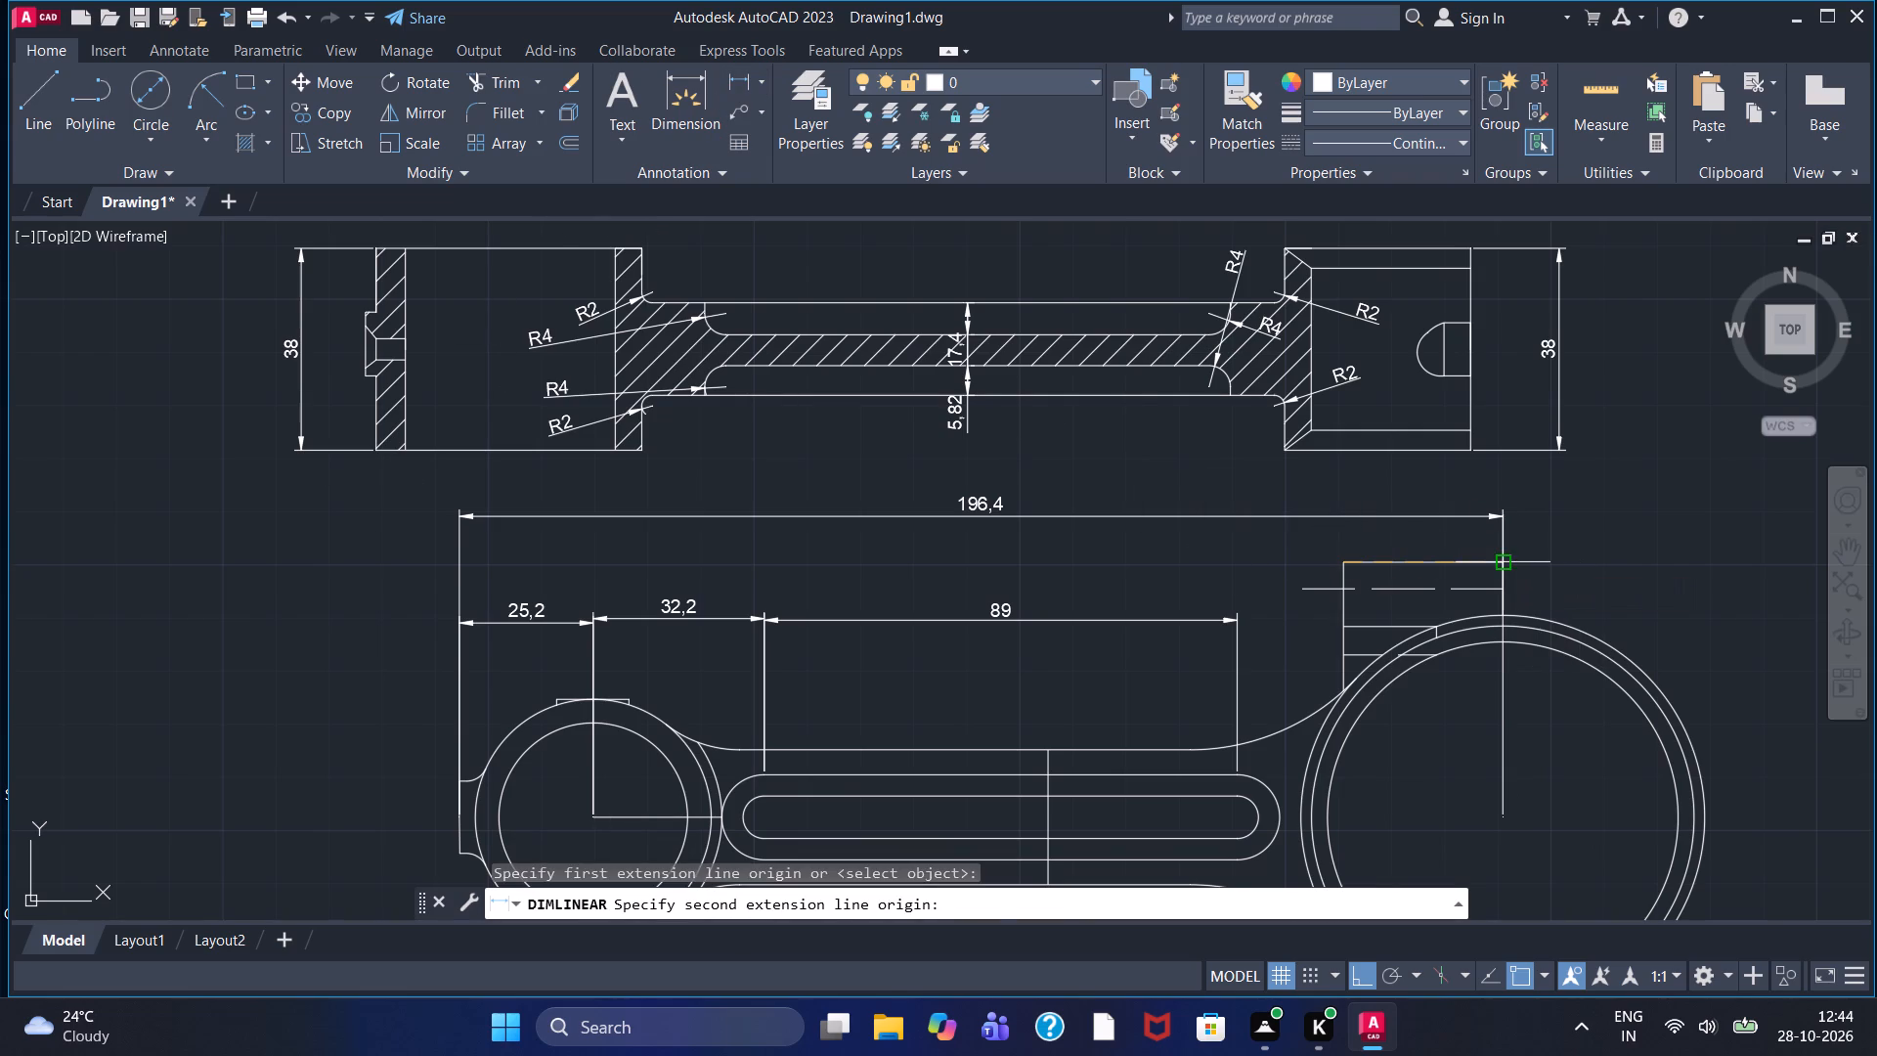
{"action": "left_click", "coordinate": [1501, 564]}
{"action": "left_click", "coordinate": [1446, 546]}
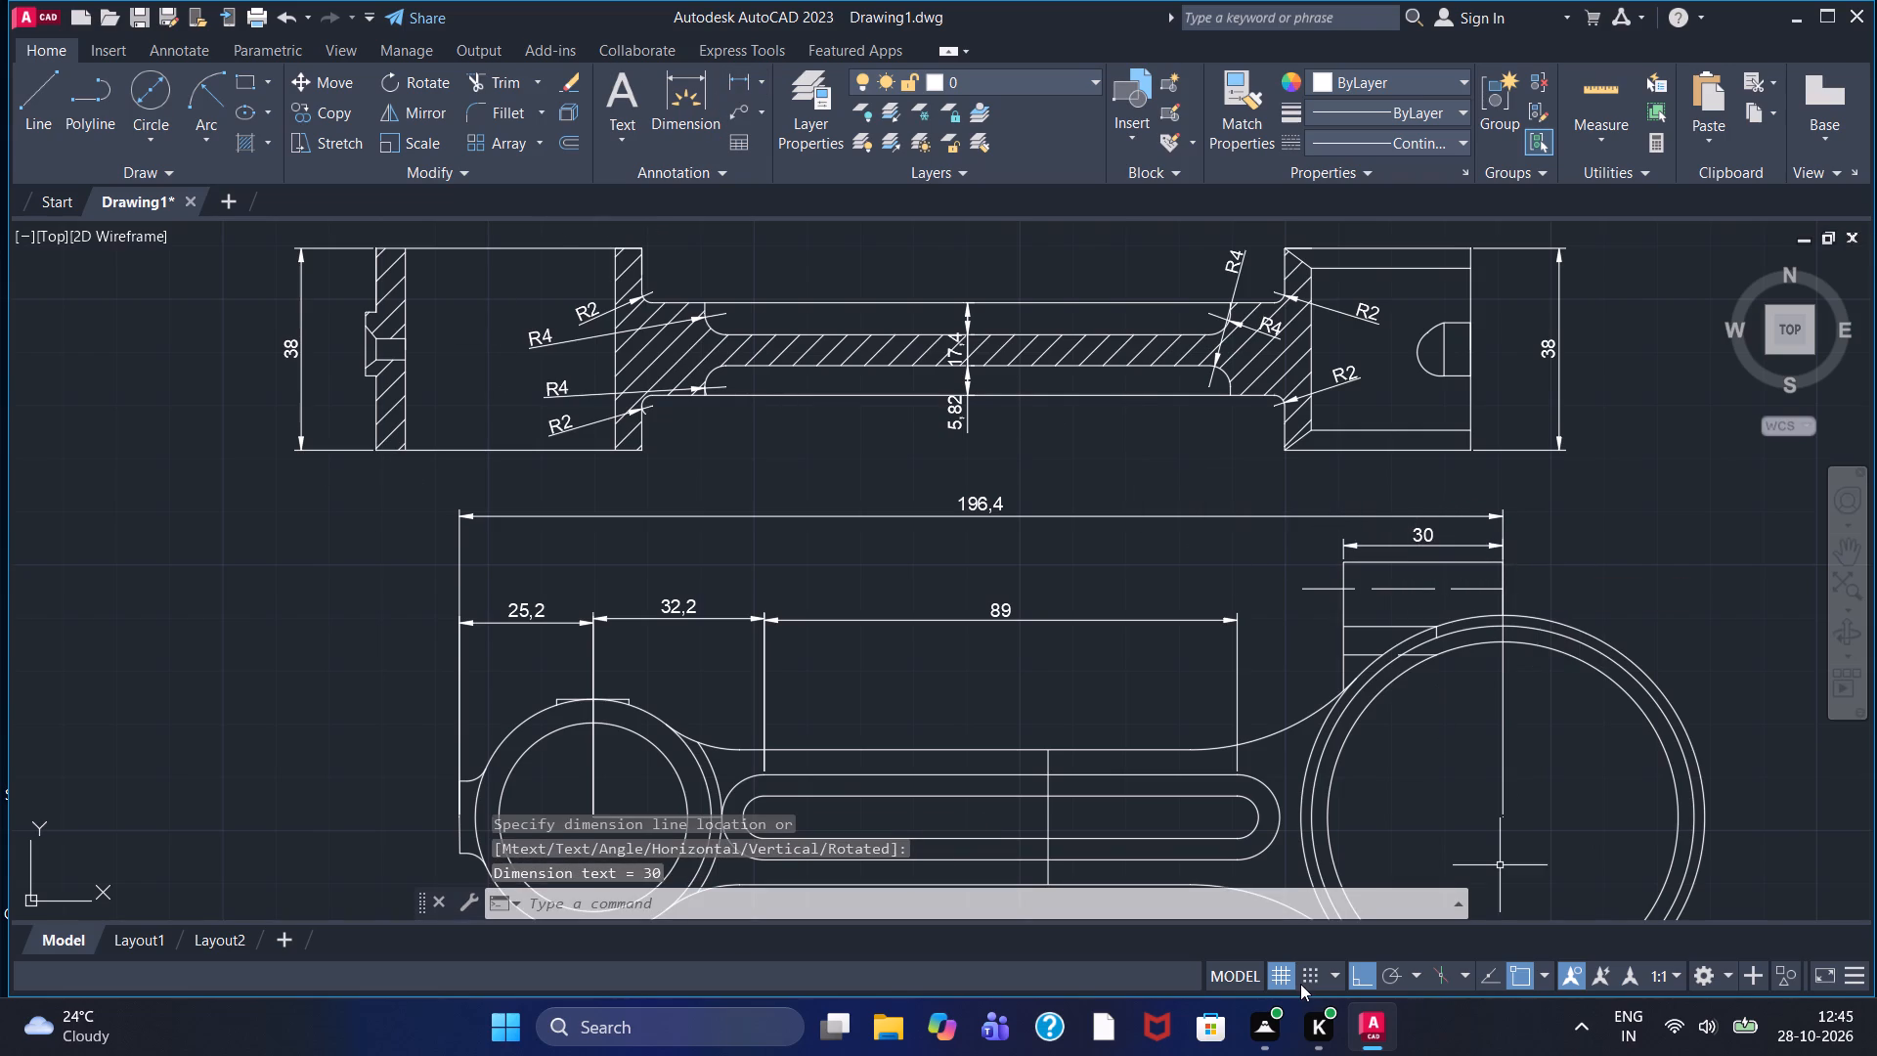
Add a vertical linear dimension between the neck's upper and lower straight edges, with its dimension line near the slot's left end.
{"action": "middle_click_drag", "start_coordinate": [1155, 691], "coordinate": [1086, 401]}
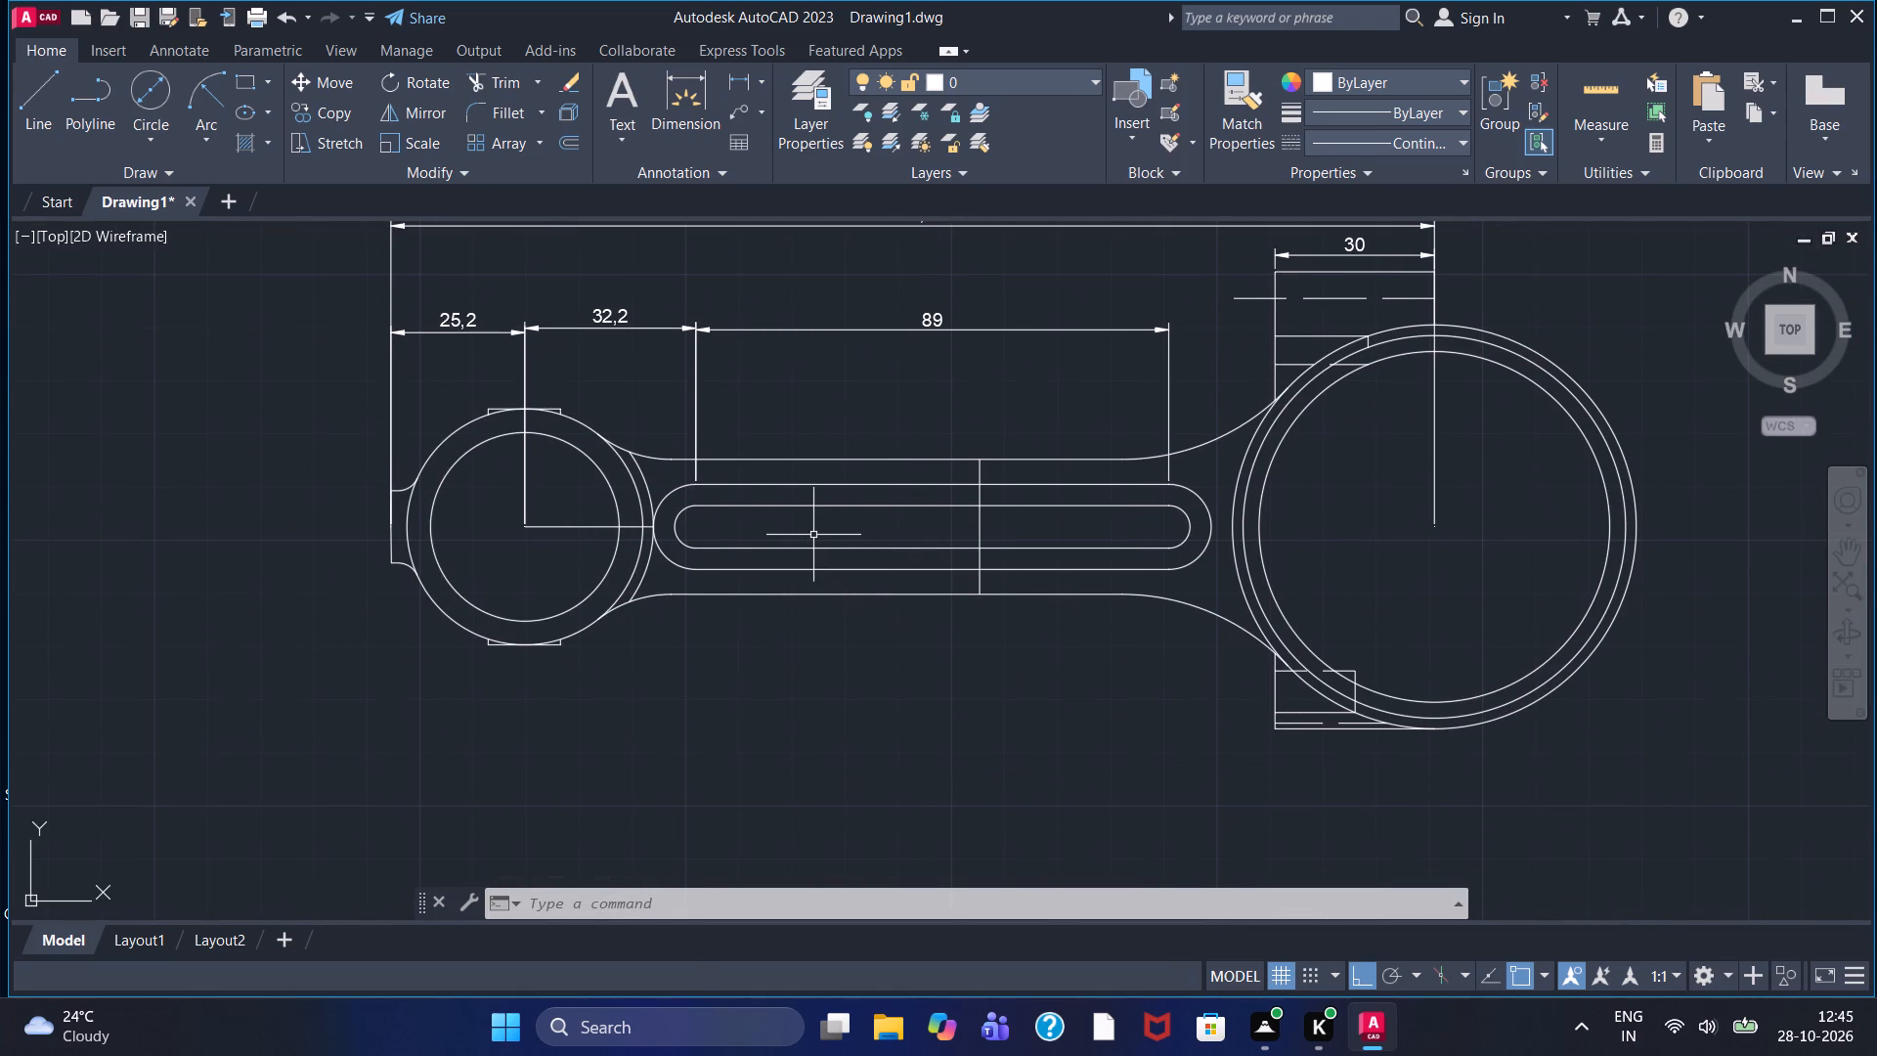
{"action": "left_click", "coordinate": [735, 81]}
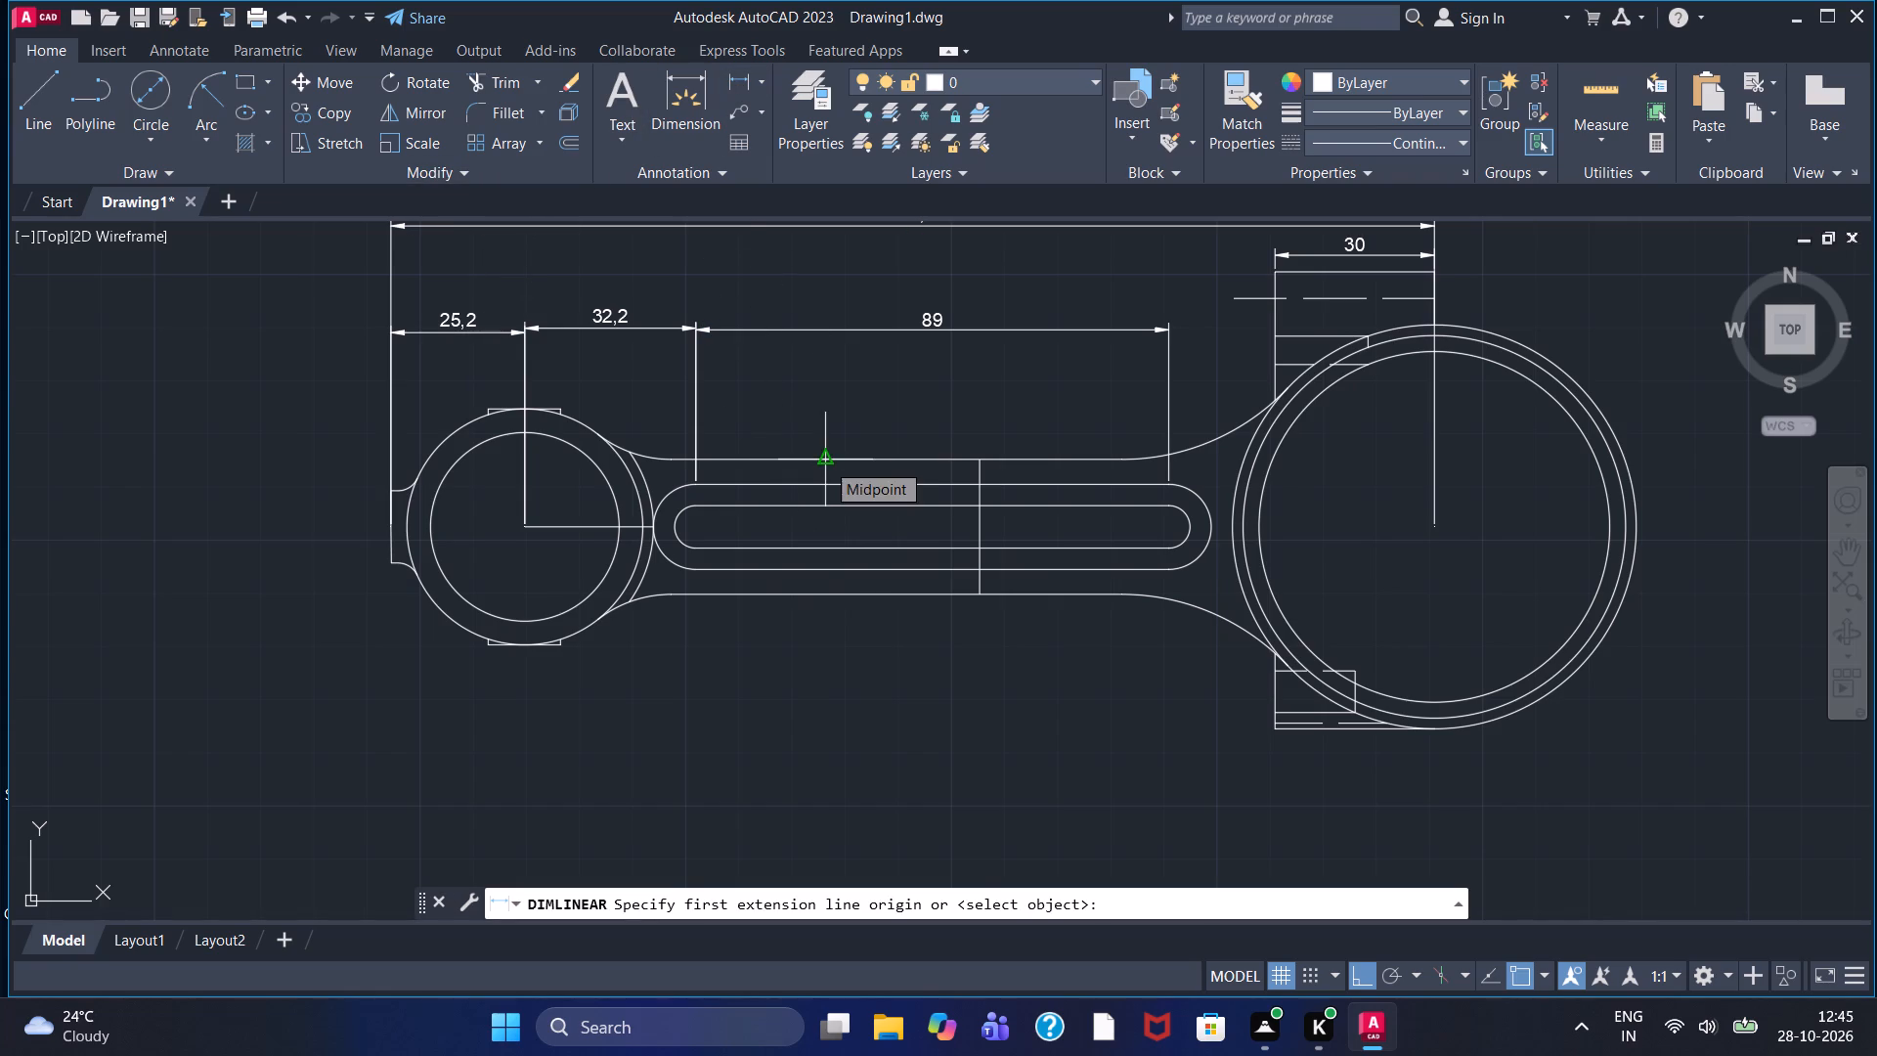
{"action": "left_click", "coordinate": [825, 462]}
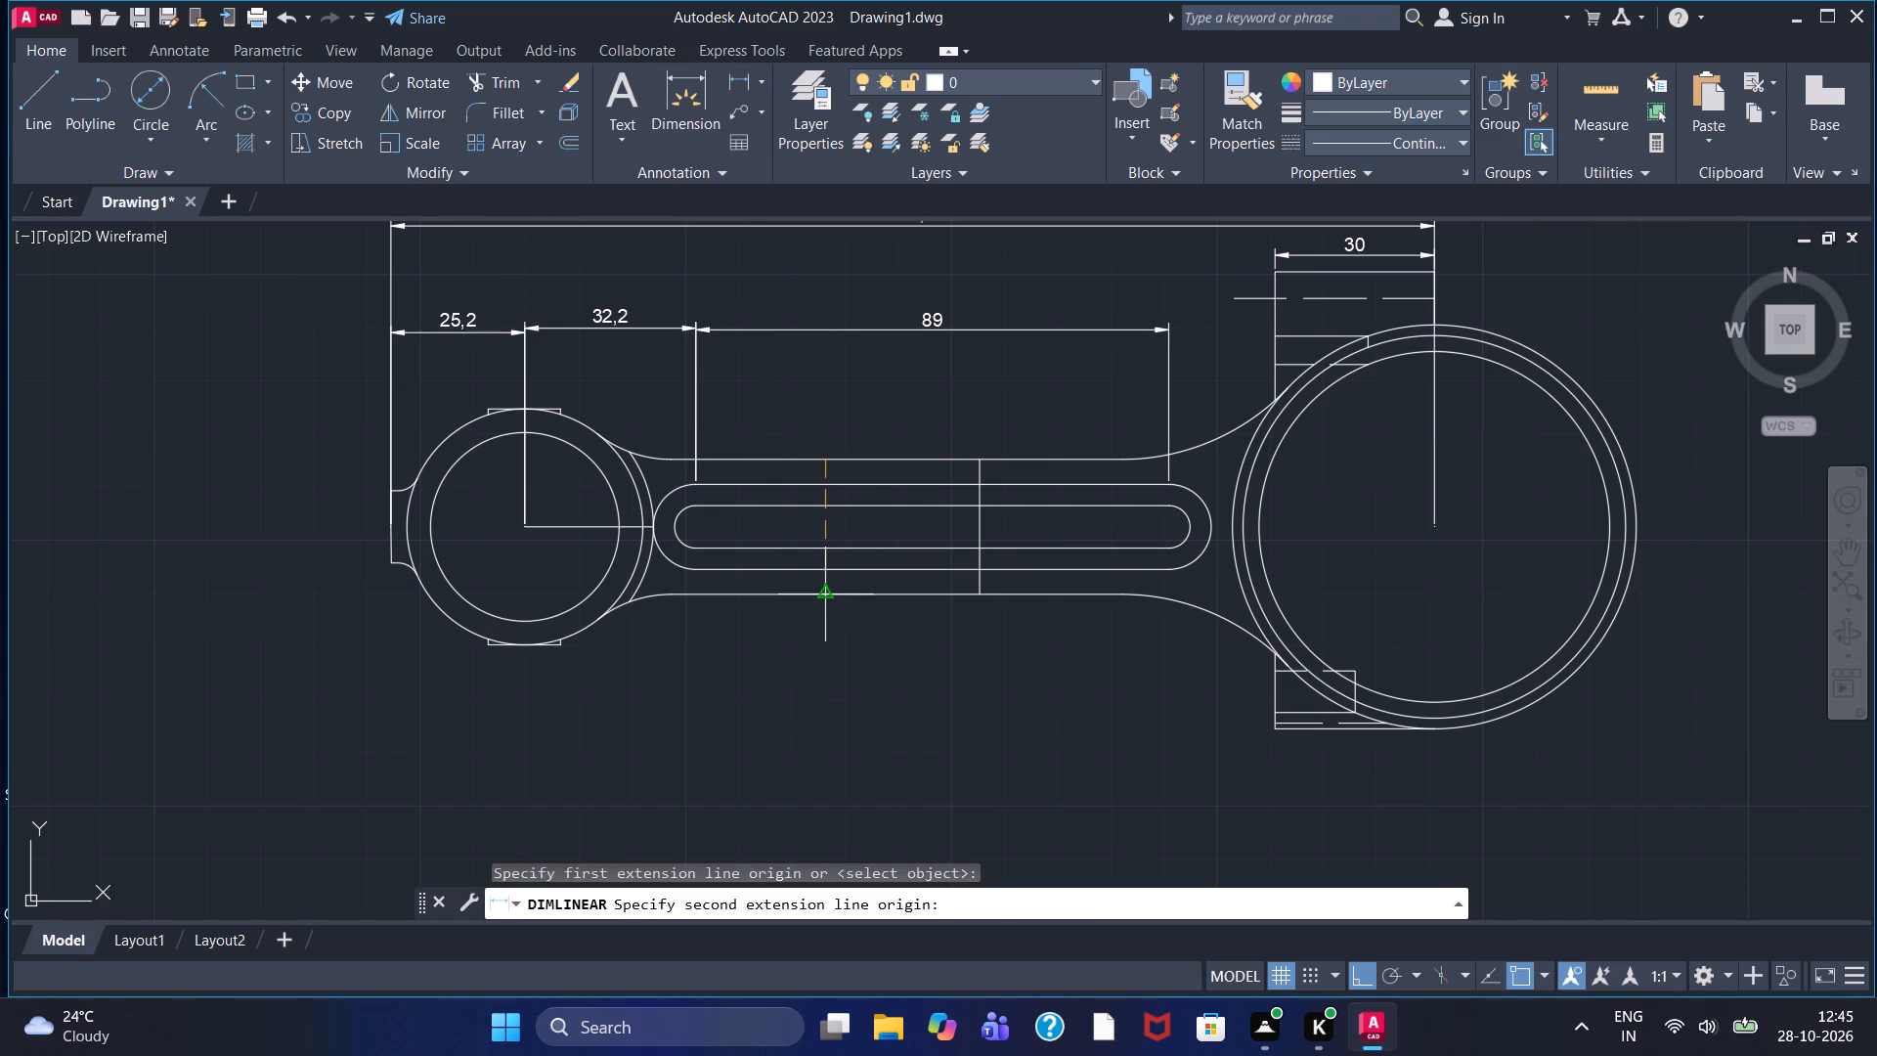
{"action": "left_click", "coordinate": [830, 601]}
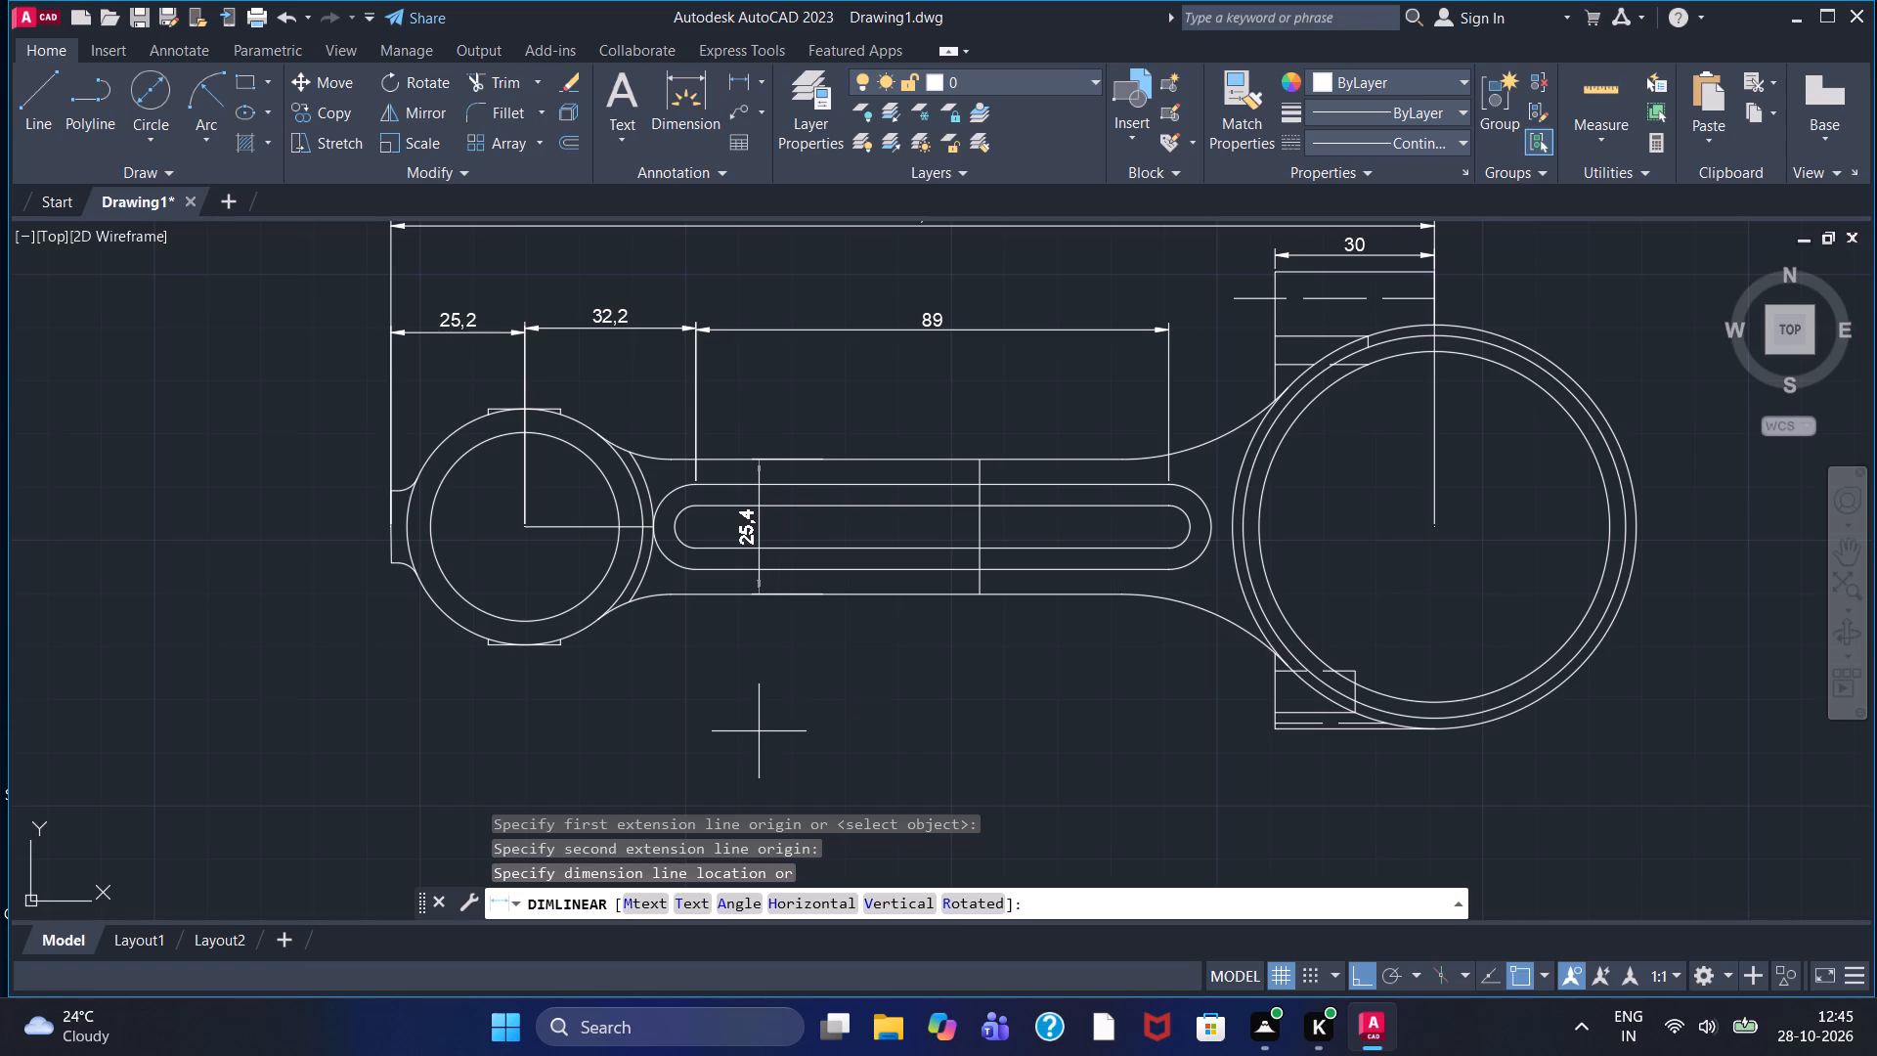
{"action": "left_click", "coordinate": [759, 731]}
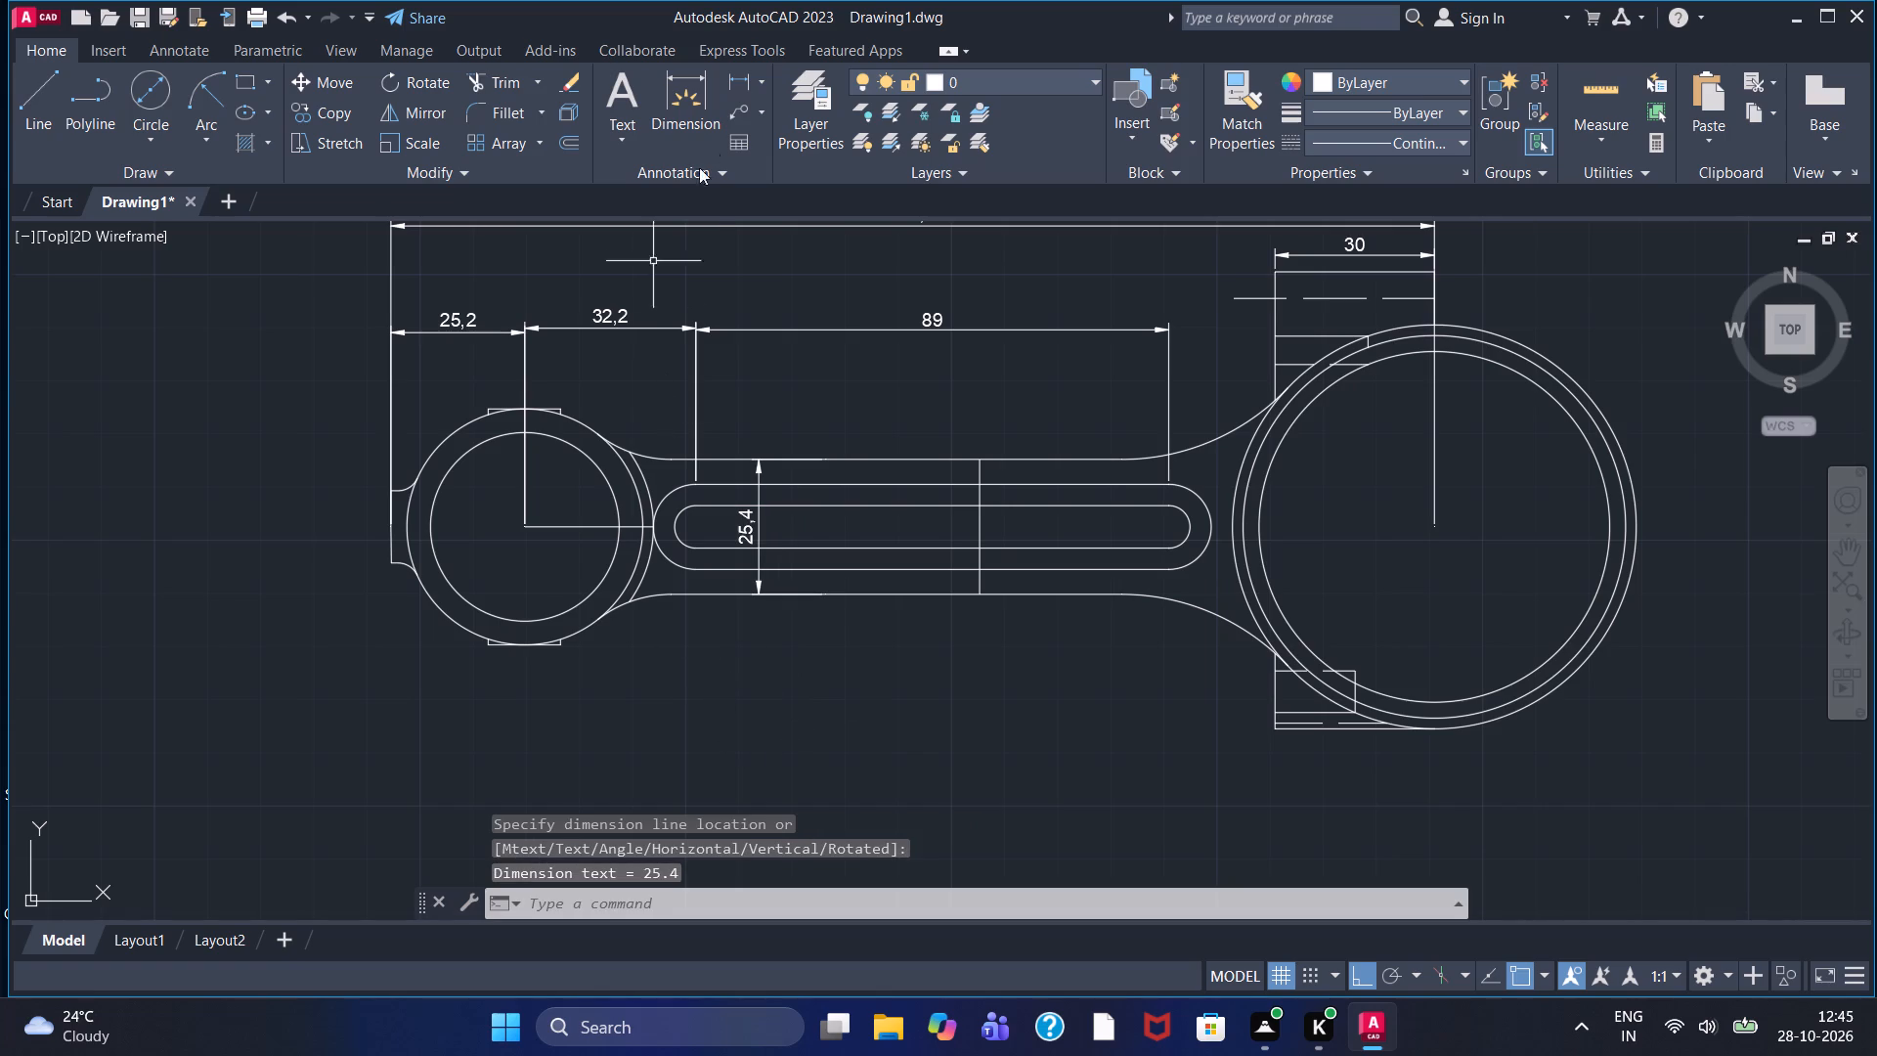
Add a vertical linear dimension across the outer slot's straight edges, with its dimension line inside the slot near mid-length.
{"action": "left_click", "coordinate": [736, 85]}
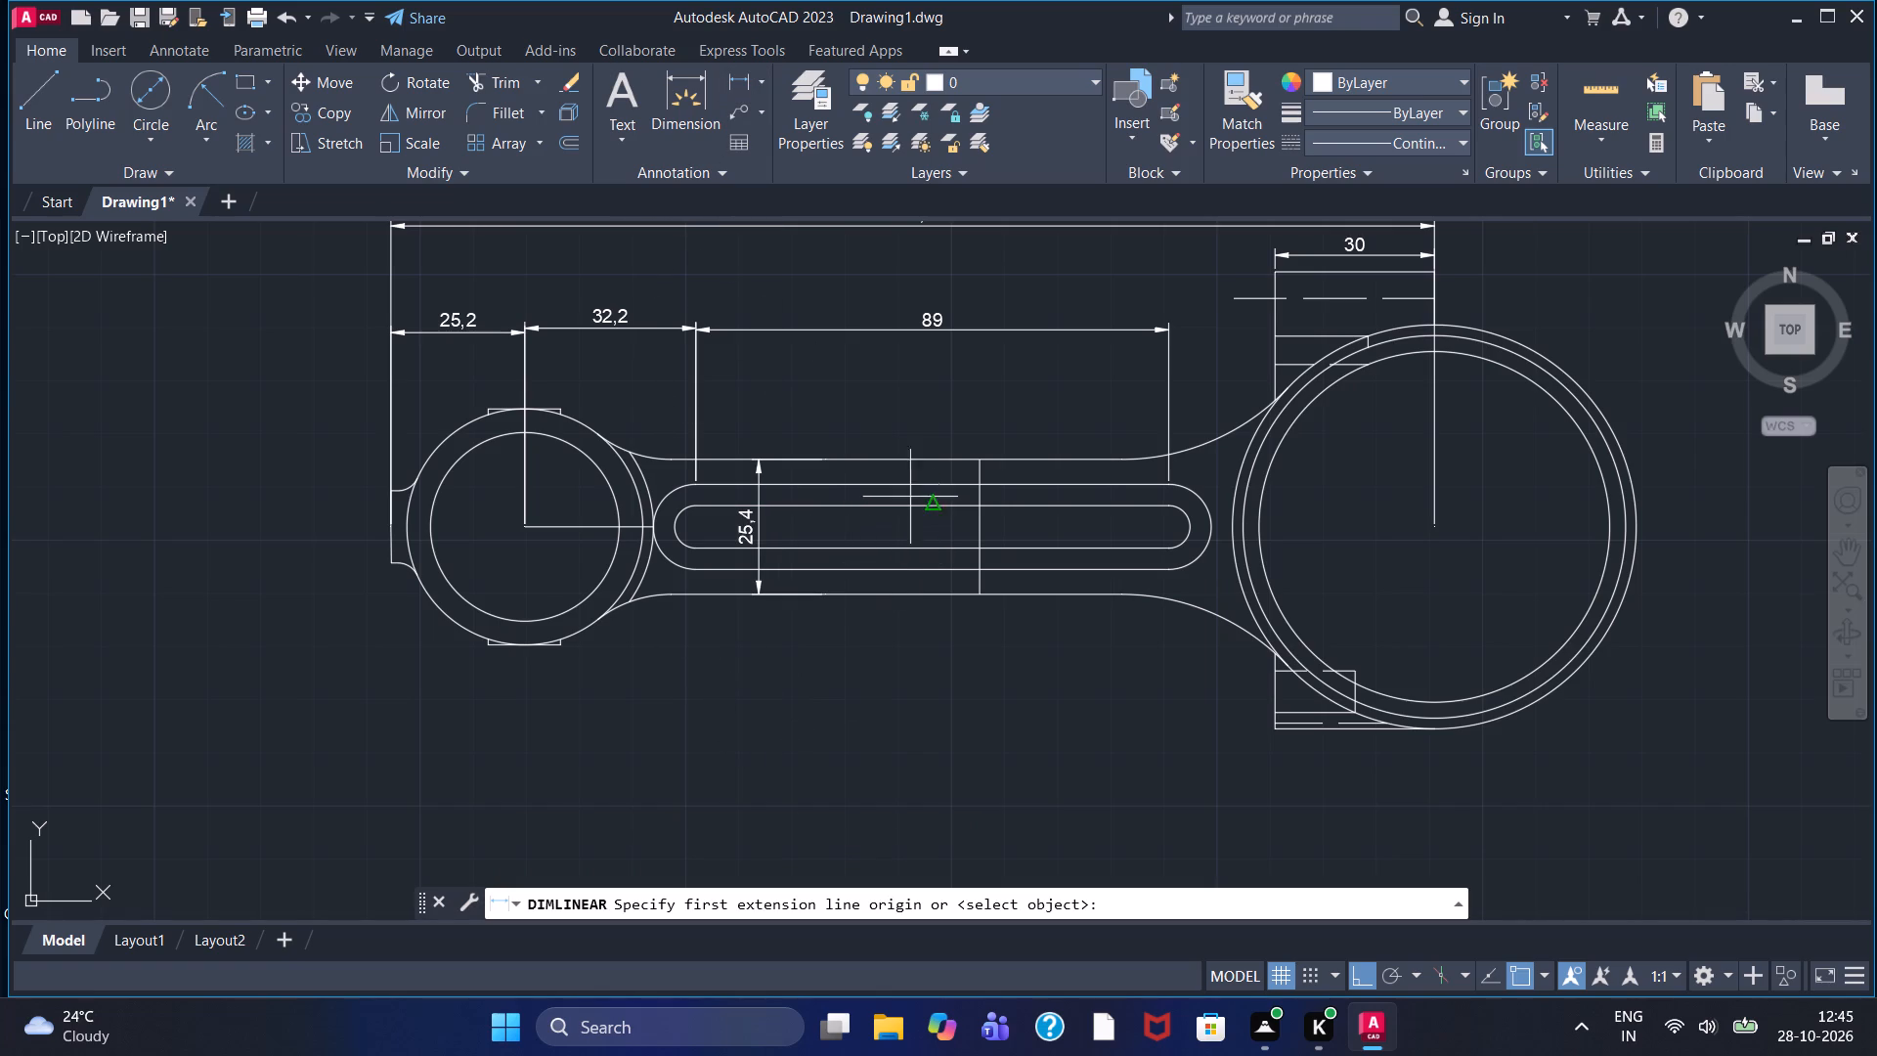
{"action": "left_click", "coordinate": [934, 488]}
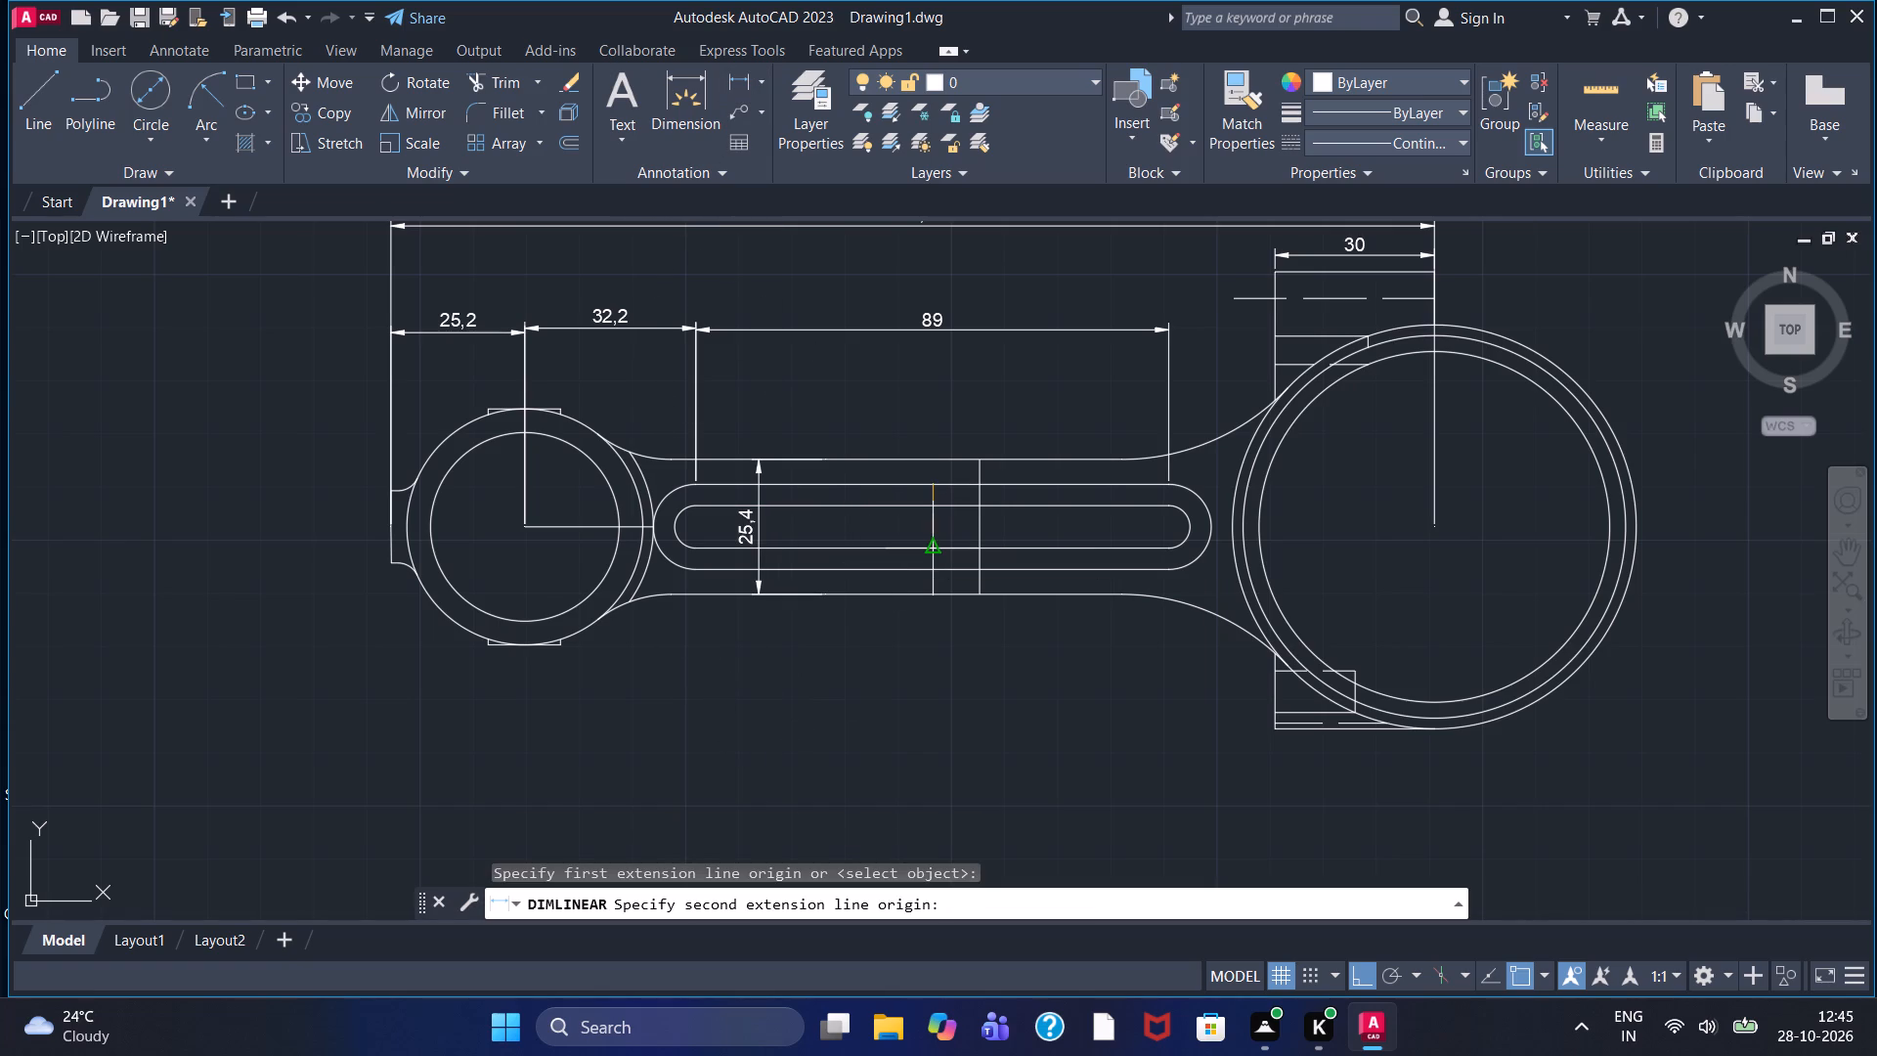
{"action": "left_click", "coordinate": [939, 565]}
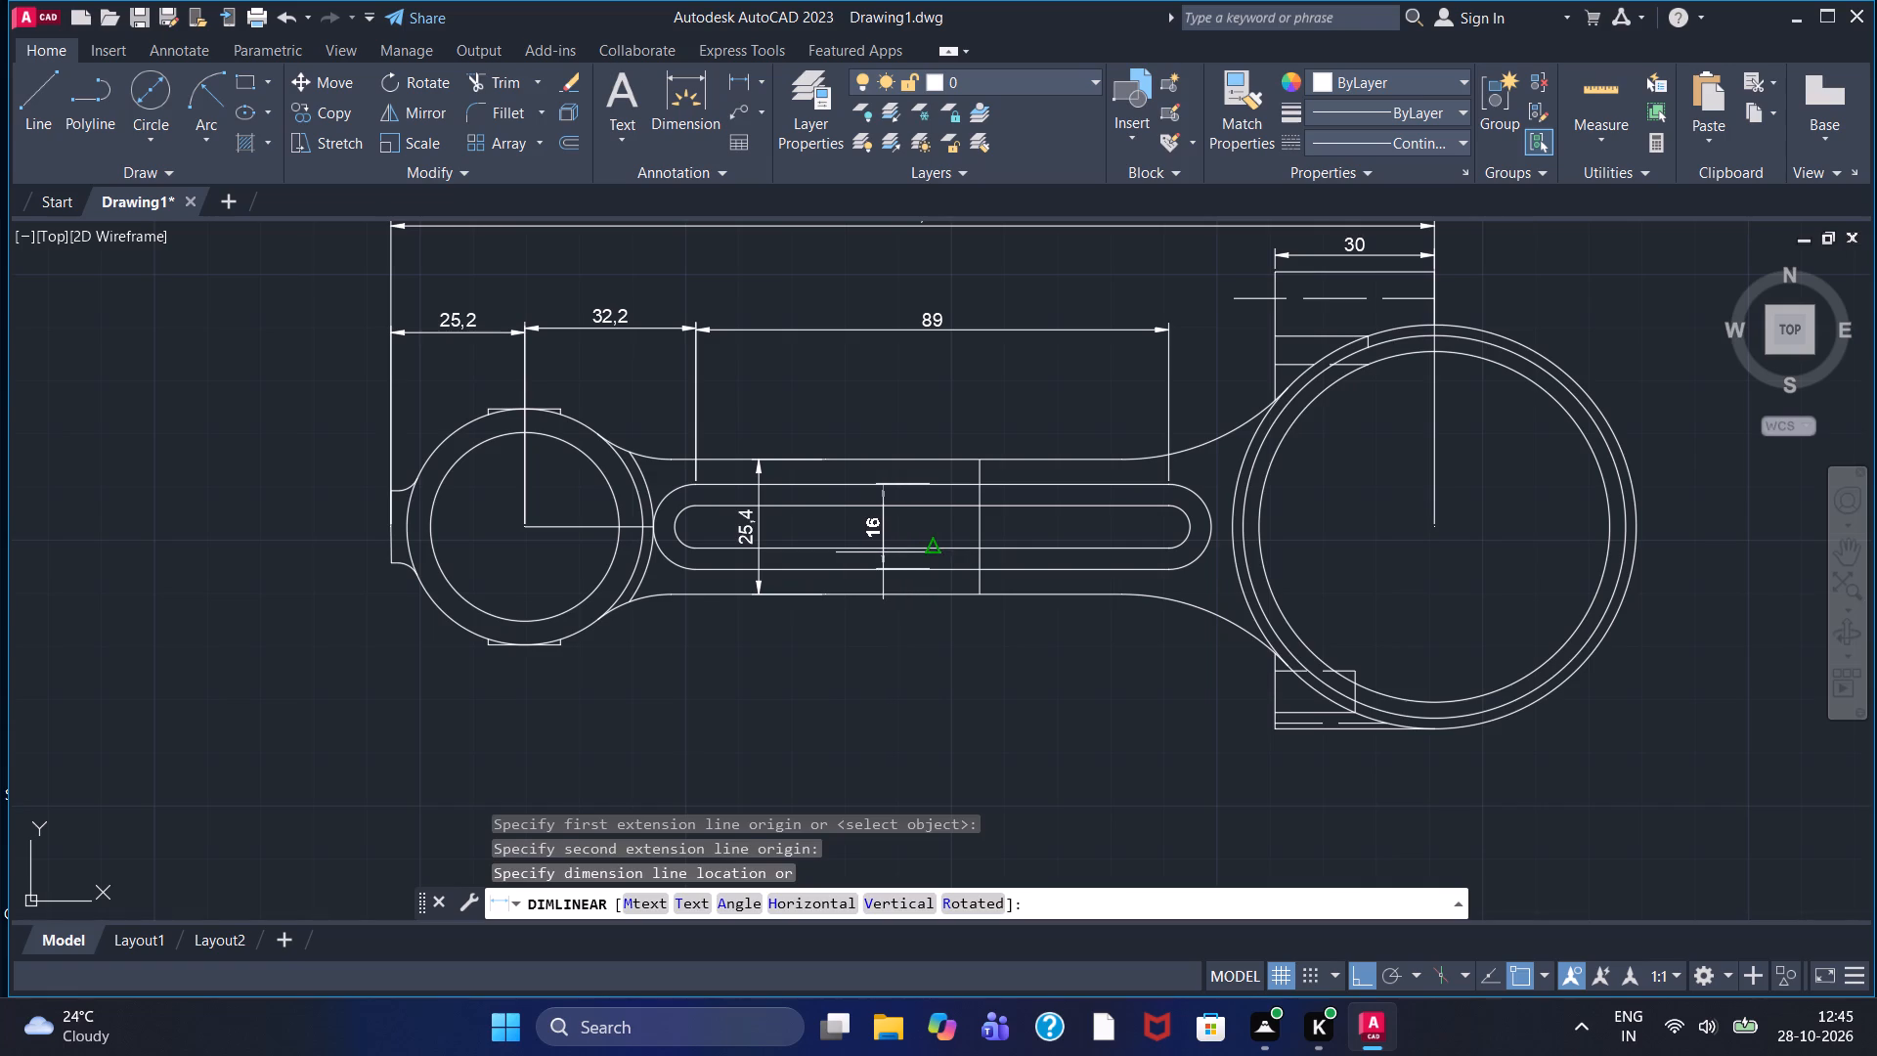
{"action": "left_click", "coordinate": [883, 552]}
Add a vertical linear dimension across the inner slot's straight edges, with its dimension line at the slot's large-end side.
{"action": "left_click", "coordinate": [747, 71]}
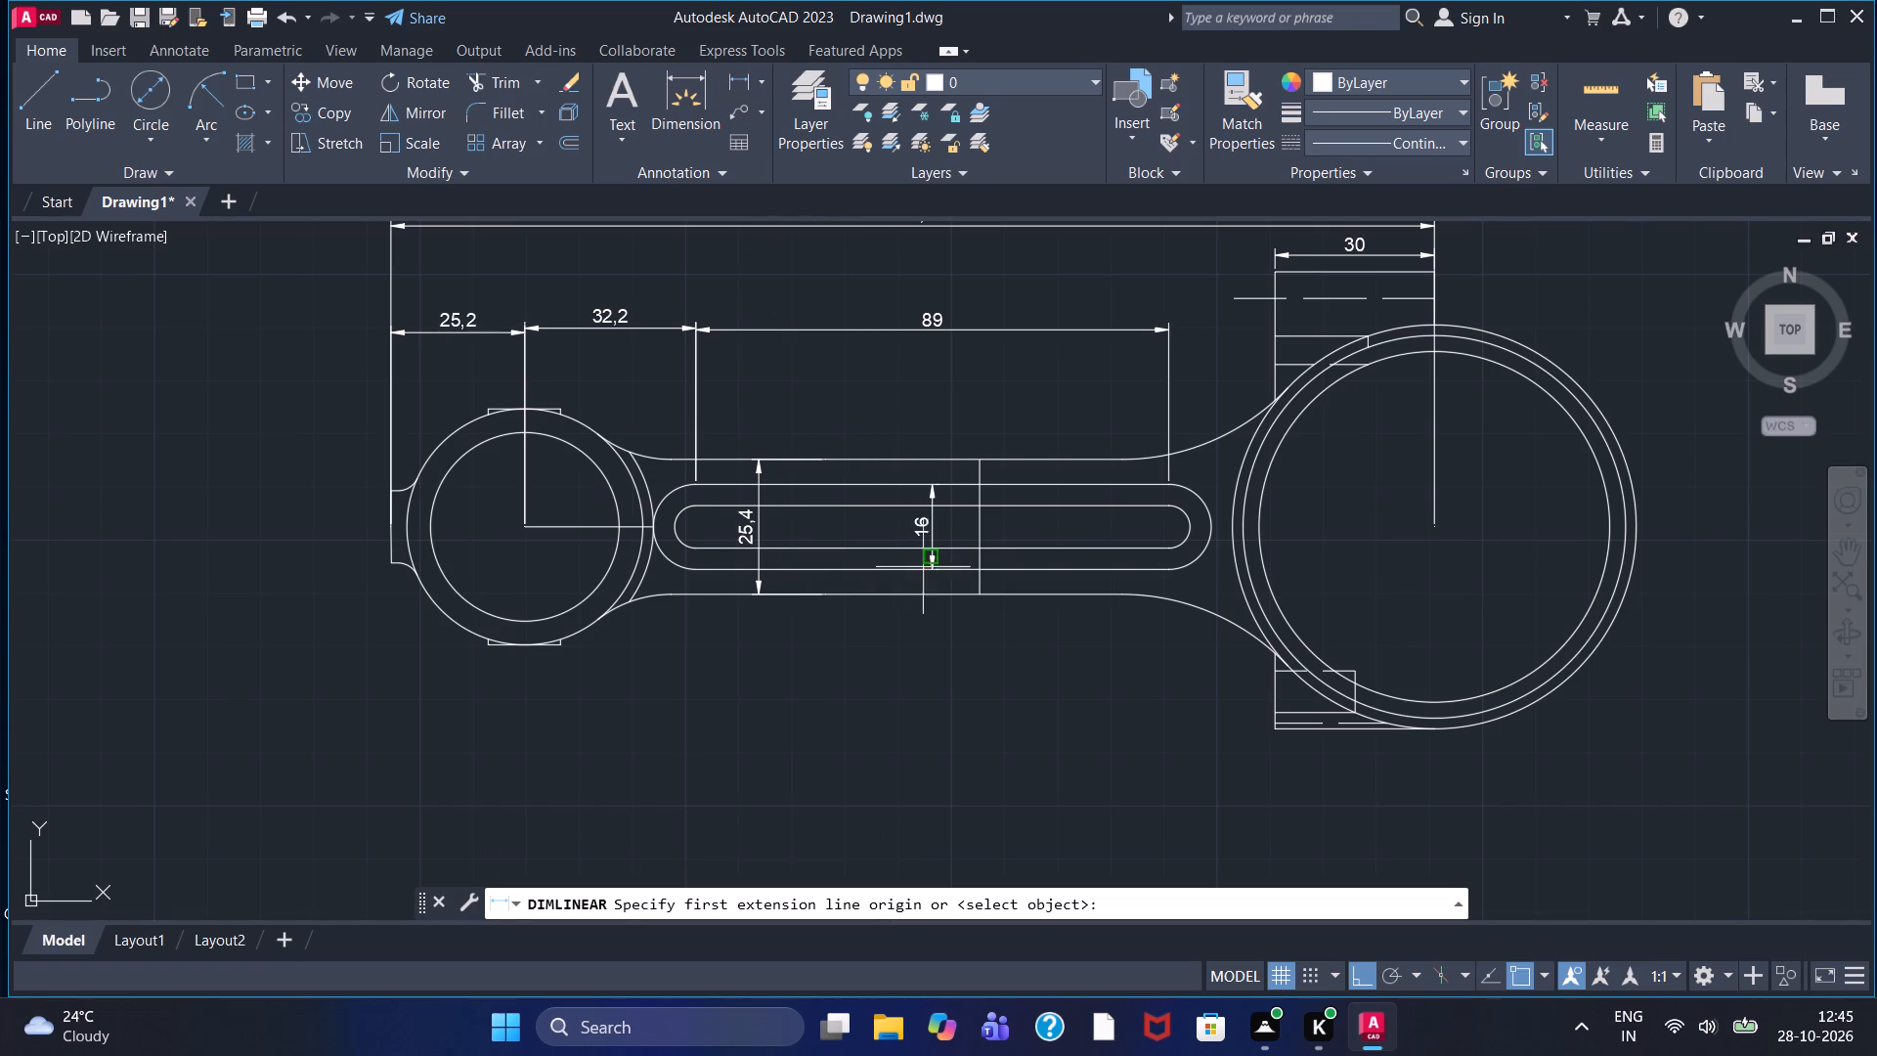
{"action": "left_click", "coordinate": [933, 507]}
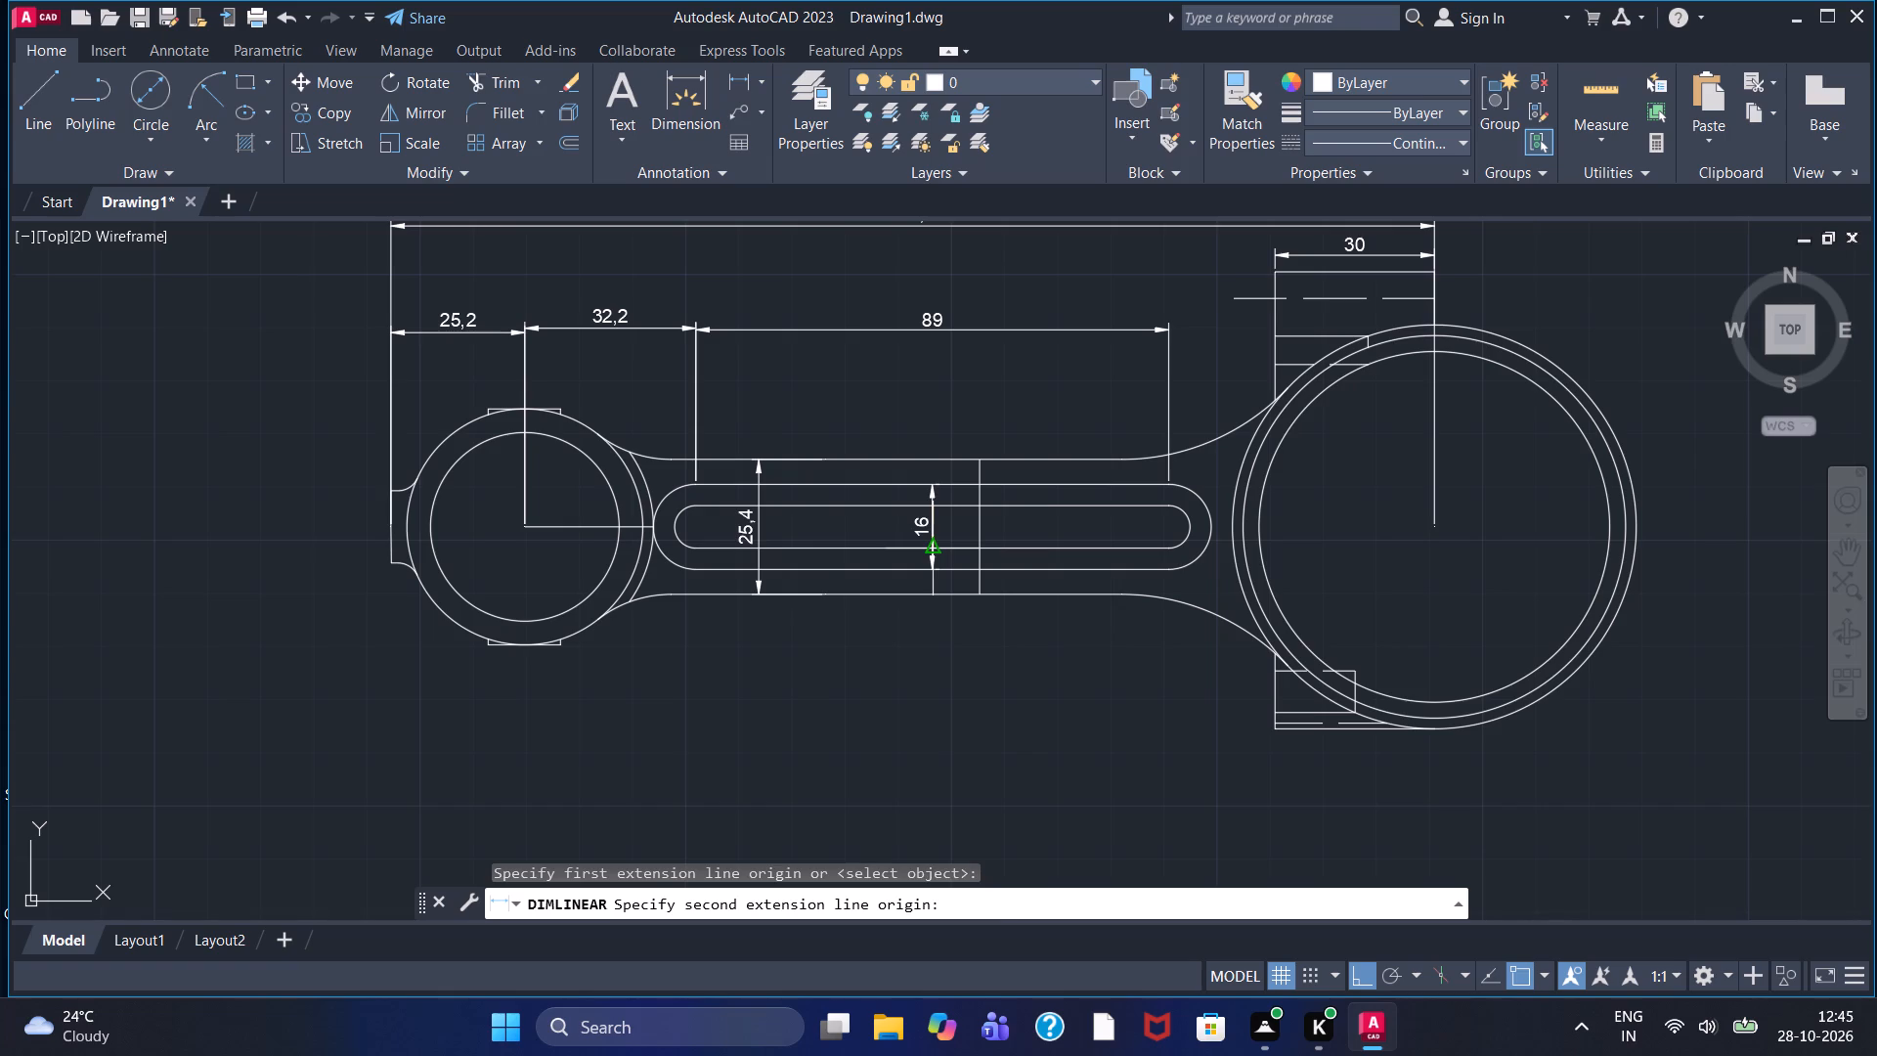
{"action": "left_click", "coordinate": [929, 548]}
{"action": "left_click", "coordinate": [1117, 546]}
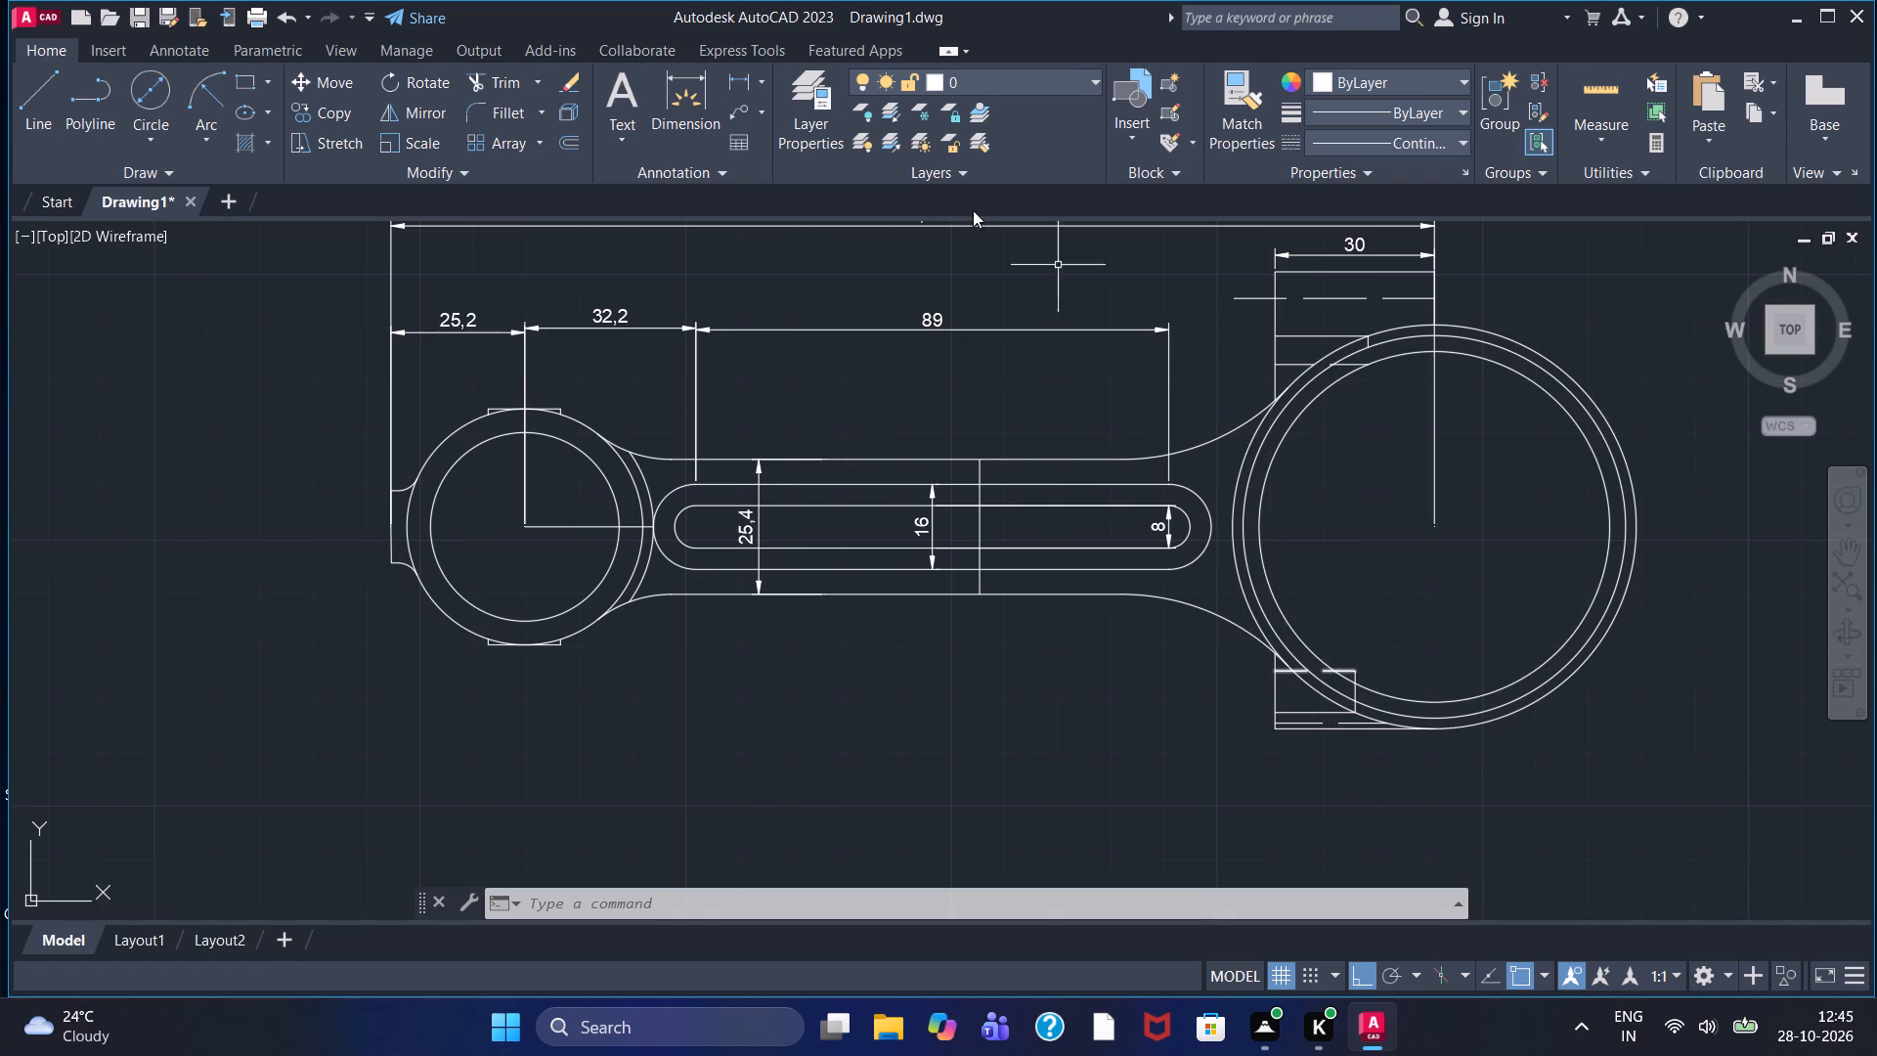
Dimension vertically between the upper and lower corners where the neck curves meet the large-end blocks, placing the dimension line across the neck.
{"action": "left_click", "coordinate": [731, 88]}
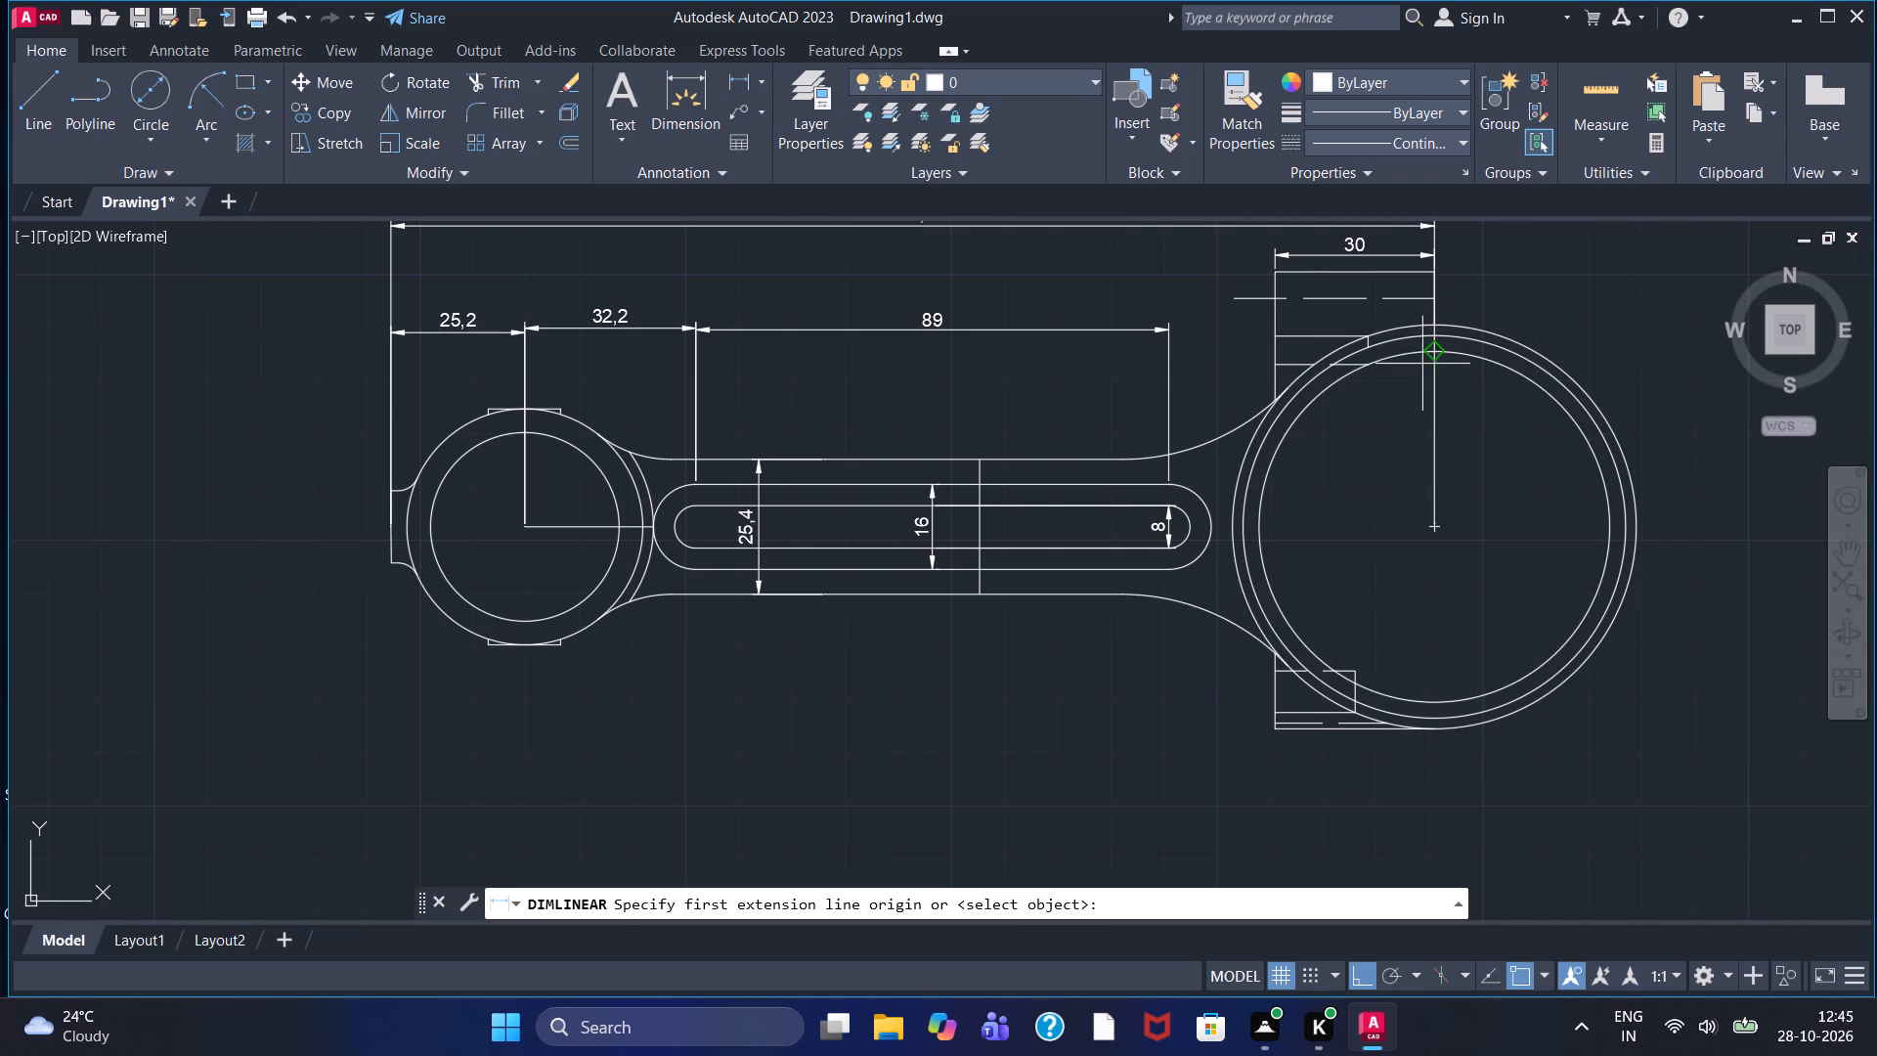
{"action": "left_click", "coordinate": [1273, 397]}
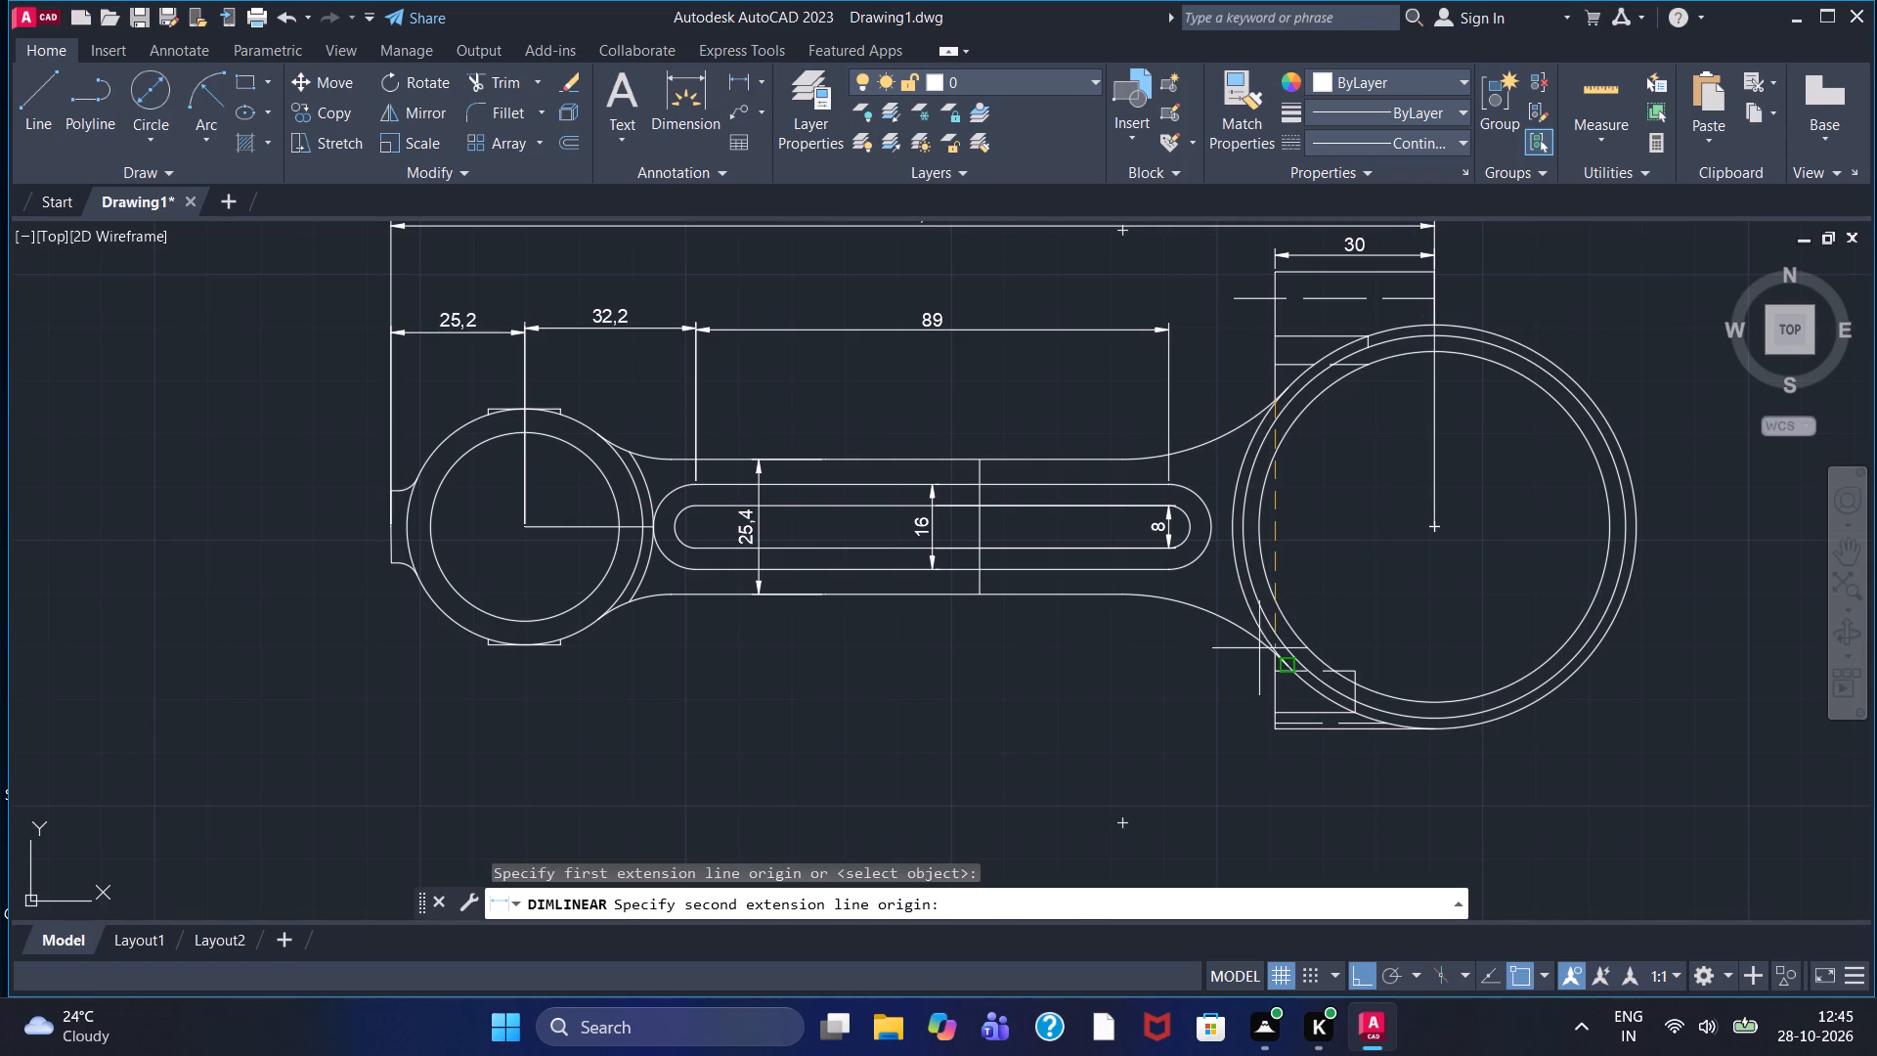
{"action": "left_click", "coordinate": [1273, 648]}
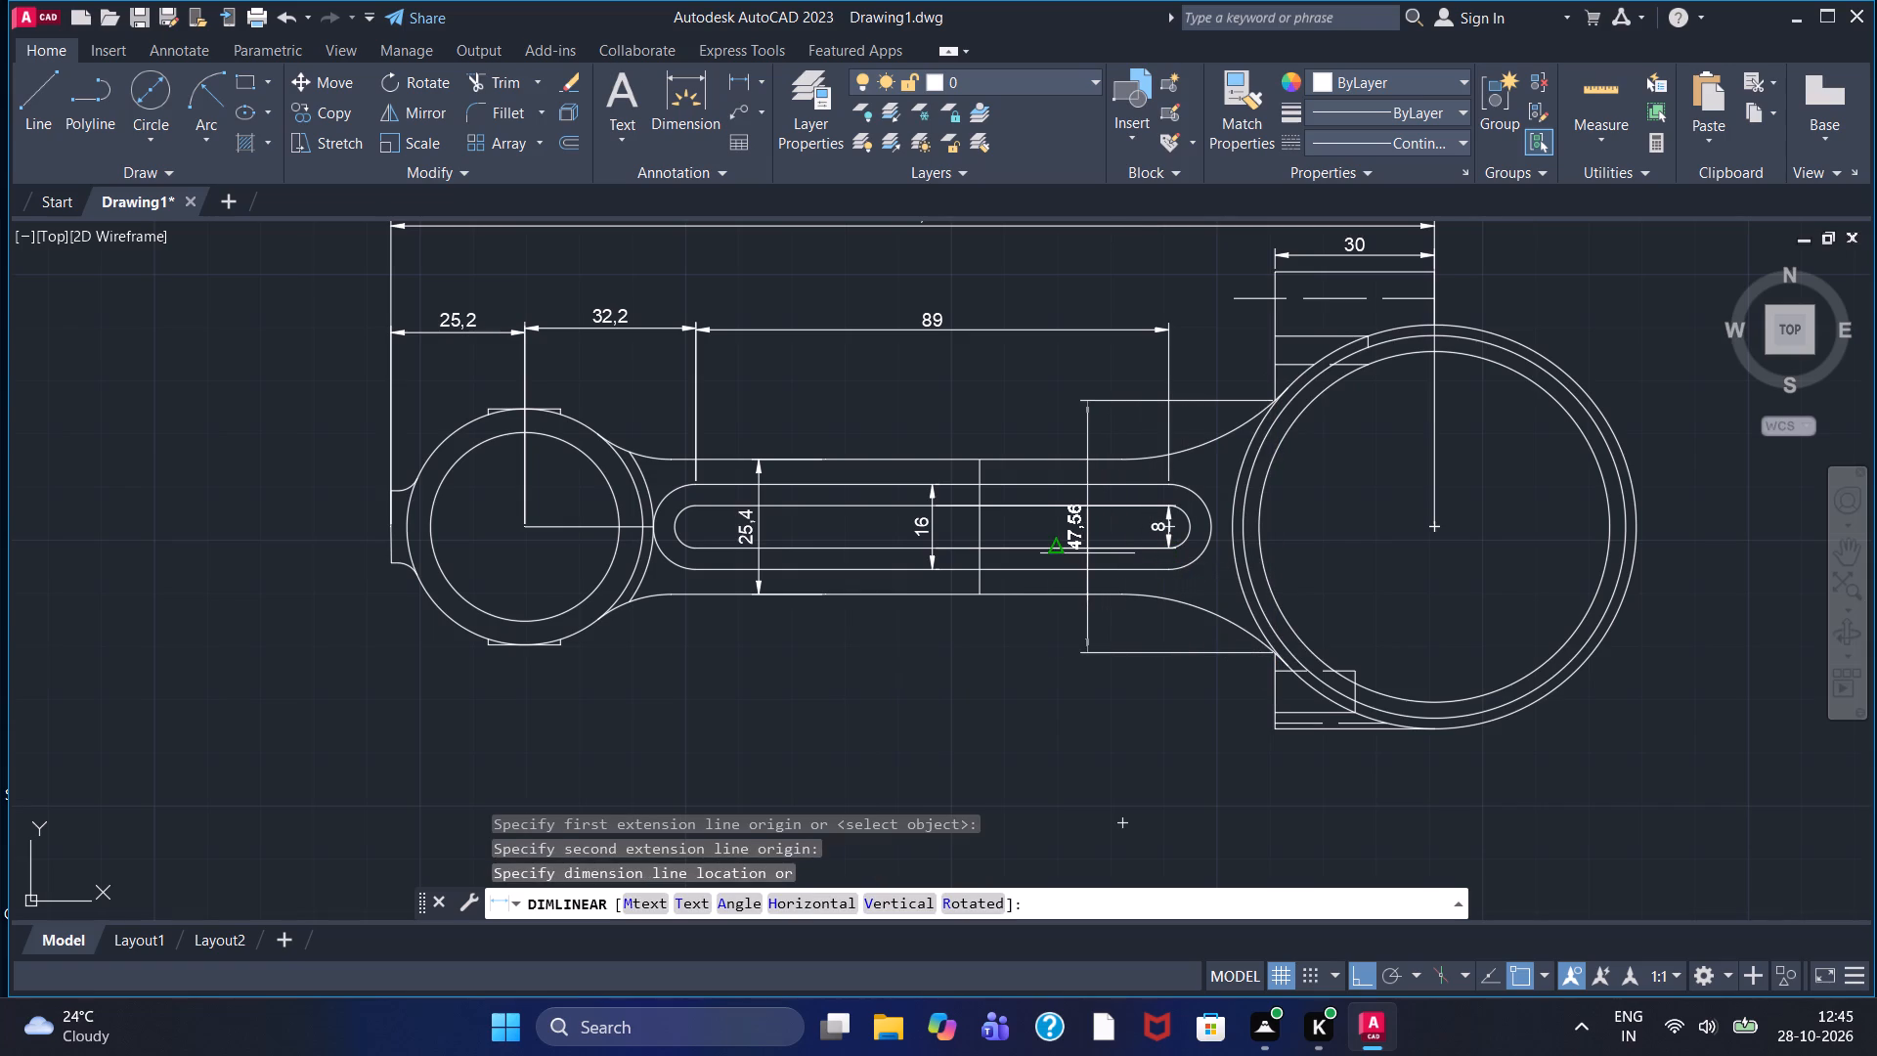
{"action": "left_click", "coordinate": [1087, 553]}
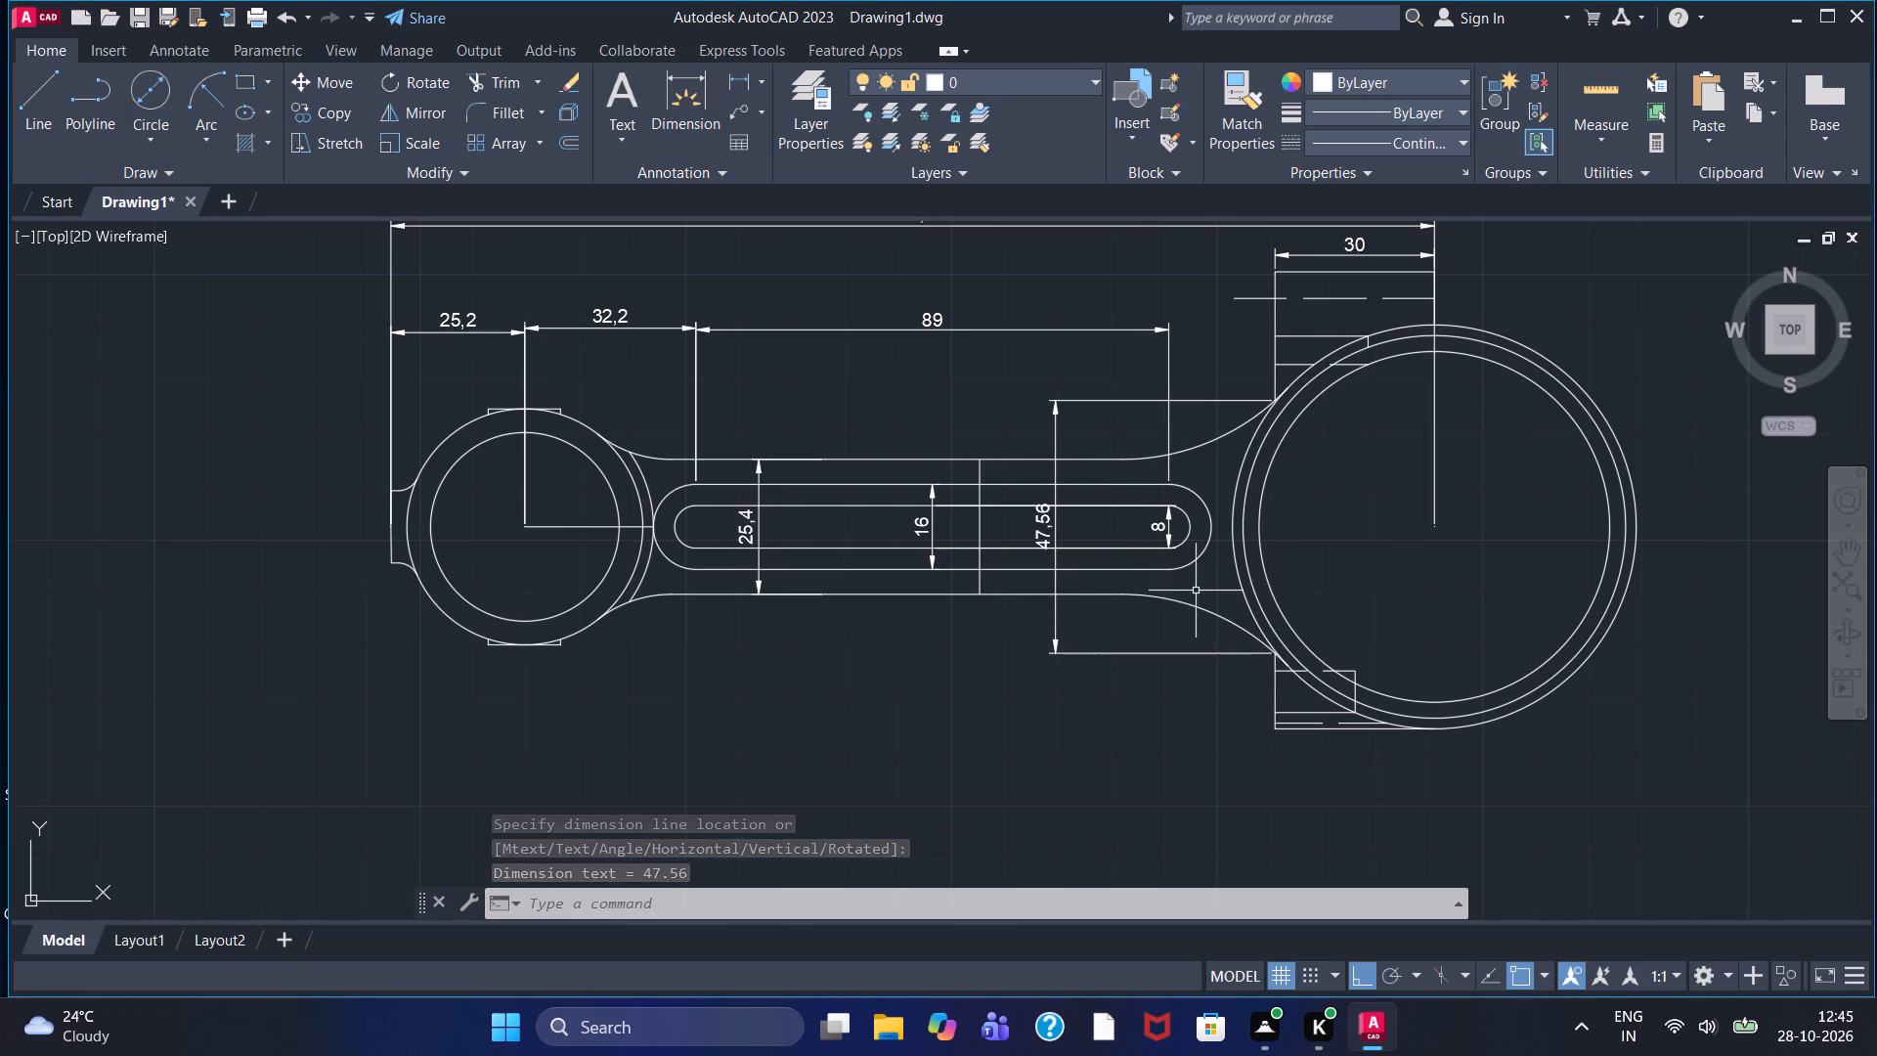
Dimension the width of the small flat boss at the bottom of the small end, placing the dimension below it.
{"action": "scroll", "coordinate": [1159, 547], "scroll_direction": "up", "scroll_amount": 1}
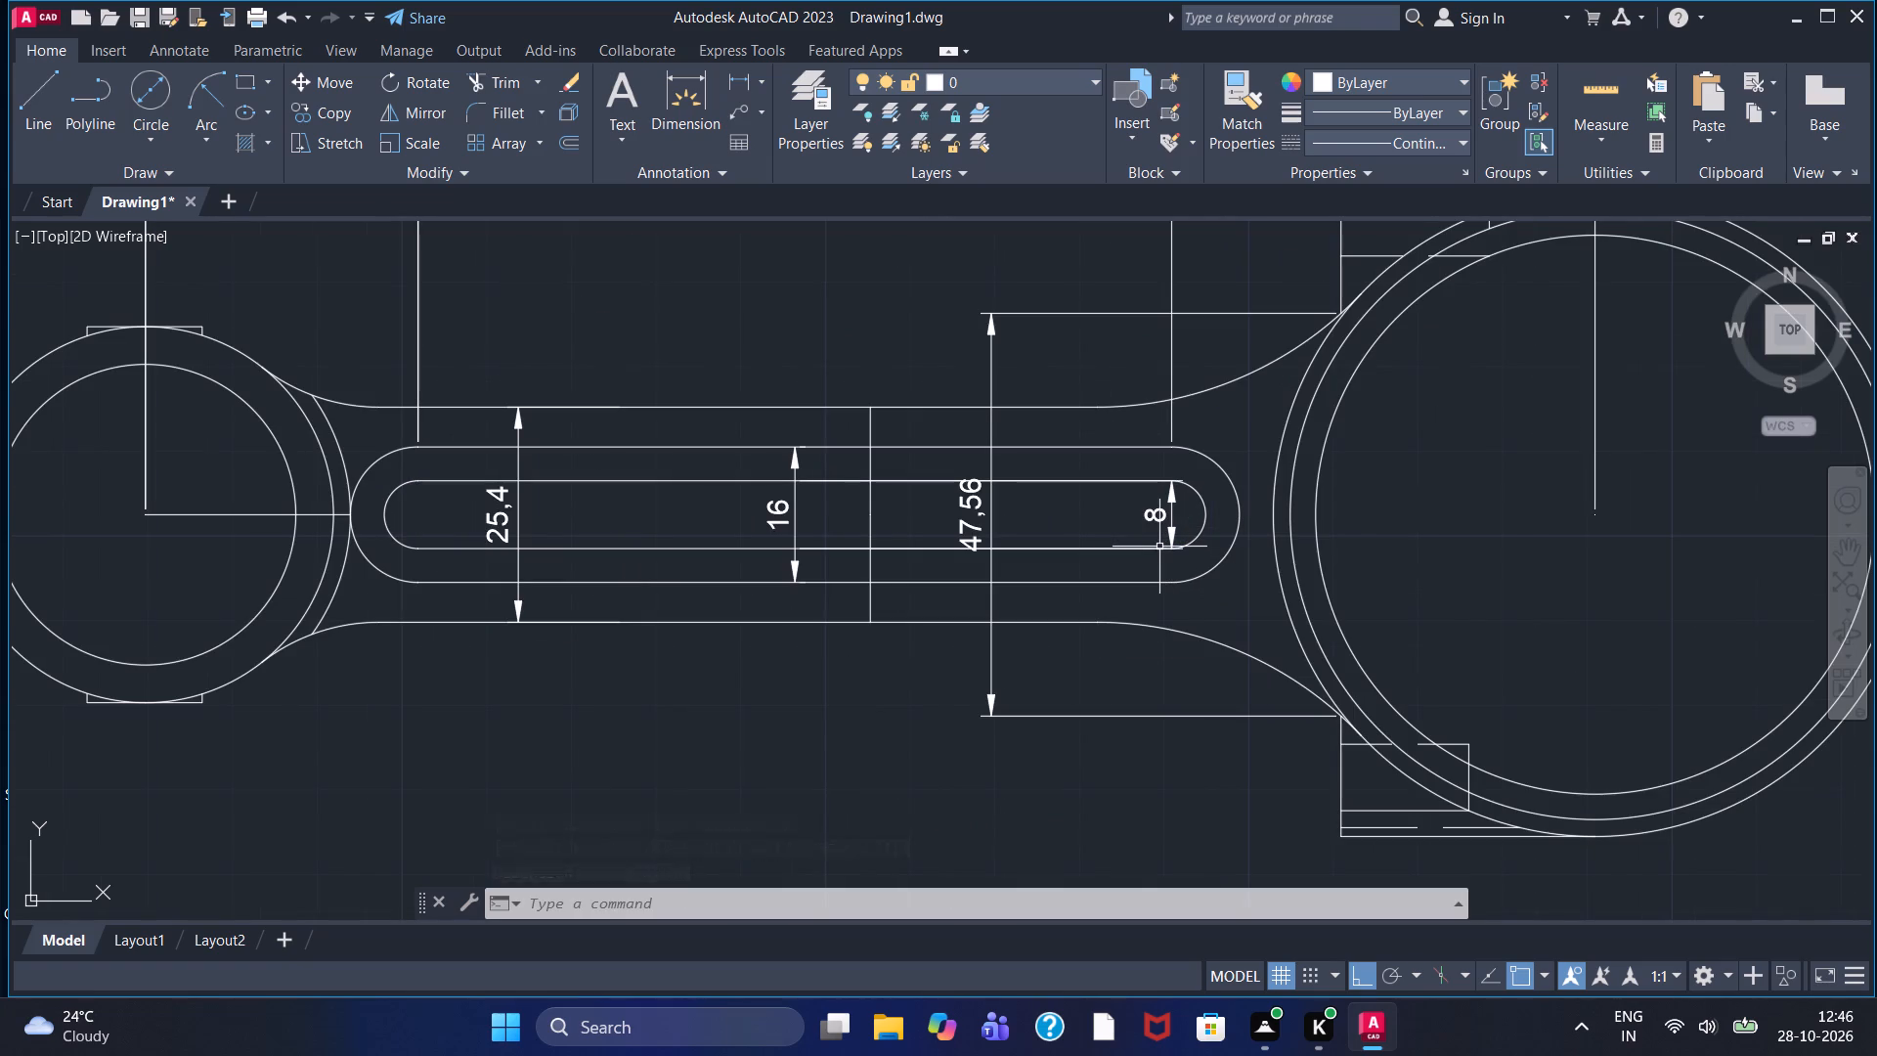
{"action": "scroll", "coordinate": [1156, 548], "scroll_direction": "down", "scroll_amount": 1}
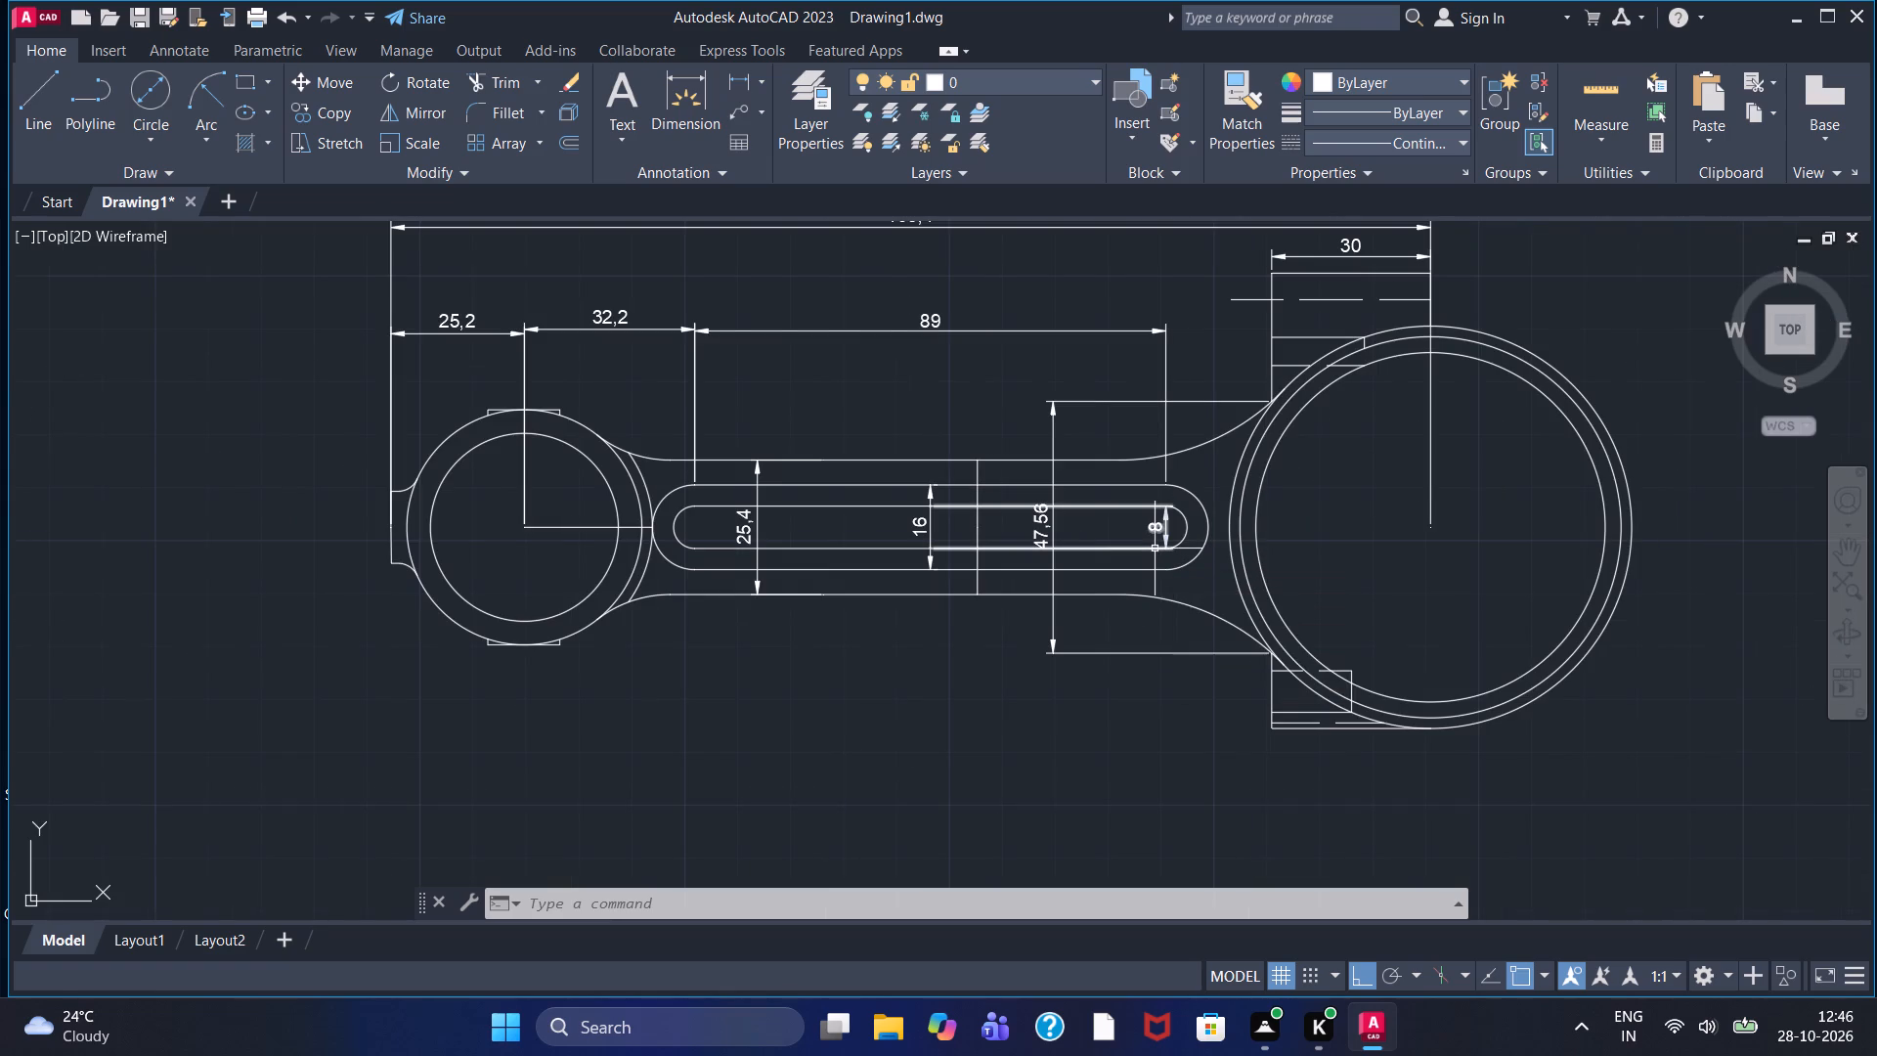
{"action": "scroll", "coordinate": [1155, 549], "scroll_direction": "down", "scroll_amount": 1}
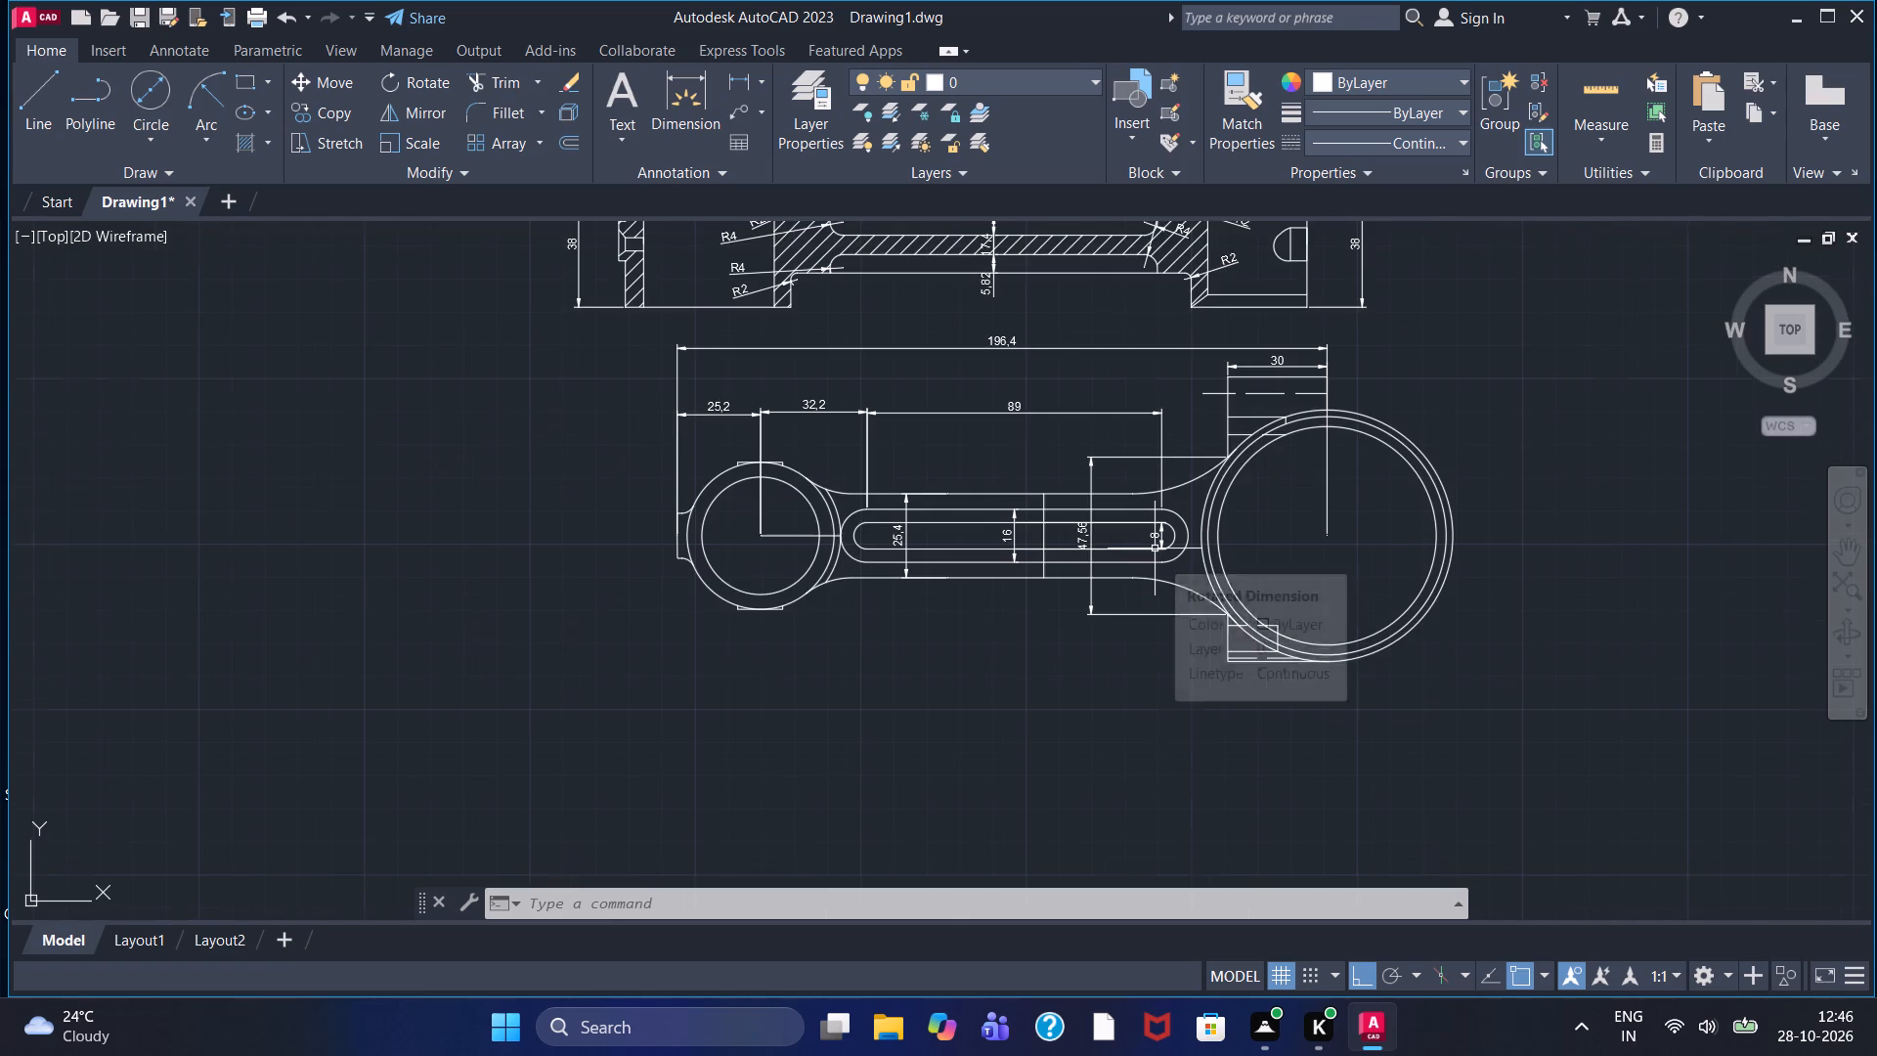
{"action": "scroll", "coordinate": [1155, 549], "scroll_direction": "up", "scroll_amount": 1}
{"action": "scroll", "coordinate": [1154, 551], "scroll_direction": "down", "scroll_amount": 1}
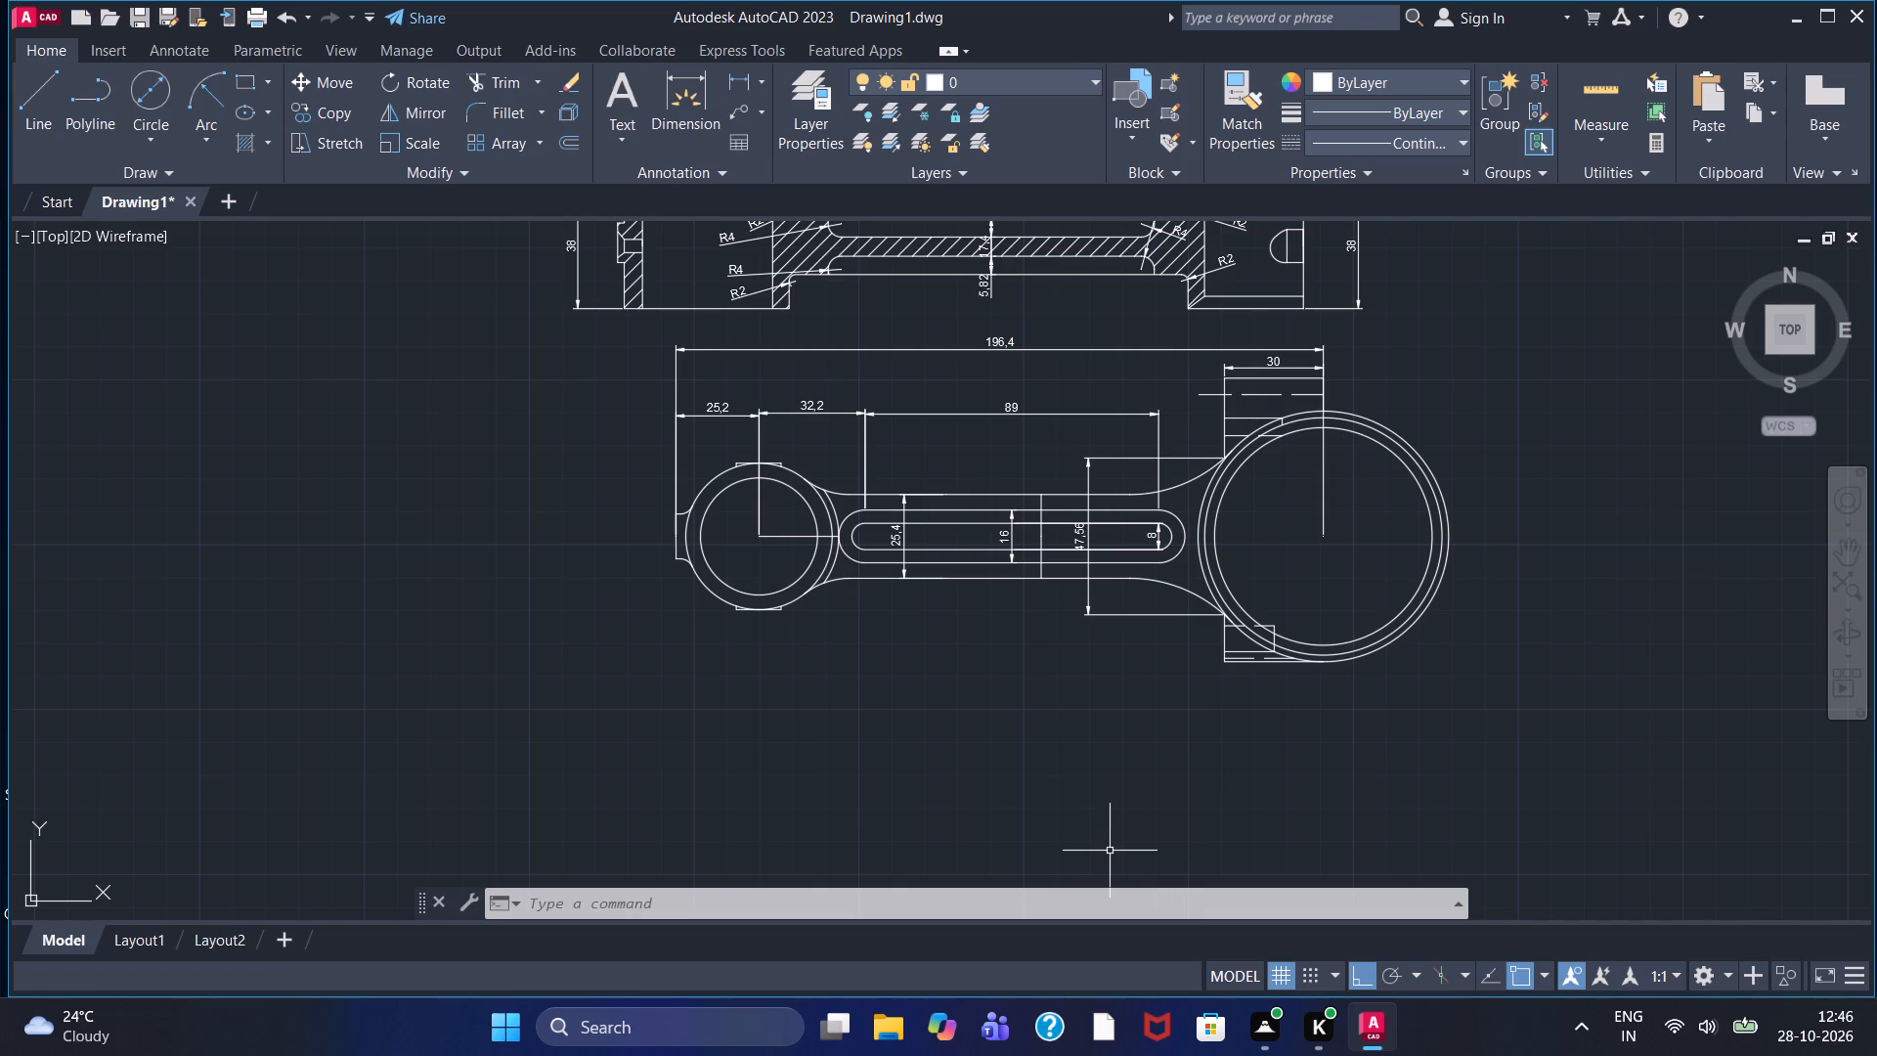
{"action": "scroll", "coordinate": [714, 580], "scroll_direction": "up", "scroll_amount": 2}
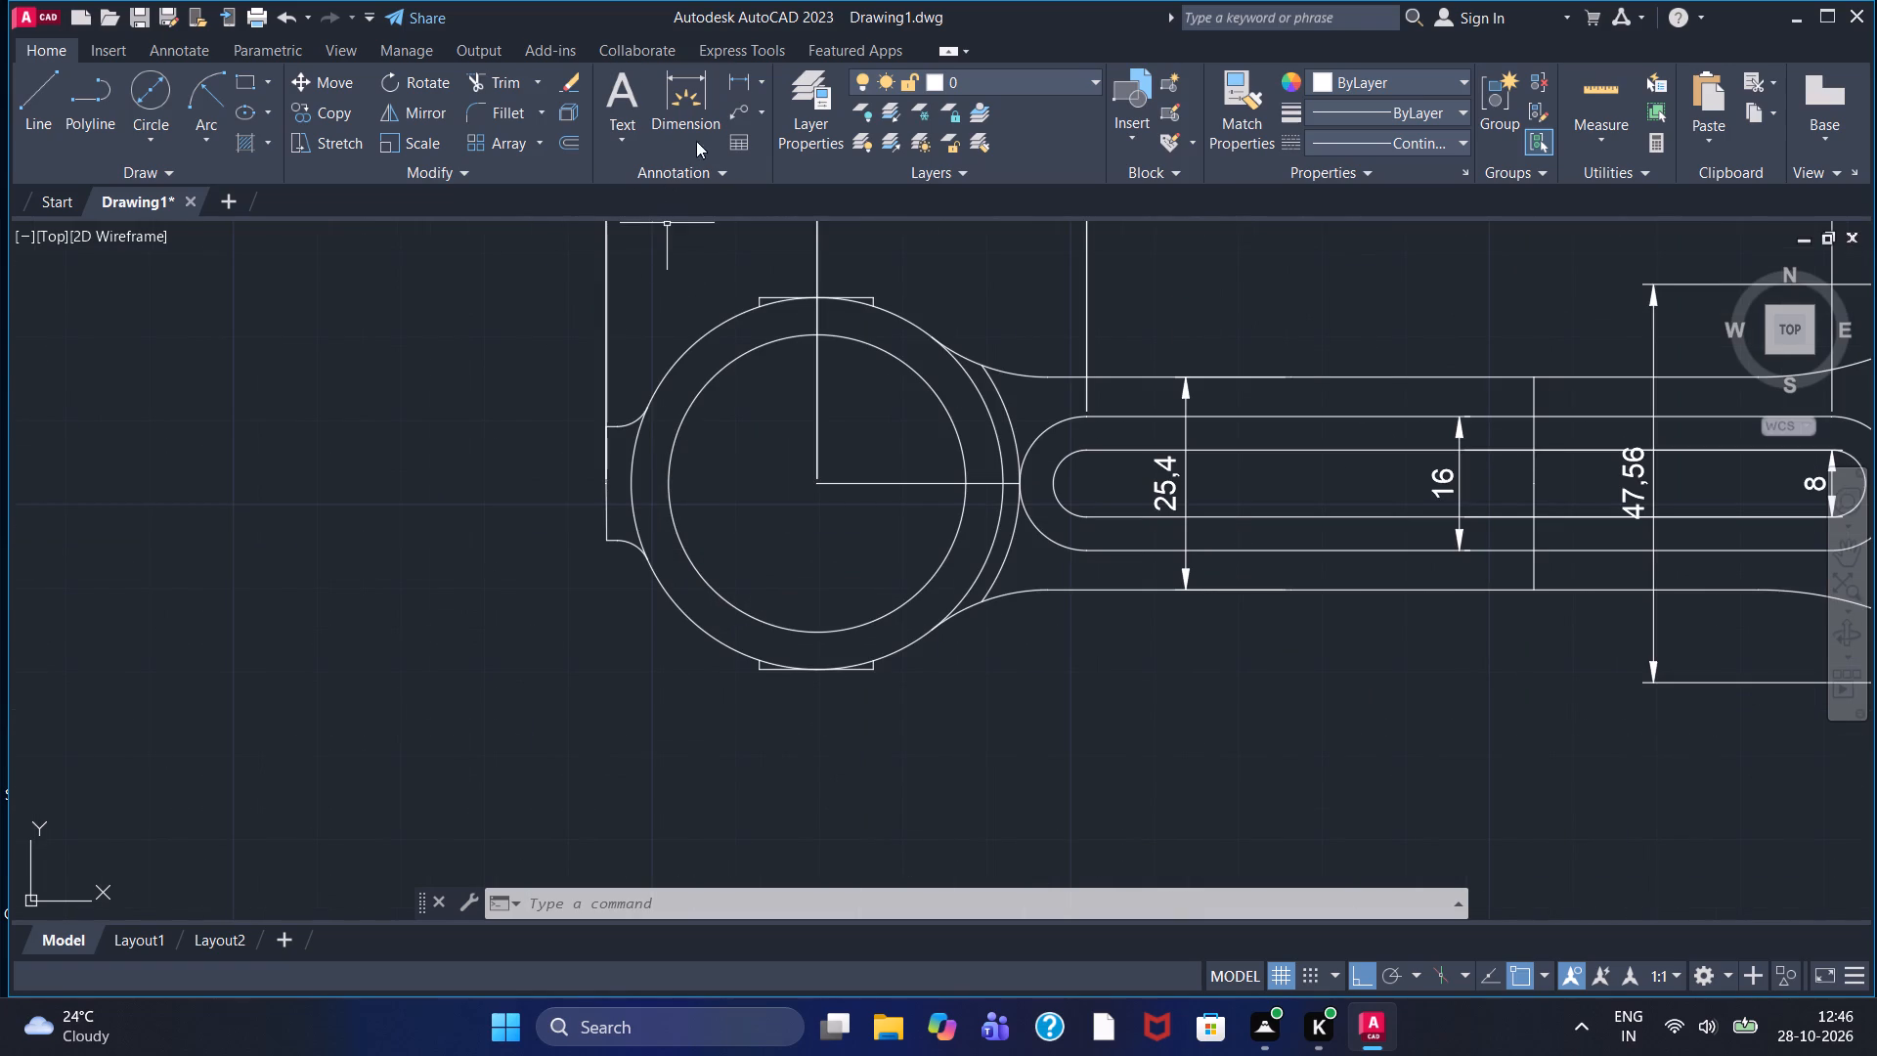
{"action": "left_click", "coordinate": [737, 84]}
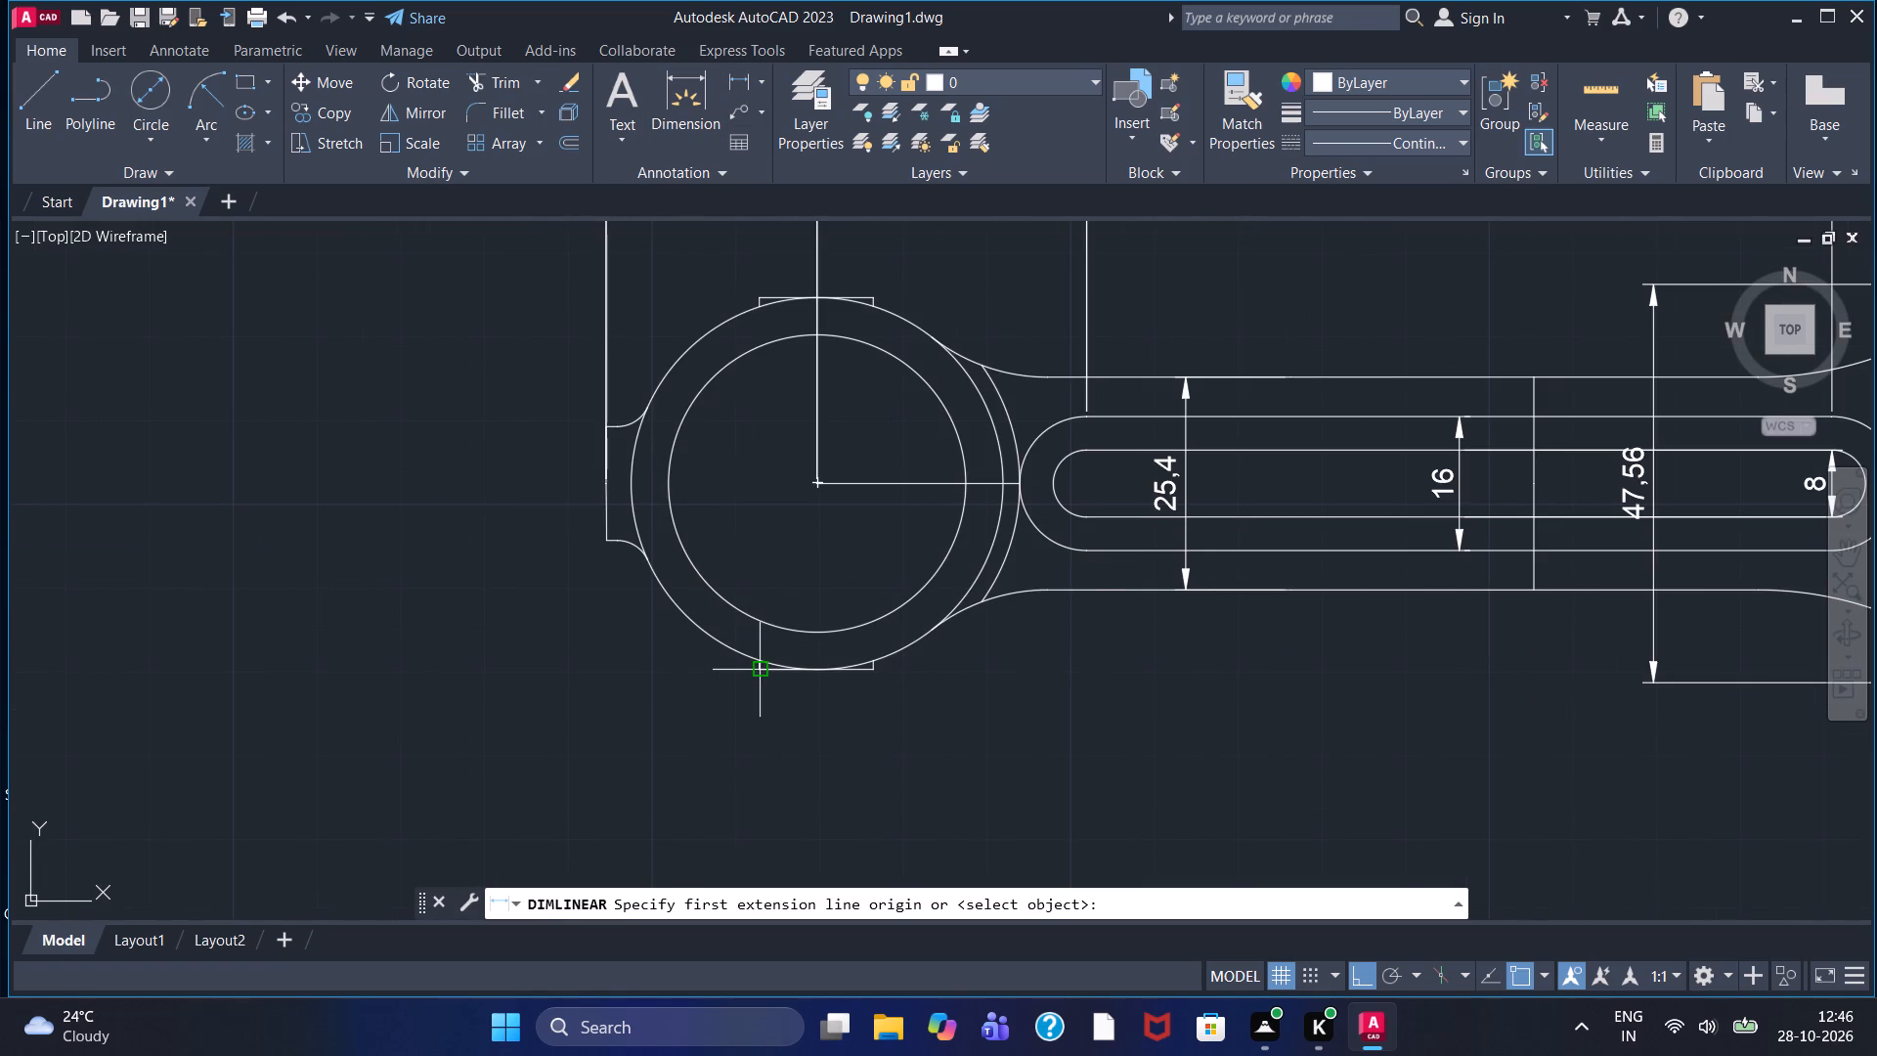
{"action": "left_click", "coordinate": [753, 667]}
{"action": "left_click", "coordinate": [877, 674]}
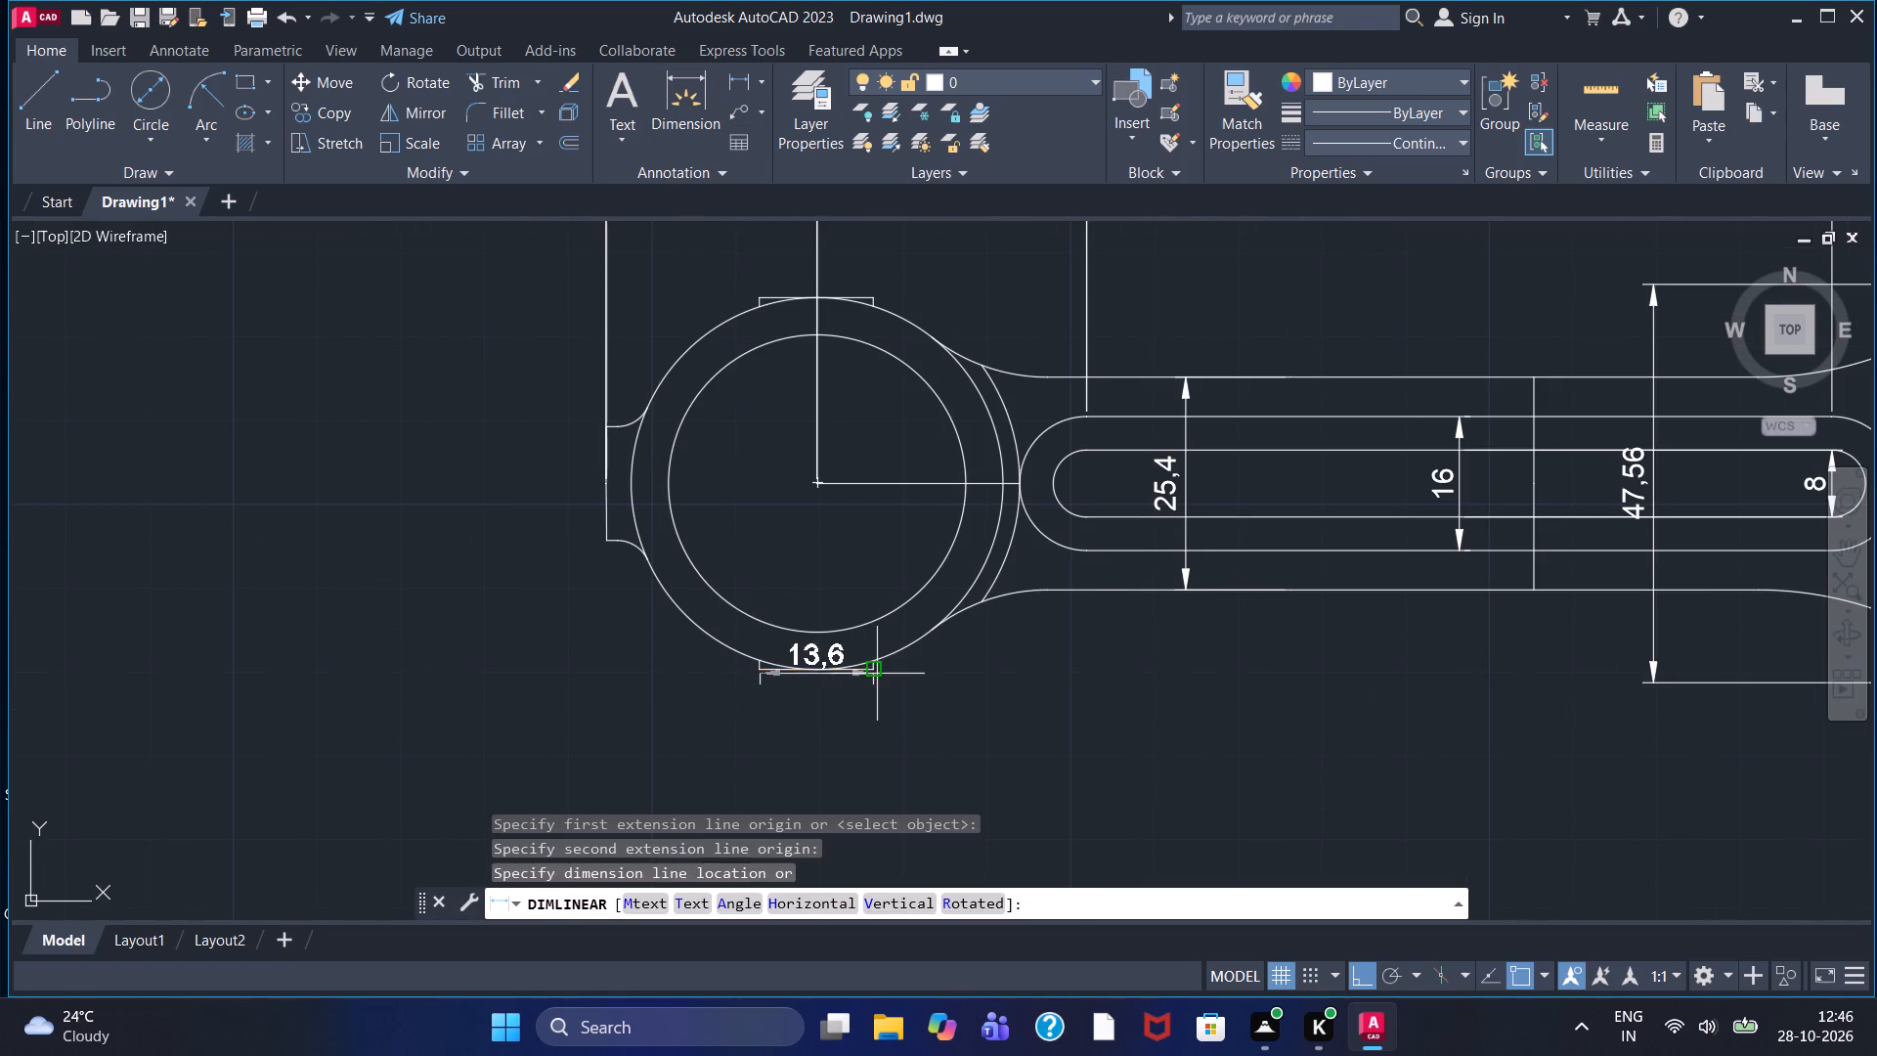
{"action": "left_click", "coordinate": [811, 738]}
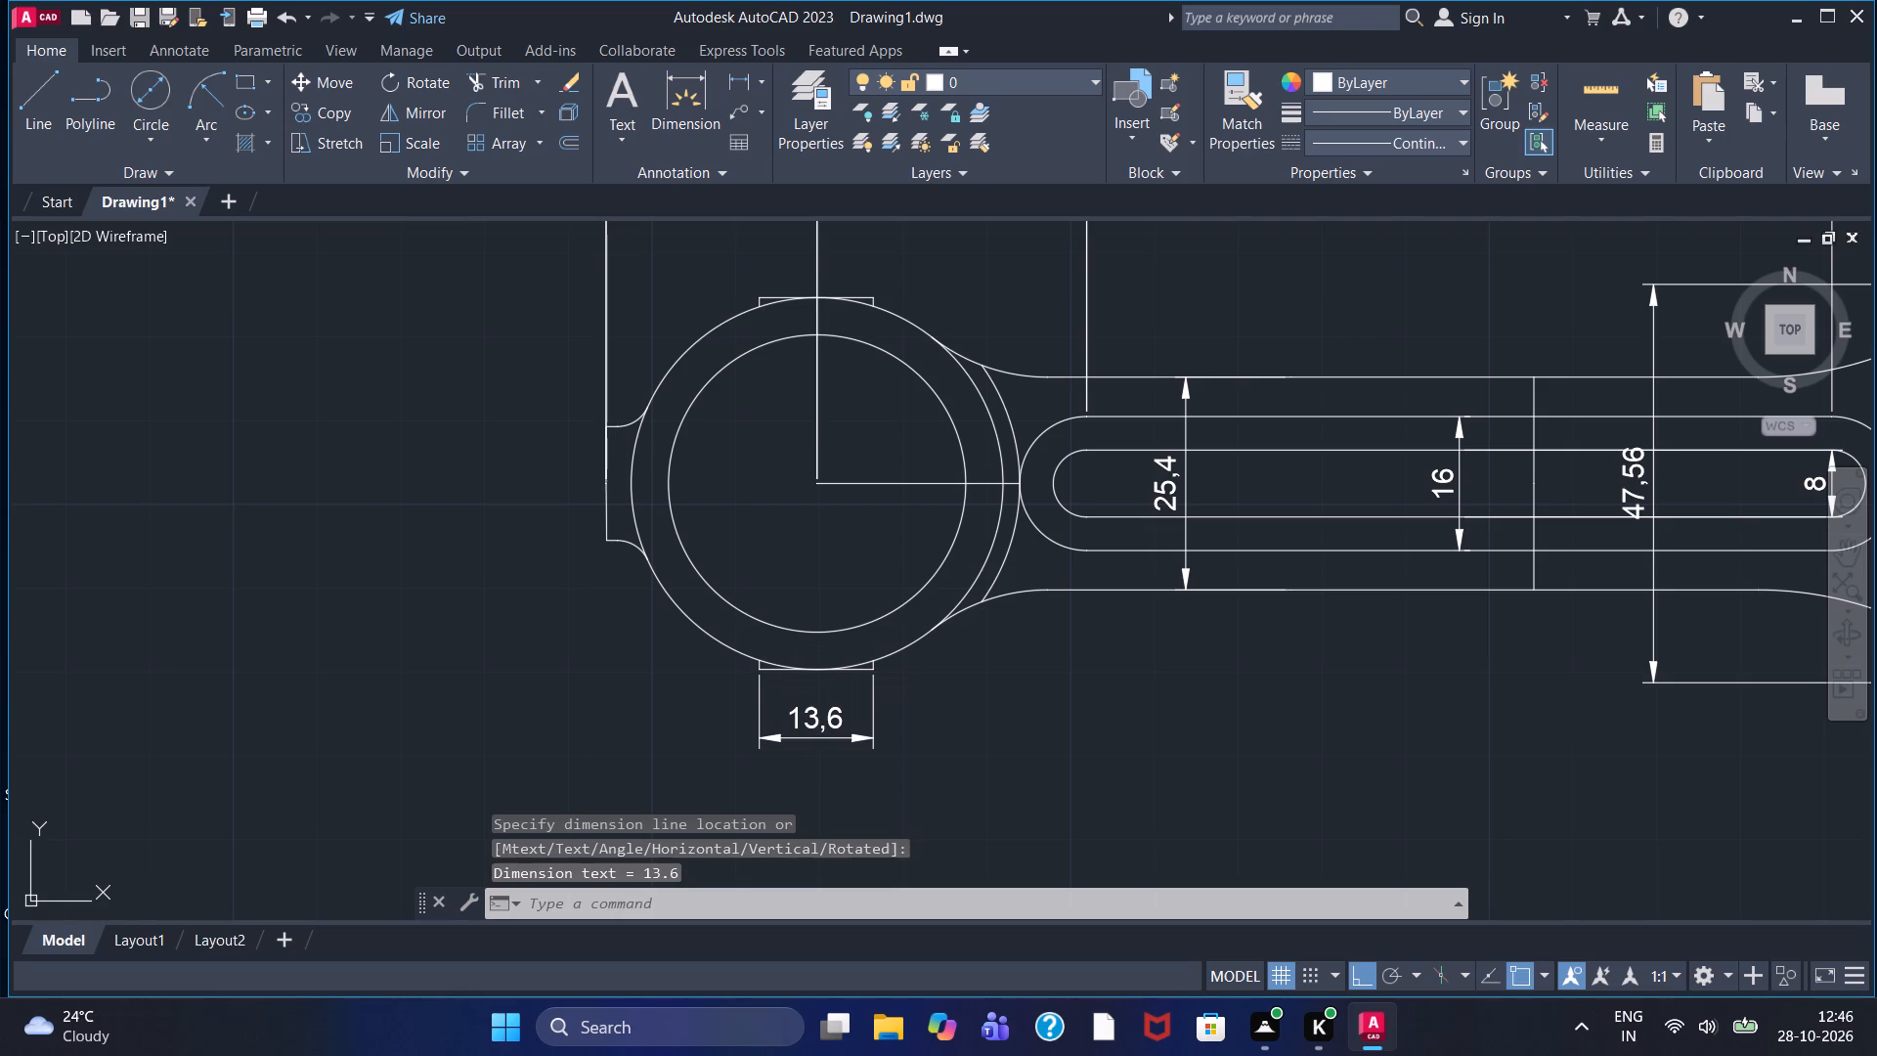
Add a vertical linear dimension for the height of the small end's left boss, placed outside its left face.
{"action": "left_click", "coordinate": [743, 72]}
{"action": "left_click", "coordinate": [600, 429]}
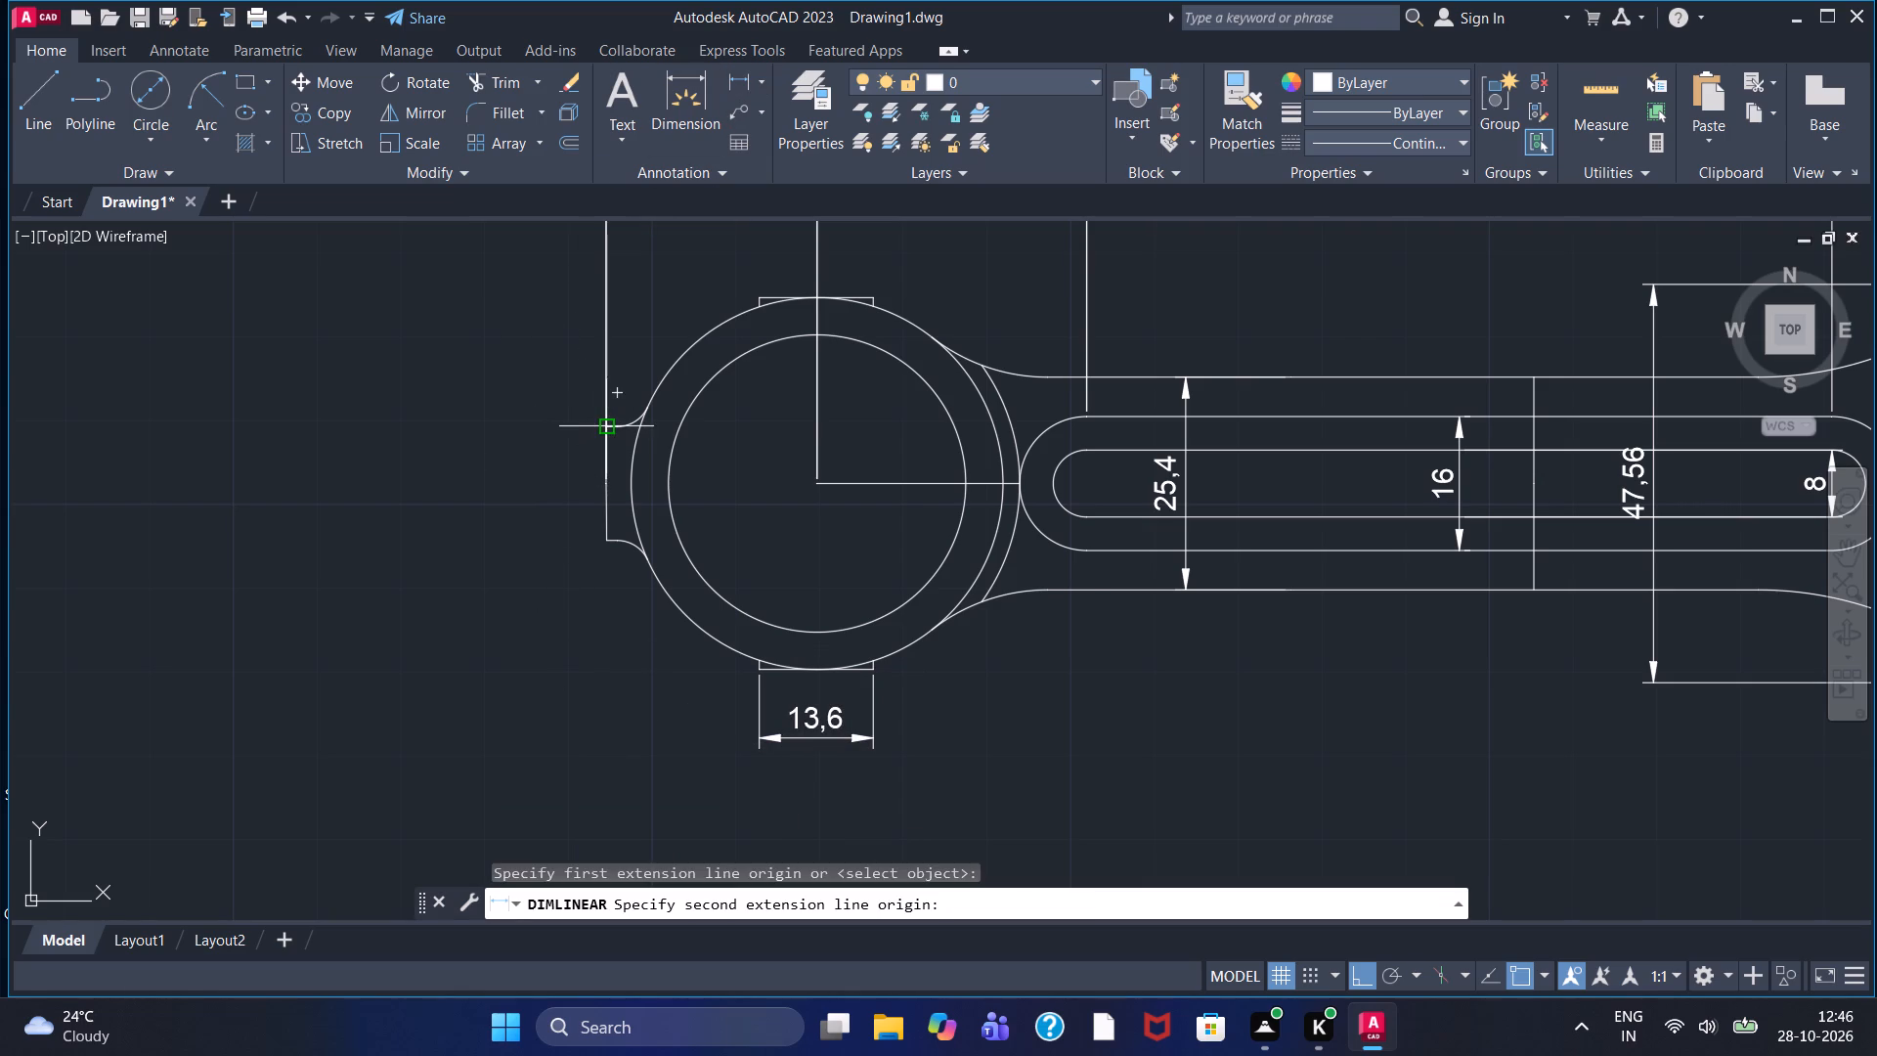
{"action": "left_click", "coordinate": [604, 540]}
{"action": "left_click", "coordinate": [513, 520]}
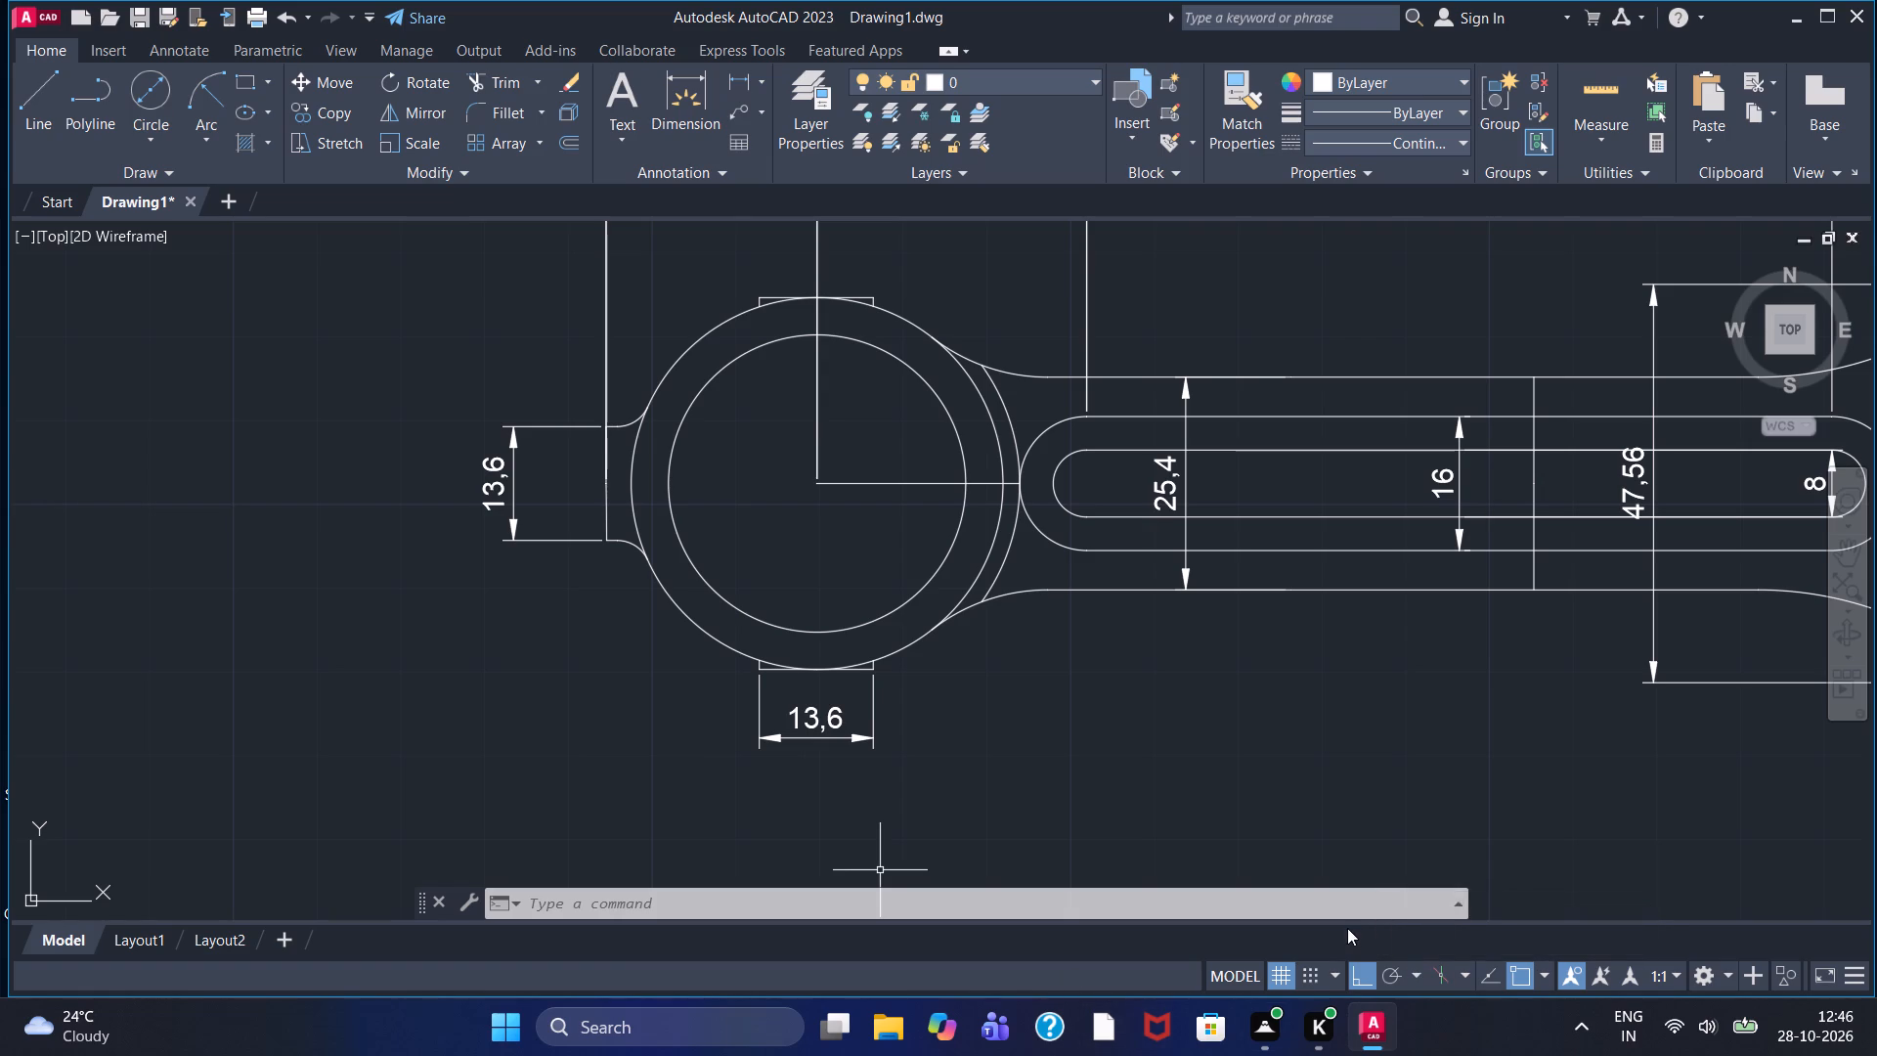
Add a radius dimension to the lower neck arc leading into the large end, placing its text below the neck.
{"action": "left_click", "coordinate": [761, 80]}
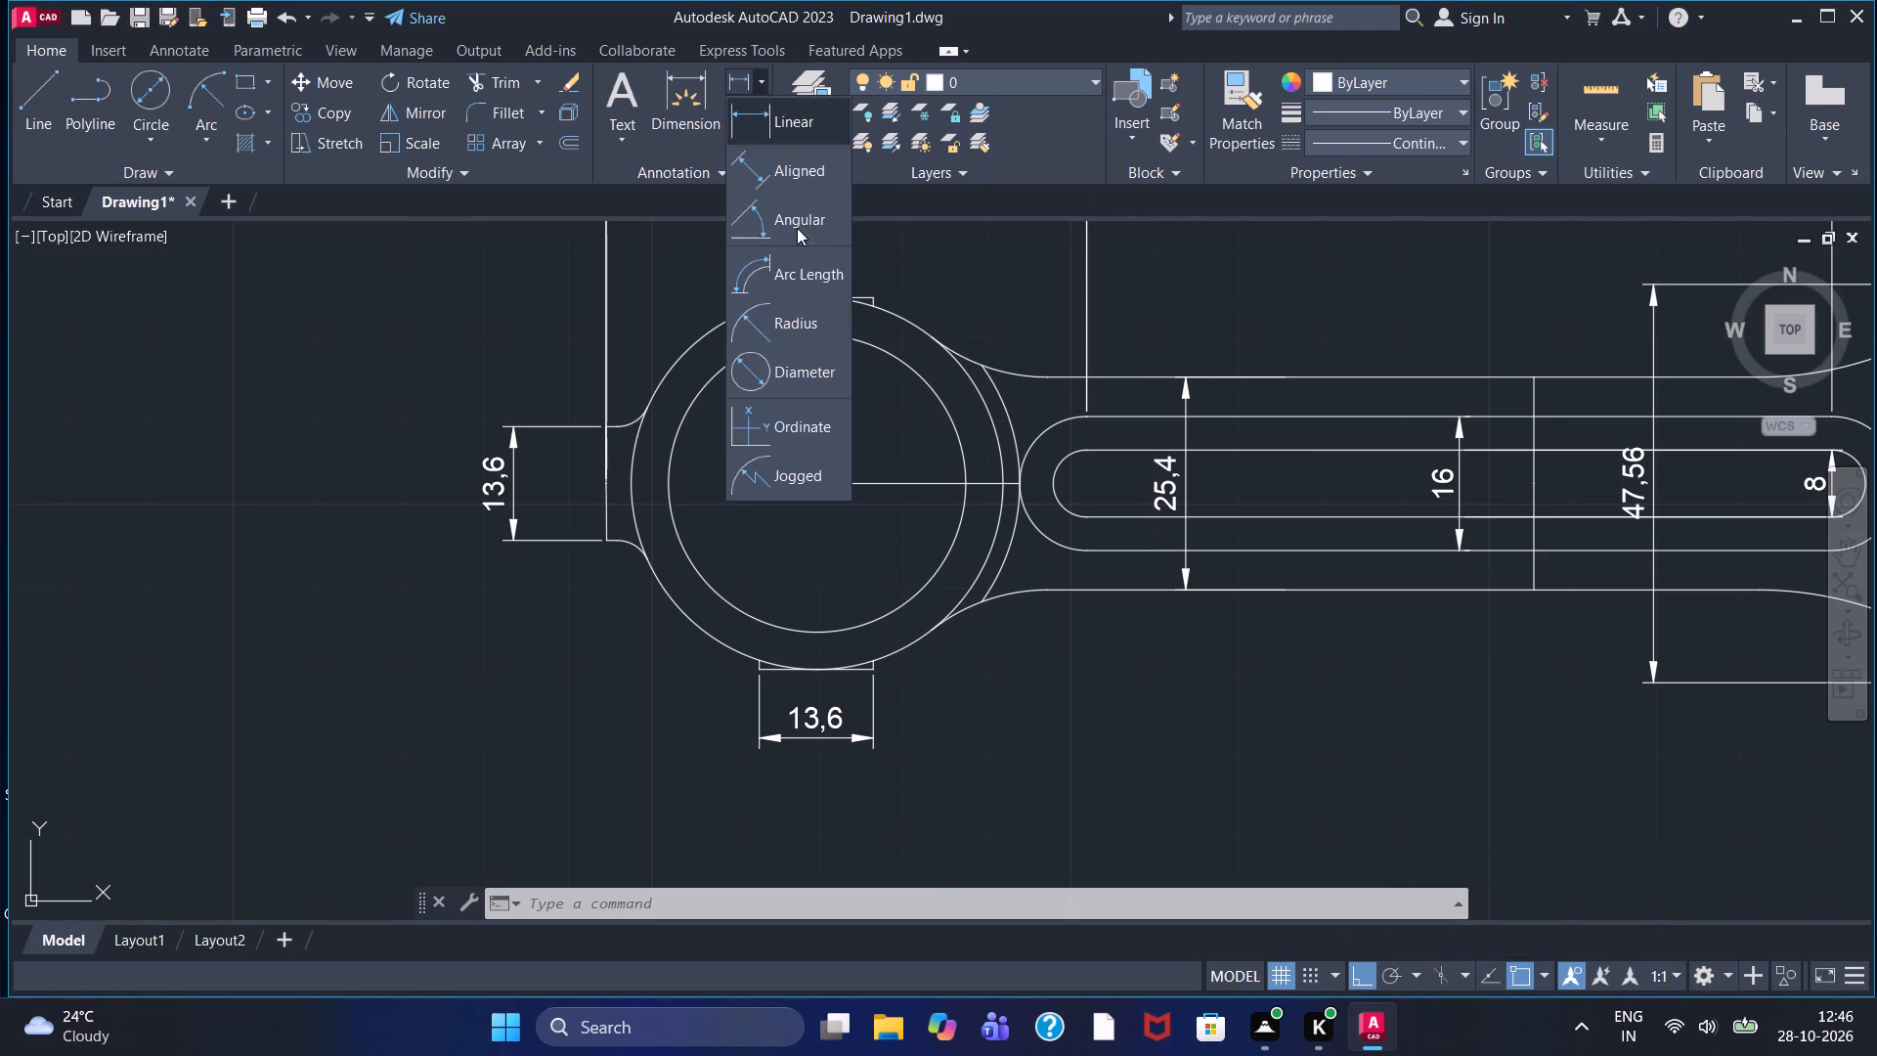
{"action": "left_click", "coordinate": [807, 331]}
{"action": "middle_click_drag", "start_coordinate": [1682, 804], "coordinate": [1075, 702]}
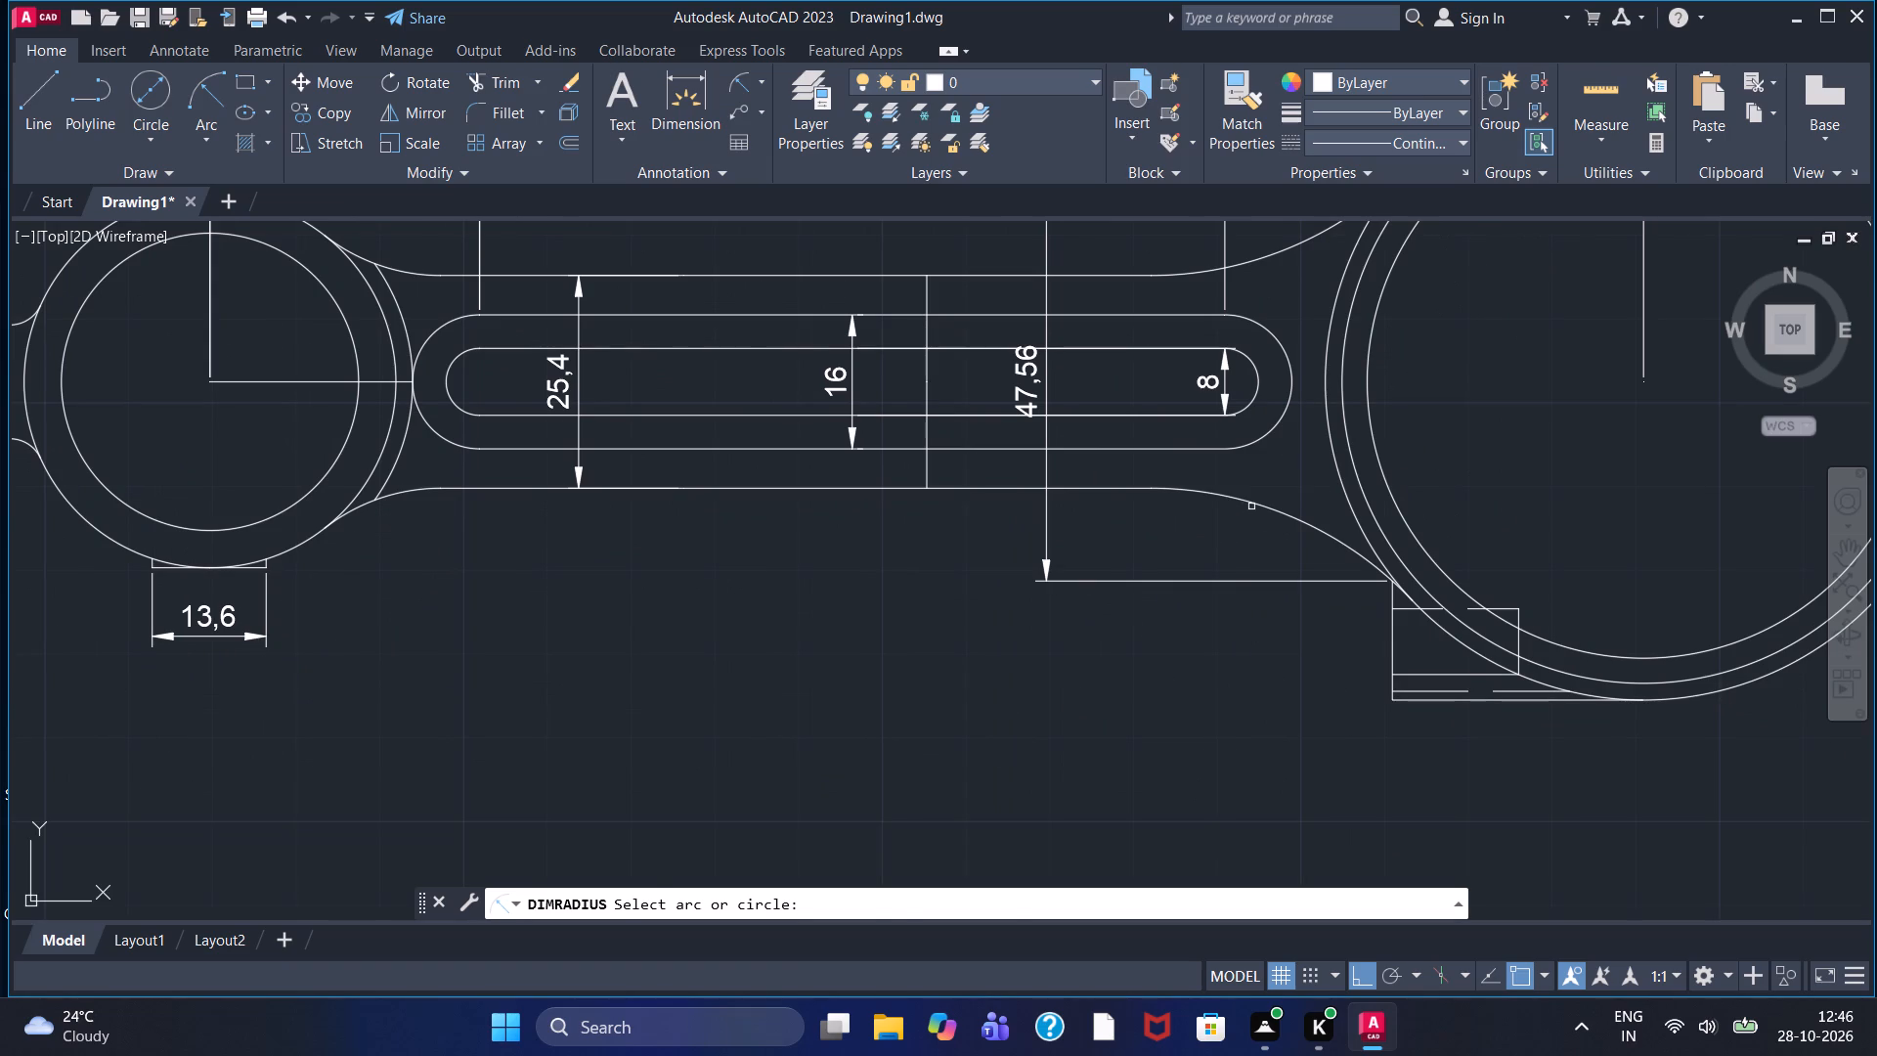
{"action": "left_click", "coordinate": [1251, 506]}
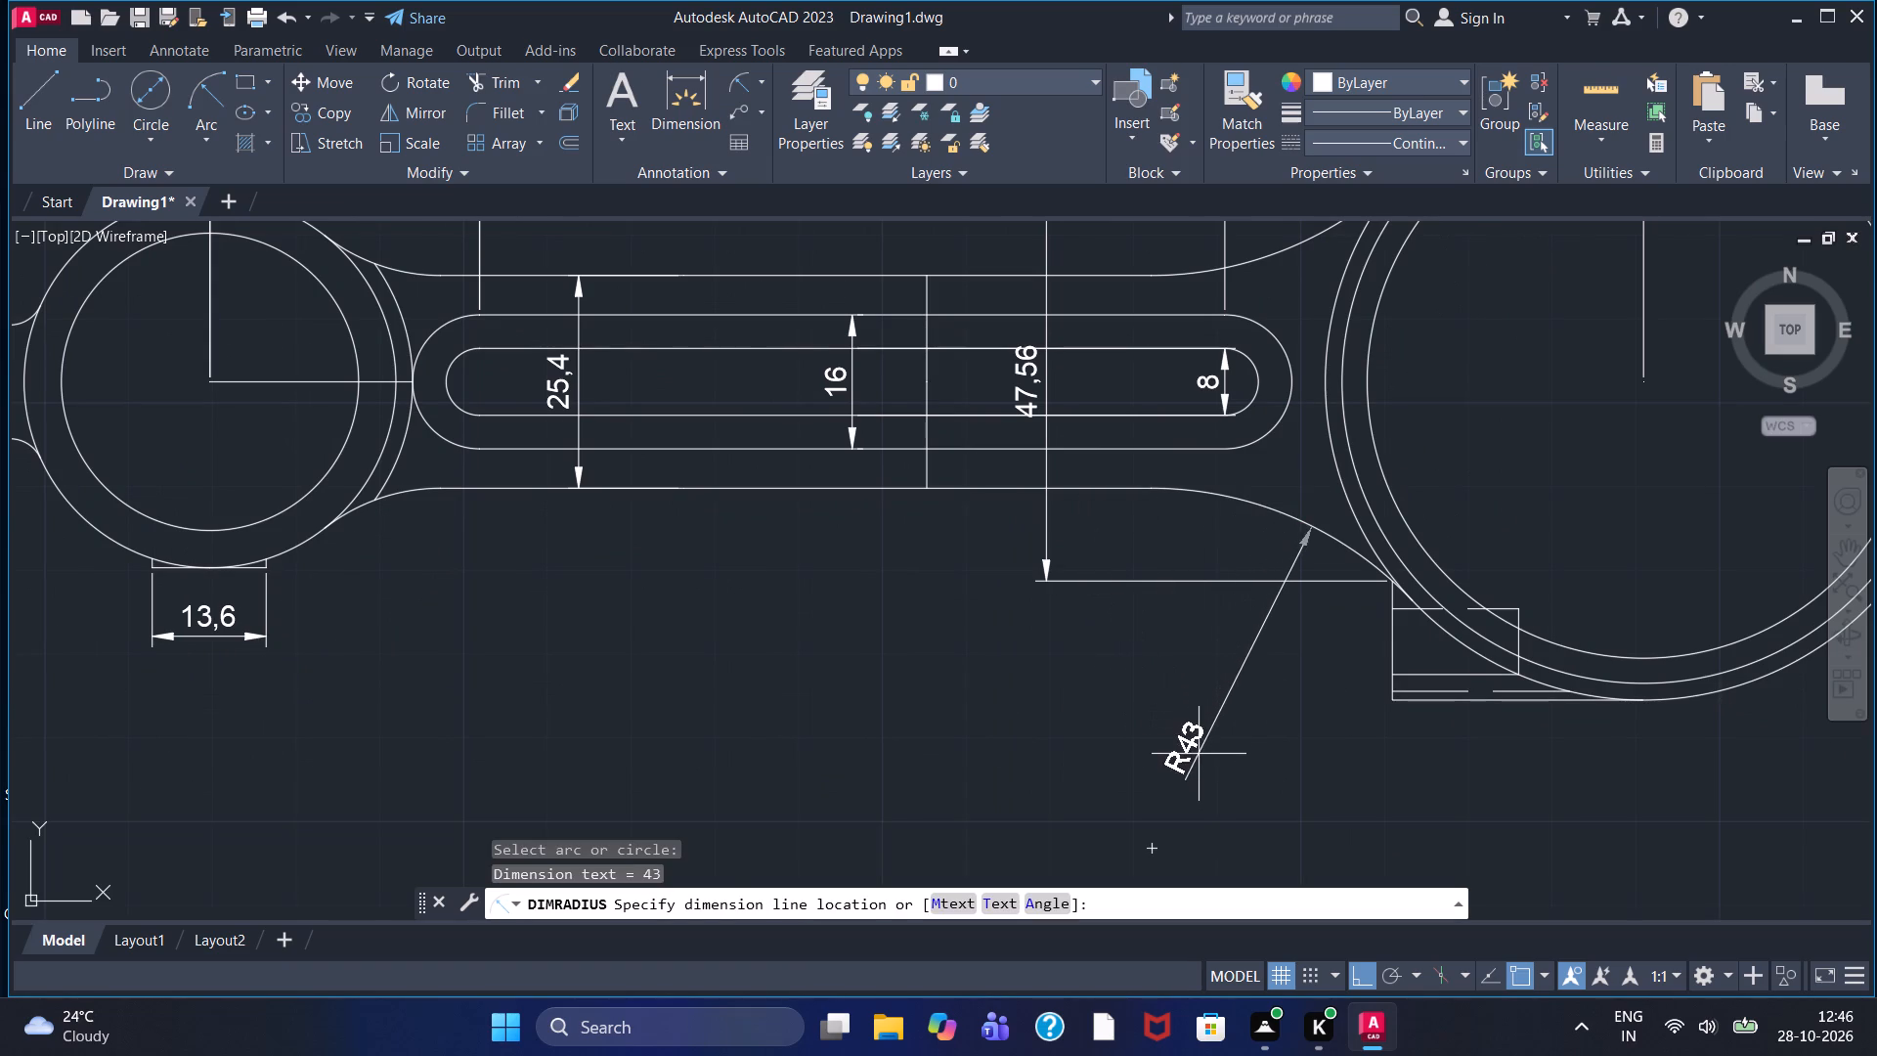
{"action": "left_click", "coordinate": [1198, 755]}
Add a radius dimension to the upper arc joining the neck and small end, placing its text inside the small-end circle.
{"action": "middle_click_drag", "start_coordinate": [813, 544], "coordinate": [788, 674]}
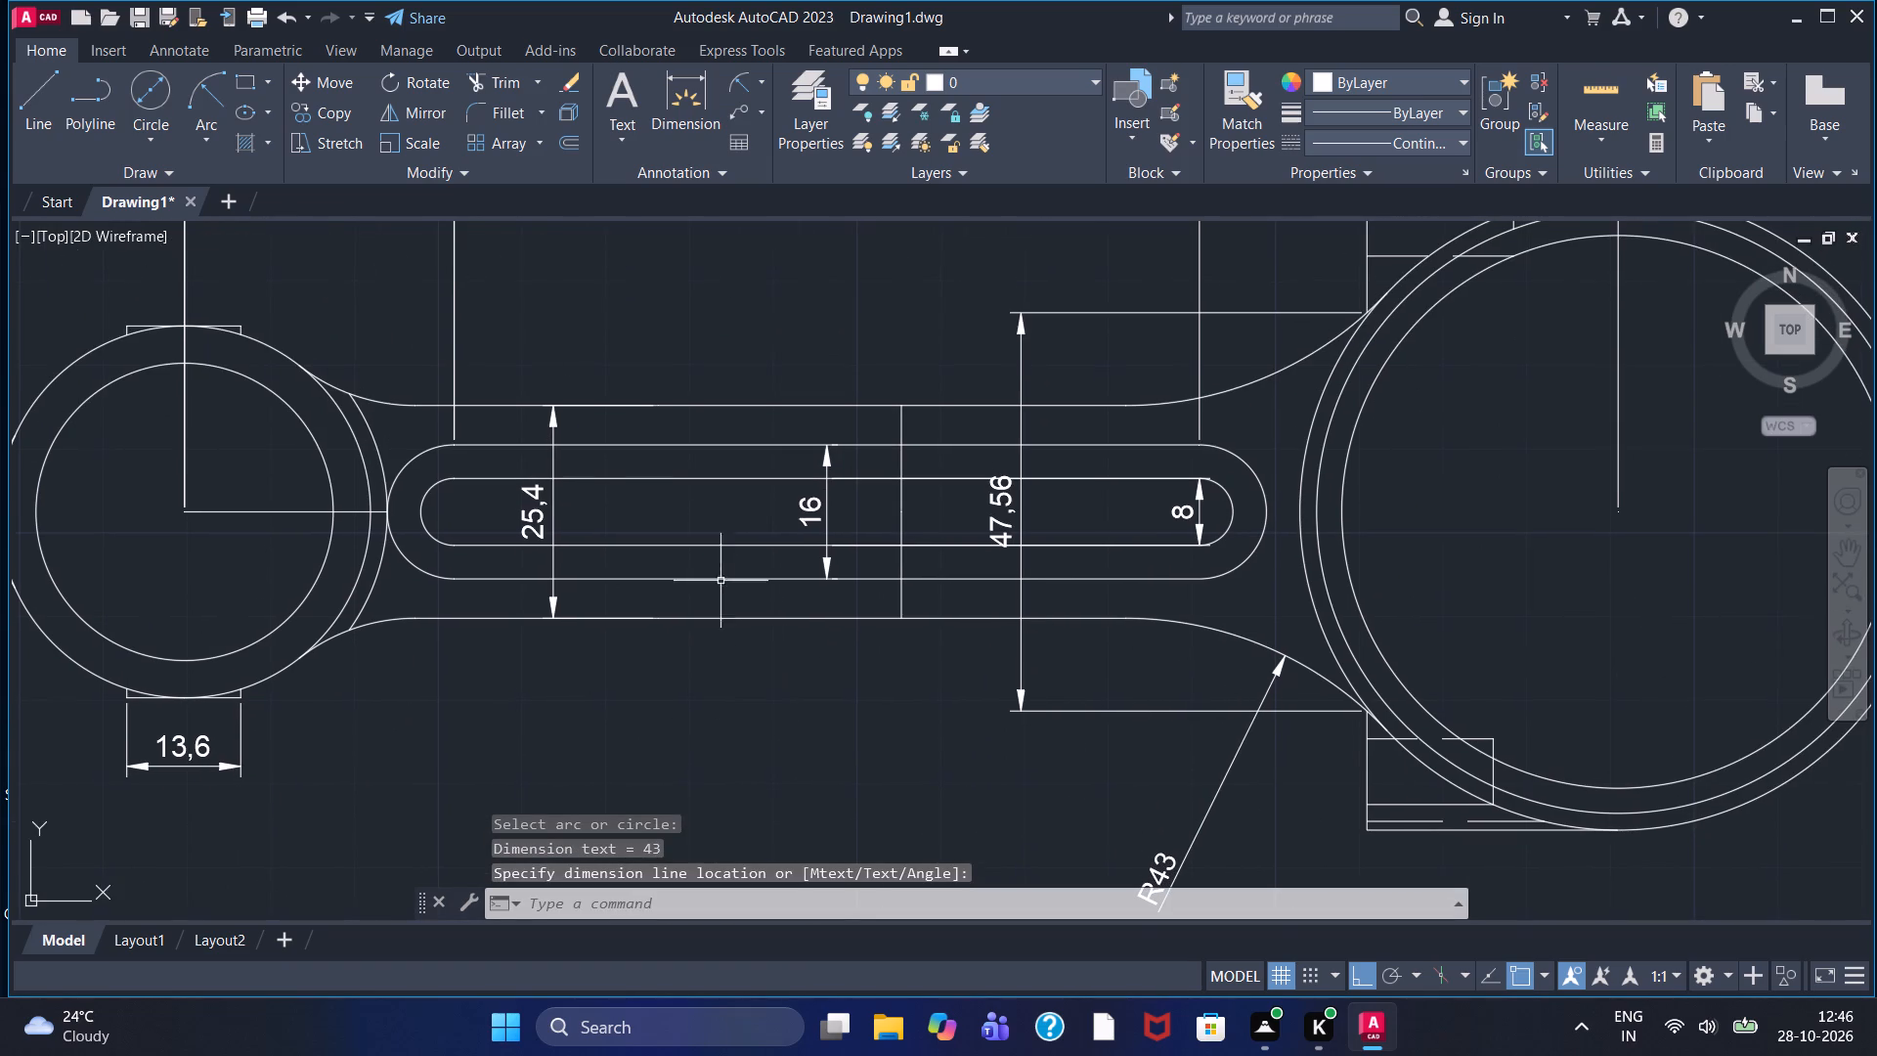
{"action": "left_click", "coordinate": [739, 86]}
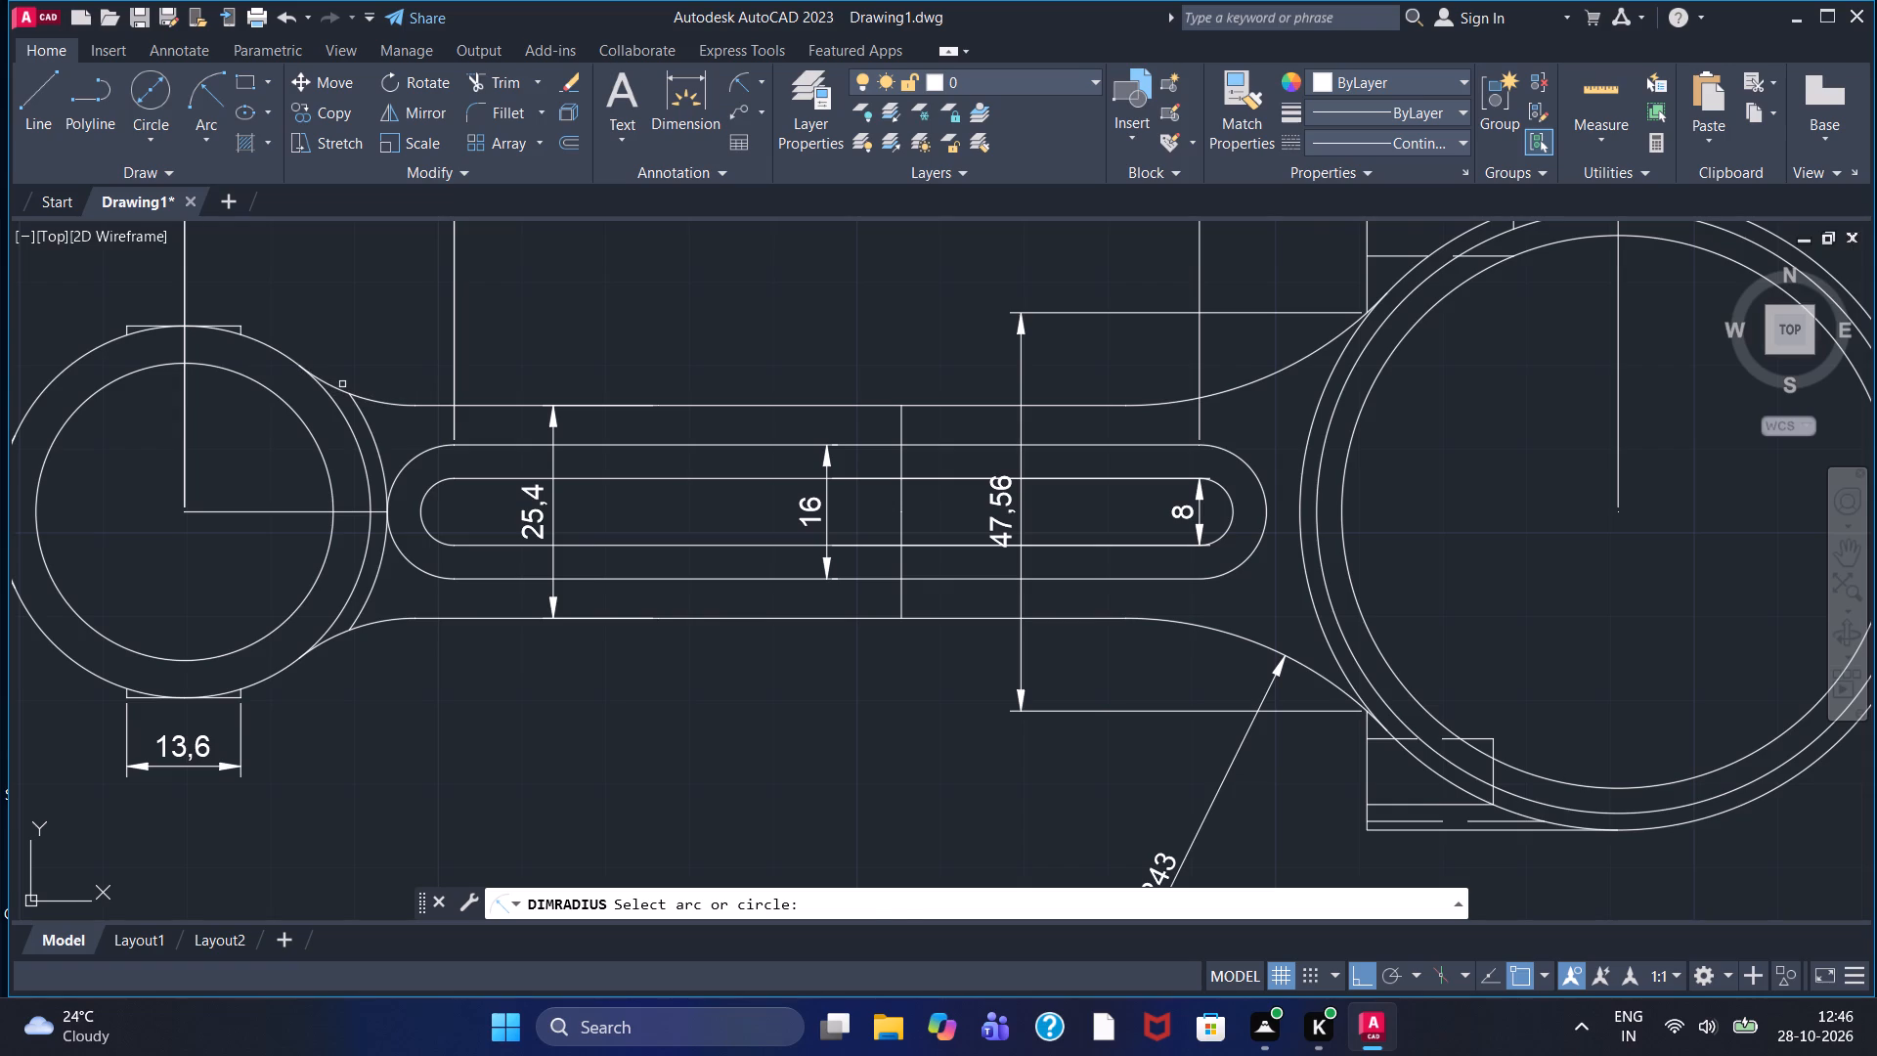
{"action": "left_click", "coordinate": [342, 385]}
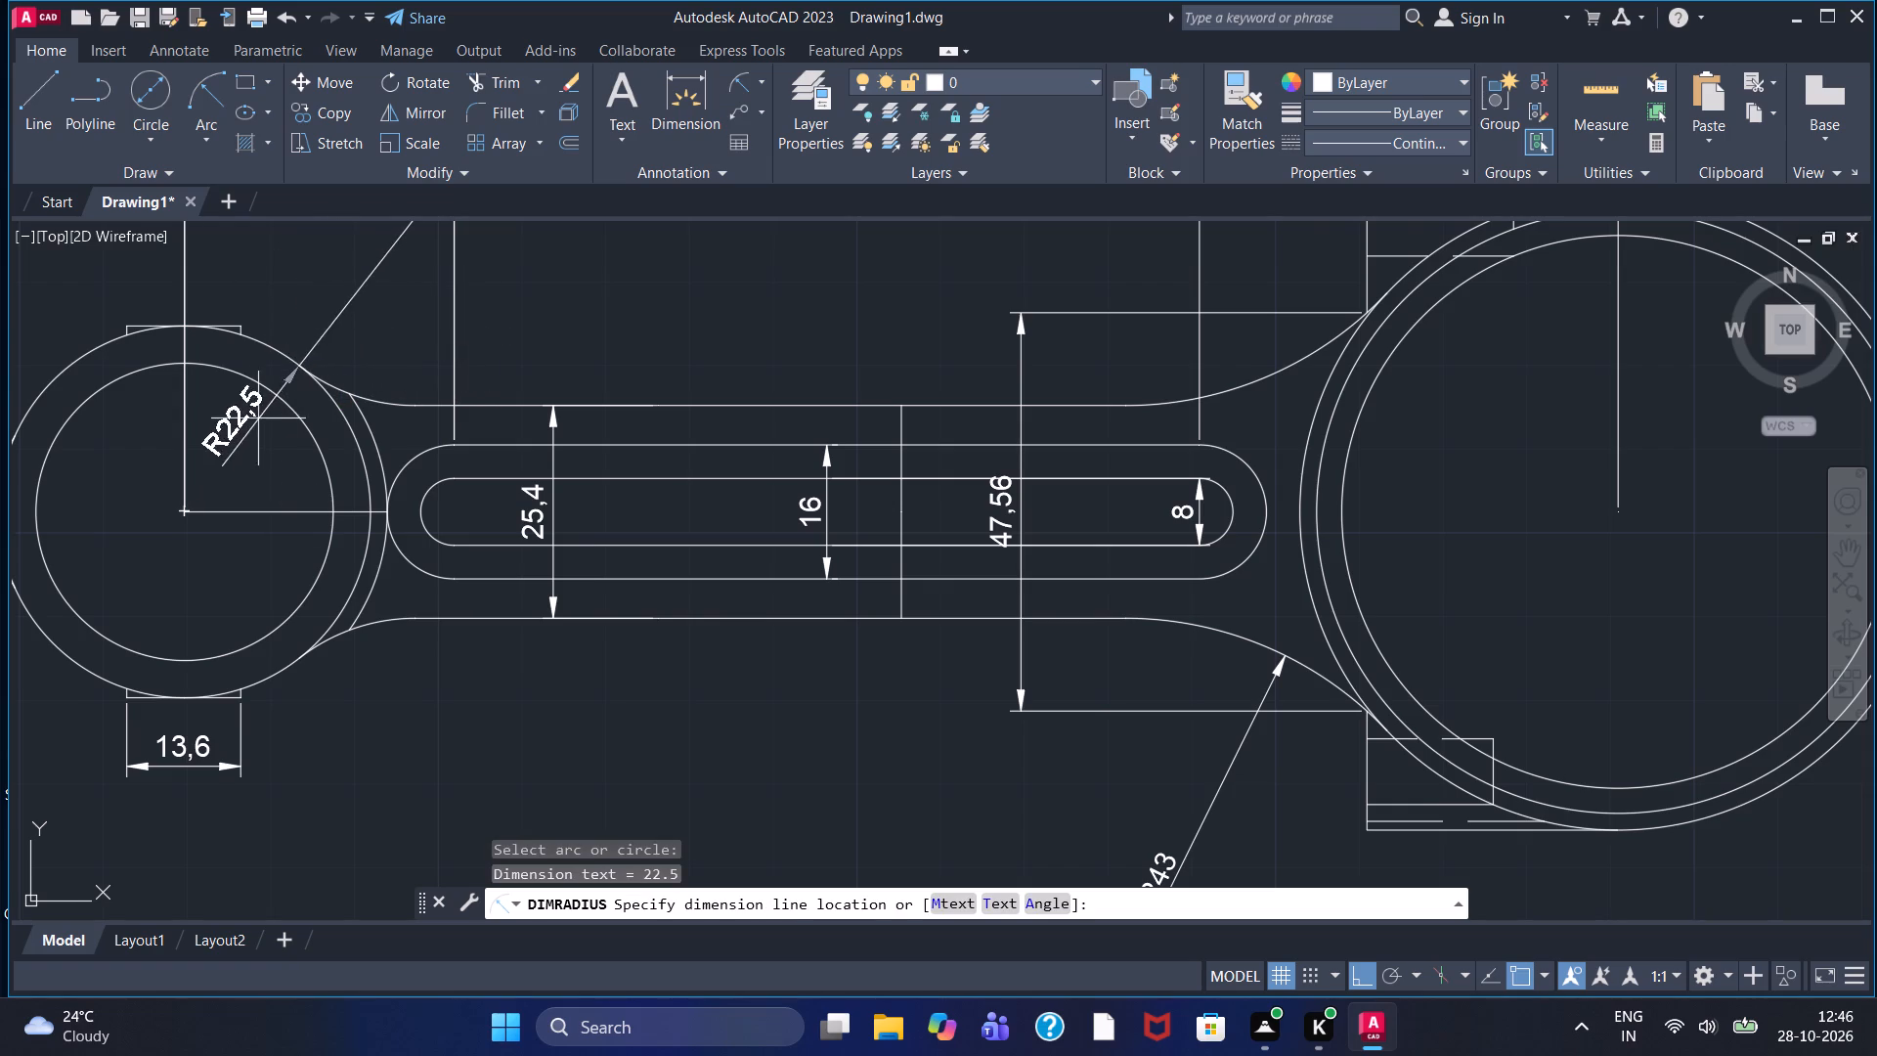
{"action": "left_click", "coordinate": [241, 454]}
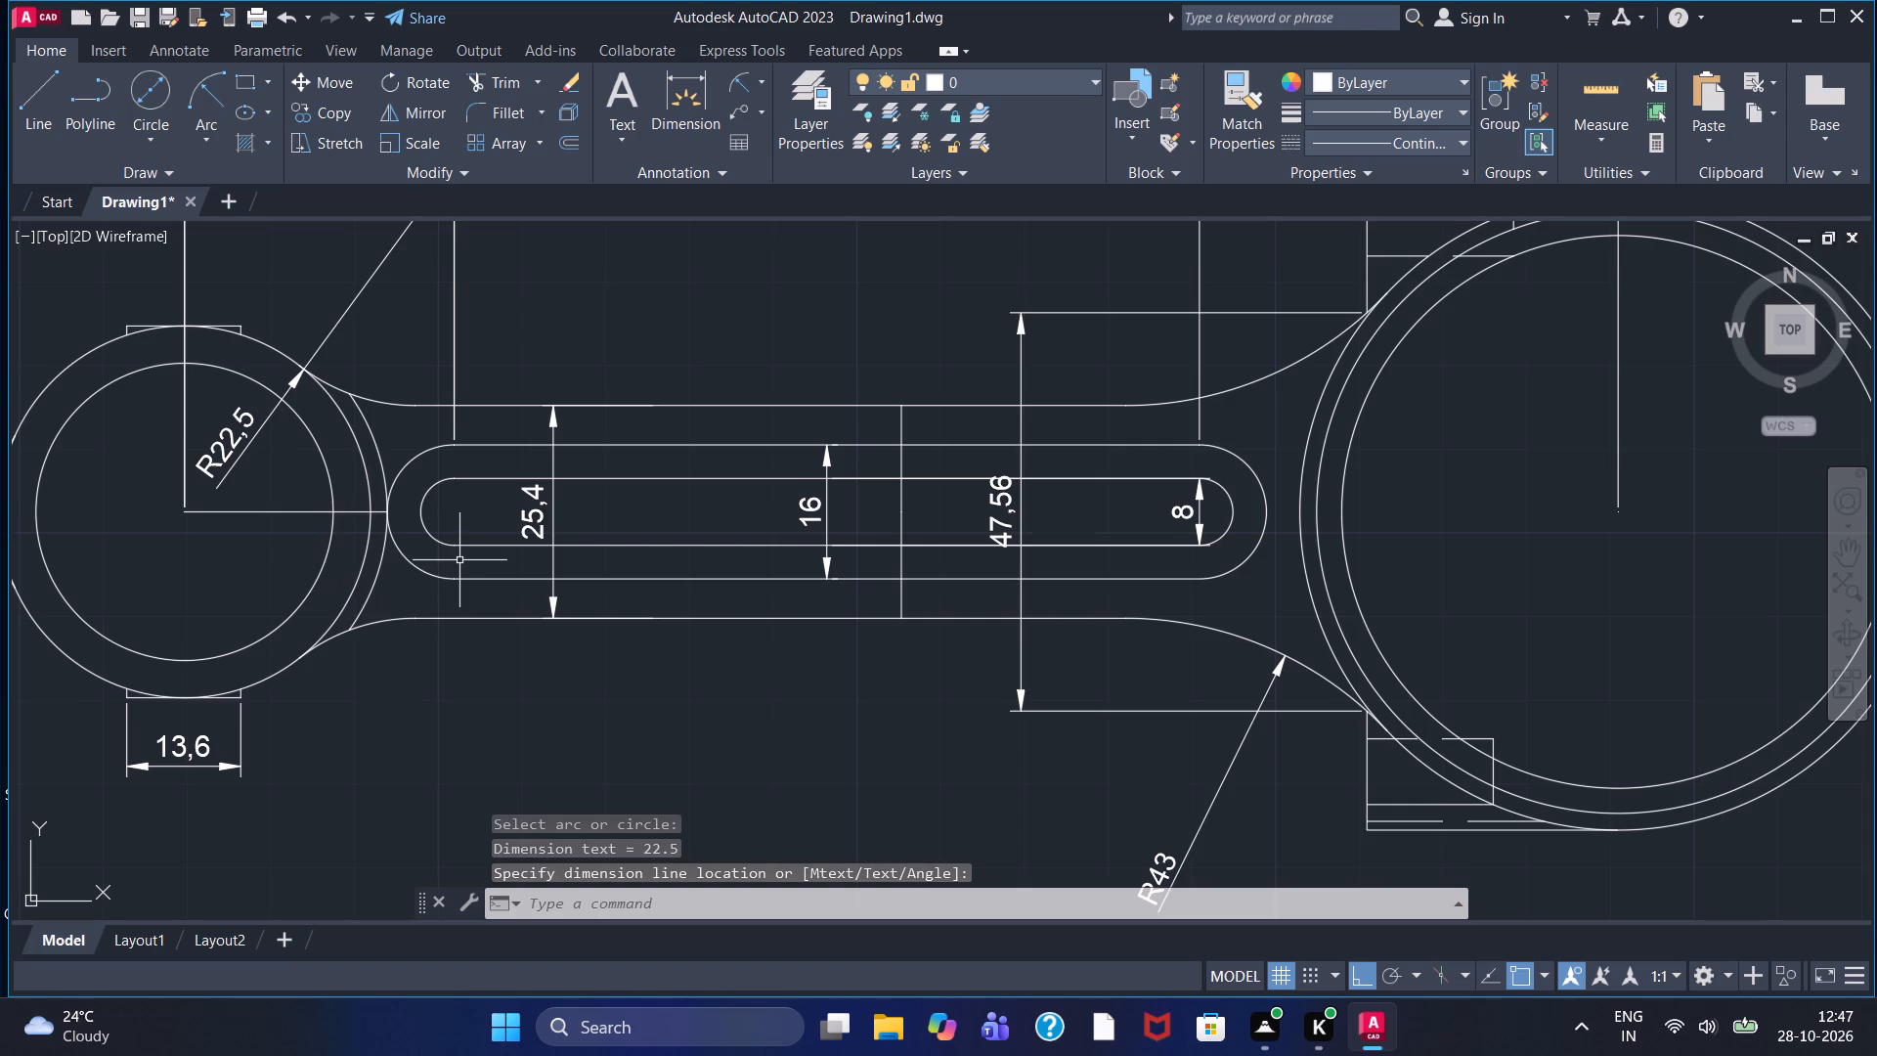
{"action": "scroll", "coordinate": [475, 545], "scroll_direction": "down", "scroll_amount": 1}
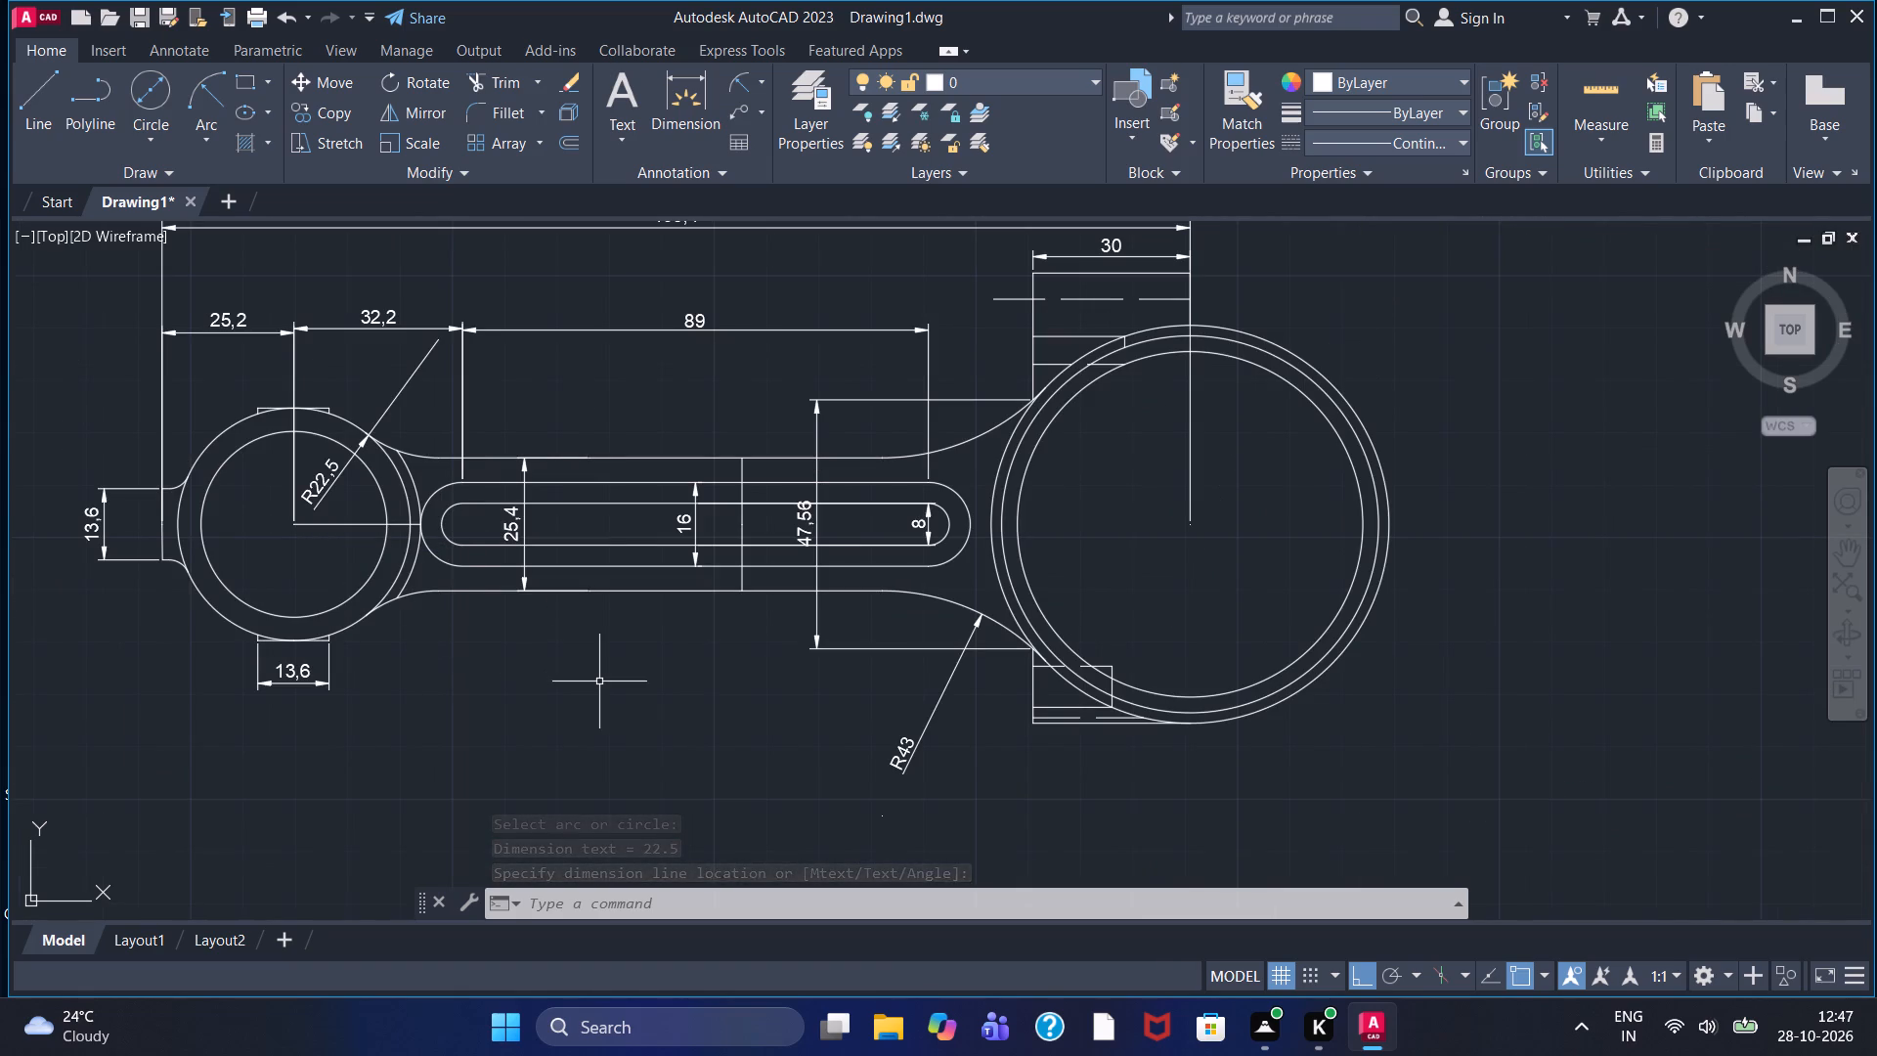
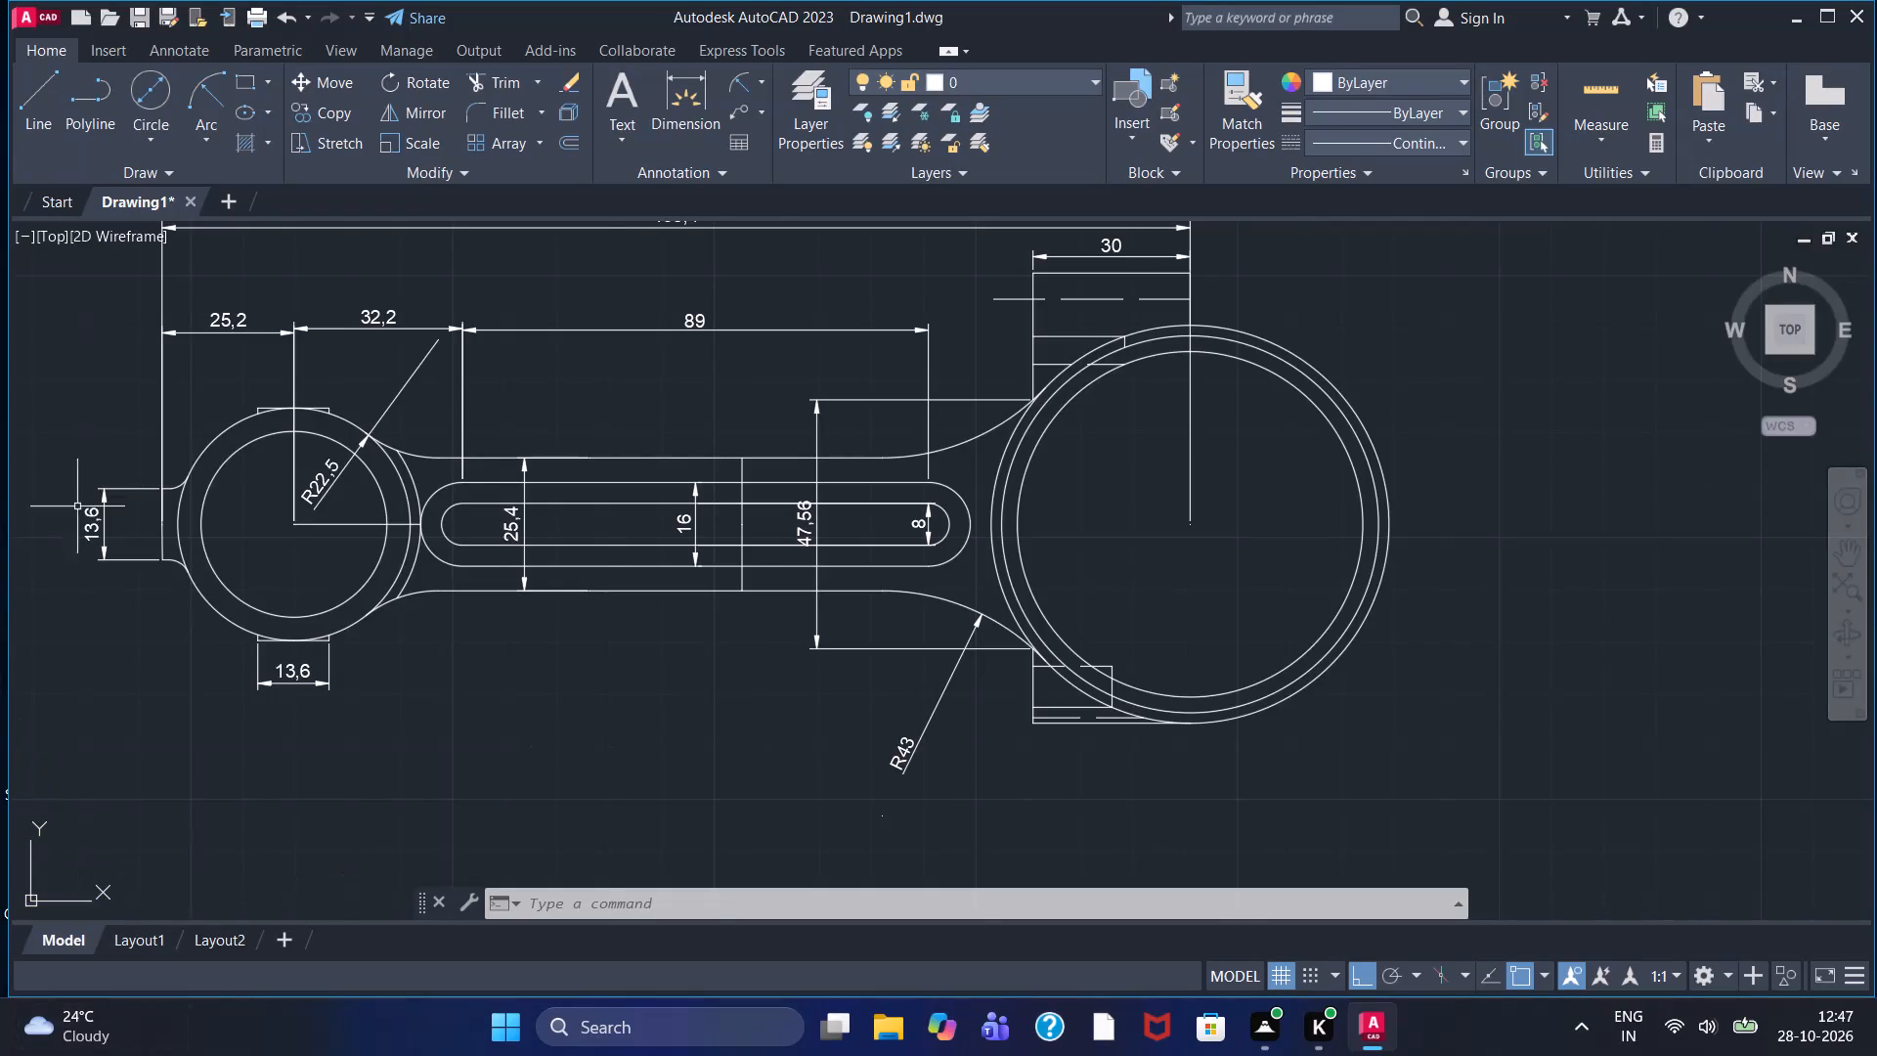
Add diameter dimensions to the small end's outer and inner circles, placing both texts outside its upper left.
{"action": "left_click", "coordinate": [761, 78]}
{"action": "left_click", "coordinate": [753, 373]}
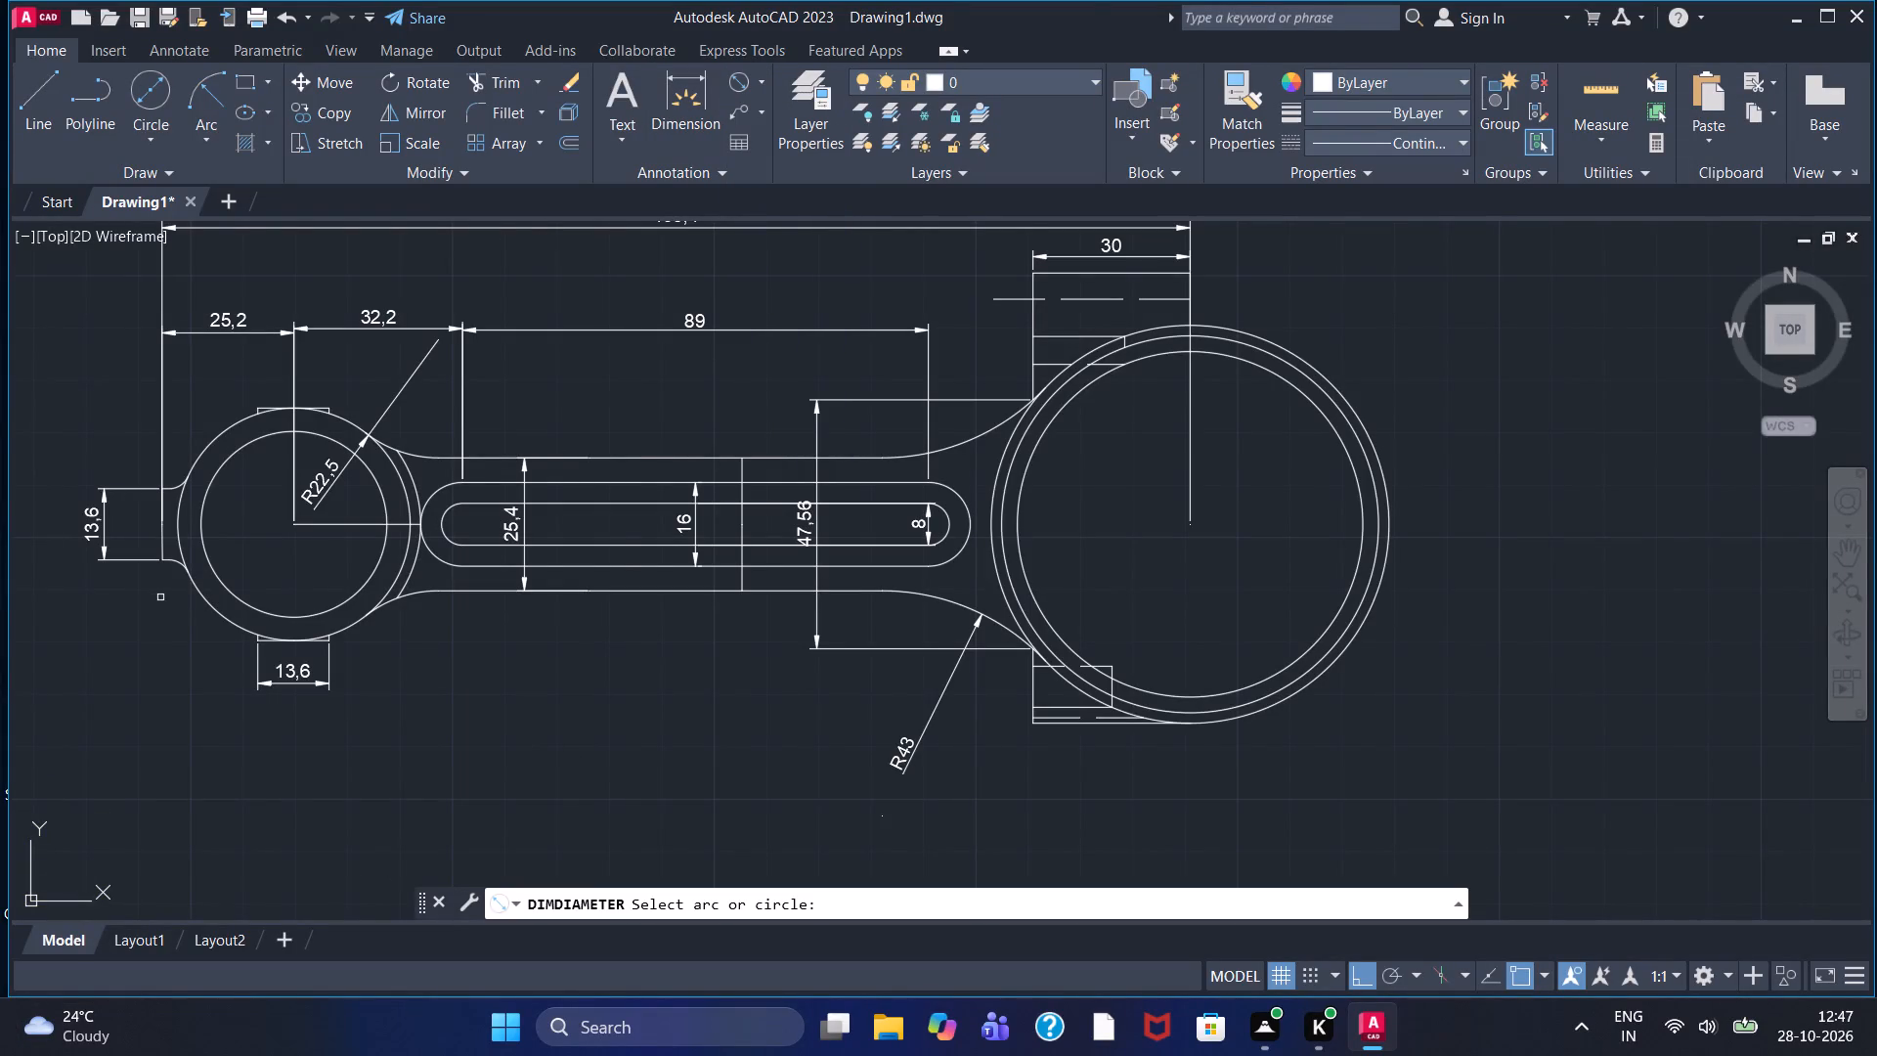
{"action": "left_click", "coordinate": [217, 430]}
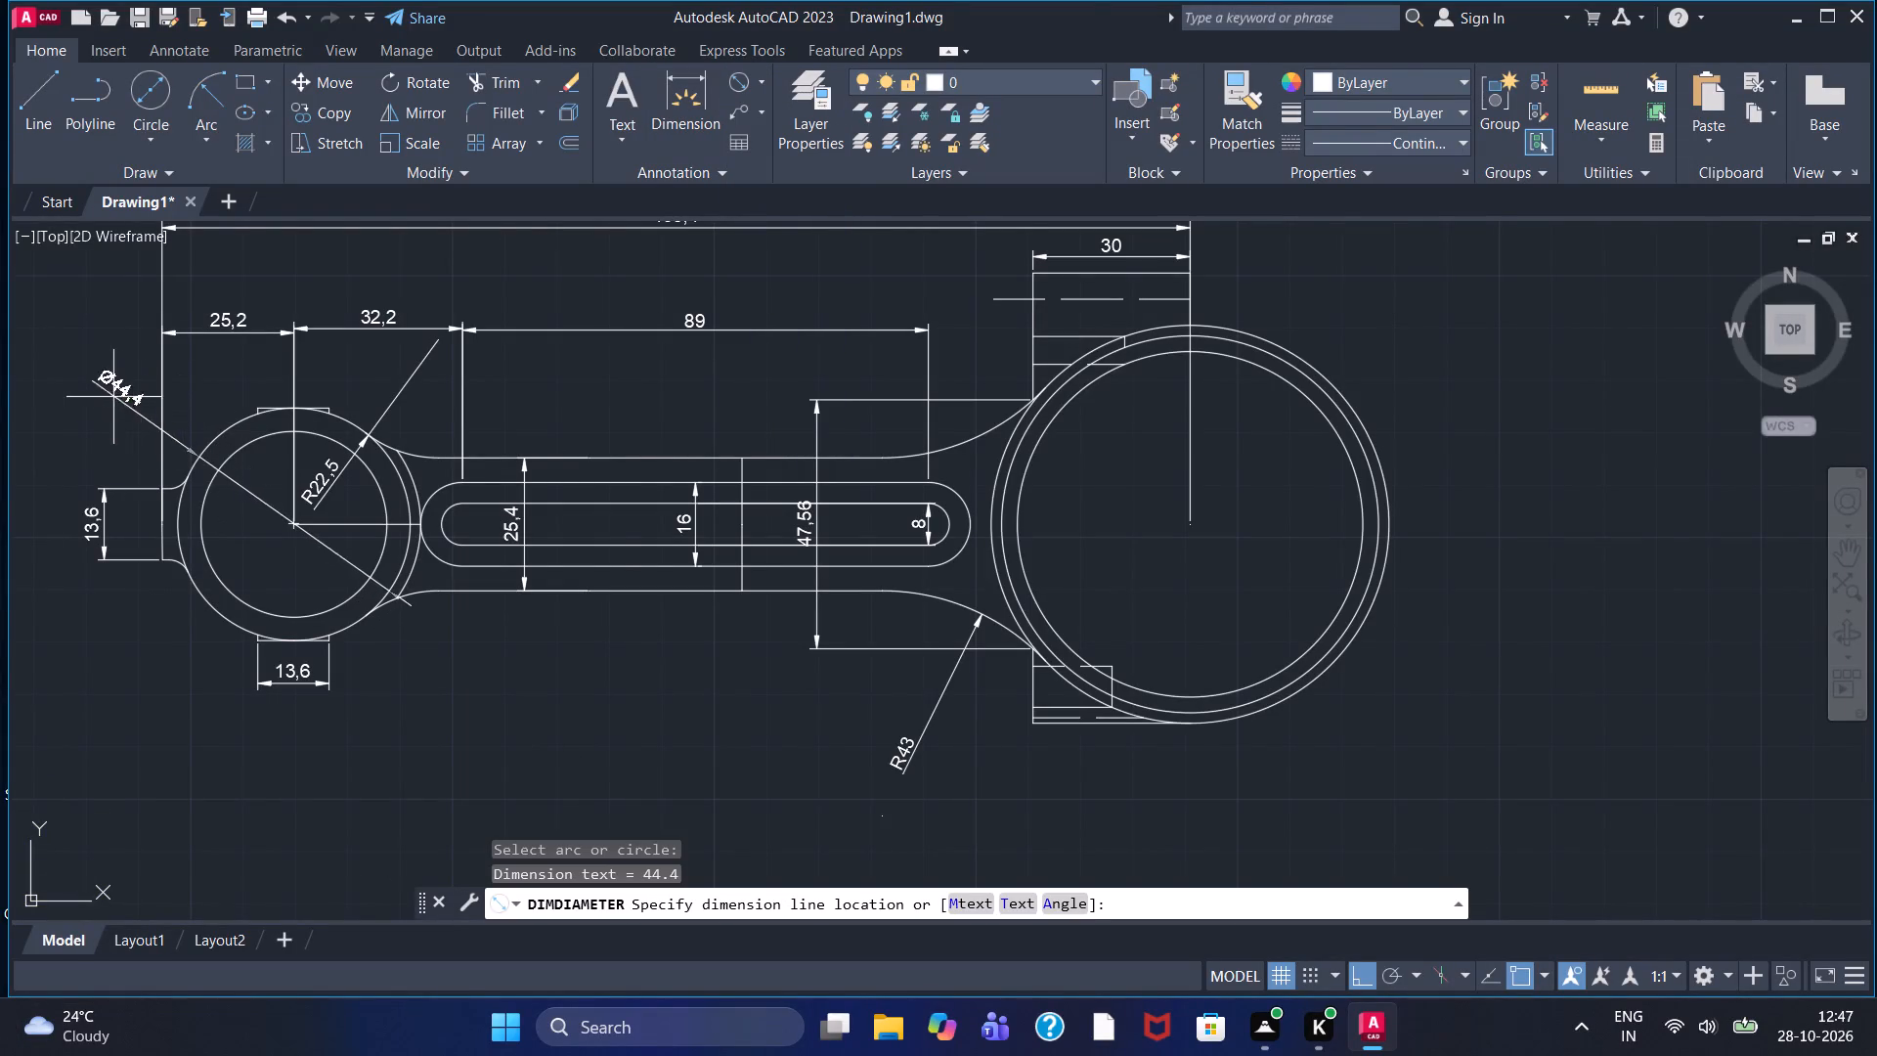
{"action": "left_click", "coordinate": [45, 390]}
{"action": "left_click", "coordinate": [36, 372]}
{"action": "right_click", "coordinate": [36, 372]}
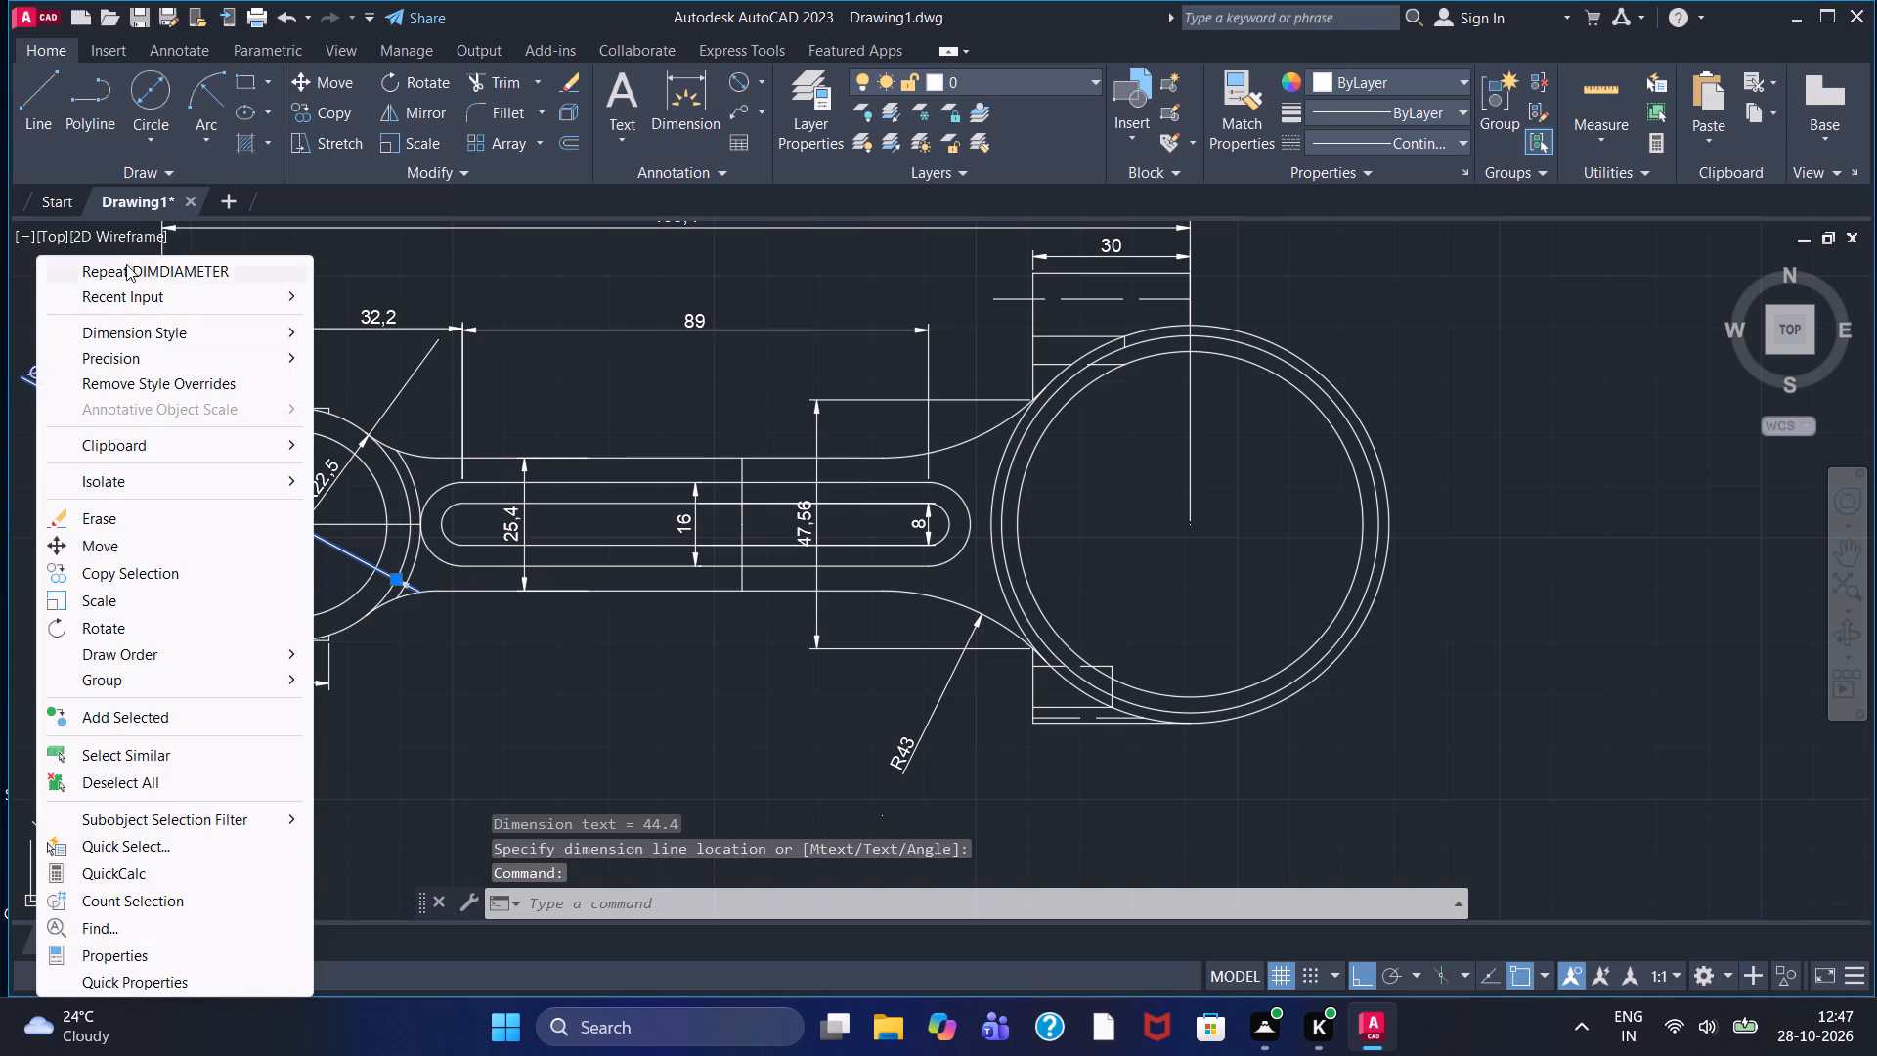
{"action": "left_click", "coordinate": [148, 265]}
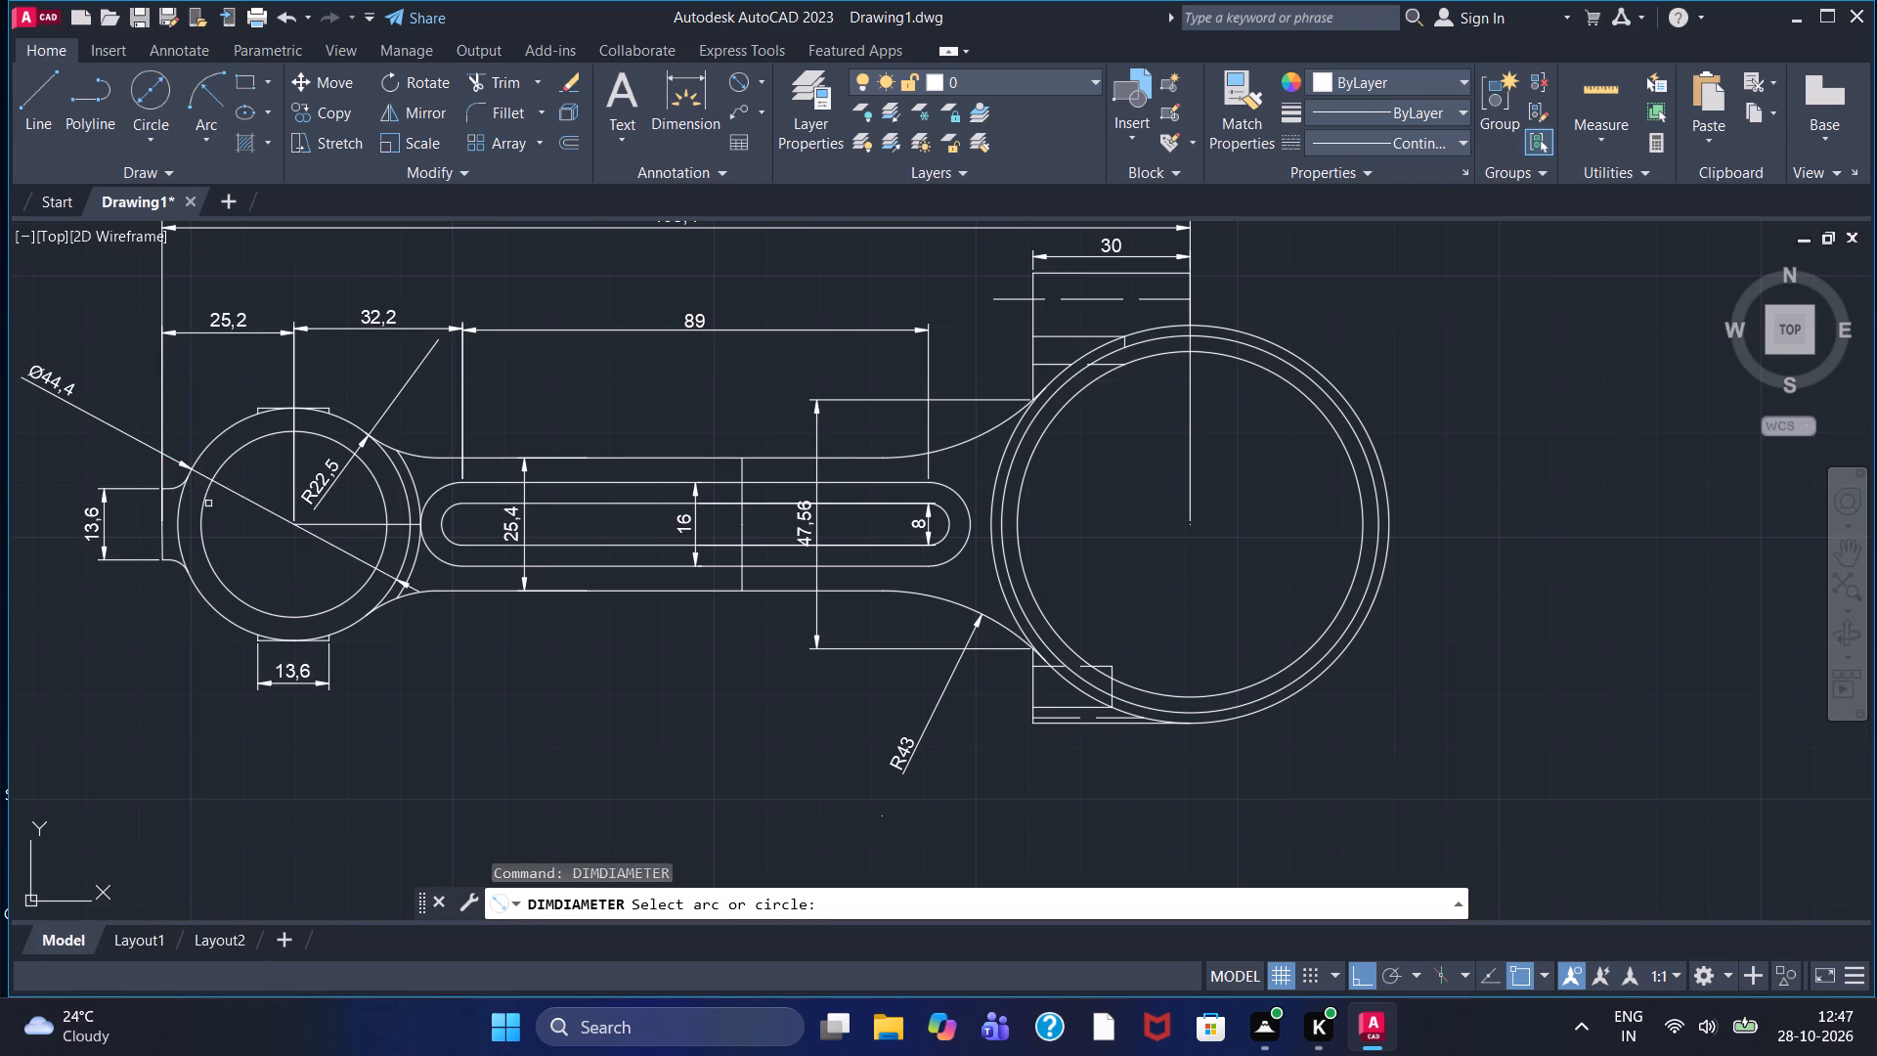
{"action": "left_click", "coordinate": [206, 500]}
{"action": "left_click", "coordinate": [120, 370]}
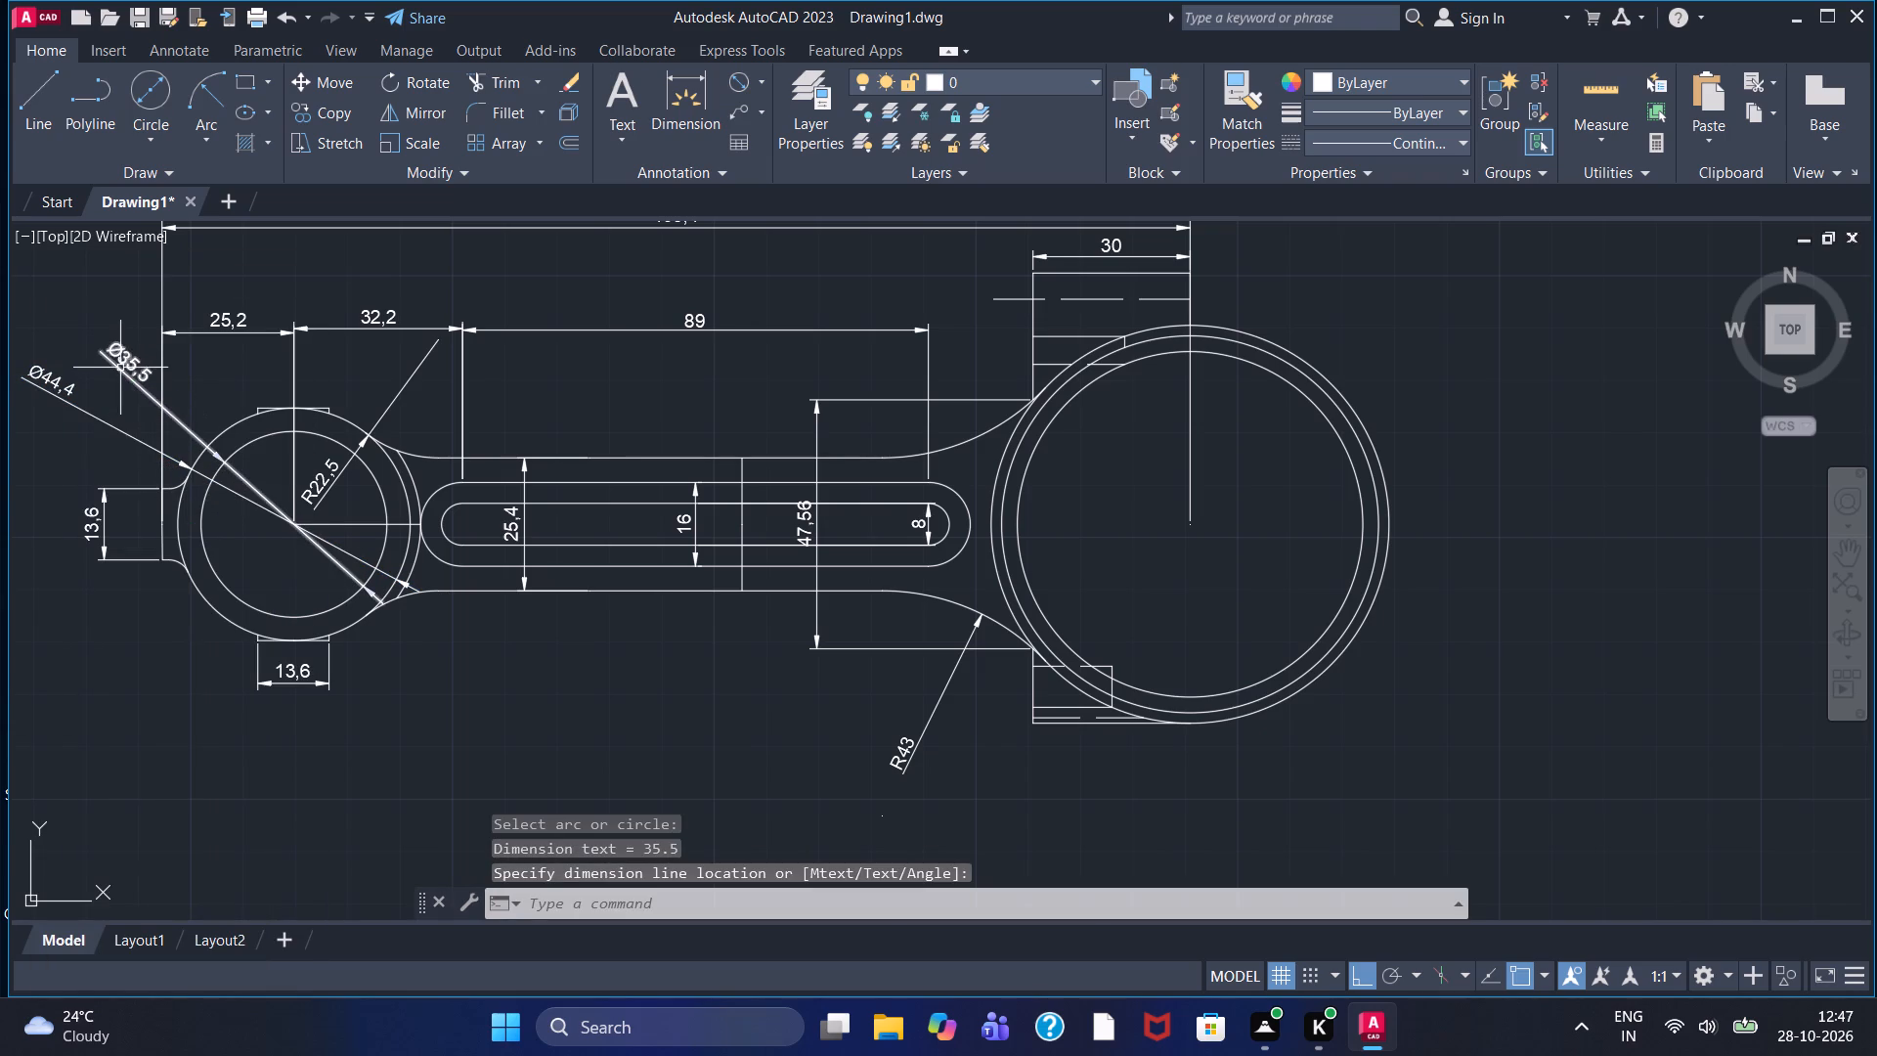
Add diameter dimensions to the large end's three concentric circles, outermost first, placing the texts outside its upper right.
{"action": "right_click", "coordinate": [1372, 358]}
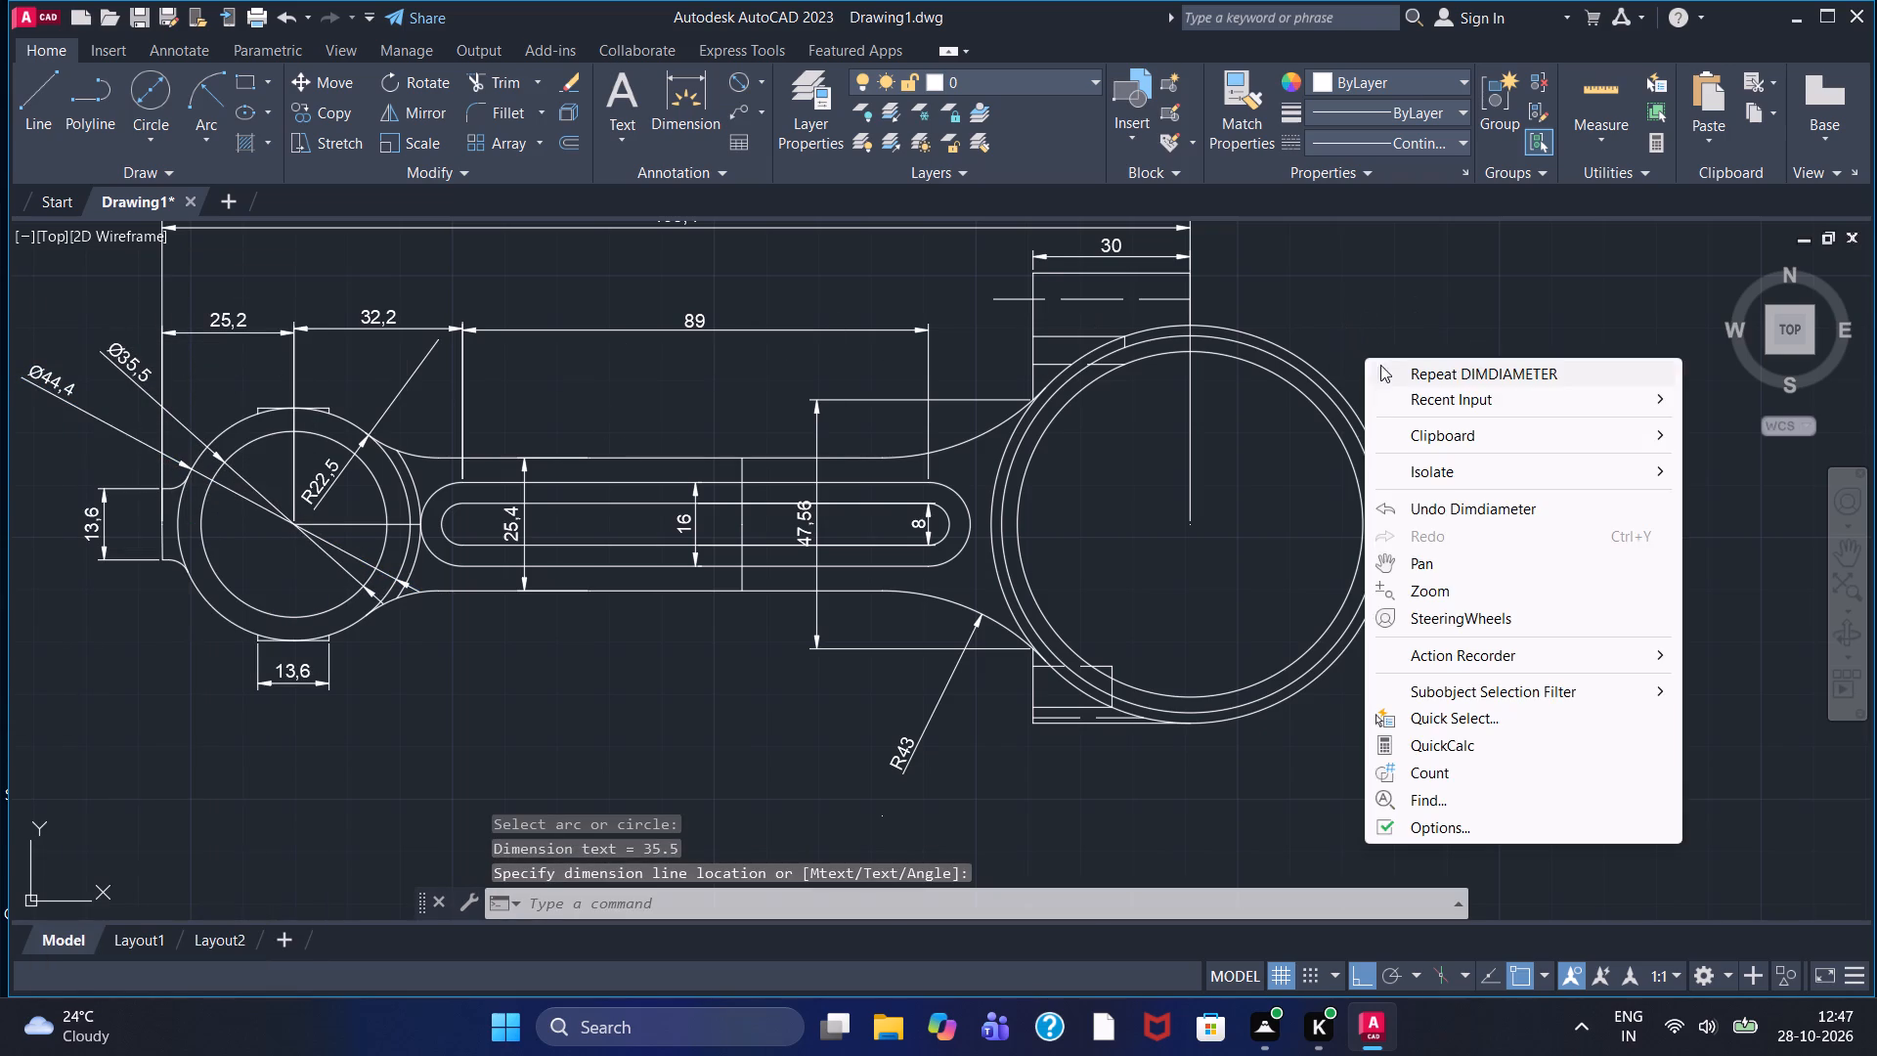
{"action": "left_click", "coordinate": [1400, 369]}
{"action": "left_click", "coordinate": [1337, 390]}
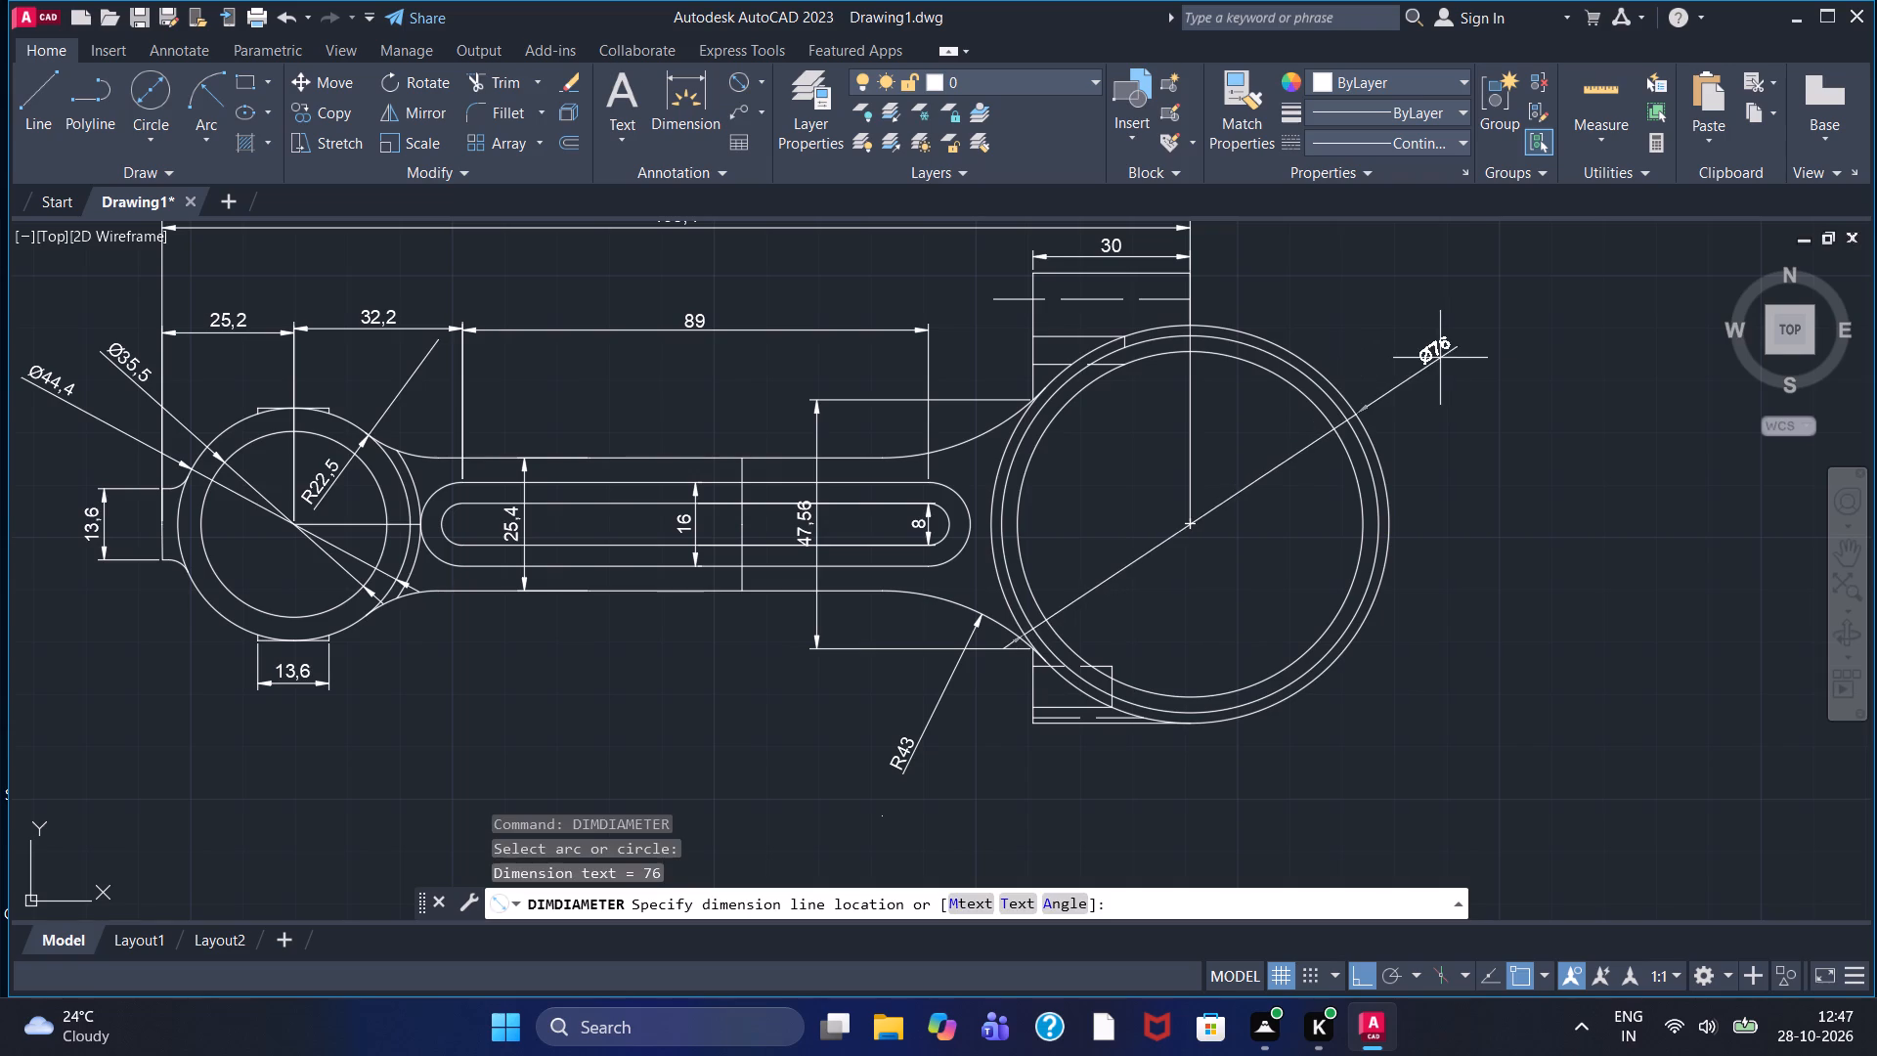
{"action": "left_click", "coordinate": [1440, 358]}
{"action": "right_click", "coordinate": [1440, 347]}
{"action": "left_click", "coordinate": [1467, 360]}
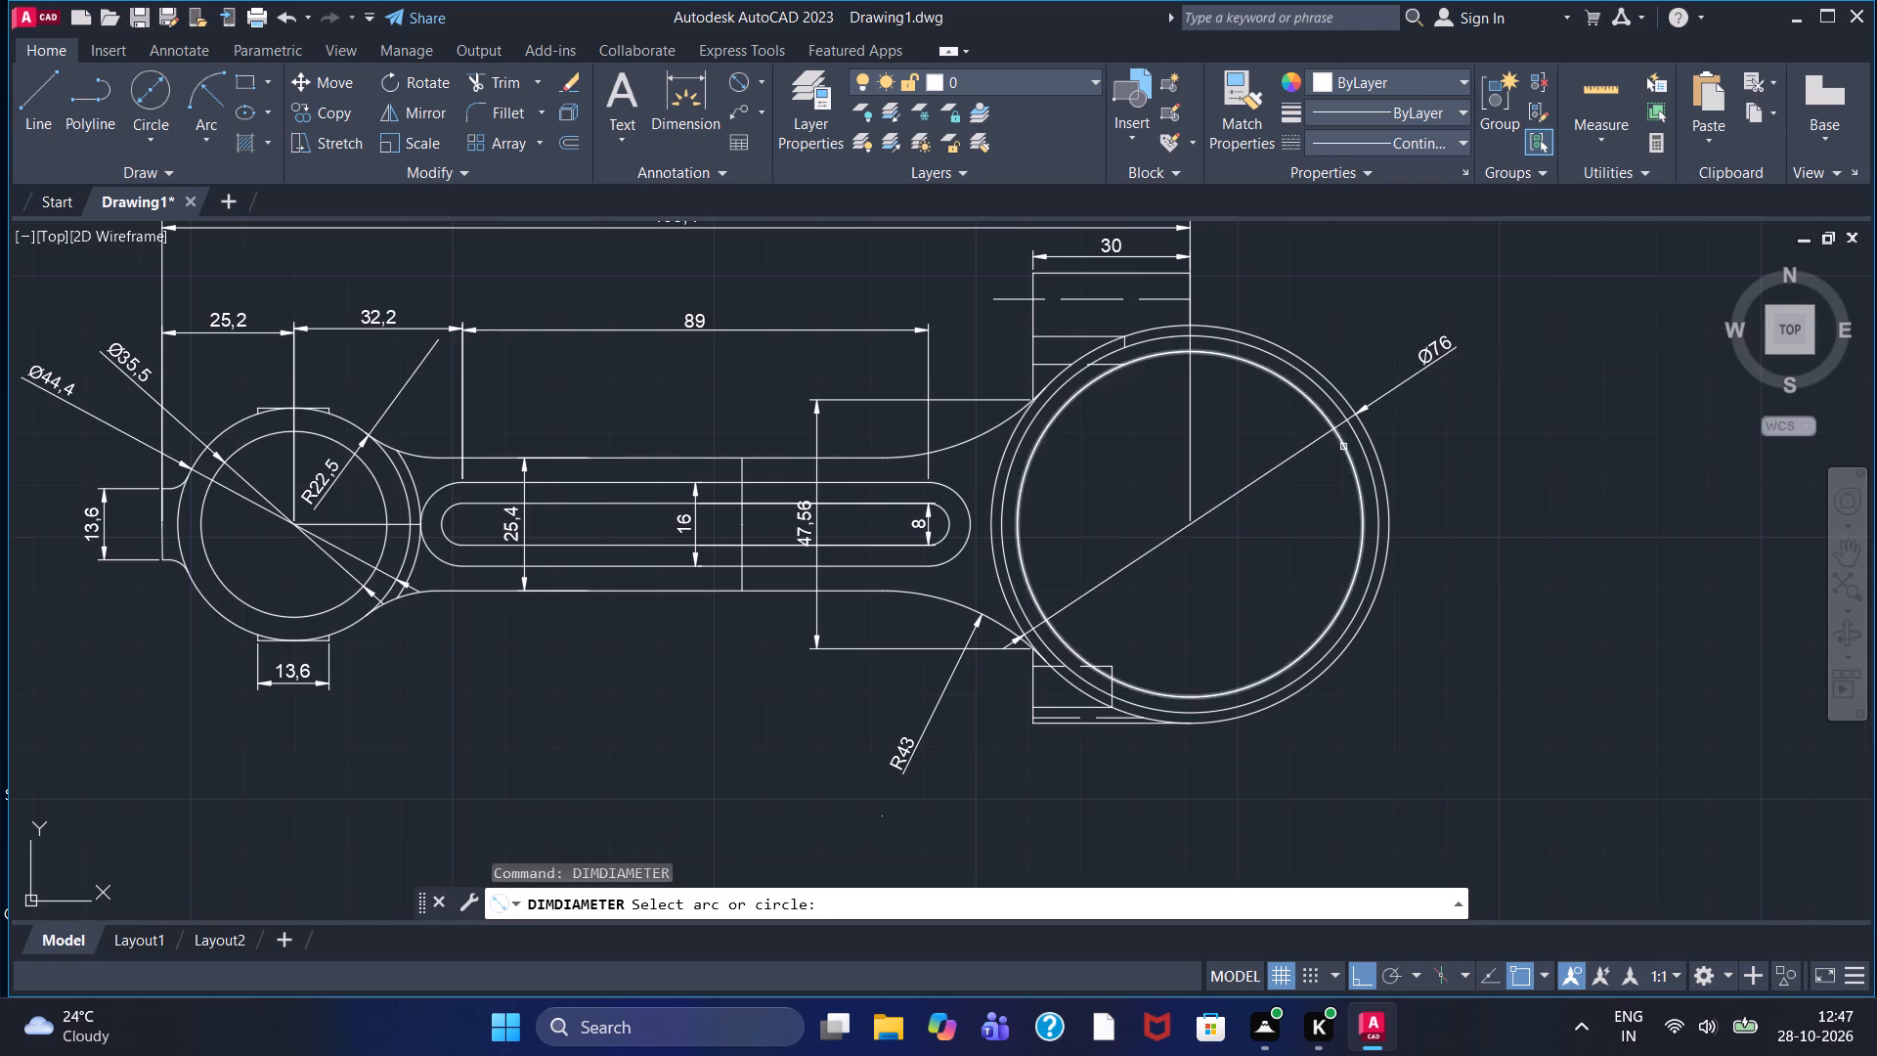
{"action": "left_click", "coordinate": [1357, 441]}
{"action": "left_click", "coordinate": [1468, 412]}
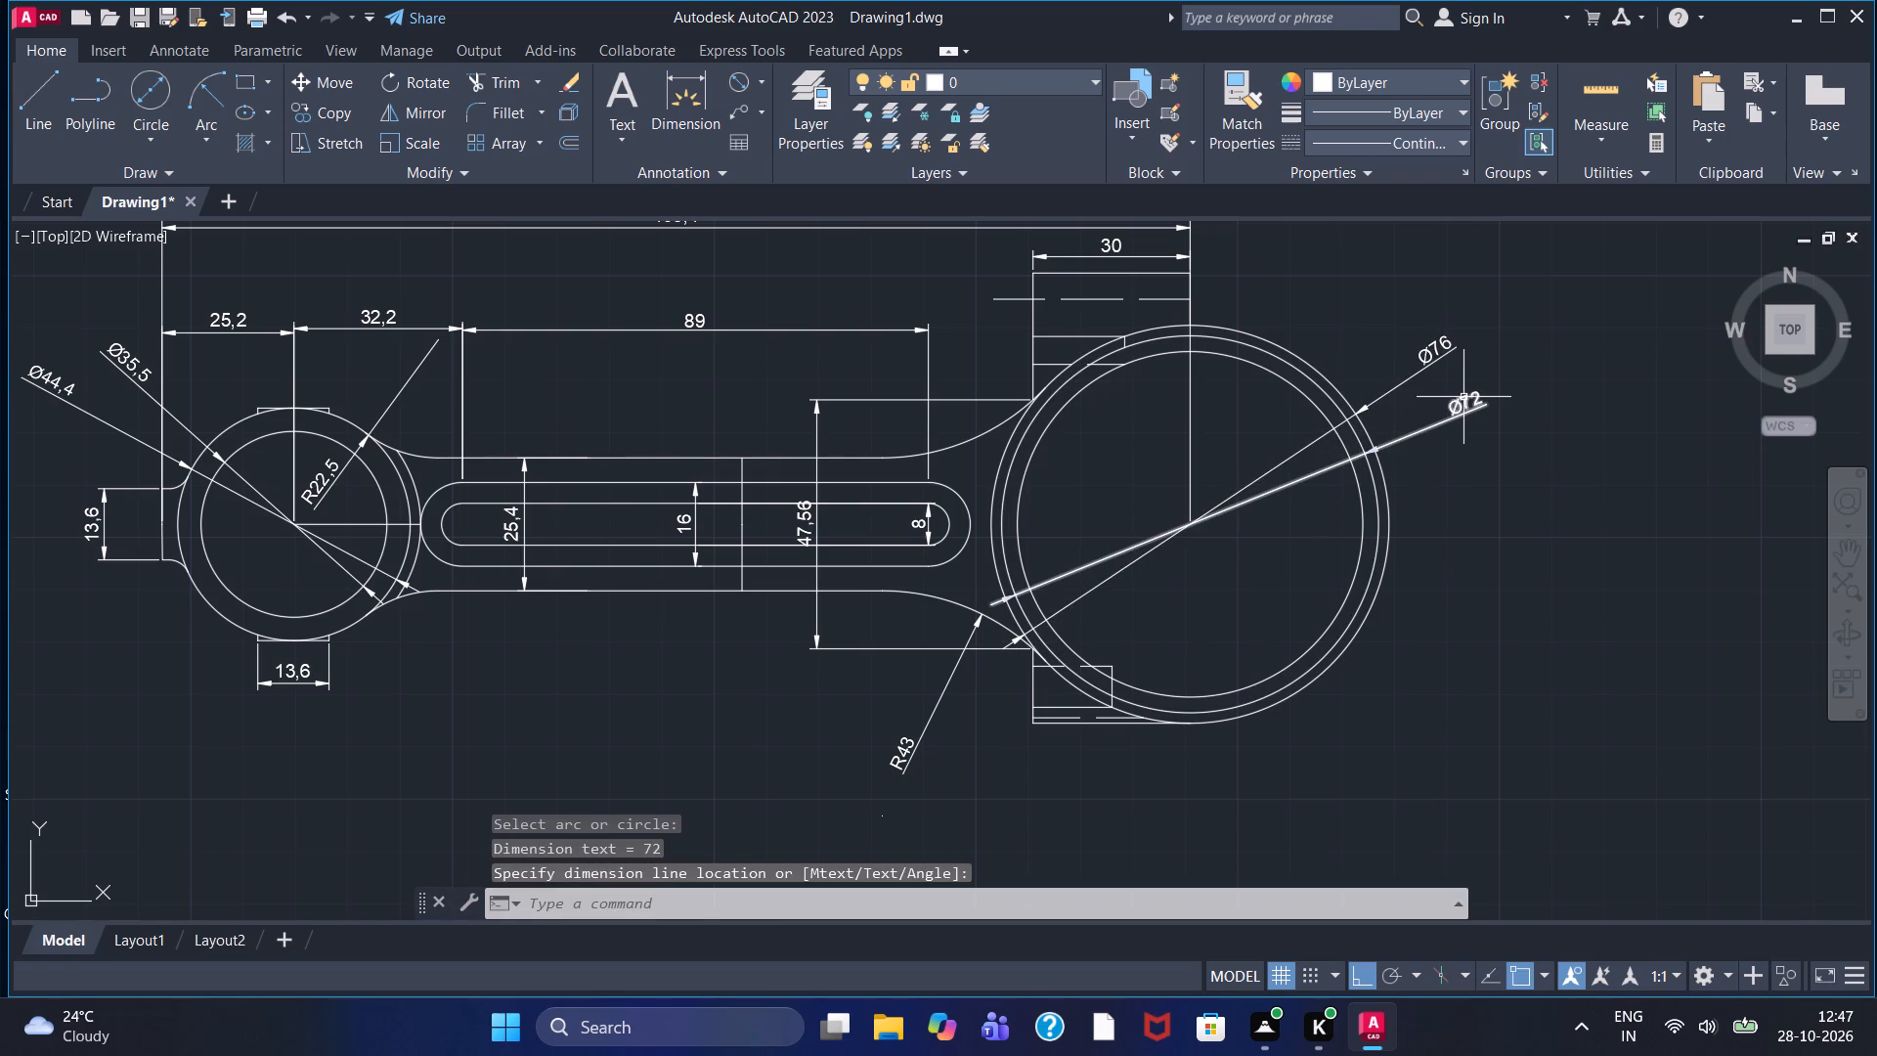
{"action": "right_click", "coordinate": [1456, 409]}
{"action": "left_click", "coordinate": [1505, 418]}
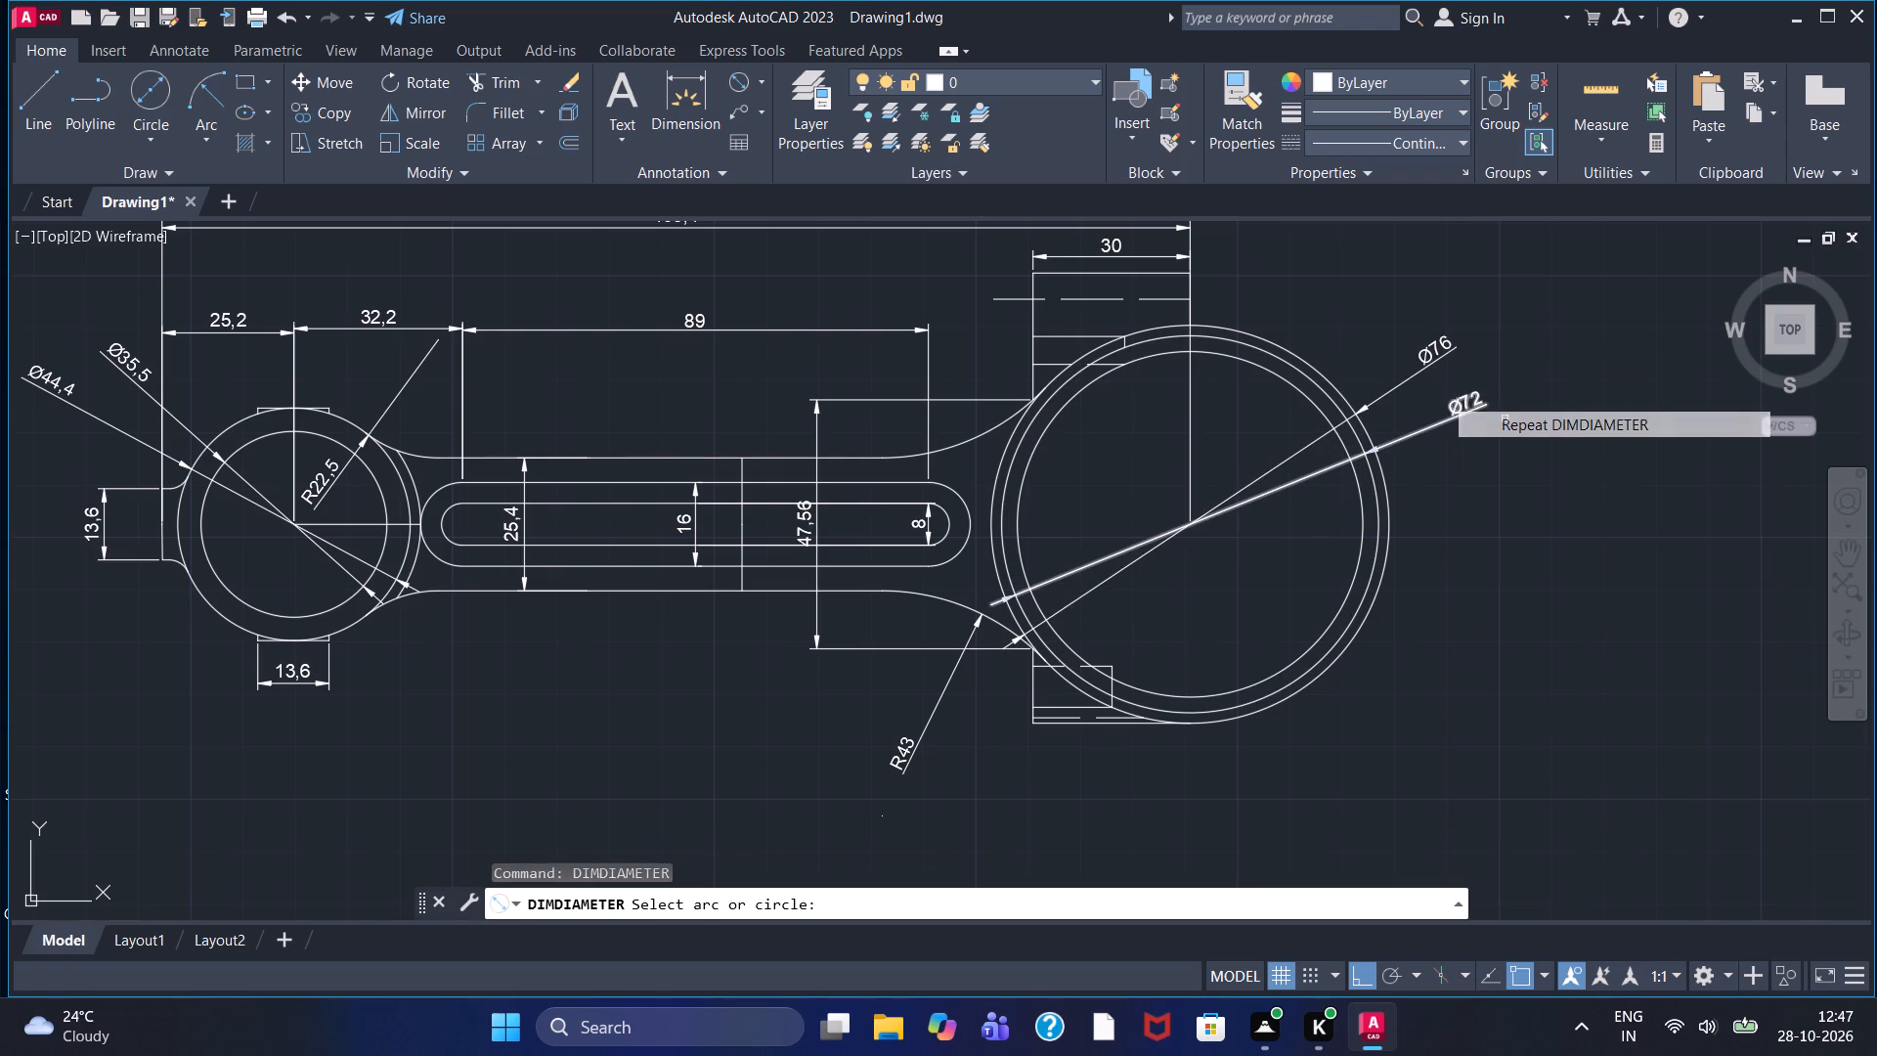
{"action": "left_click", "coordinate": [1361, 539]}
{"action": "left_click", "coordinate": [1477, 475]}
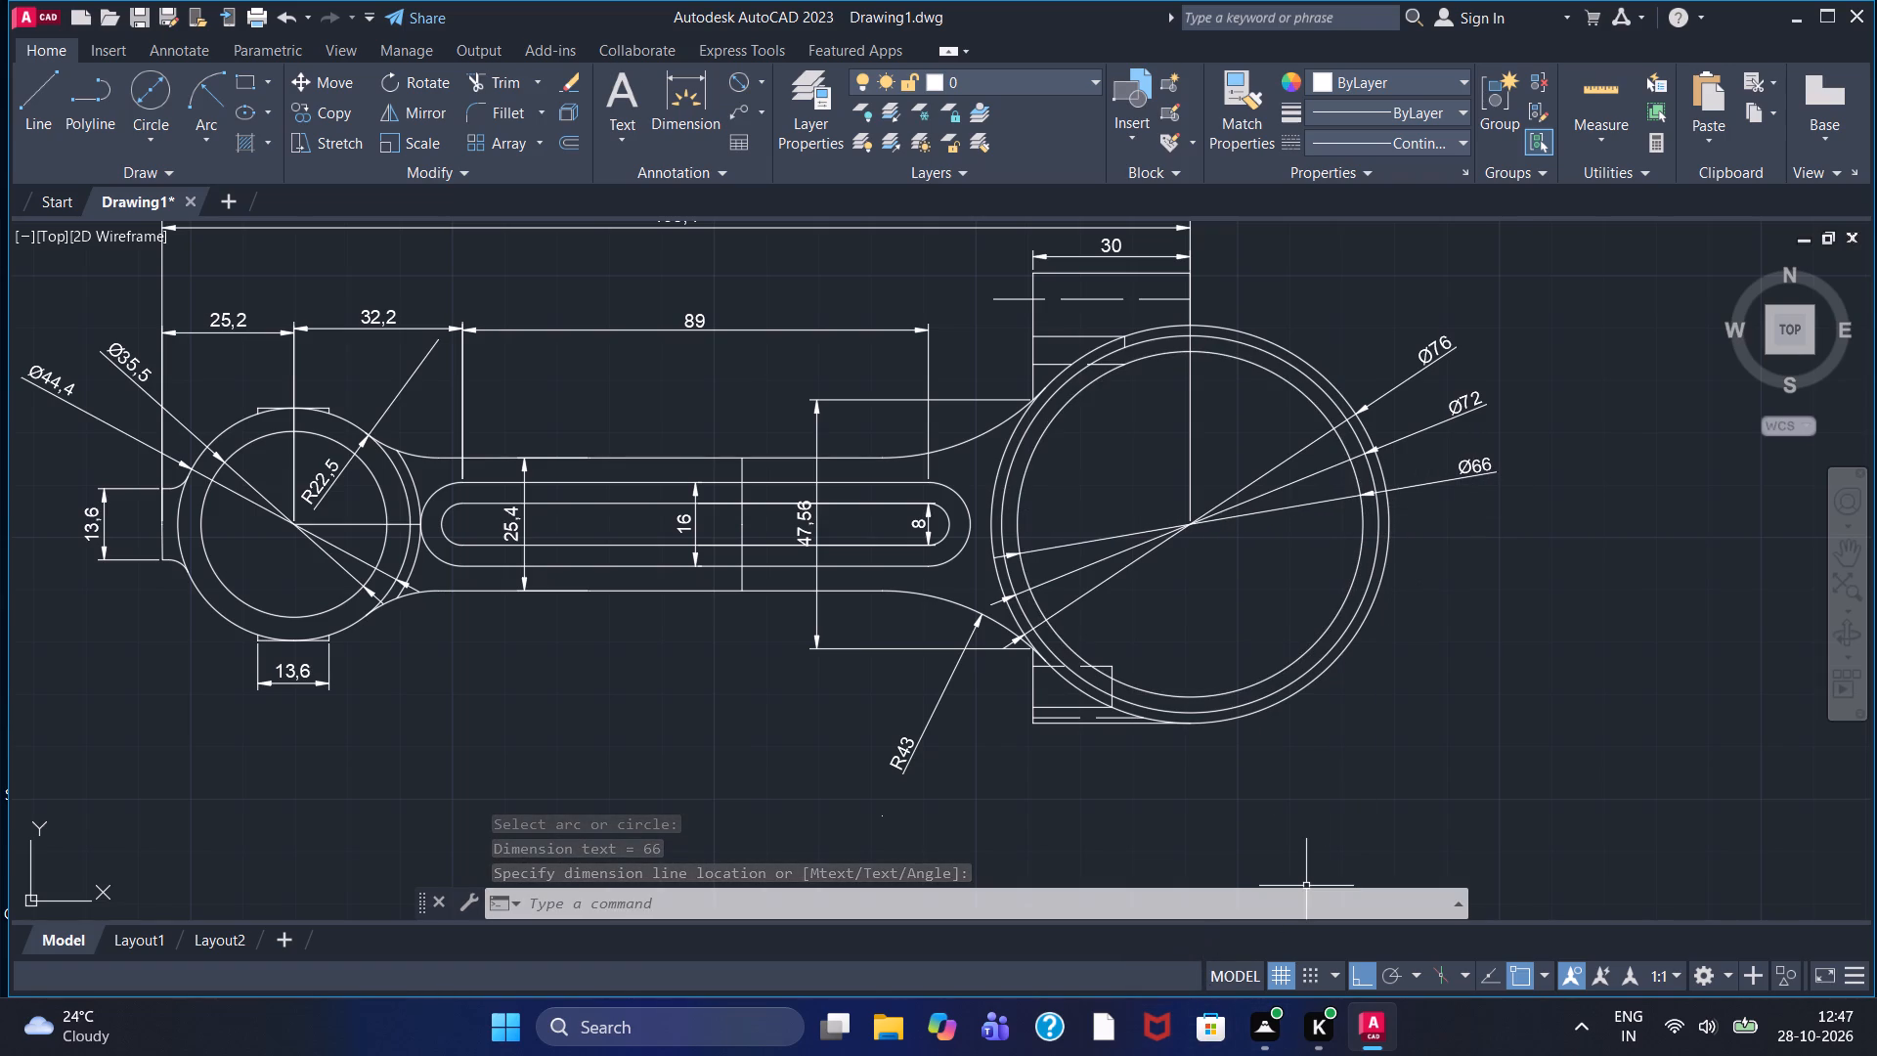
Draw a closed rectangle of lines, 44 wide and 72 high, in the empty space right of the large end.
{"action": "scroll", "coordinate": [1390, 760], "scroll_direction": "down", "scroll_amount": 1}
{"action": "middle_click_drag", "start_coordinate": [1524, 698], "coordinate": [1238, 727]}
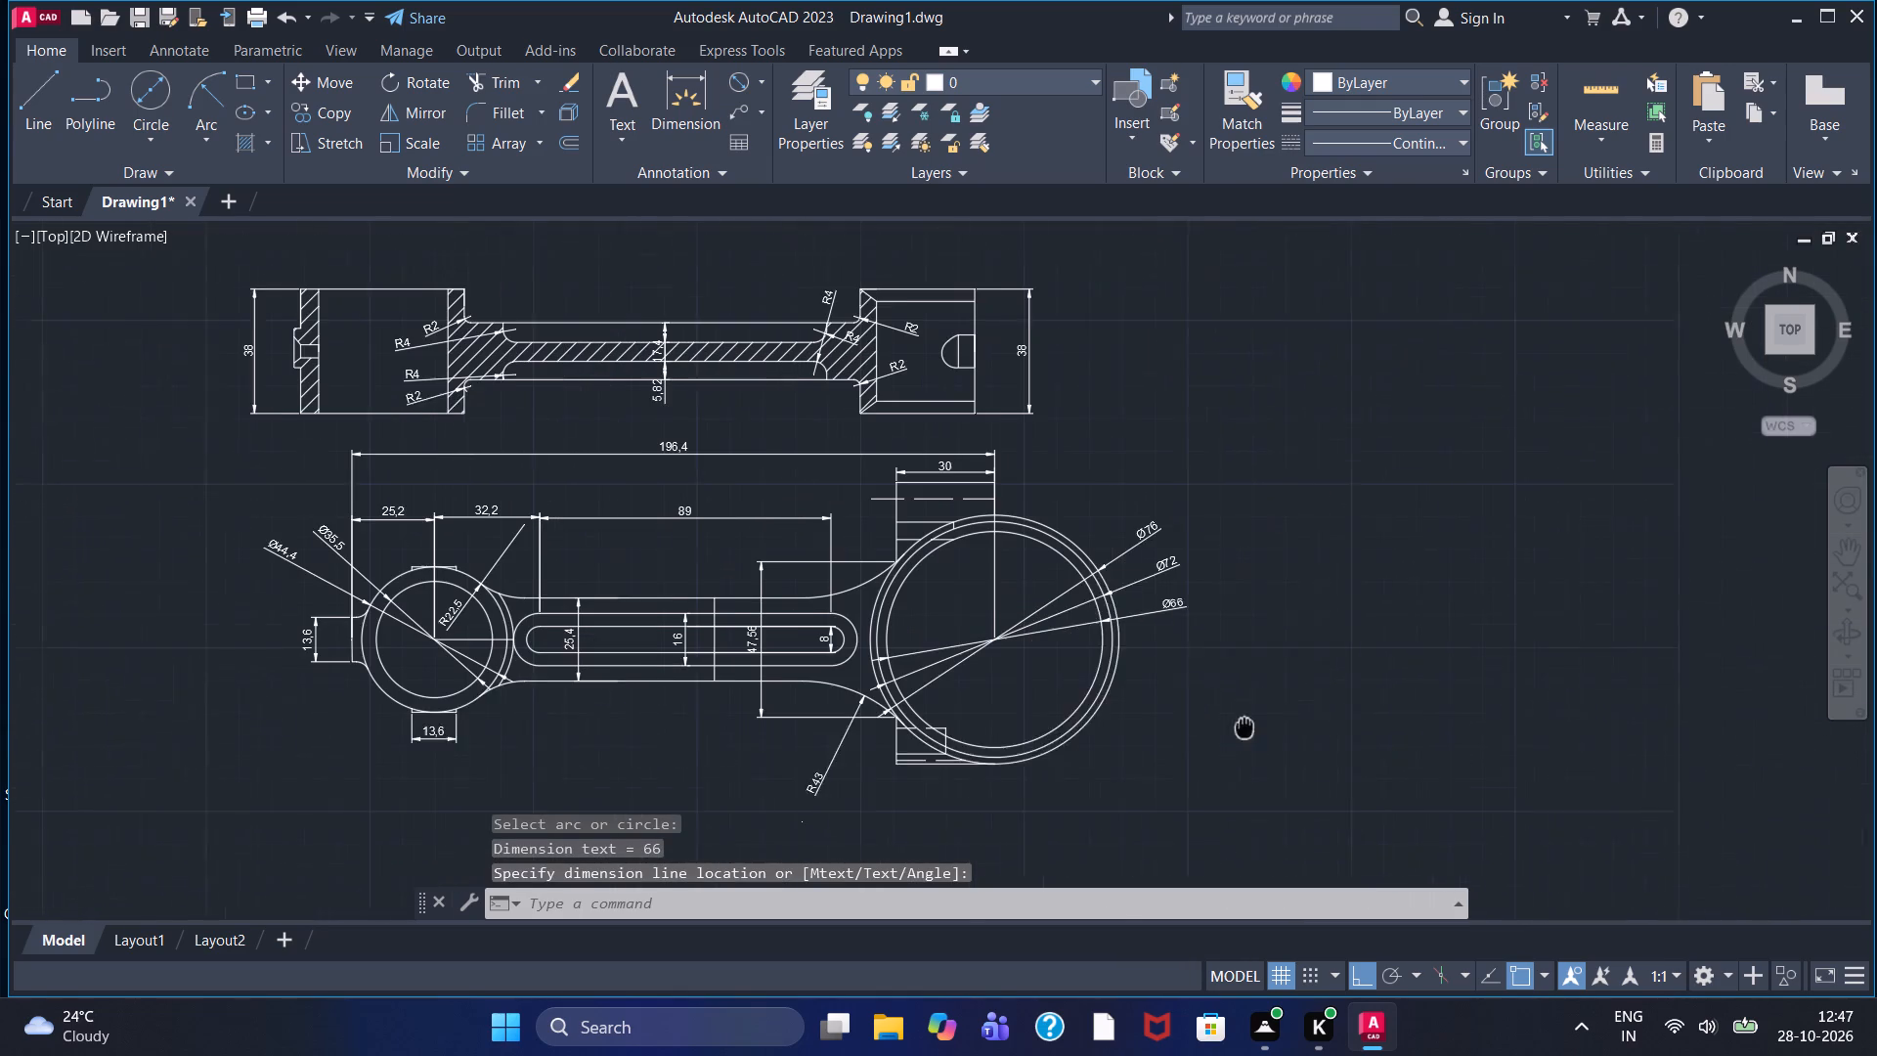
{"action": "middle_click_drag", "start_coordinate": [1238, 727], "coordinate": [1191, 727]}
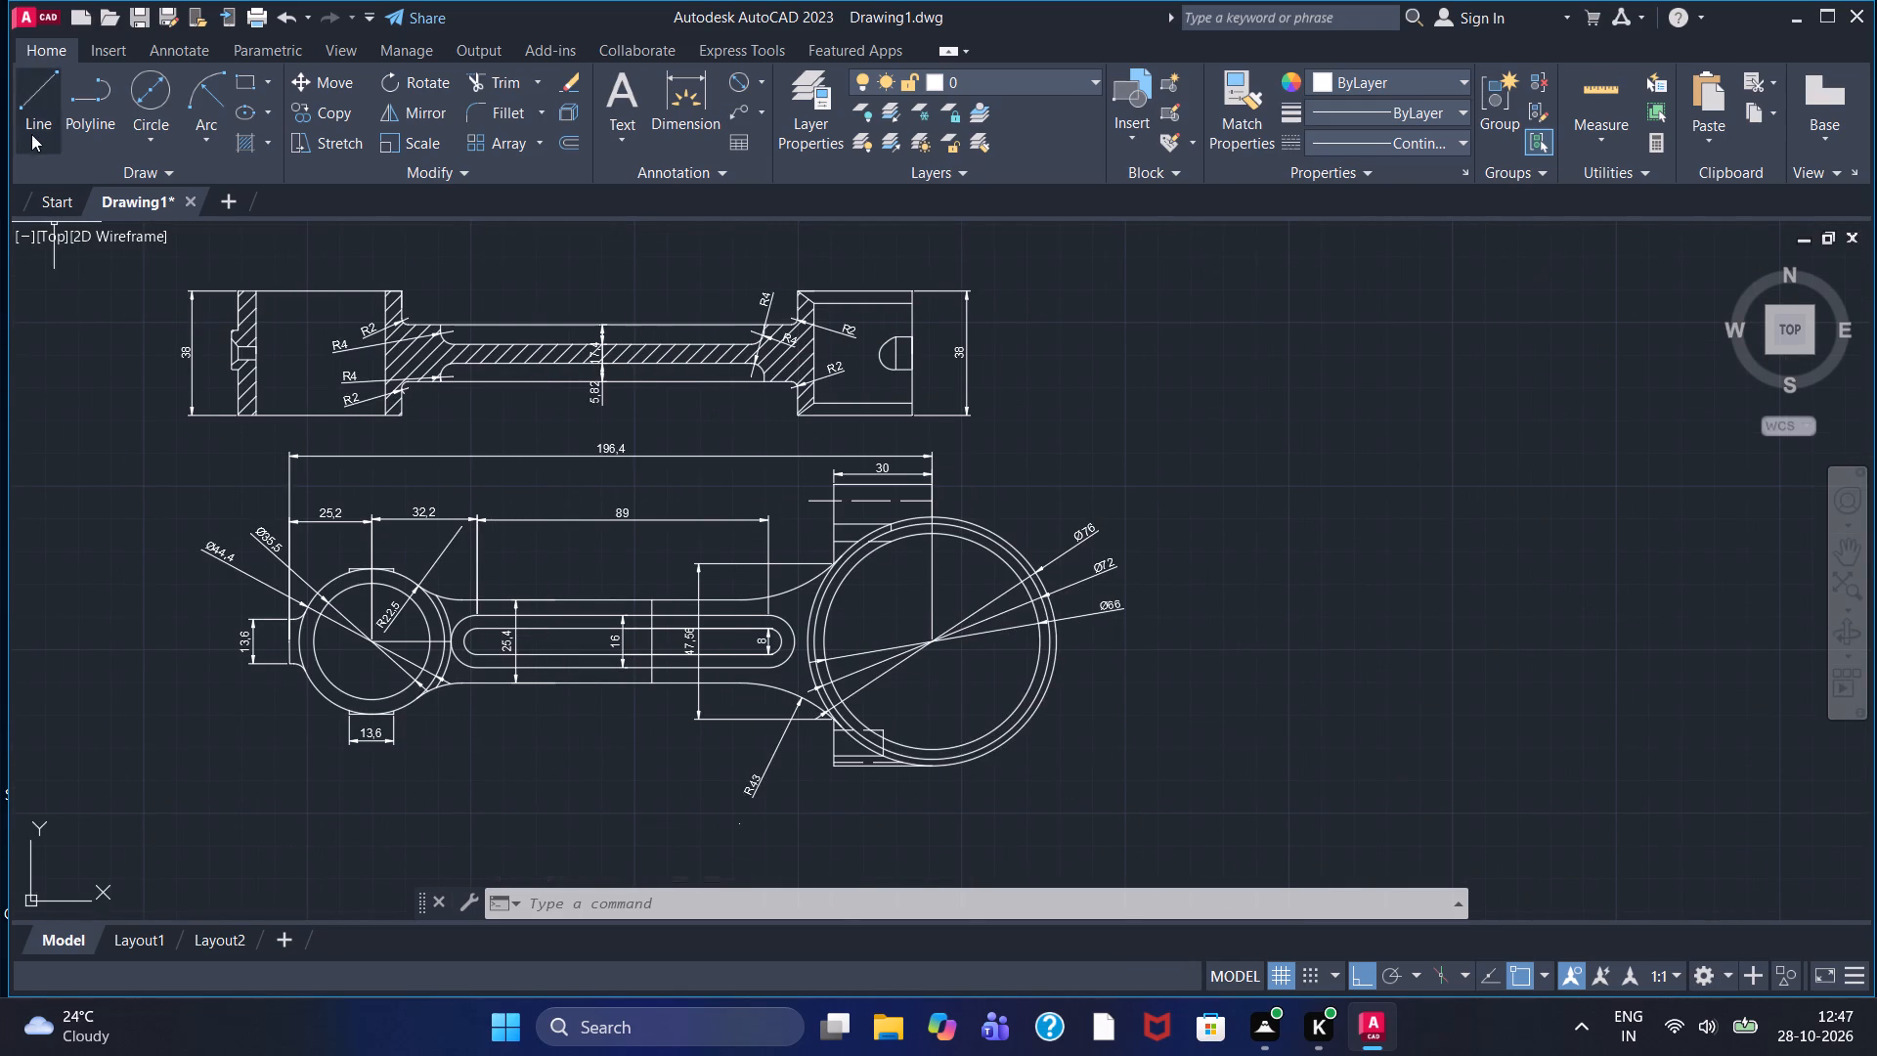
{"action": "left_click", "coordinate": [31, 104]}
{"action": "left_click", "coordinate": [1198, 460]}
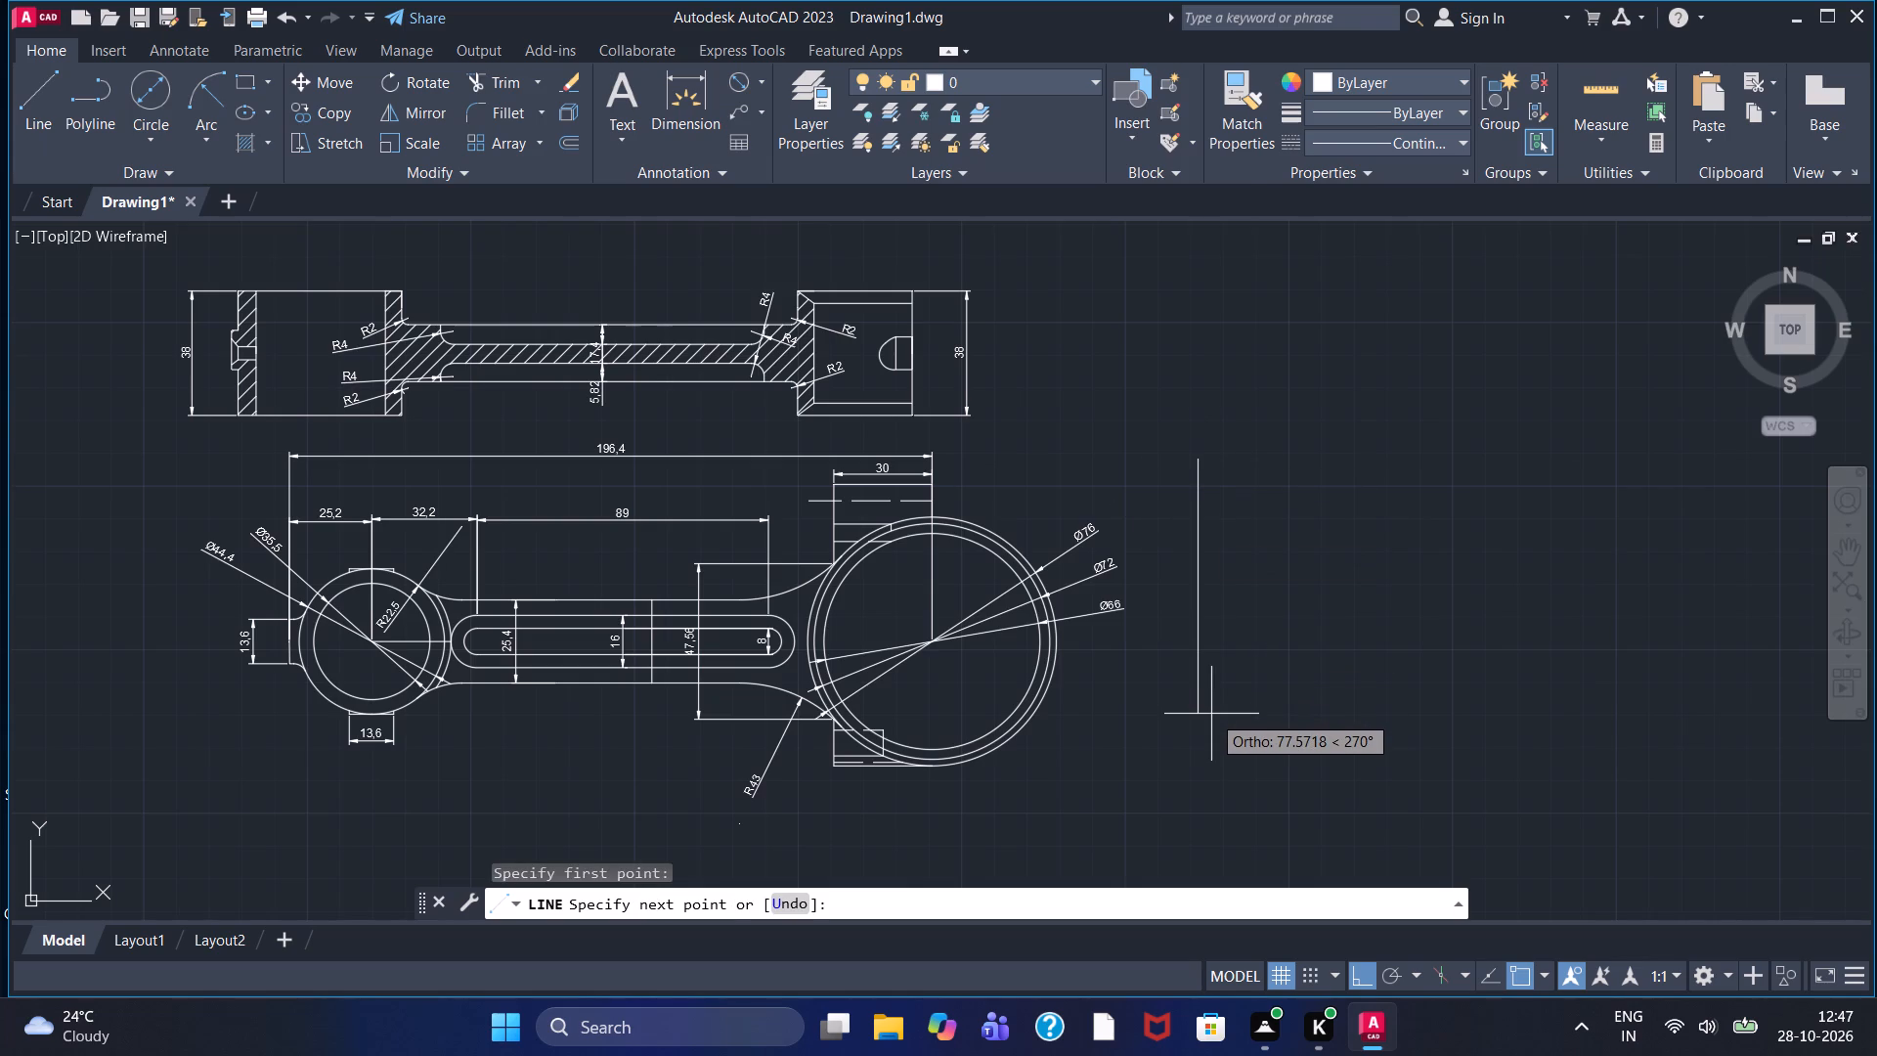
{"action": "type", "text": "72"}
{"action": "key", "text": "Return"}
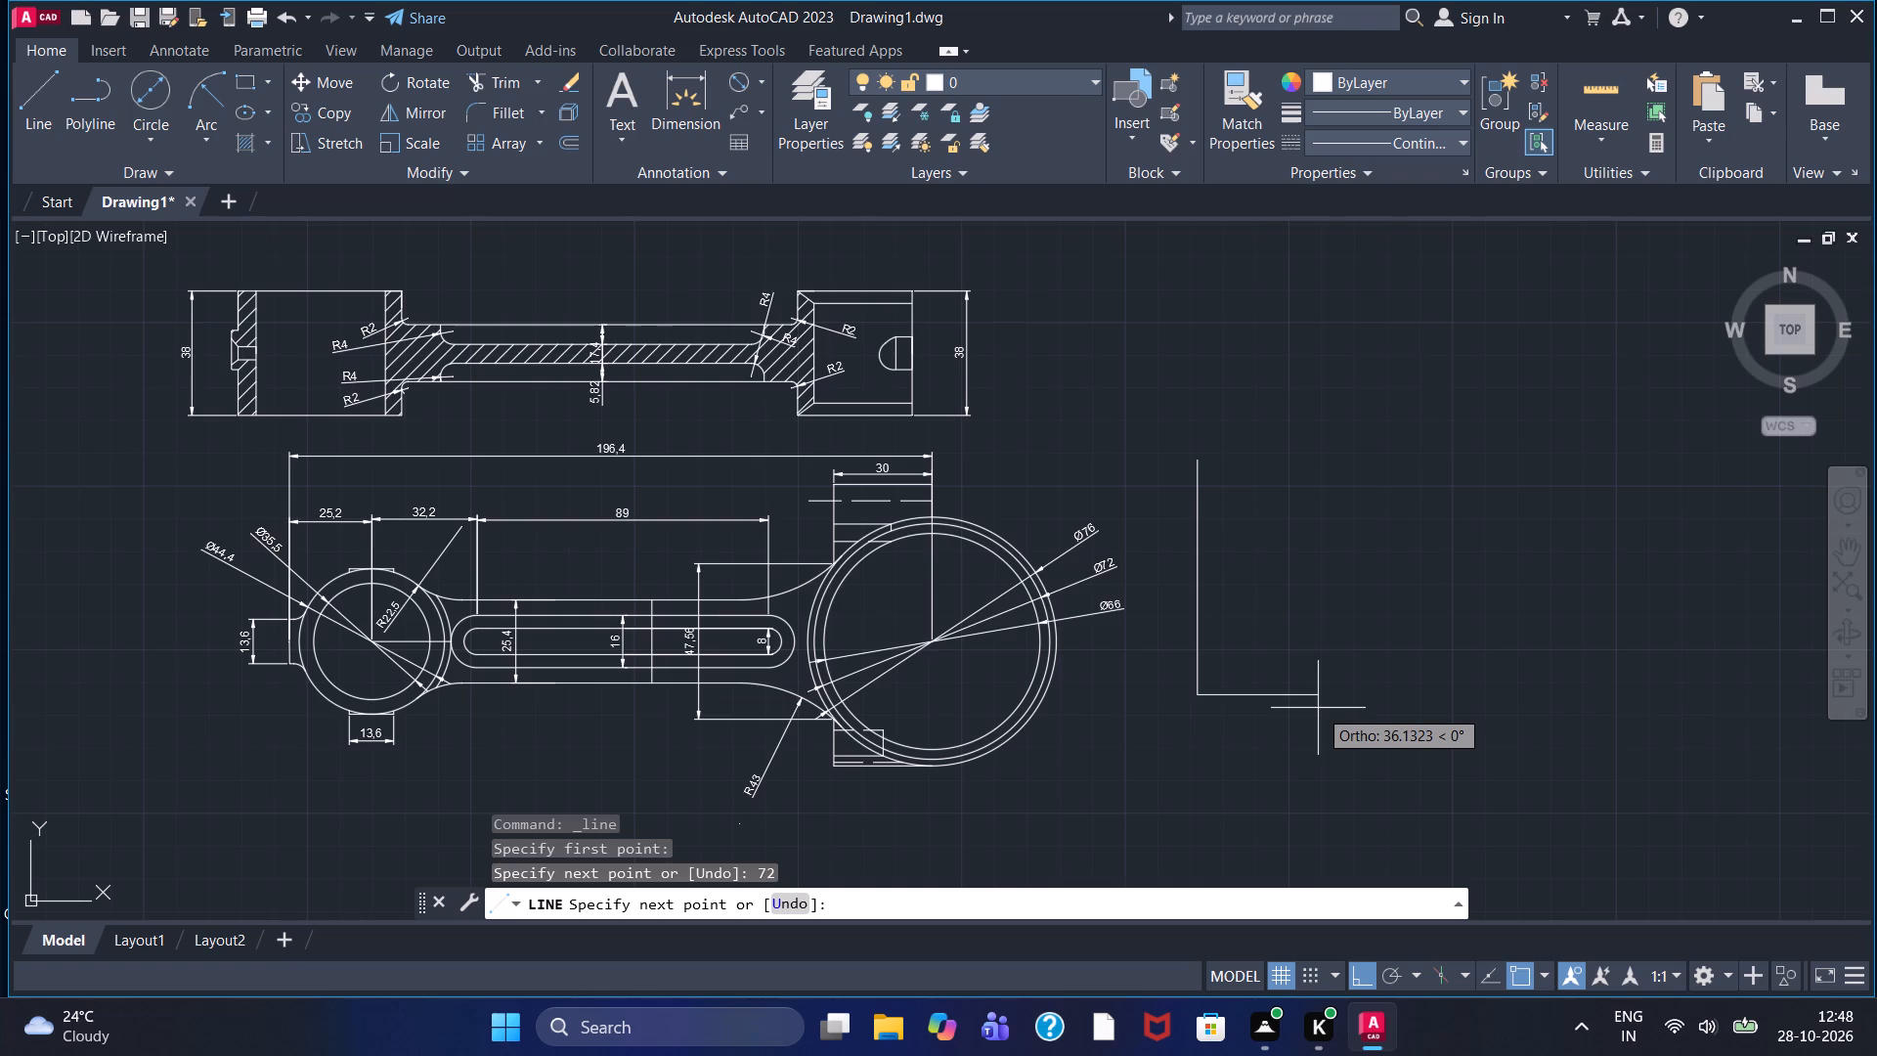
{"action": "type", "text": "44"}
{"action": "key", "text": "period"}
{"action": "key", "text": "BackSpace"}
{"action": "key", "text": "Return"}
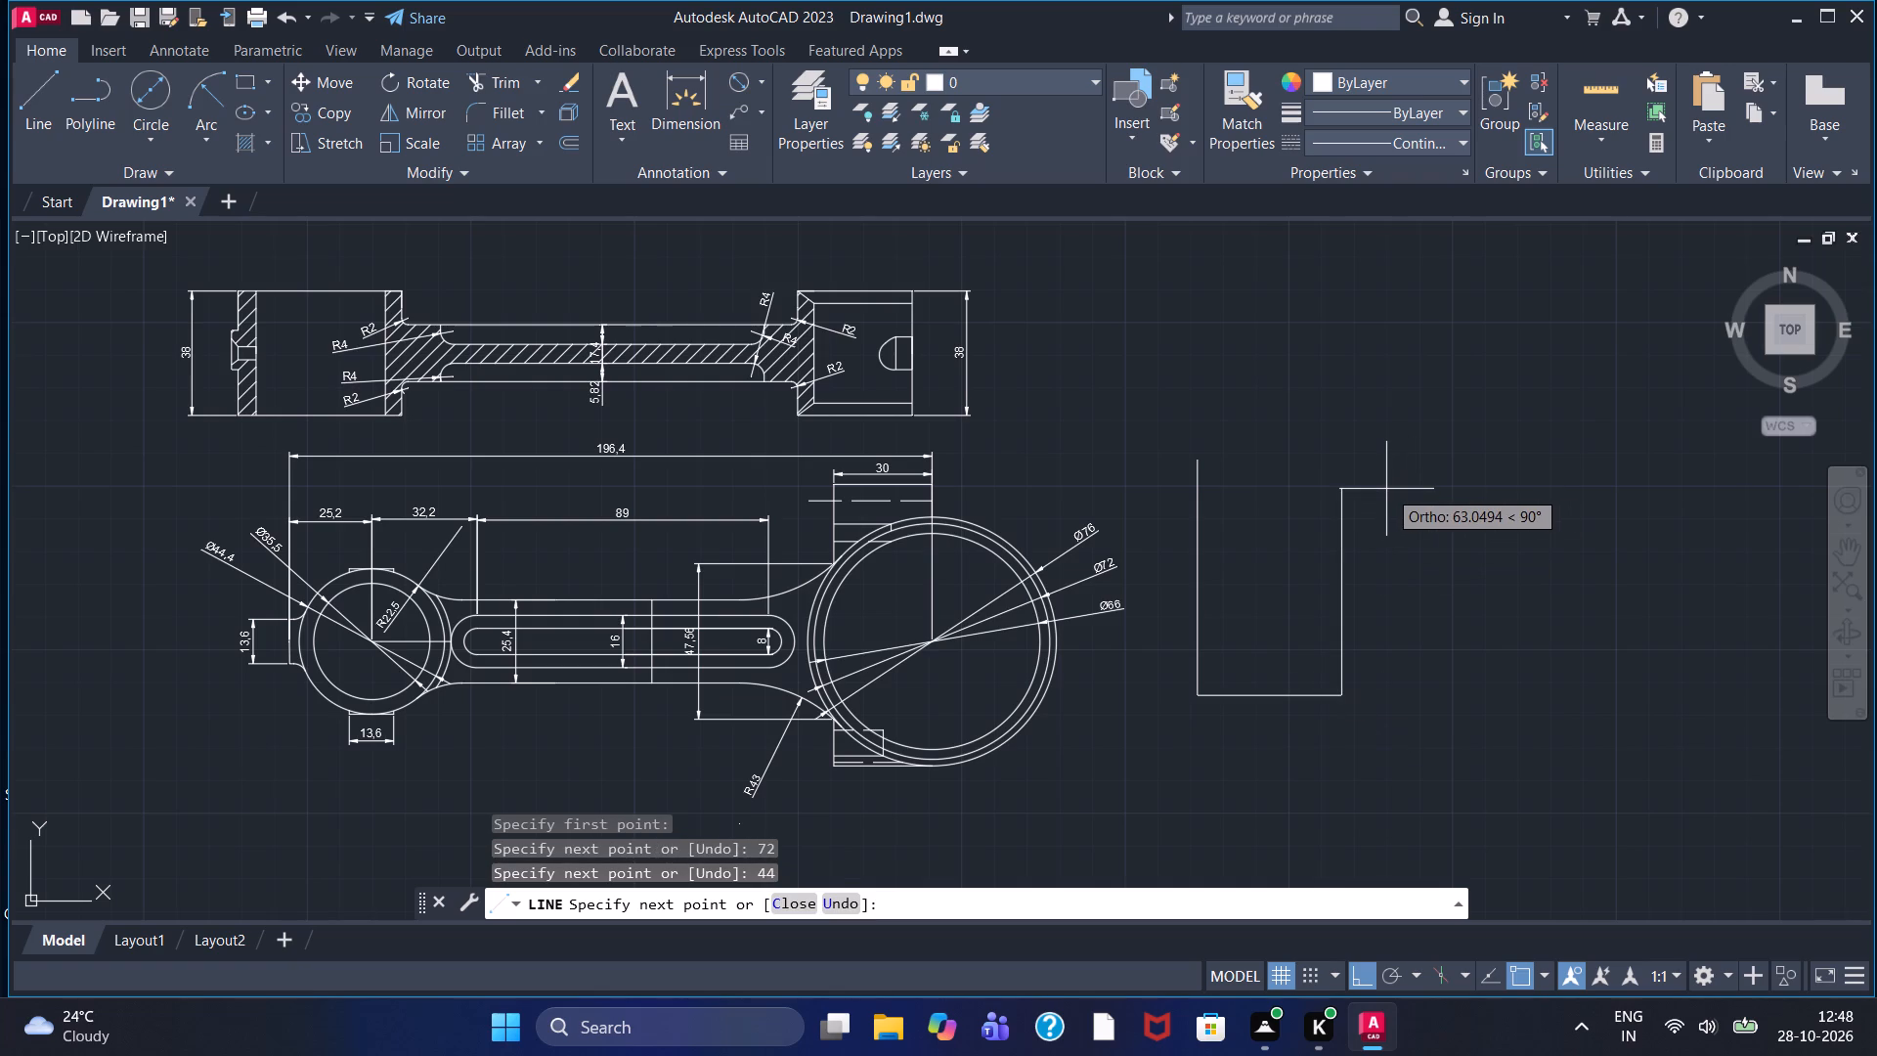
{"action": "type", "text": "72"}
{"action": "key", "text": "Return"}
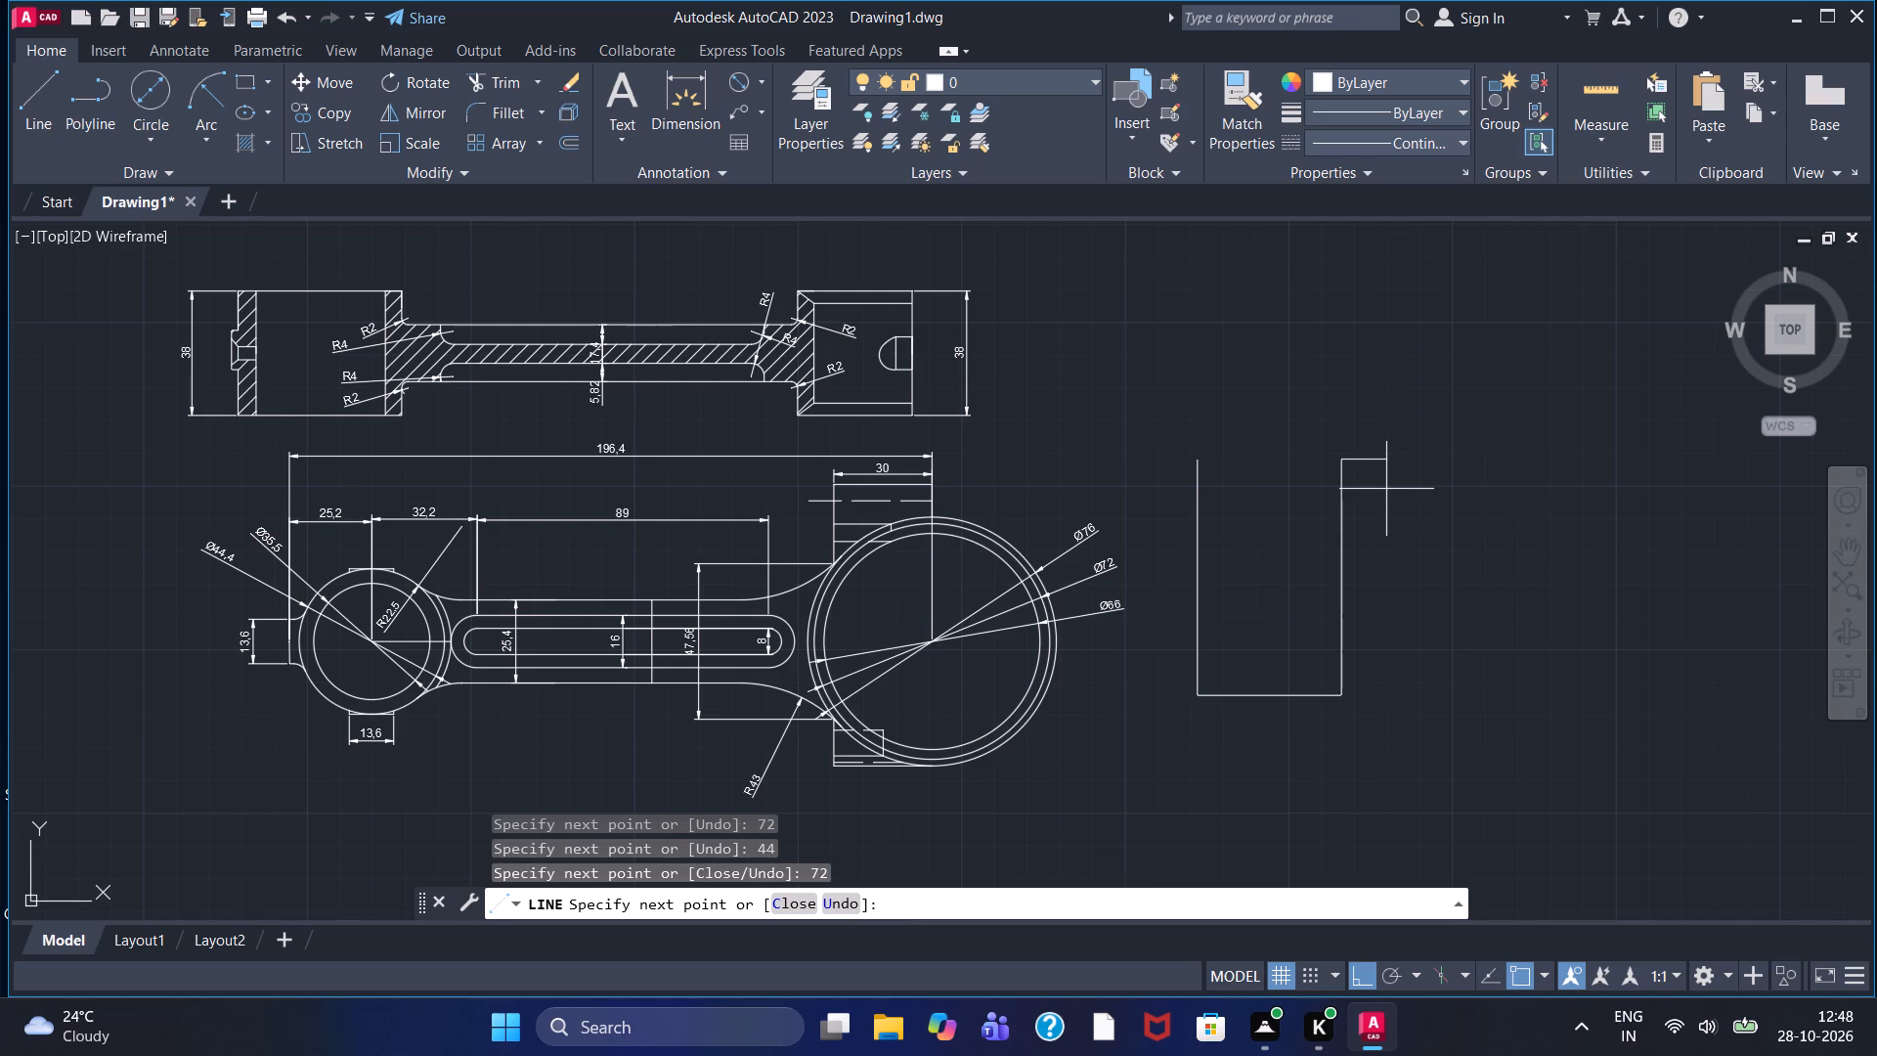
{"action": "left_click", "coordinate": [1200, 463]}
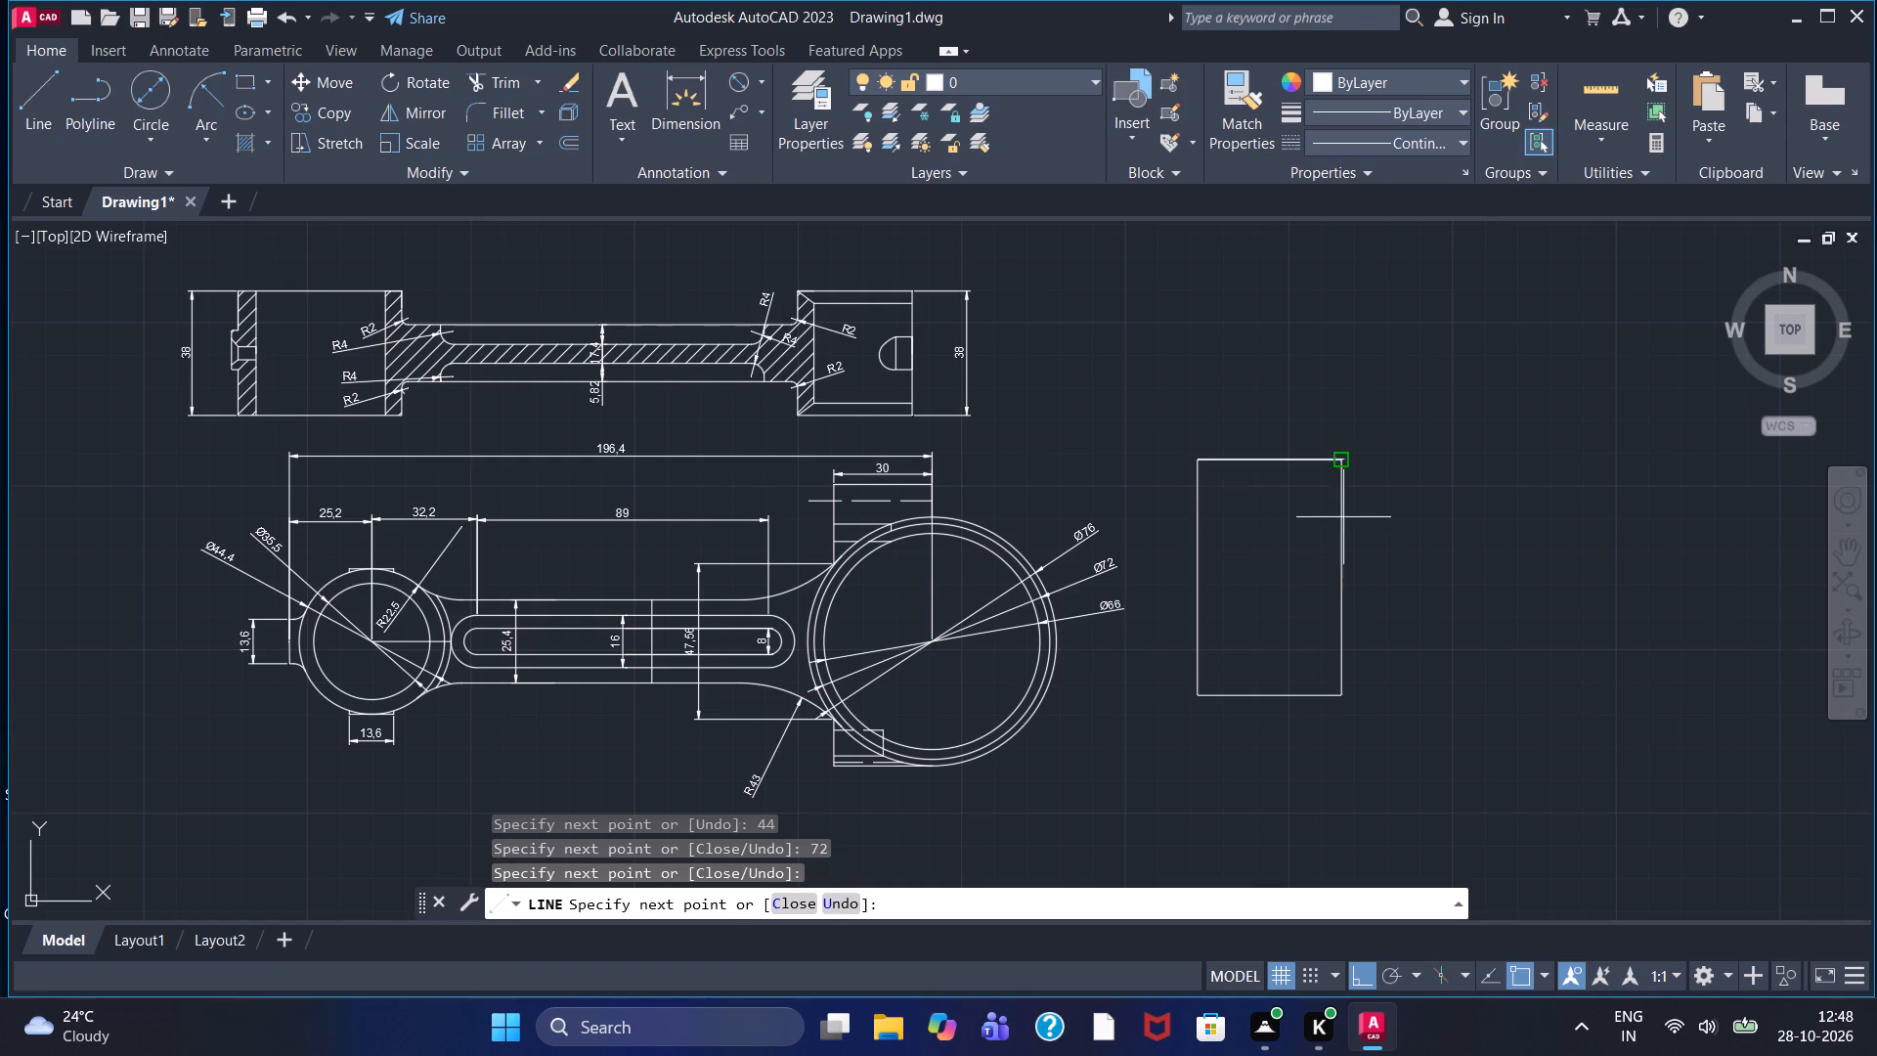
{"action": "right_click", "coordinate": [1312, 362]}
{"action": "left_click", "coordinate": [1343, 373]}
Draw a circle of radius 9 centred on the midpoint of the rectangle's bottom edge and another on its top edge.
{"action": "scroll", "coordinate": [1282, 545], "scroll_direction": "up", "scroll_amount": 2}
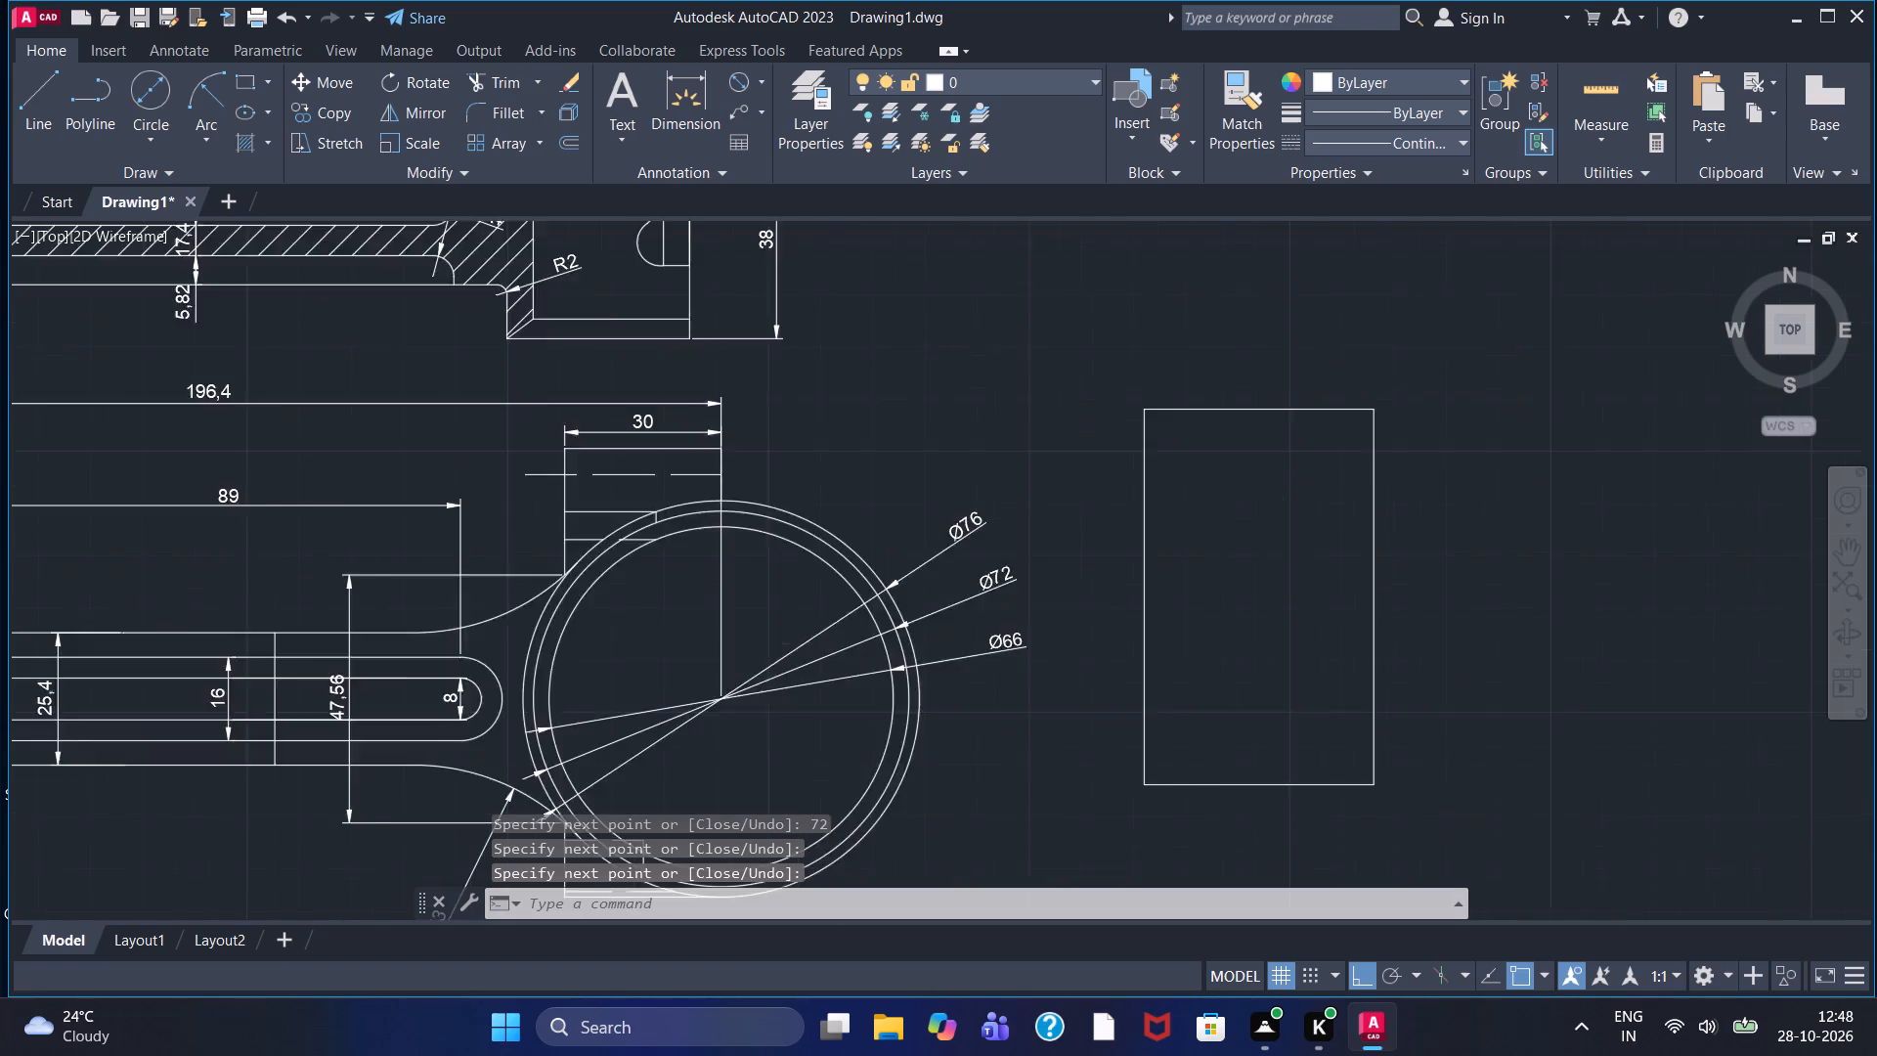
{"action": "middle_click_drag", "start_coordinate": [1244, 491], "coordinate": [1230, 379]}
{"action": "scroll", "coordinate": [1230, 379], "scroll_direction": "down", "scroll_amount": 1}
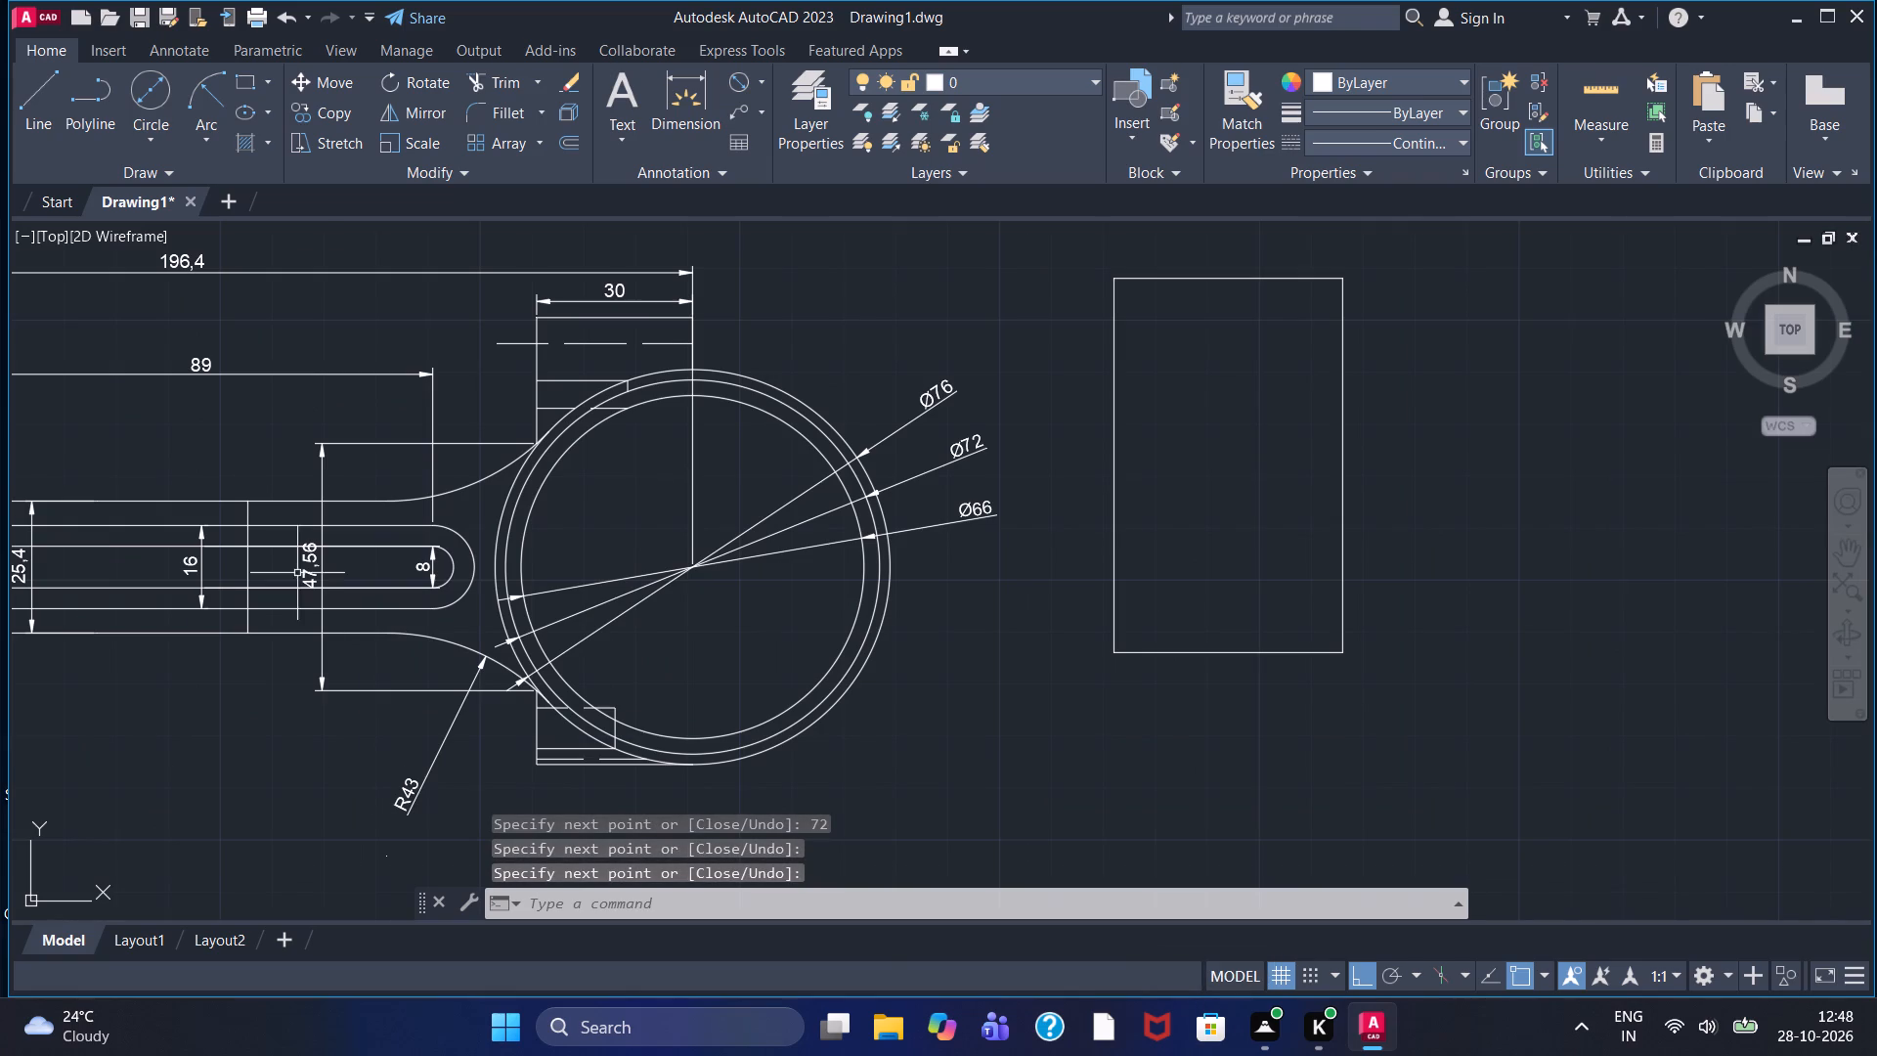
{"action": "left_click", "coordinate": [157, 128]}
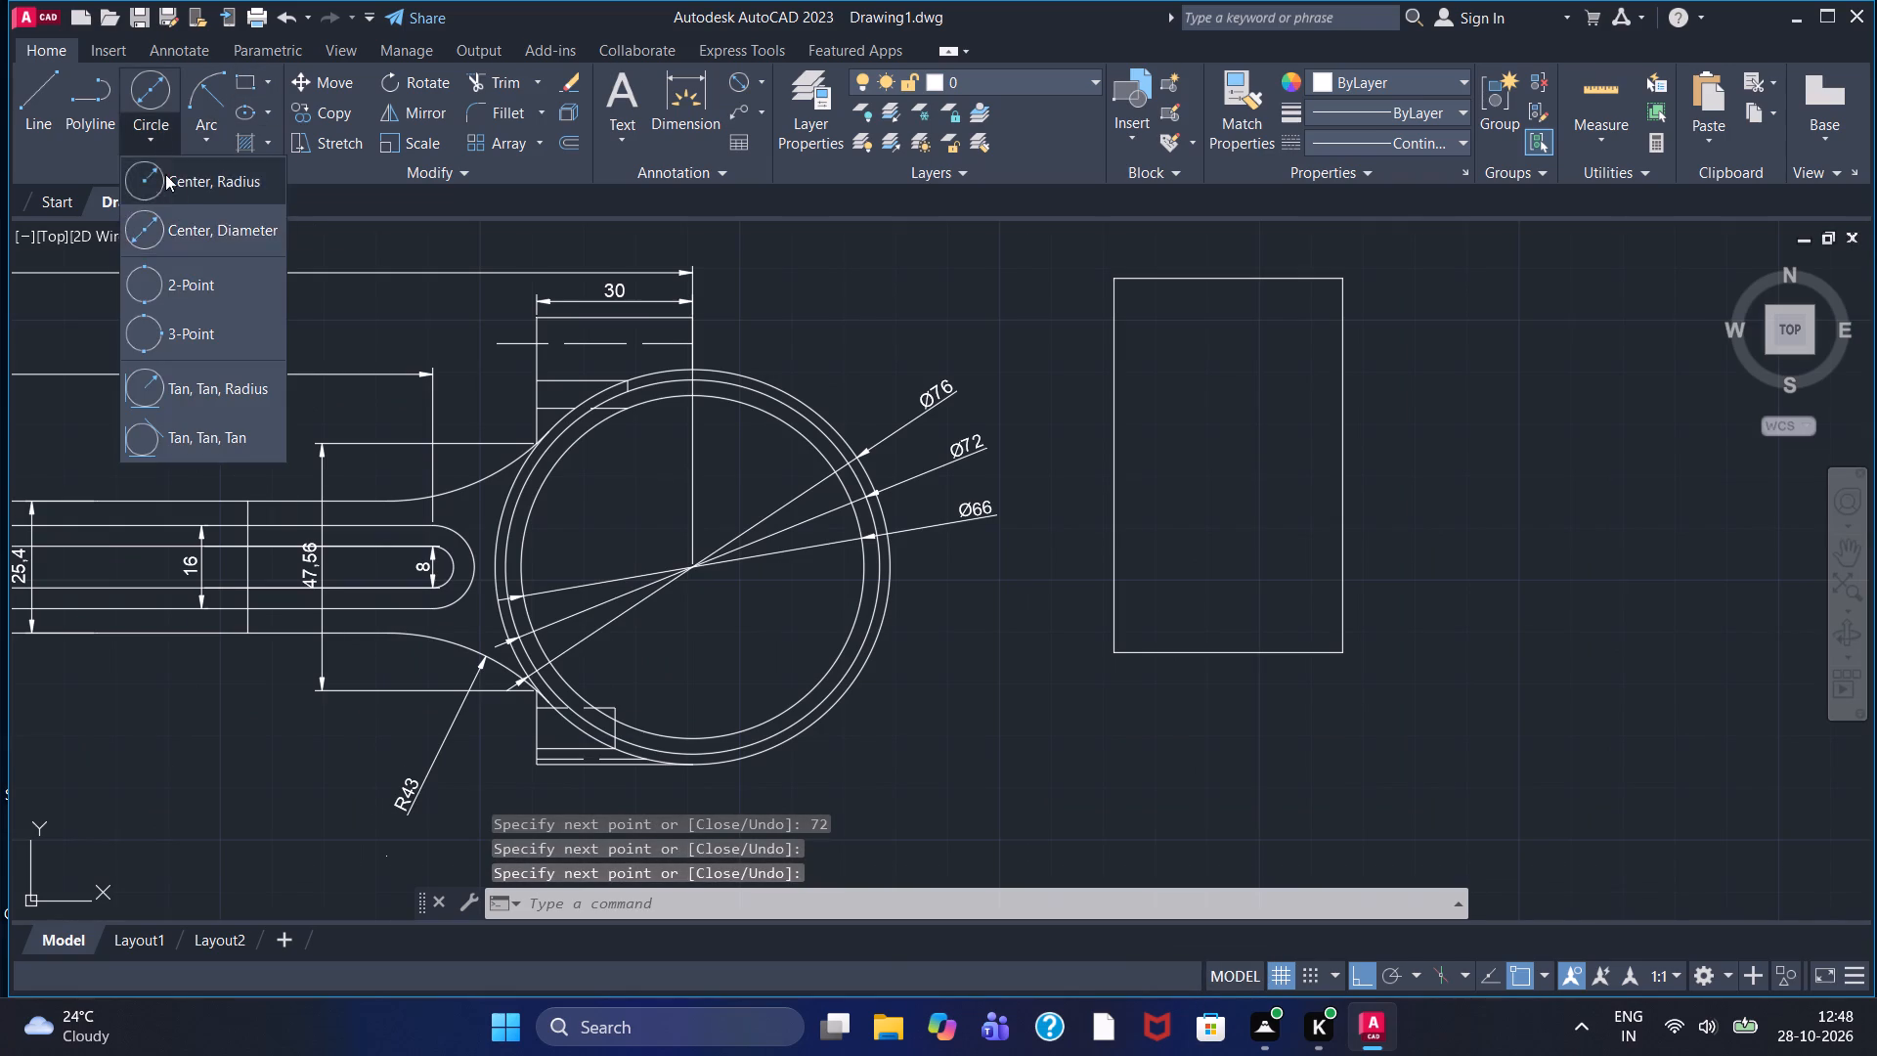
{"action": "left_click", "coordinate": [235, 183]}
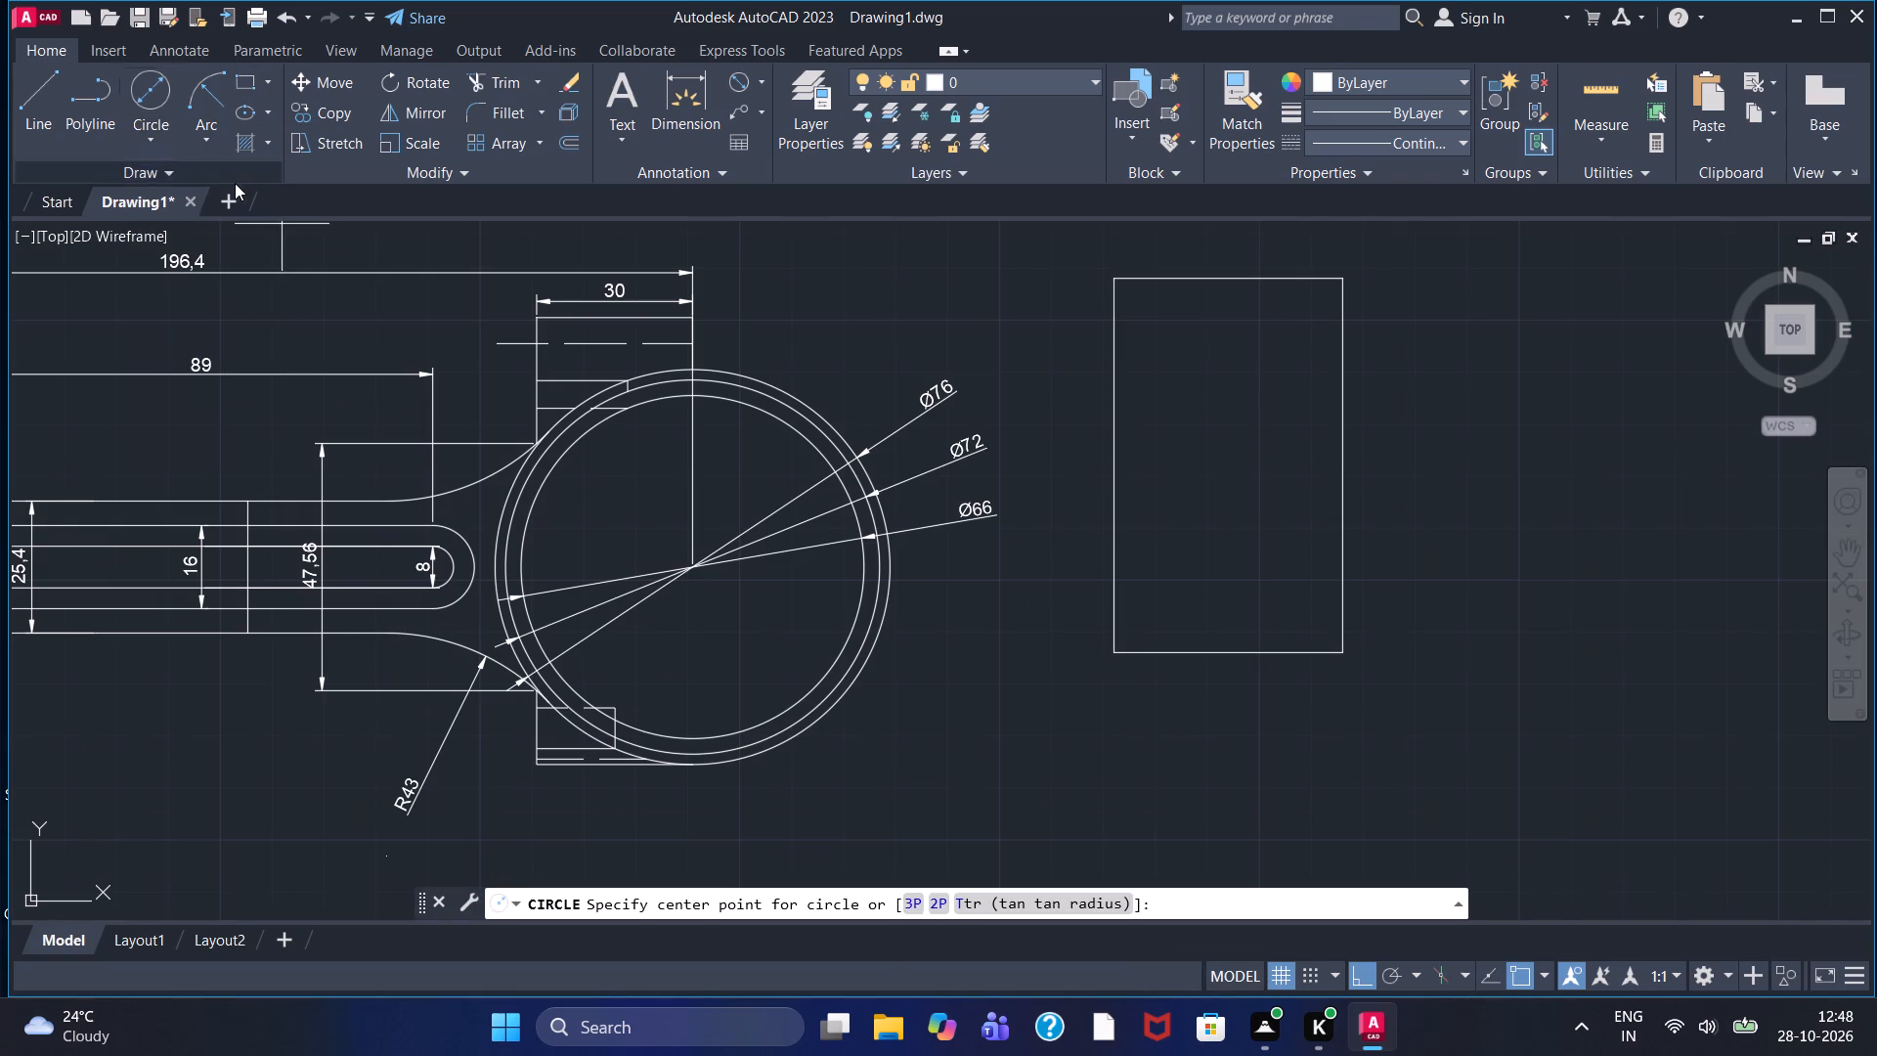
{"action": "left_click", "coordinate": [1235, 656]}
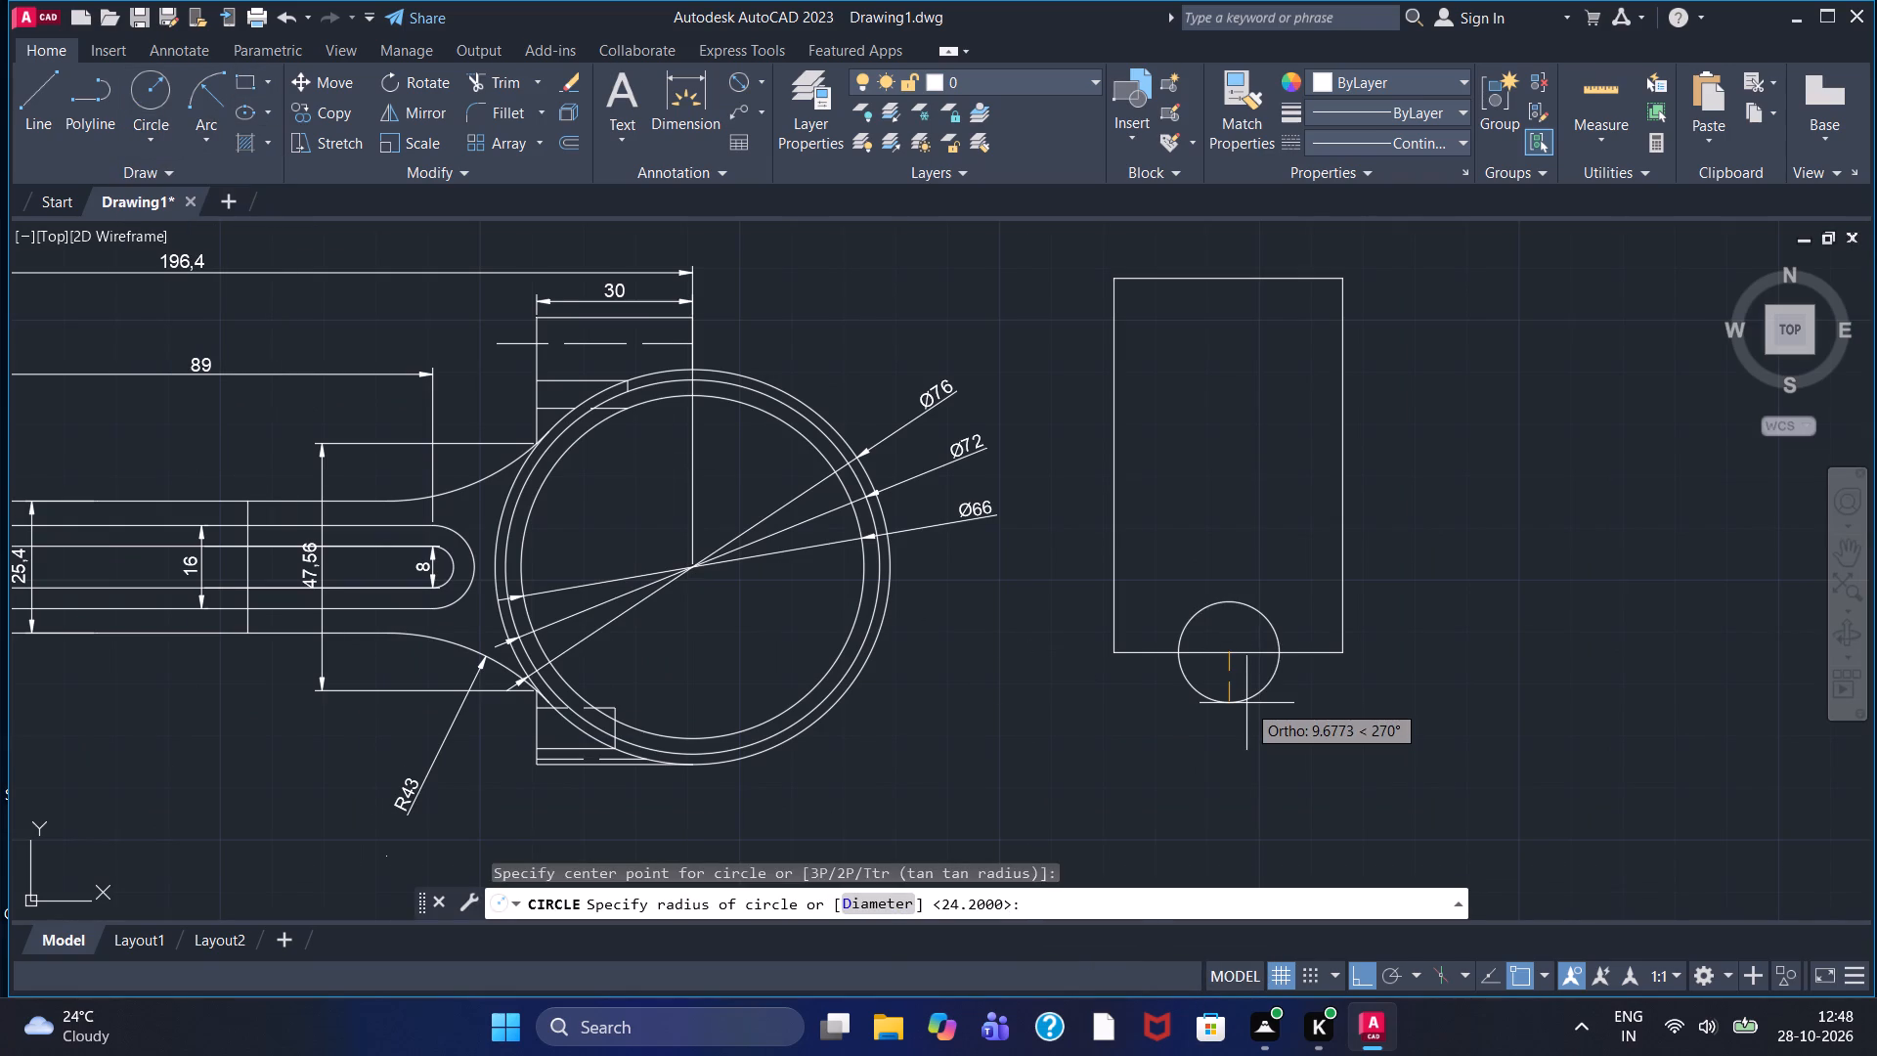
{"action": "key", "text": "9"}
{"action": "key", "text": "Return"}
{"action": "right_click", "coordinate": [1236, 327]}
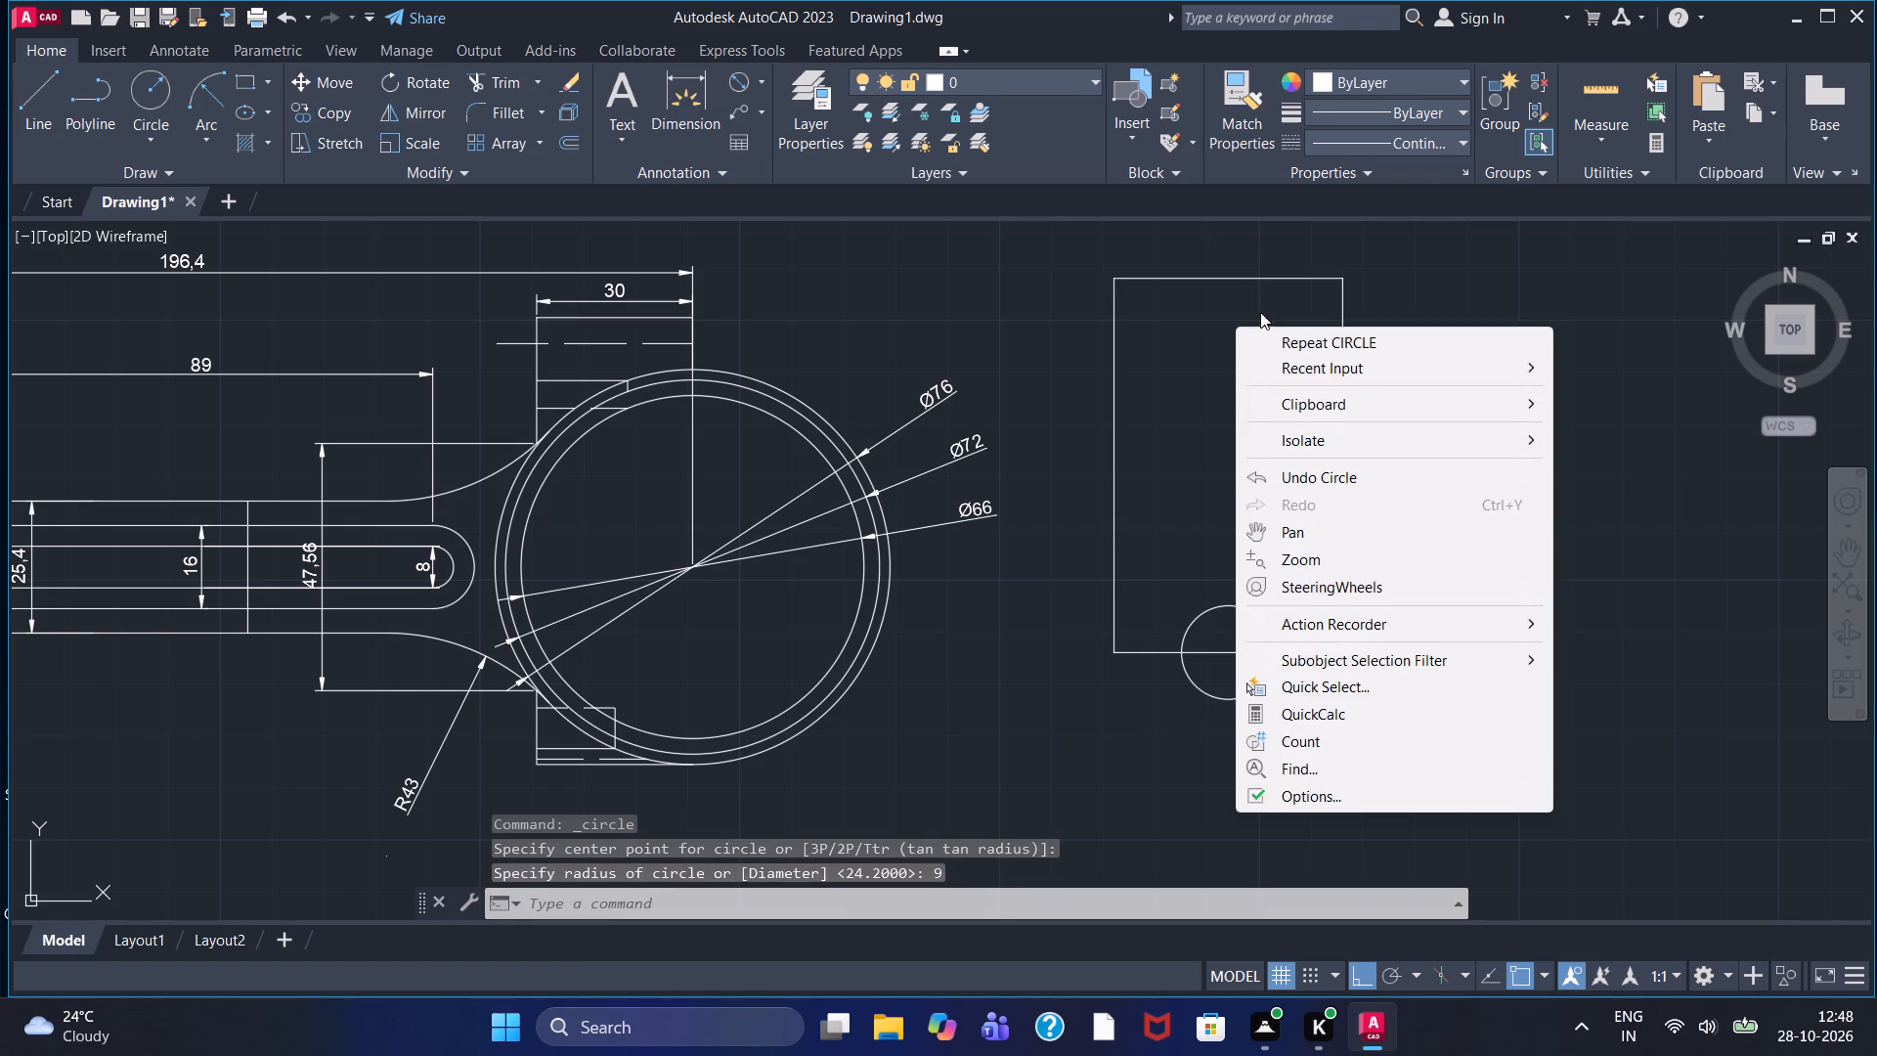
{"action": "left_click", "coordinate": [1285, 341]}
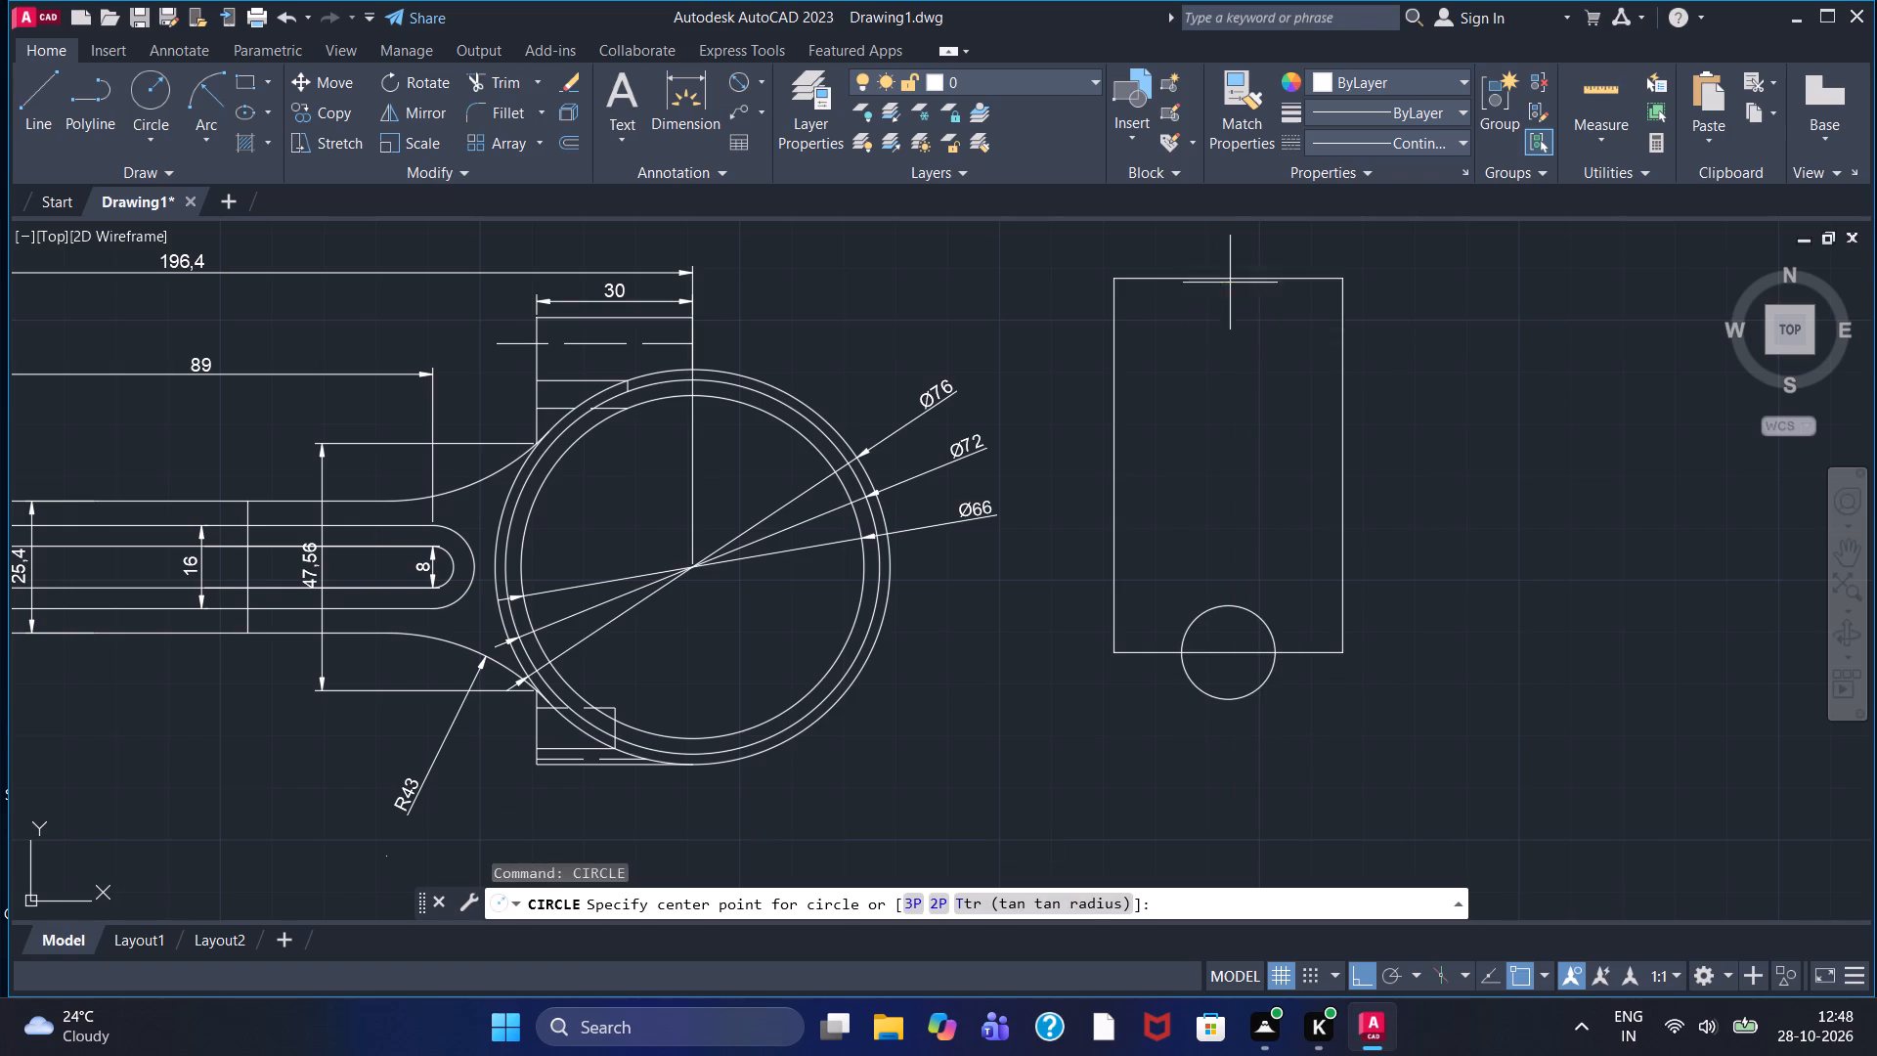
{"action": "left_click", "coordinate": [1233, 283]}
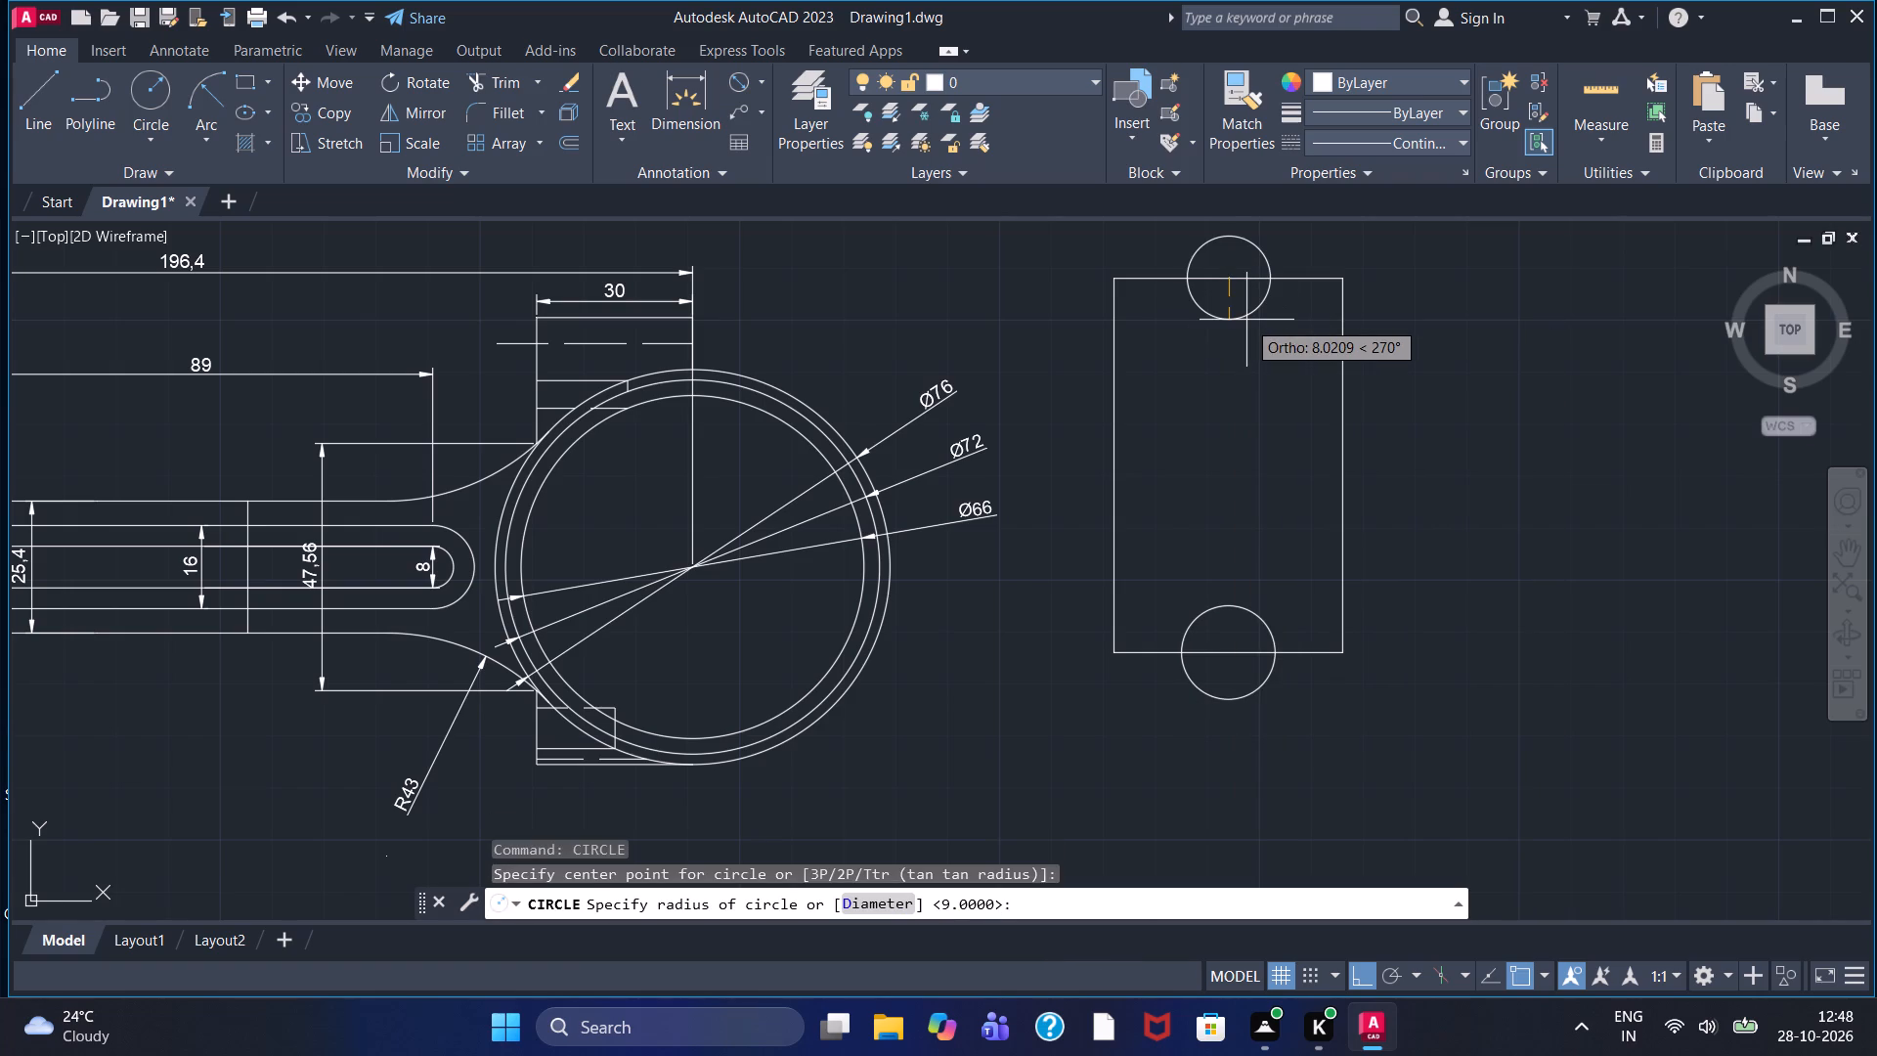
{"action": "key", "text": "9"}
{"action": "key", "text": "Return"}
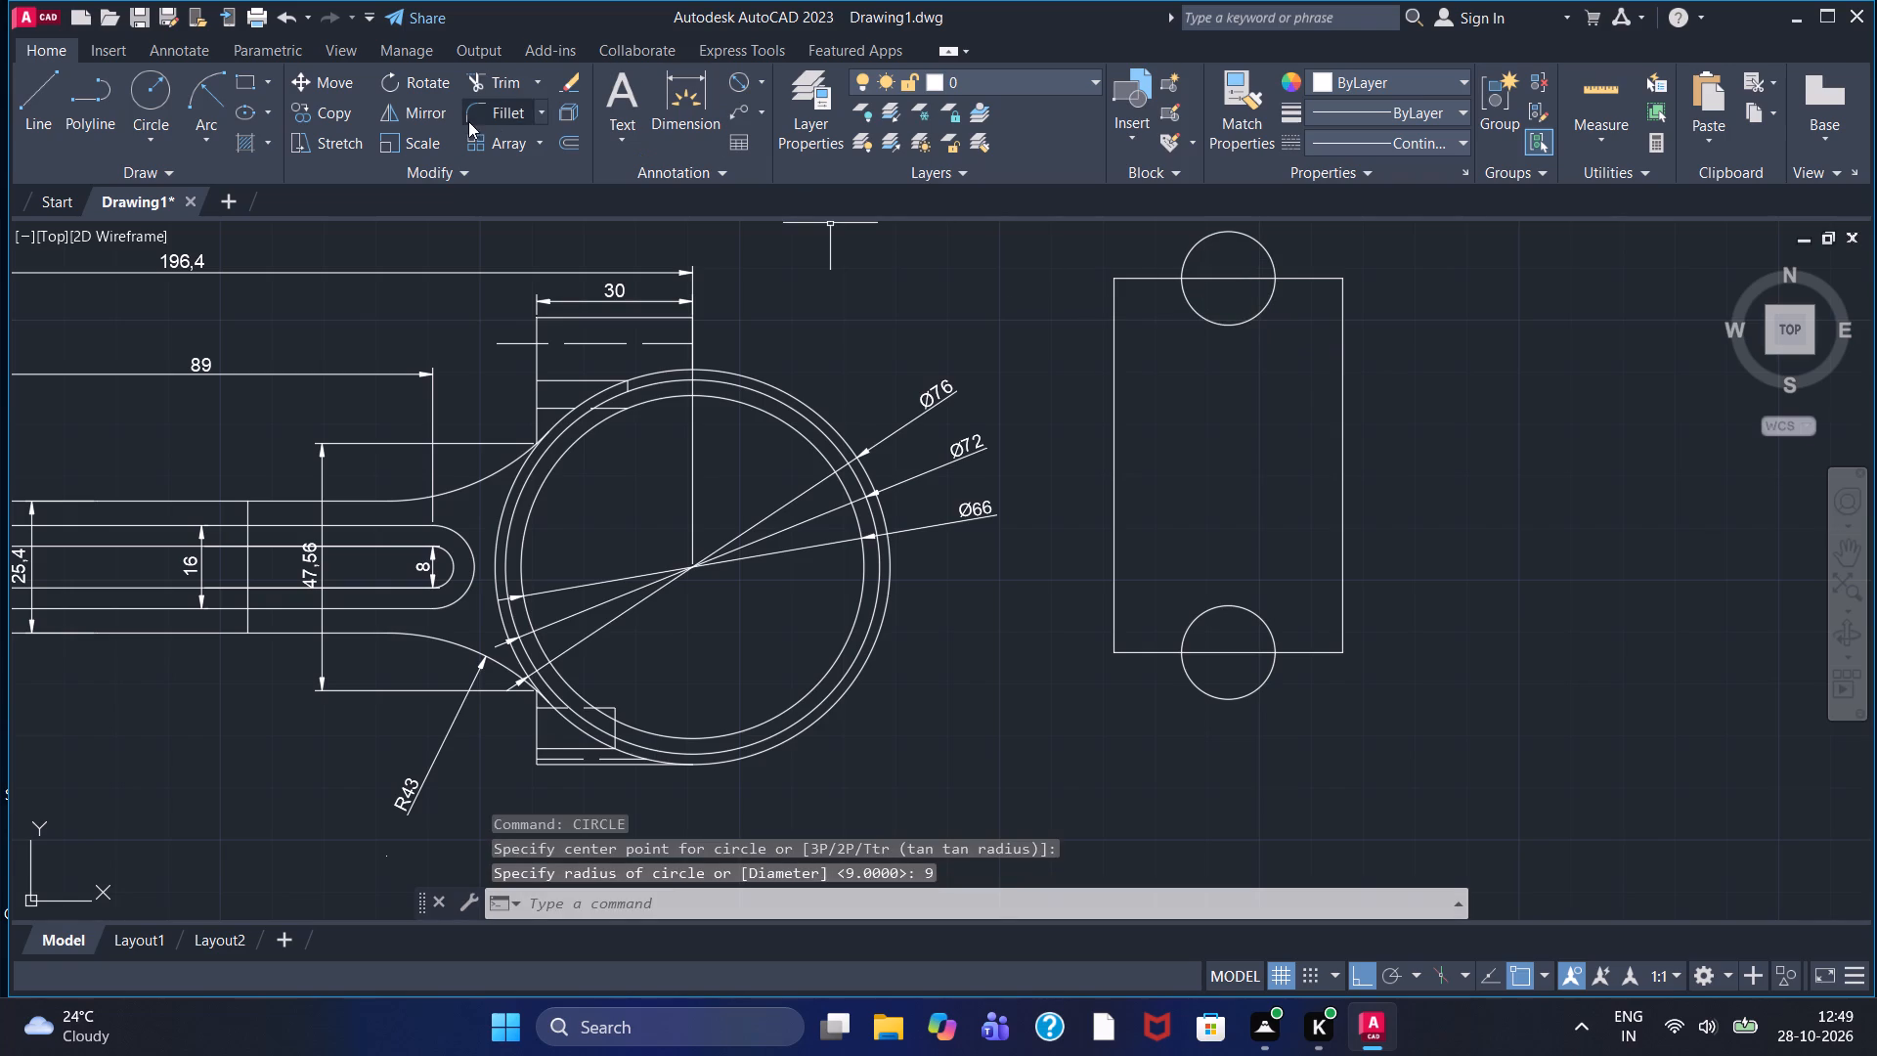
Trim away the inner halves of both radius 9 circles and the rectangle edge segments between their ends.
{"action": "left_click", "coordinate": [486, 76]}
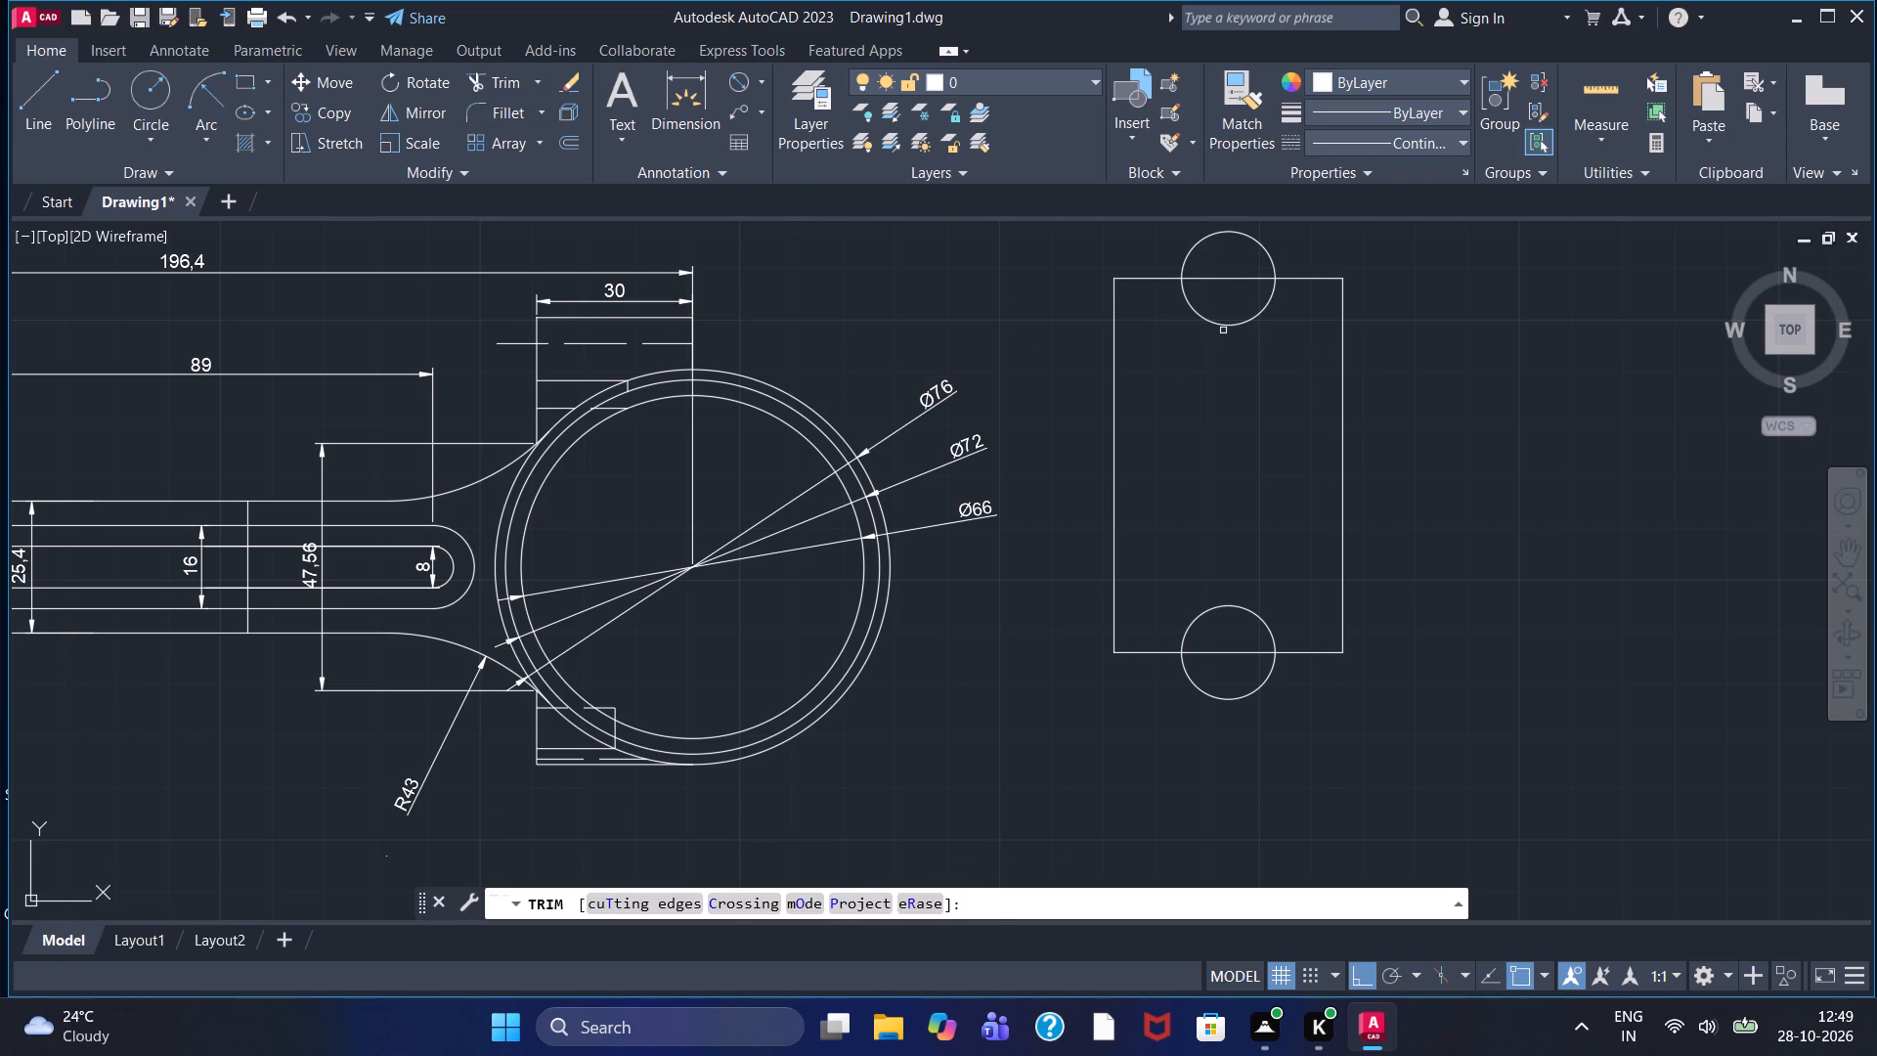
{"action": "left_click", "coordinate": [1222, 323]}
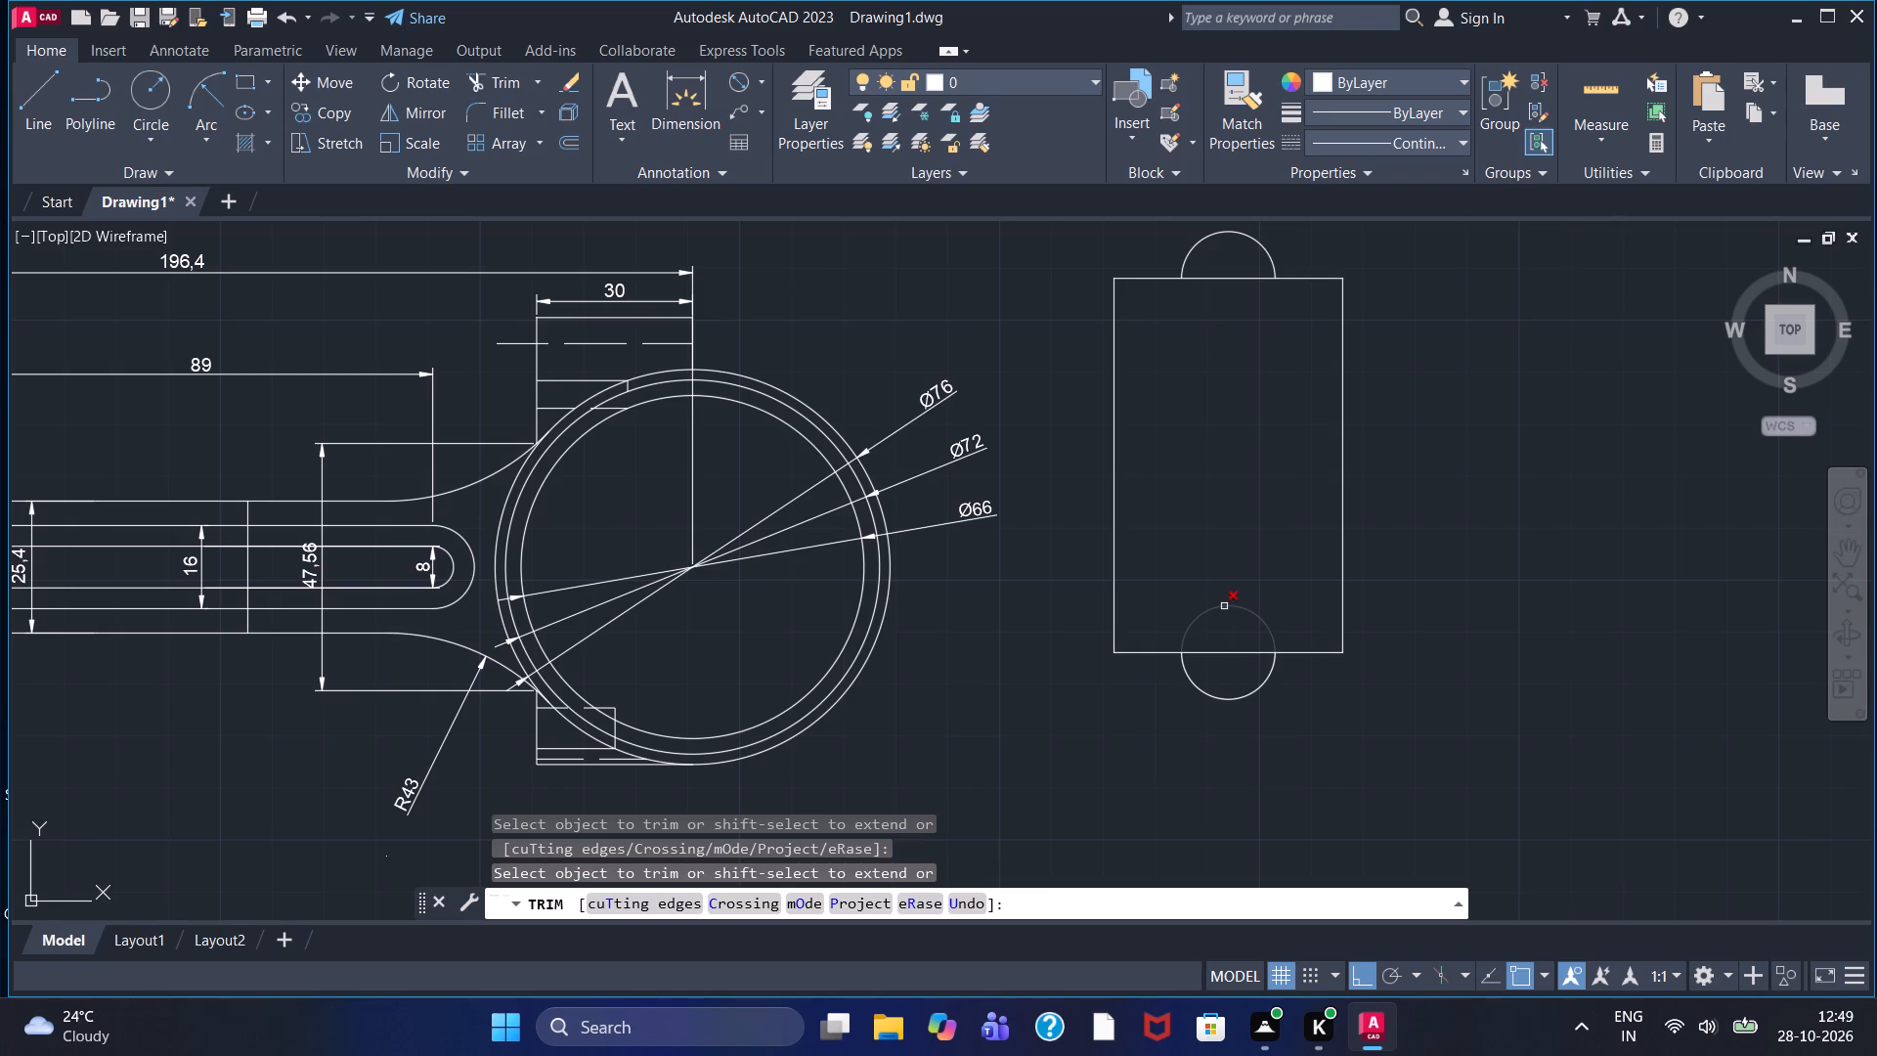
{"action": "left_click", "coordinate": [1224, 606]}
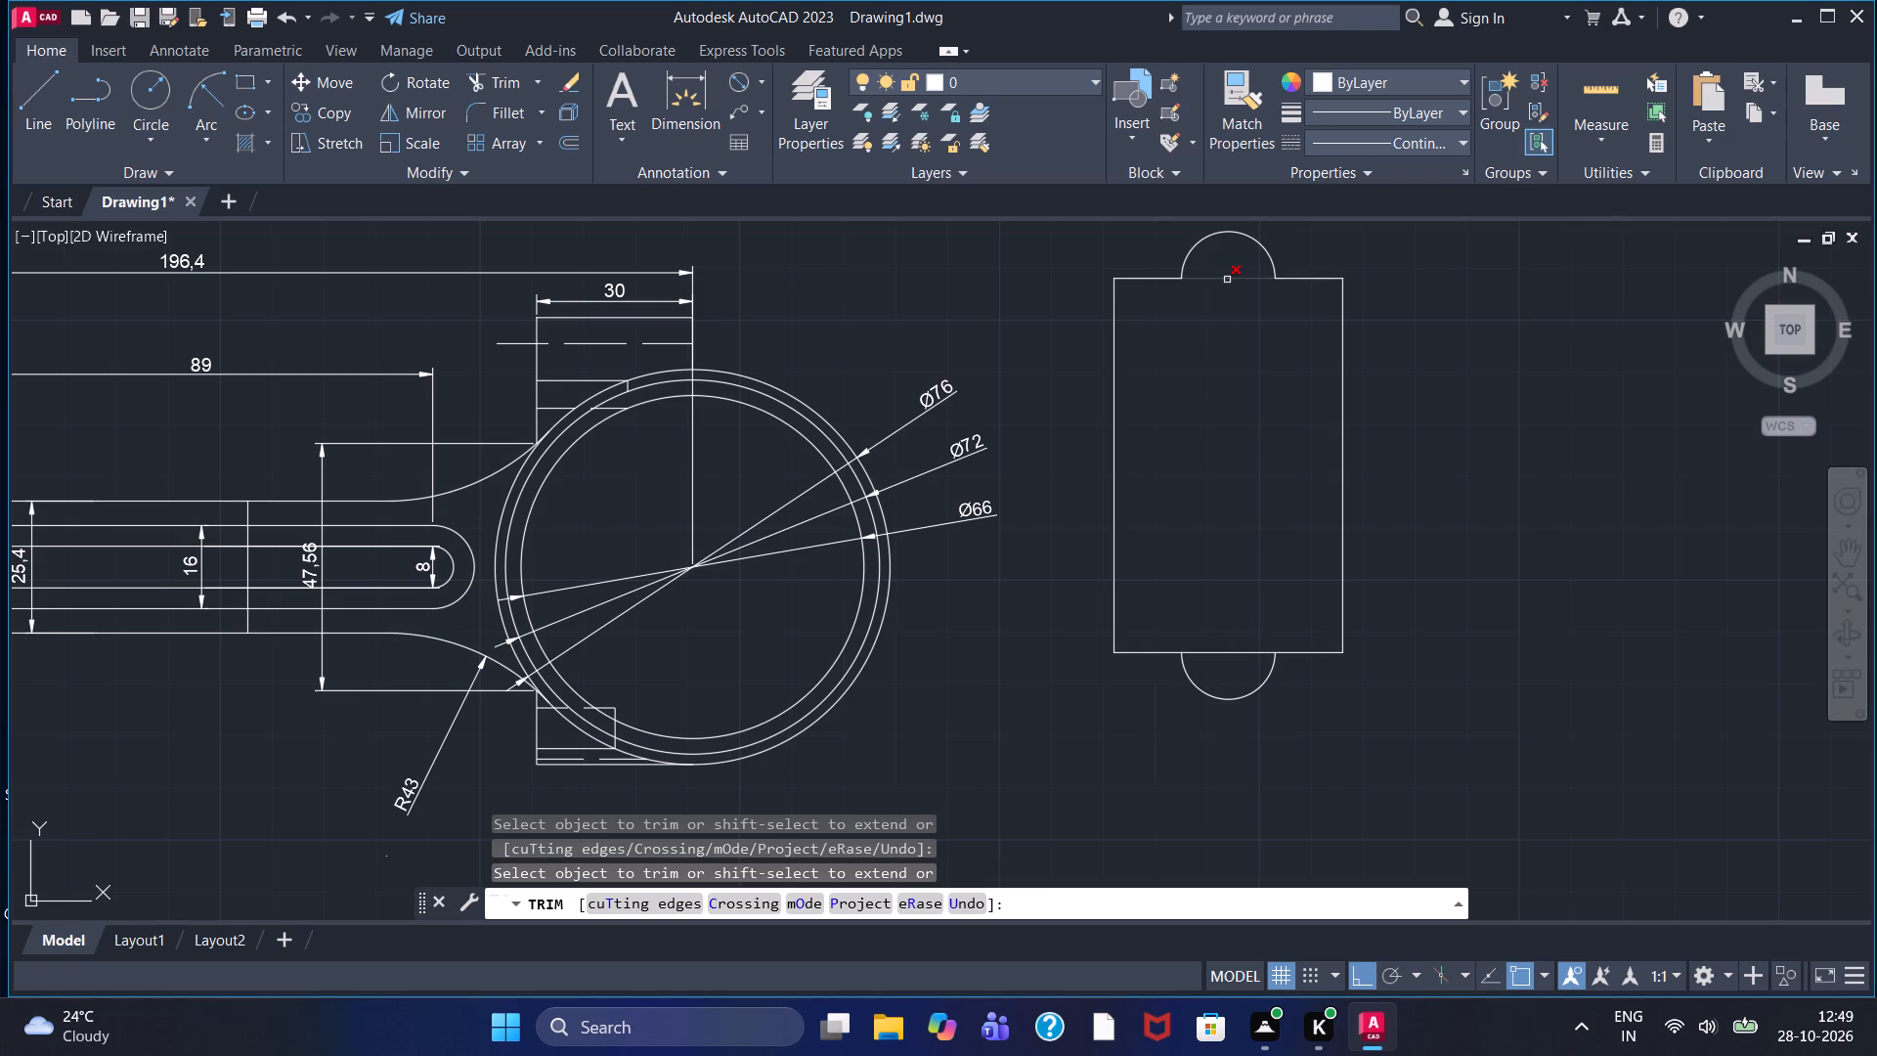
{"action": "left_click", "coordinate": [1227, 280]}
{"action": "left_click", "coordinate": [1237, 653]}
Draw a 15-long line up from the bottom arc's left end, continuing horizontally right past the rectangle's right edge.
{"action": "left_click", "coordinate": [49, 110]}
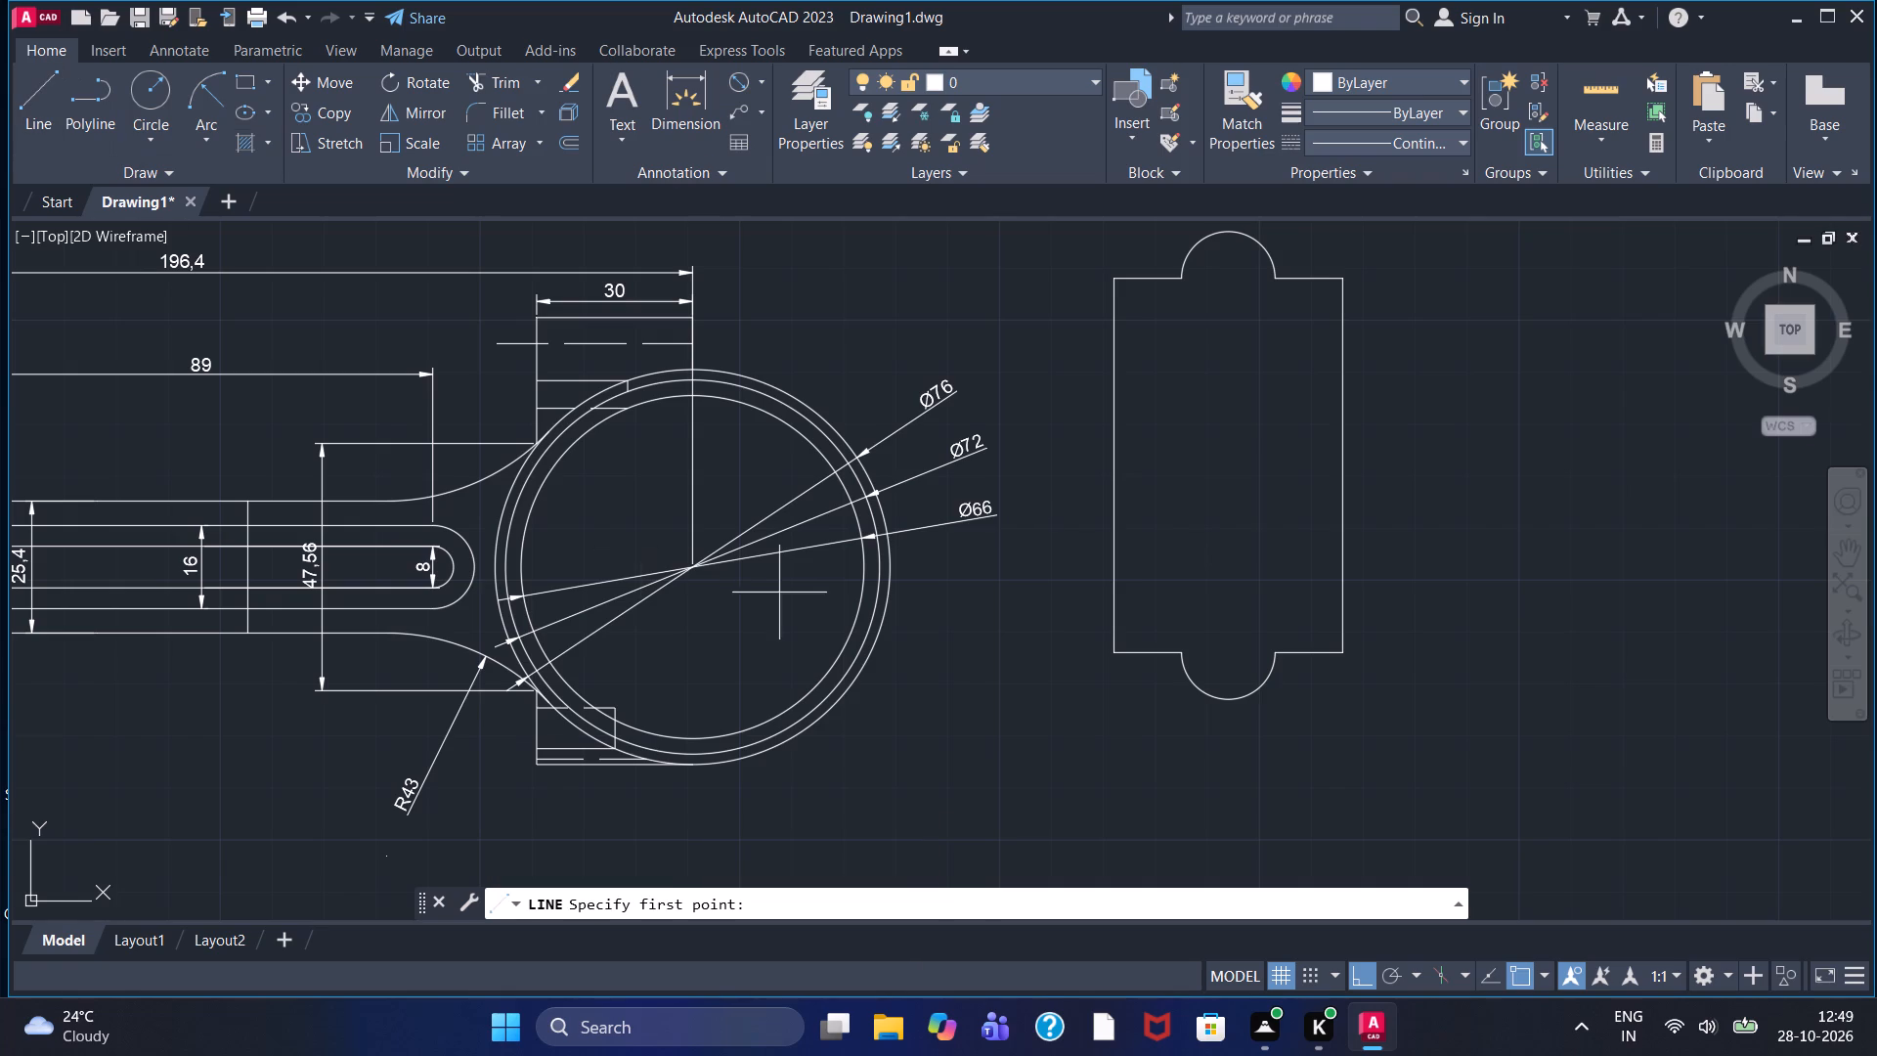
{"action": "left_click", "coordinate": [1183, 646]}
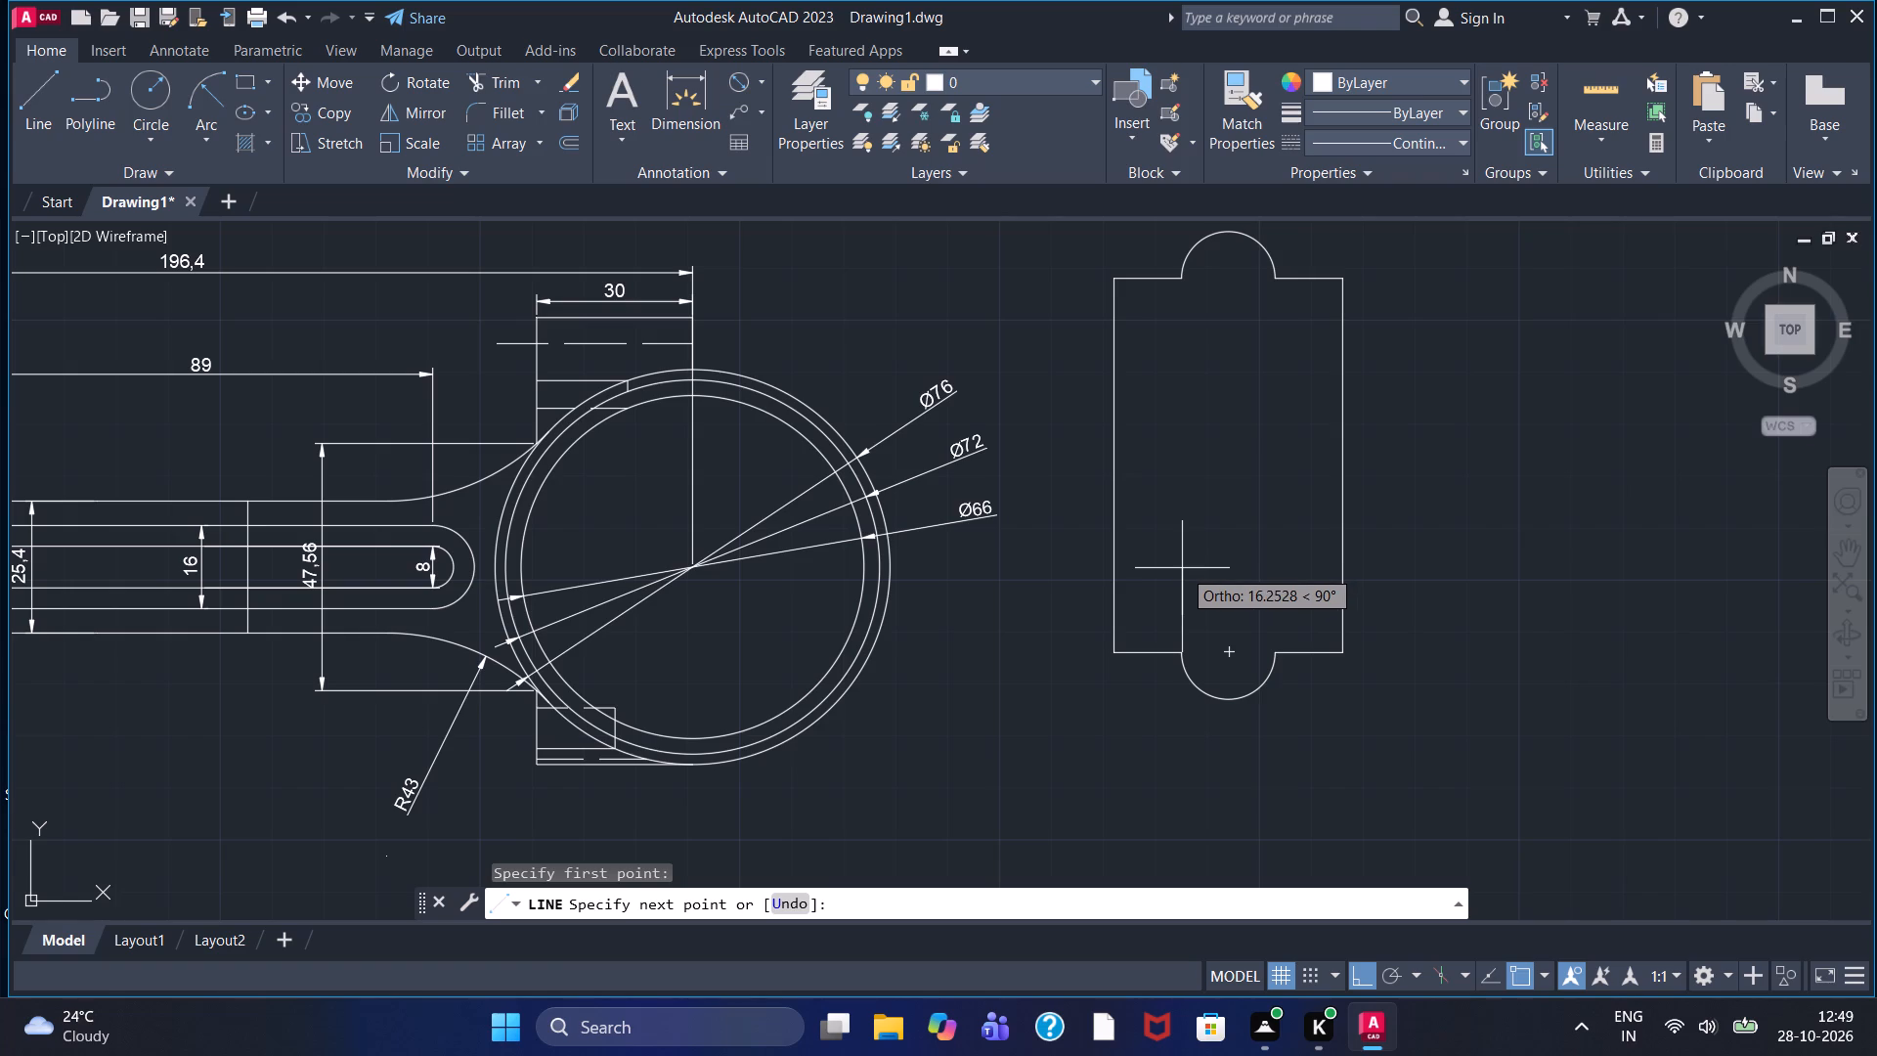
{"action": "type", "text": "15"}
{"action": "key", "text": "Return"}
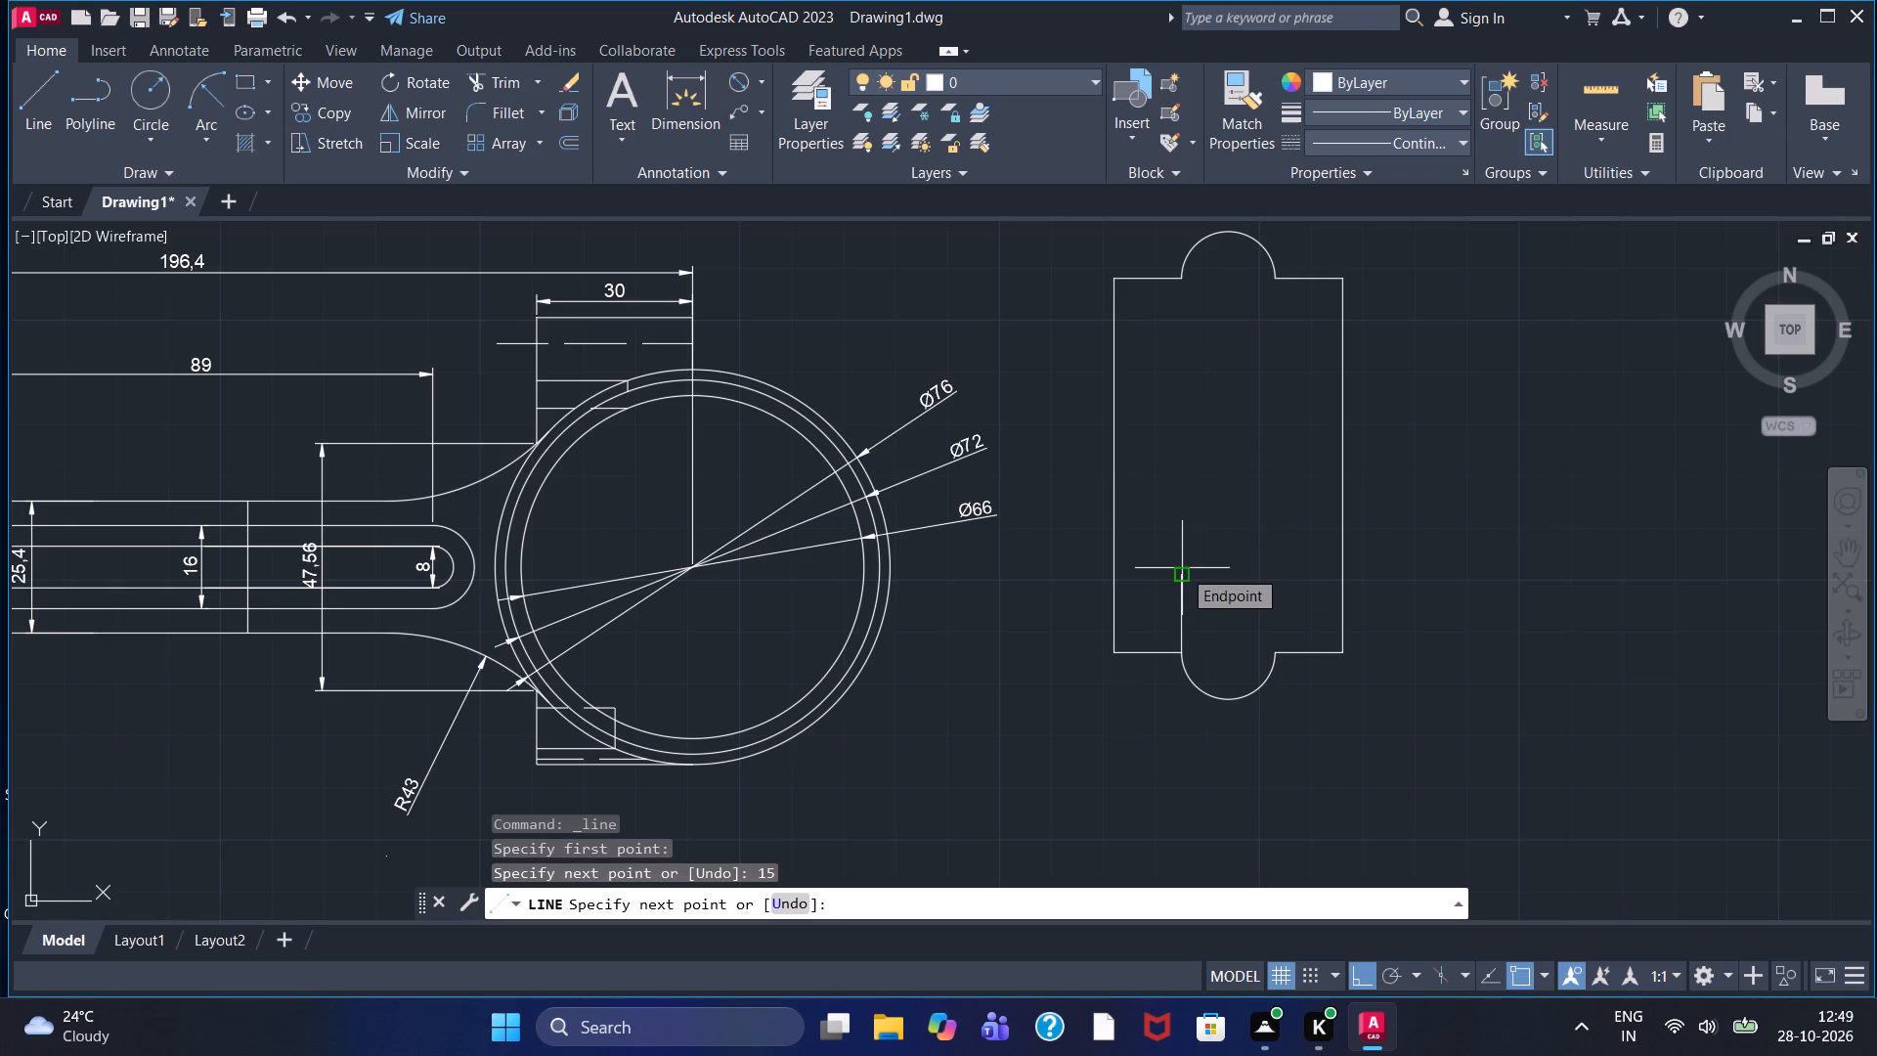
{"action": "left_click", "coordinate": [1418, 597]}
{"action": "right_click", "coordinate": [1418, 596]}
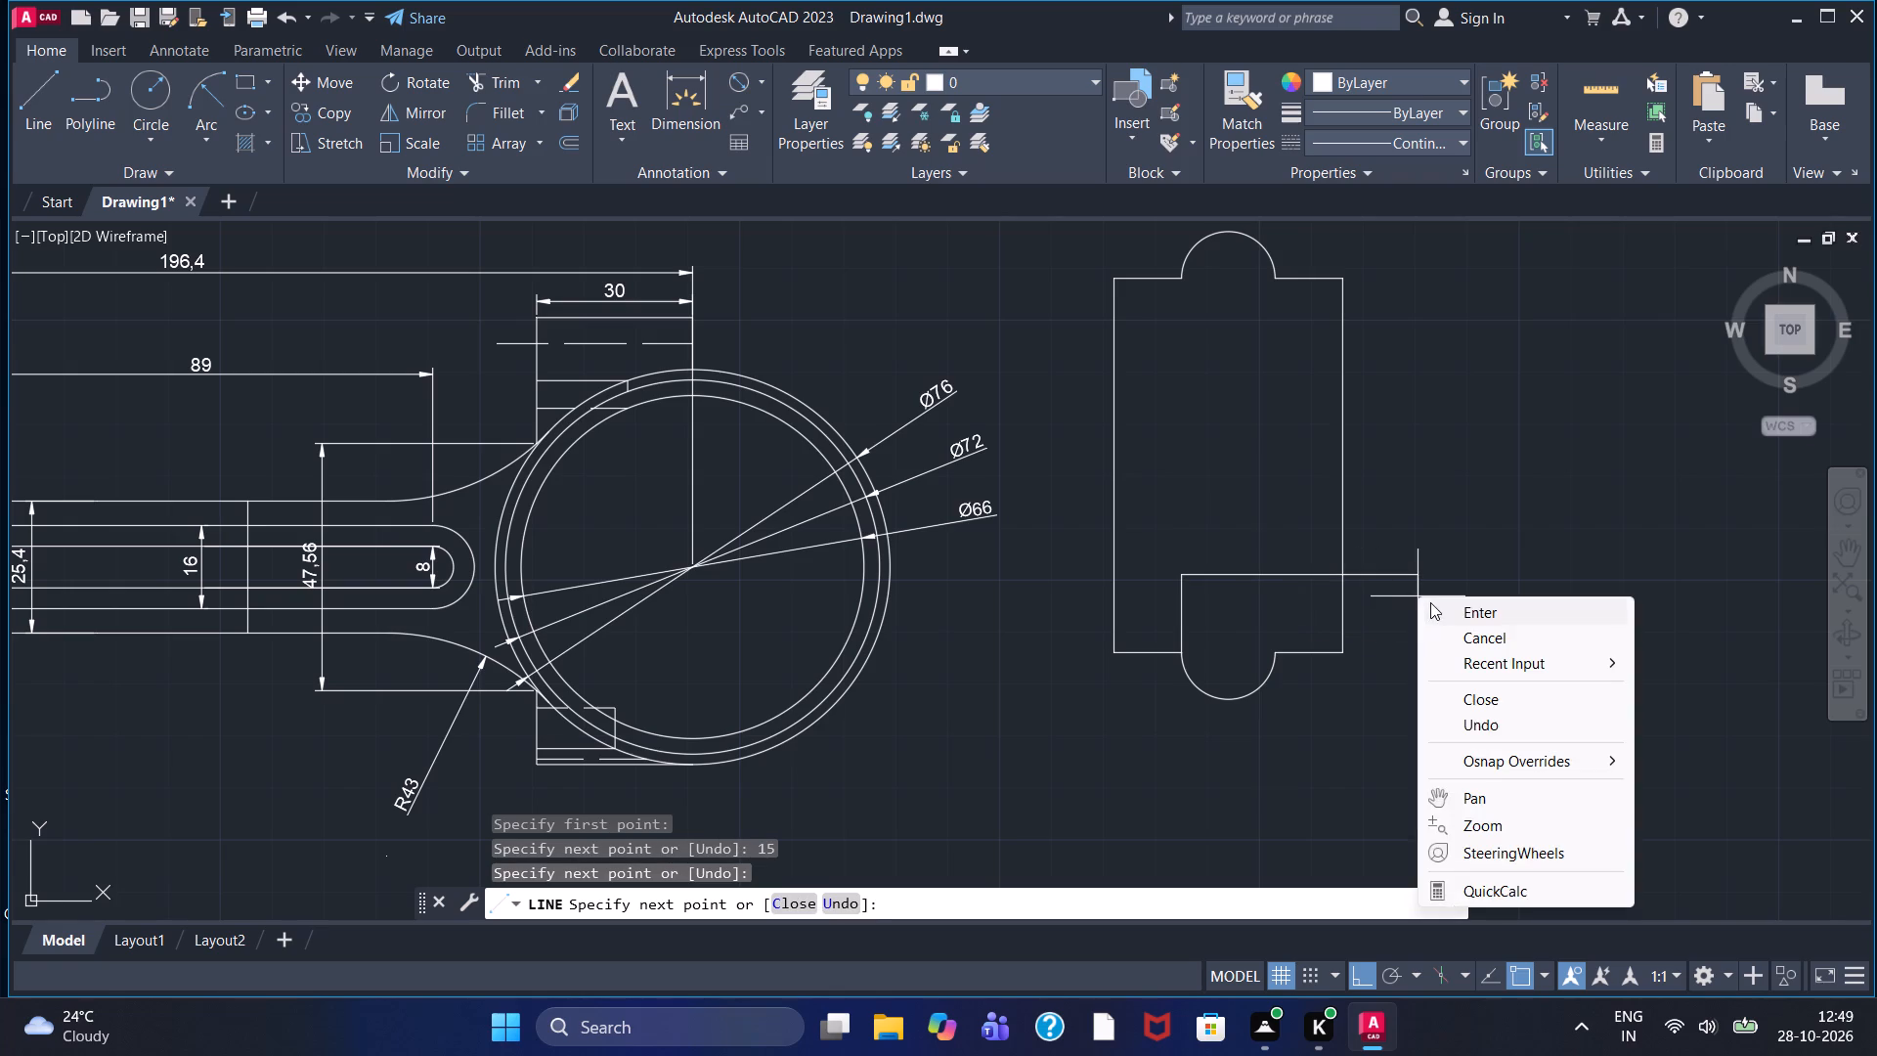
{"action": "left_click", "coordinate": [1434, 605]}
Draw a horizontal line from the top of that 15-long line leftward past the rectangle's left edge.
{"action": "left_click", "coordinate": [25, 94]}
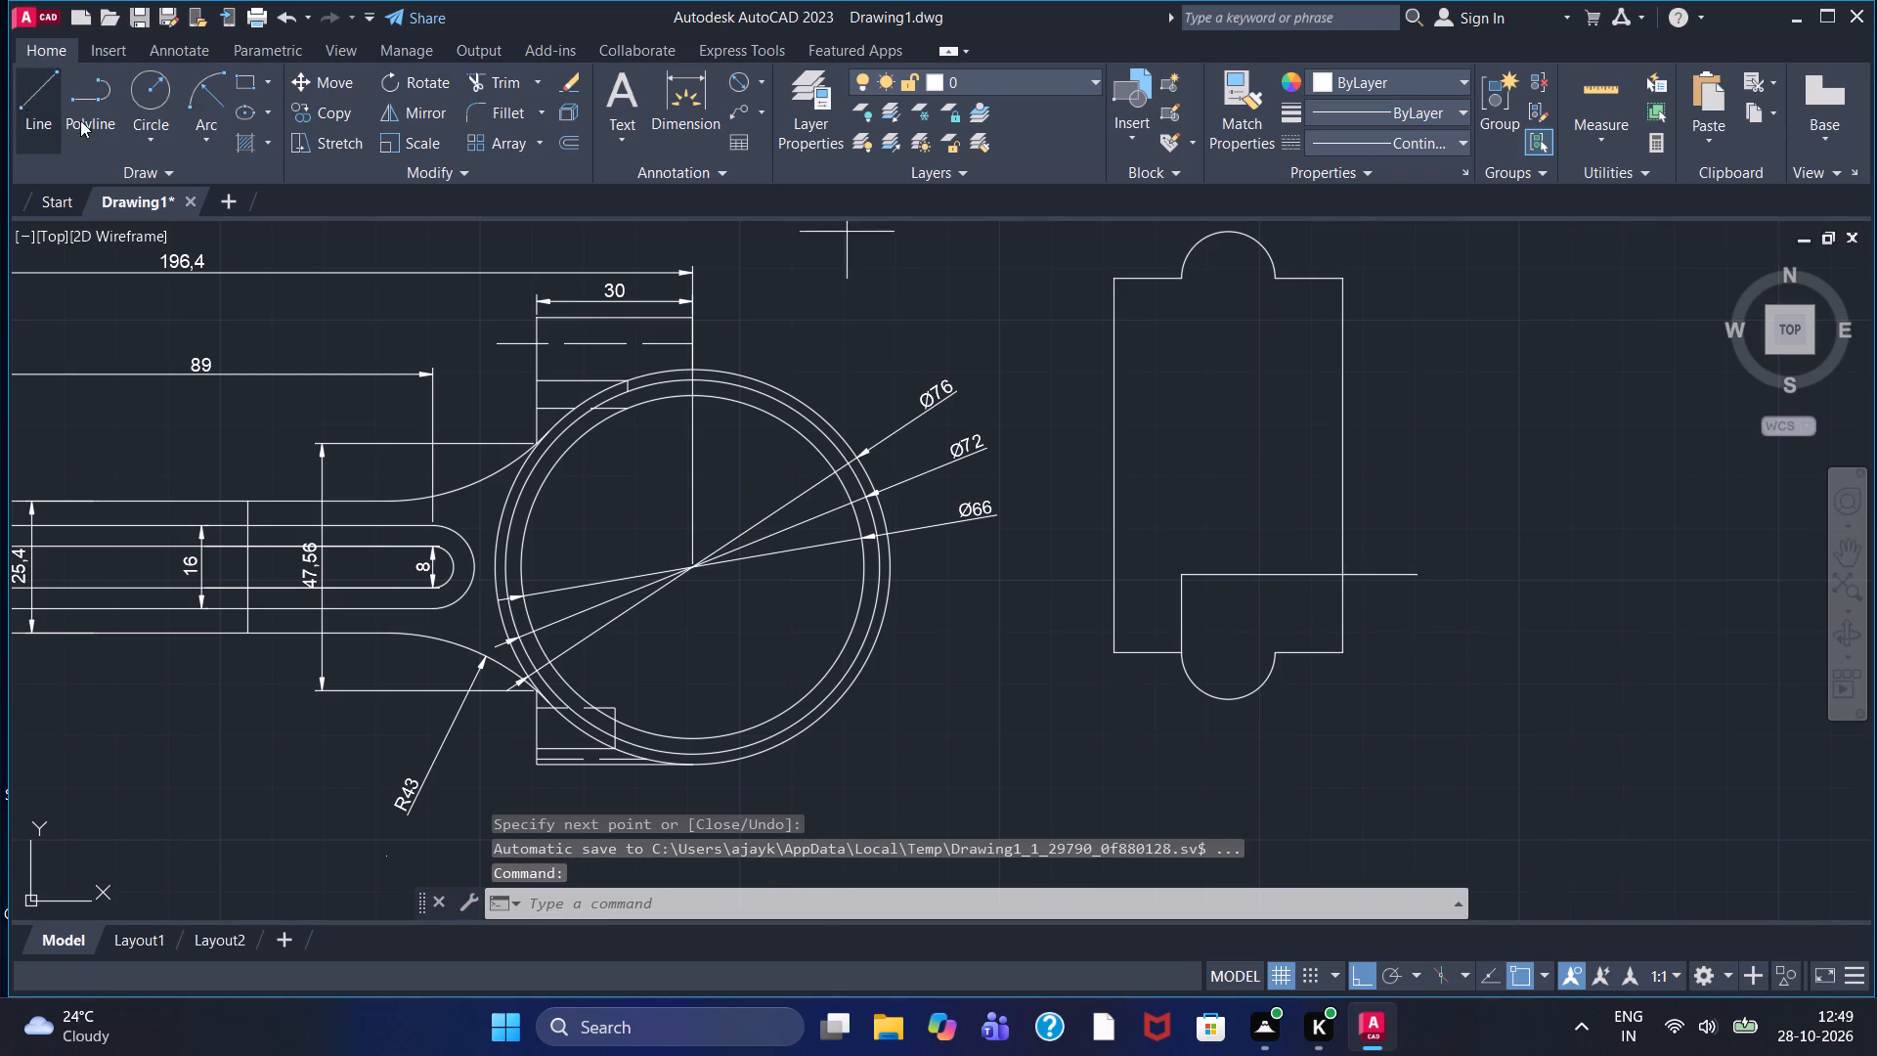
{"action": "left_click", "coordinate": [1177, 578]}
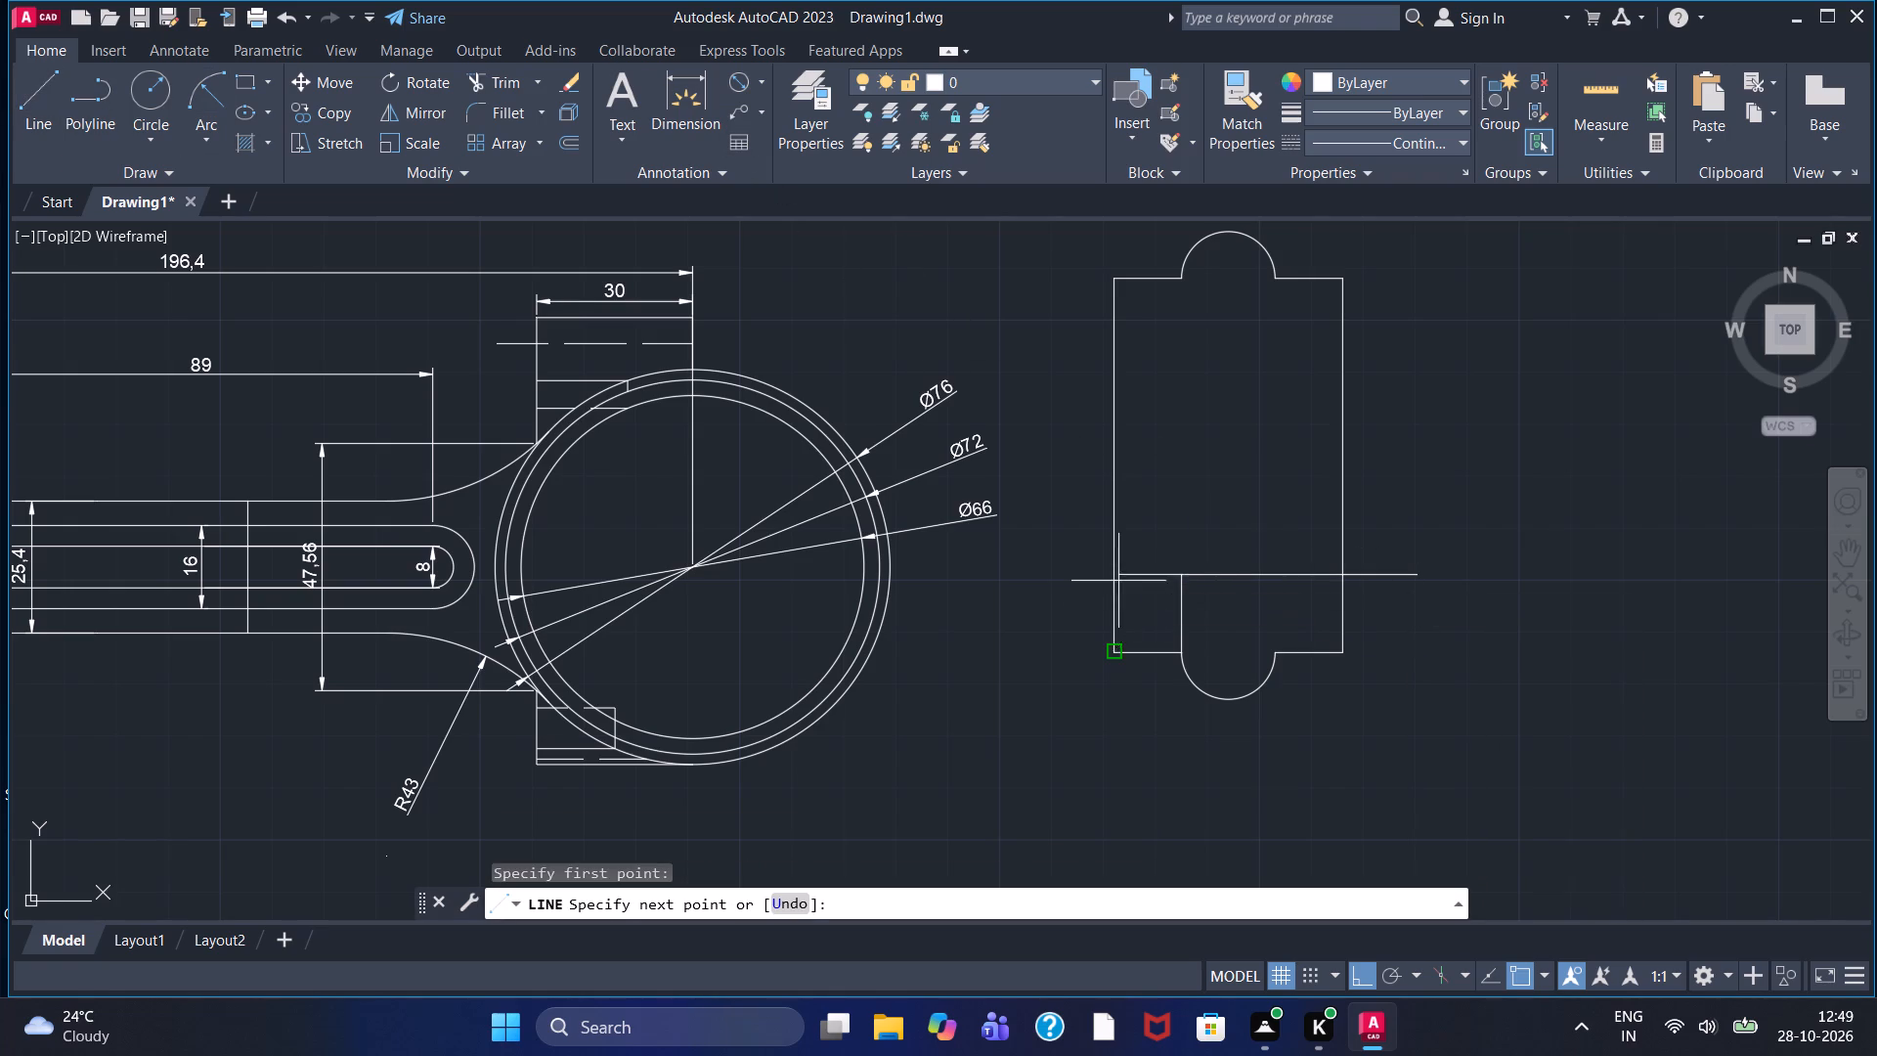
{"action": "left_click", "coordinate": [1075, 572]}
{"action": "right_click", "coordinate": [1075, 572]}
{"action": "left_click", "coordinate": [1102, 590]}
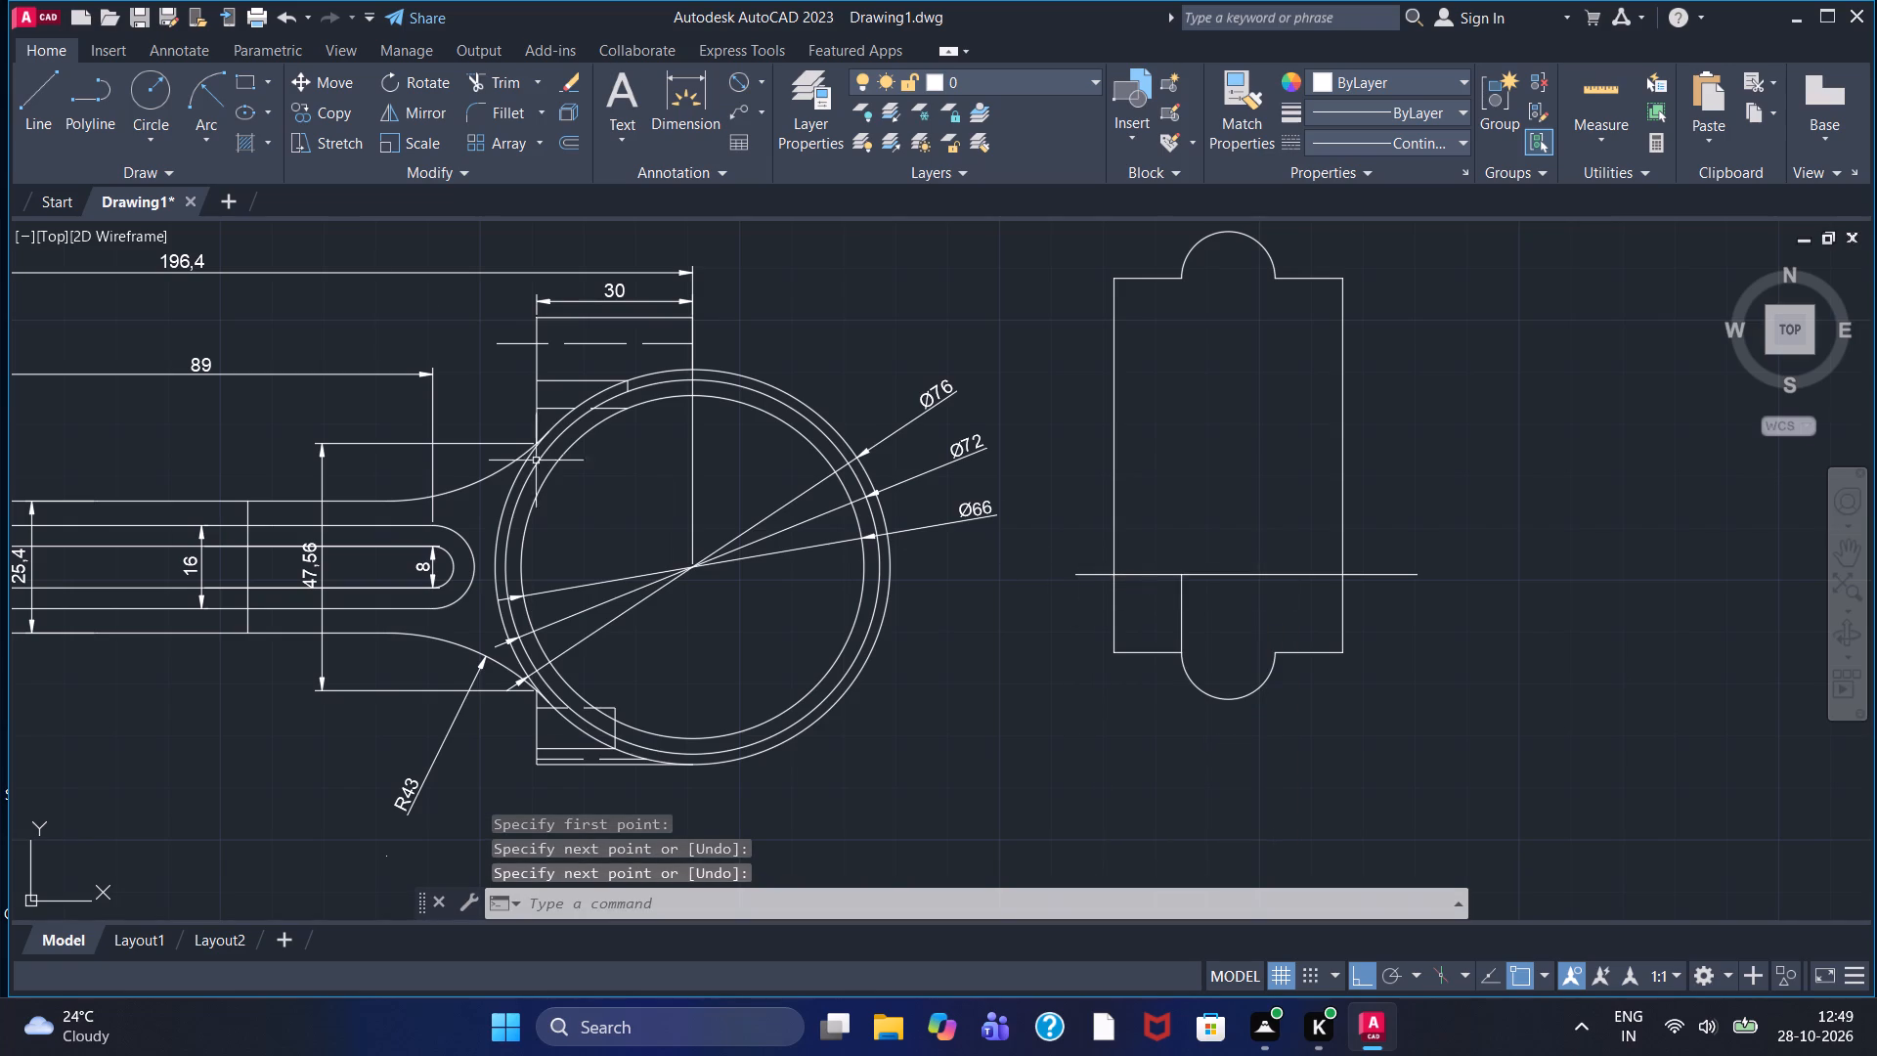
Draw a vertical line from the bottom arc's right end up past the lower horizontal line.
{"action": "left_click", "coordinate": [41, 113]}
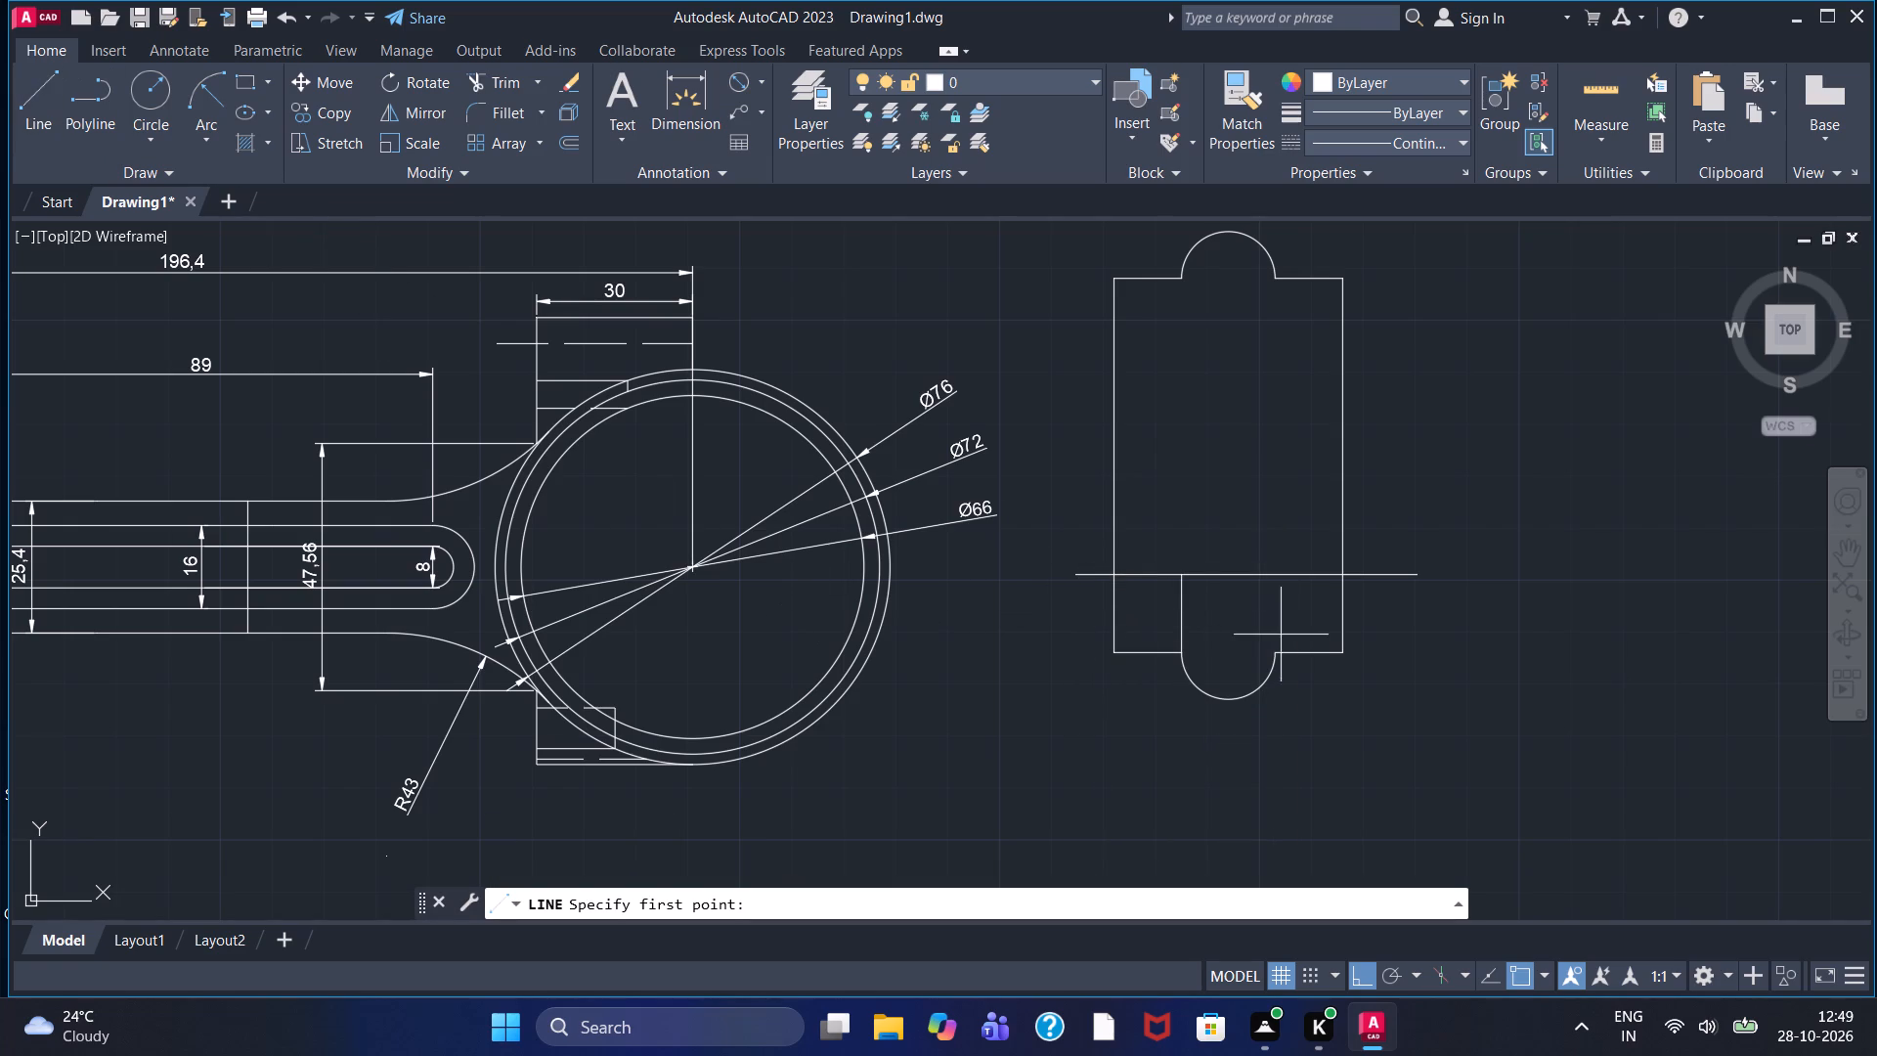
{"action": "left_click_drag", "start_coordinate": [1274, 660], "coordinate": [1275, 650]}
{"action": "left_click", "coordinate": [1267, 536]}
{"action": "right_click", "coordinate": [1267, 536]}
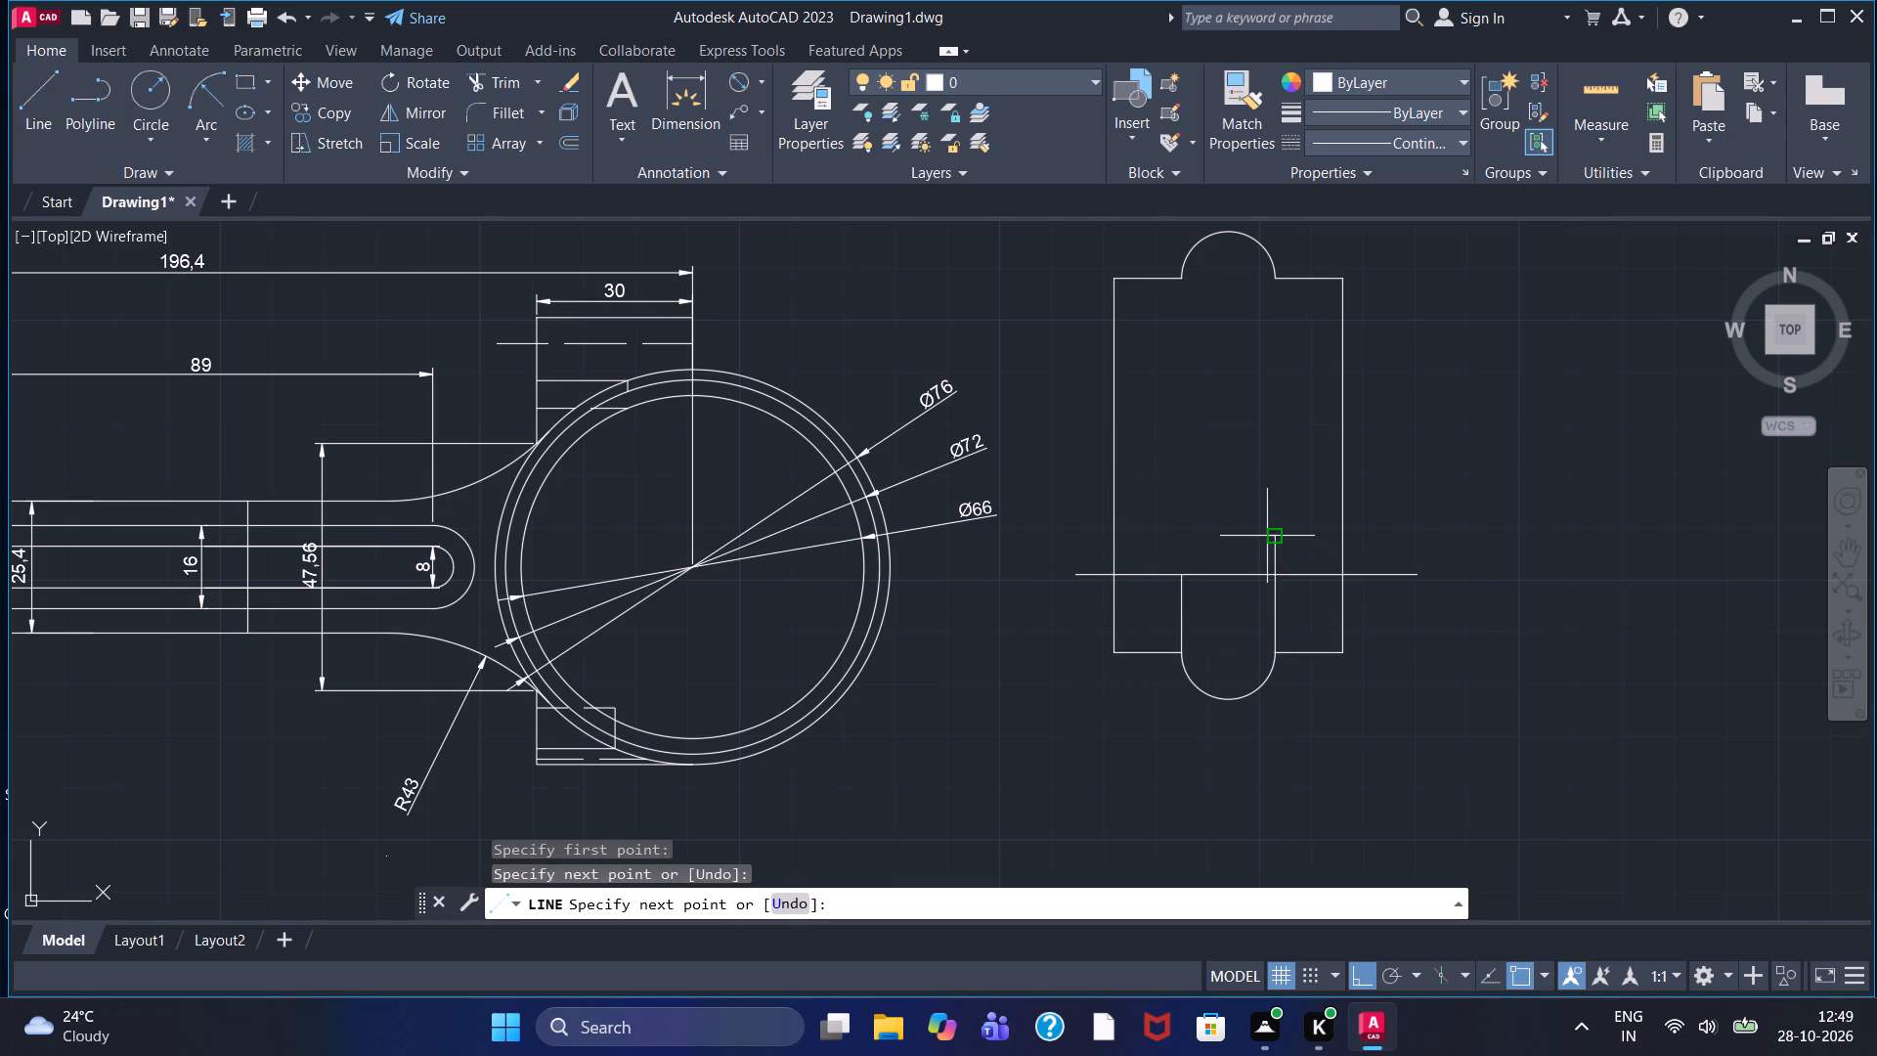
{"action": "left_click", "coordinate": [1288, 547]}
Trim the lower horizontal line's overhangs beyond both rectangle sides and the right vertical line's excess above it.
{"action": "scroll", "coordinate": [1243, 615], "scroll_direction": "up", "scroll_amount": 1}
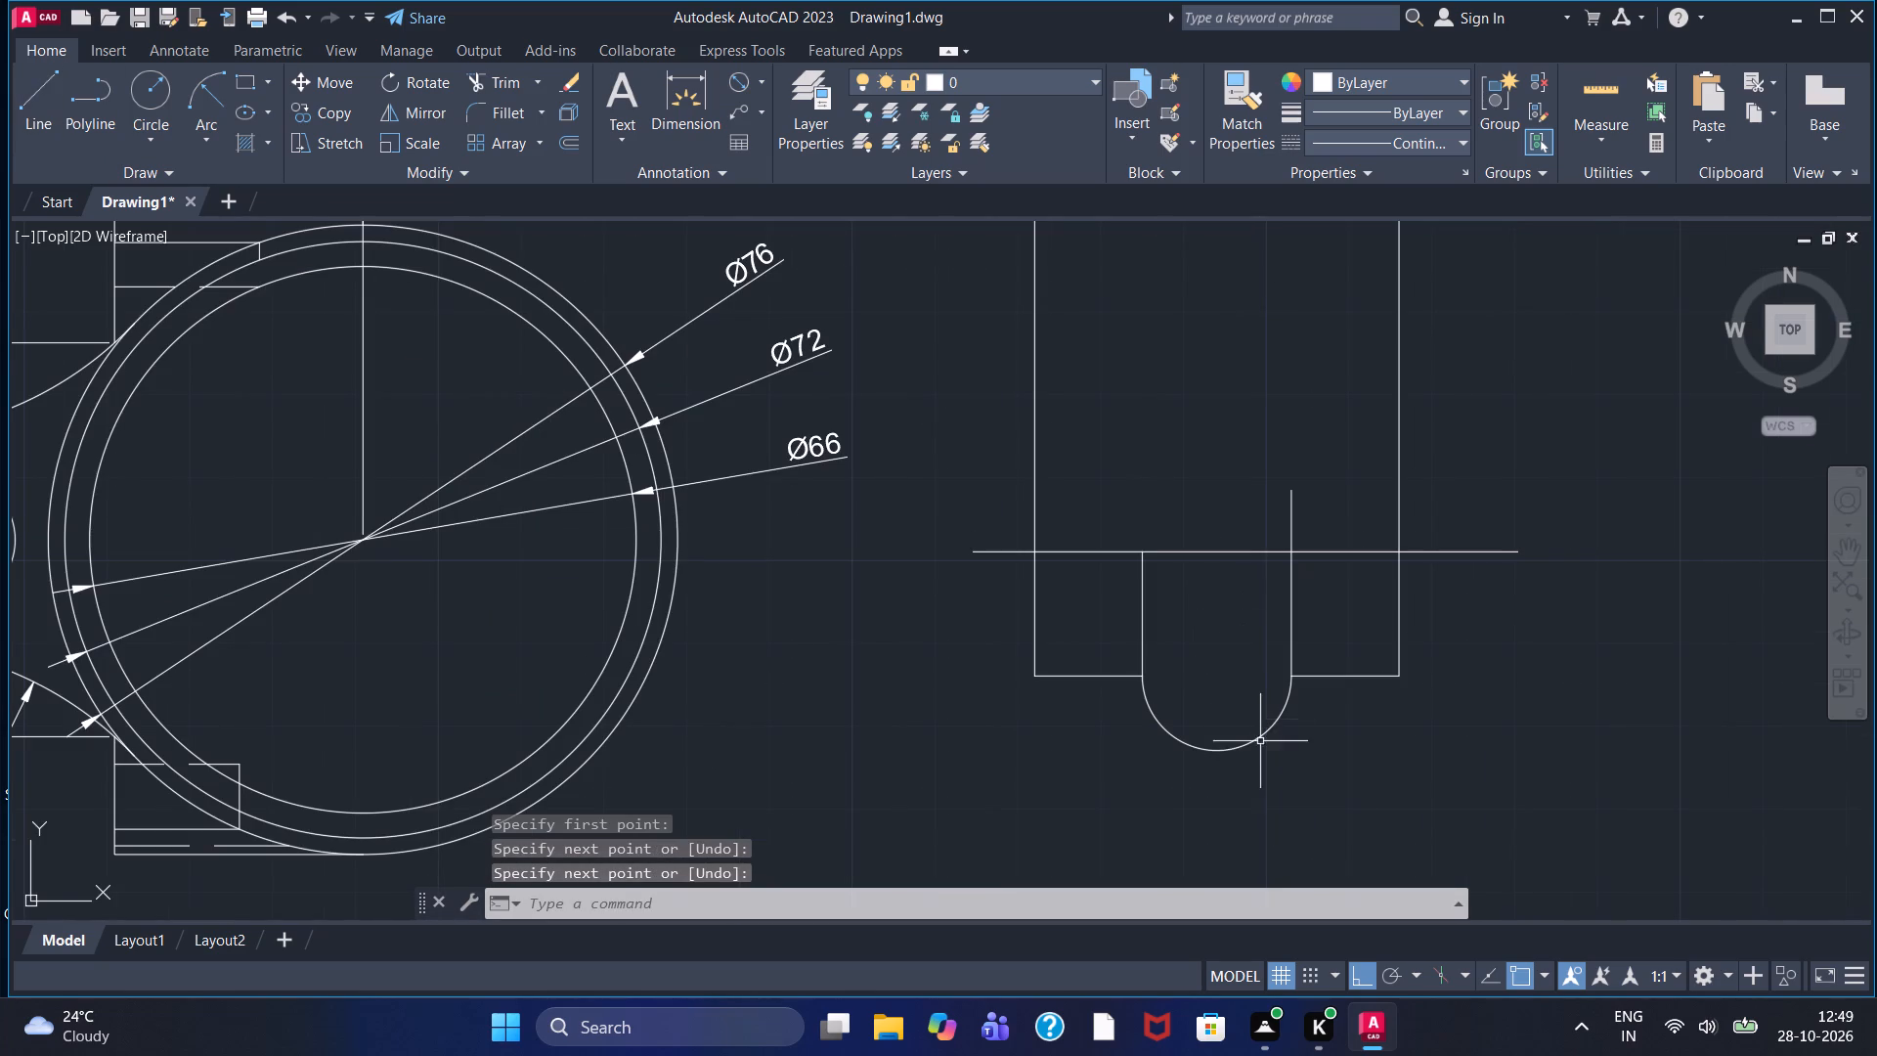
{"action": "left_click", "coordinate": [492, 77]}
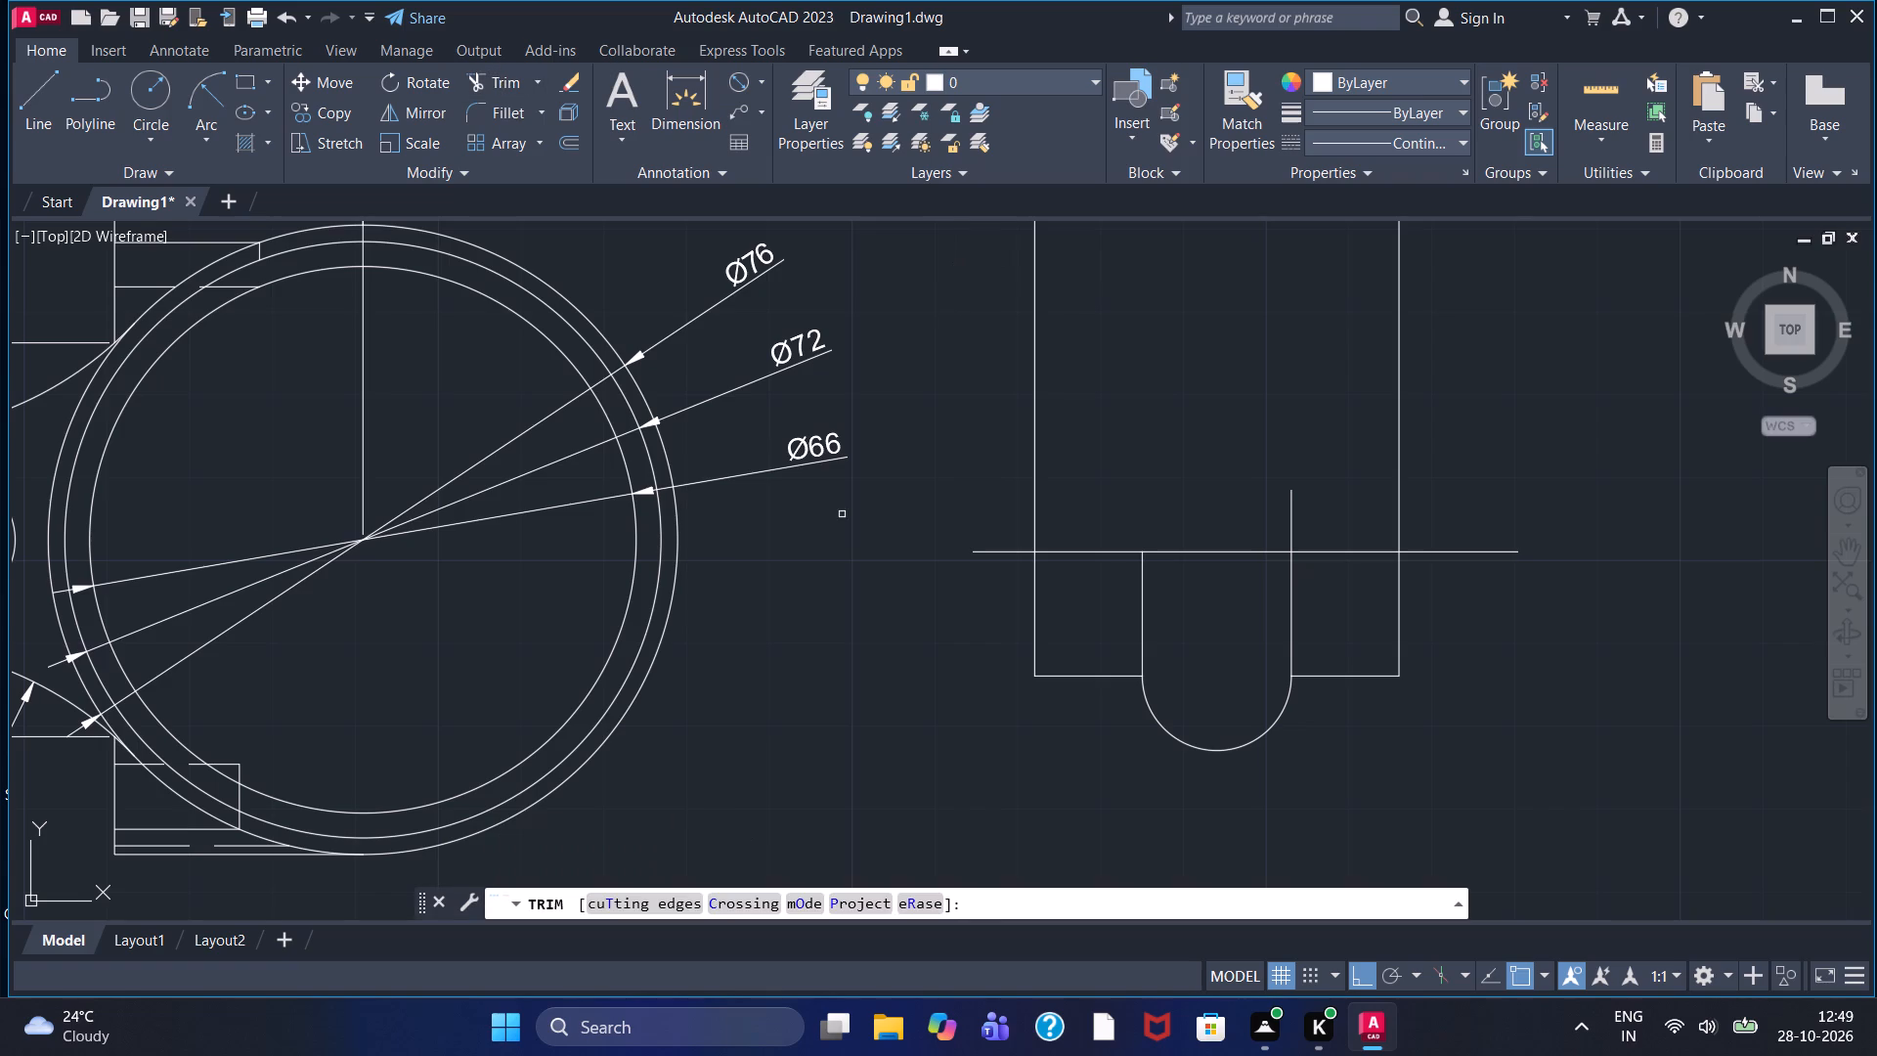
{"action": "left_click", "coordinate": [1001, 552]}
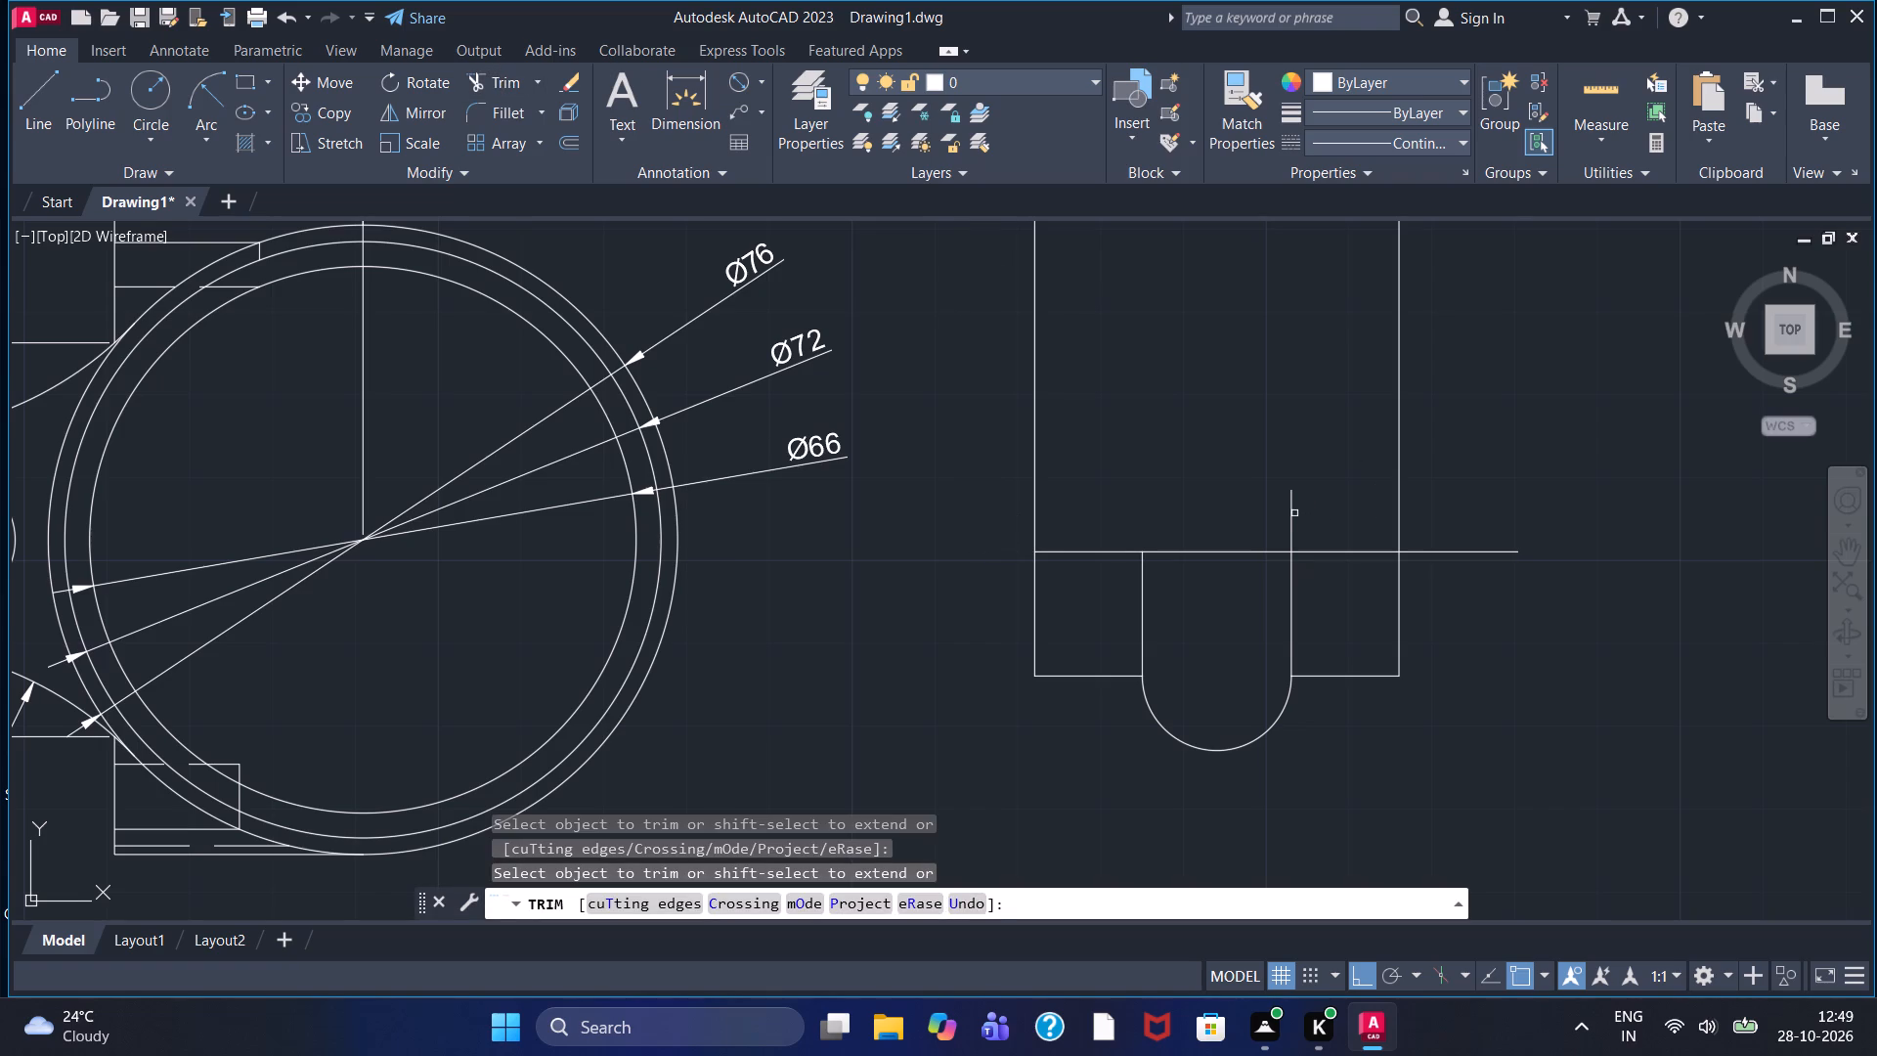
{"action": "left_click", "coordinate": [1294, 513]}
{"action": "left_click", "coordinate": [1446, 553]}
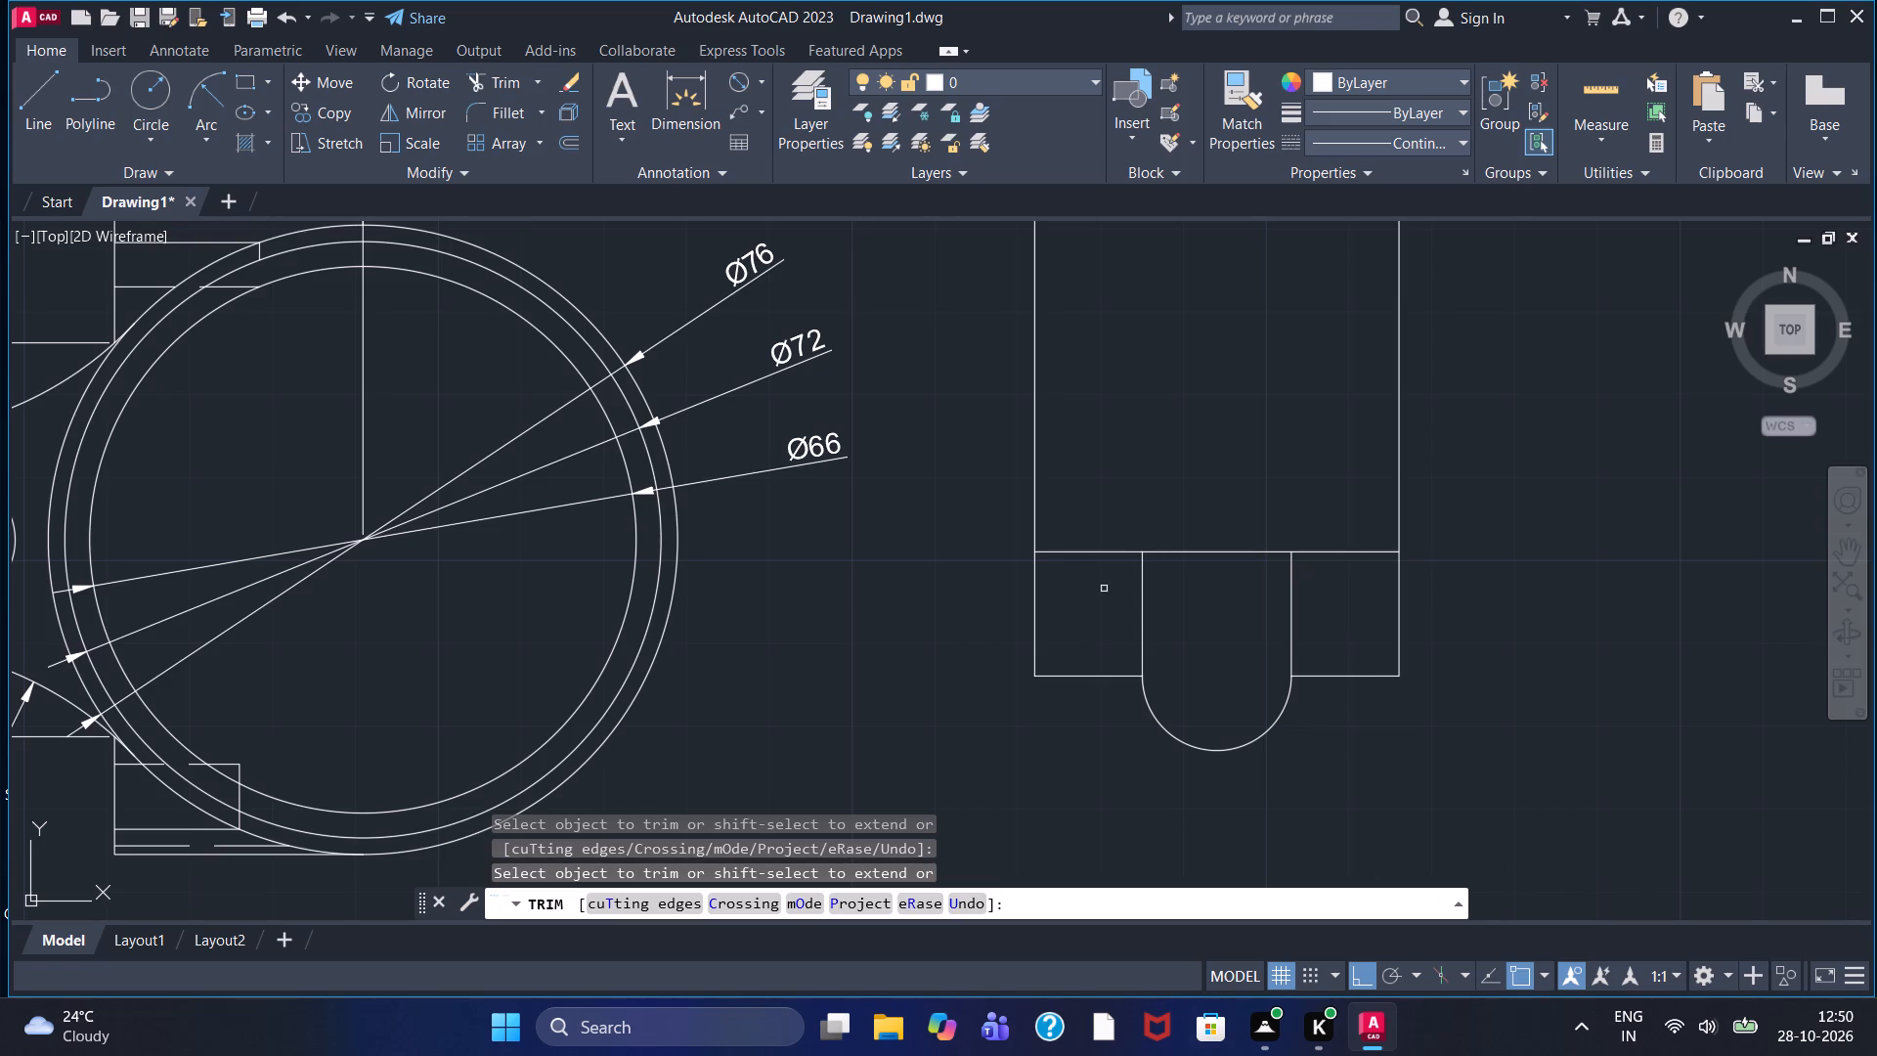
Draw a 15-long line down from the top arc's left end, continuing about 50 horizontally right past the rectangle's edge.
{"action": "left_click", "coordinate": [17, 114]}
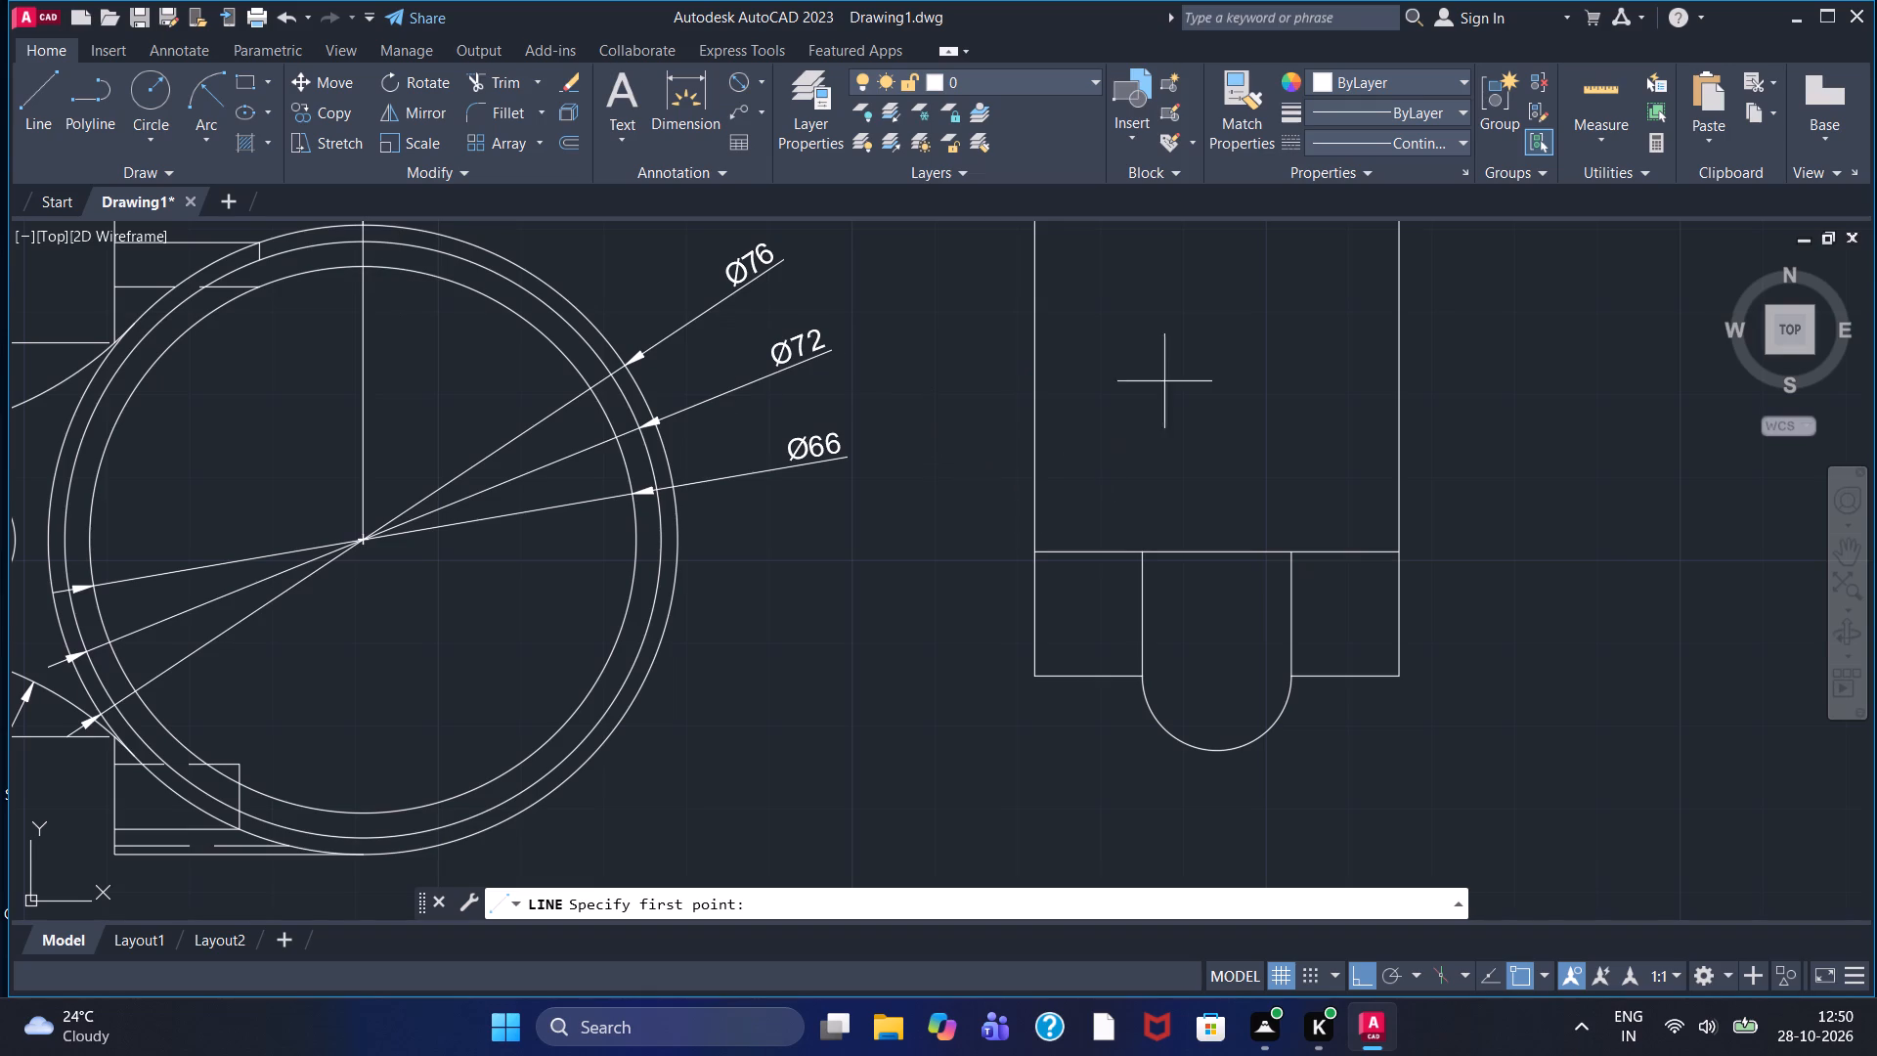
{"action": "scroll", "coordinate": [1177, 390], "scroll_direction": "down", "scroll_amount": 1}
{"action": "middle_click_drag", "start_coordinate": [1177, 399], "coordinate": [1146, 791]}
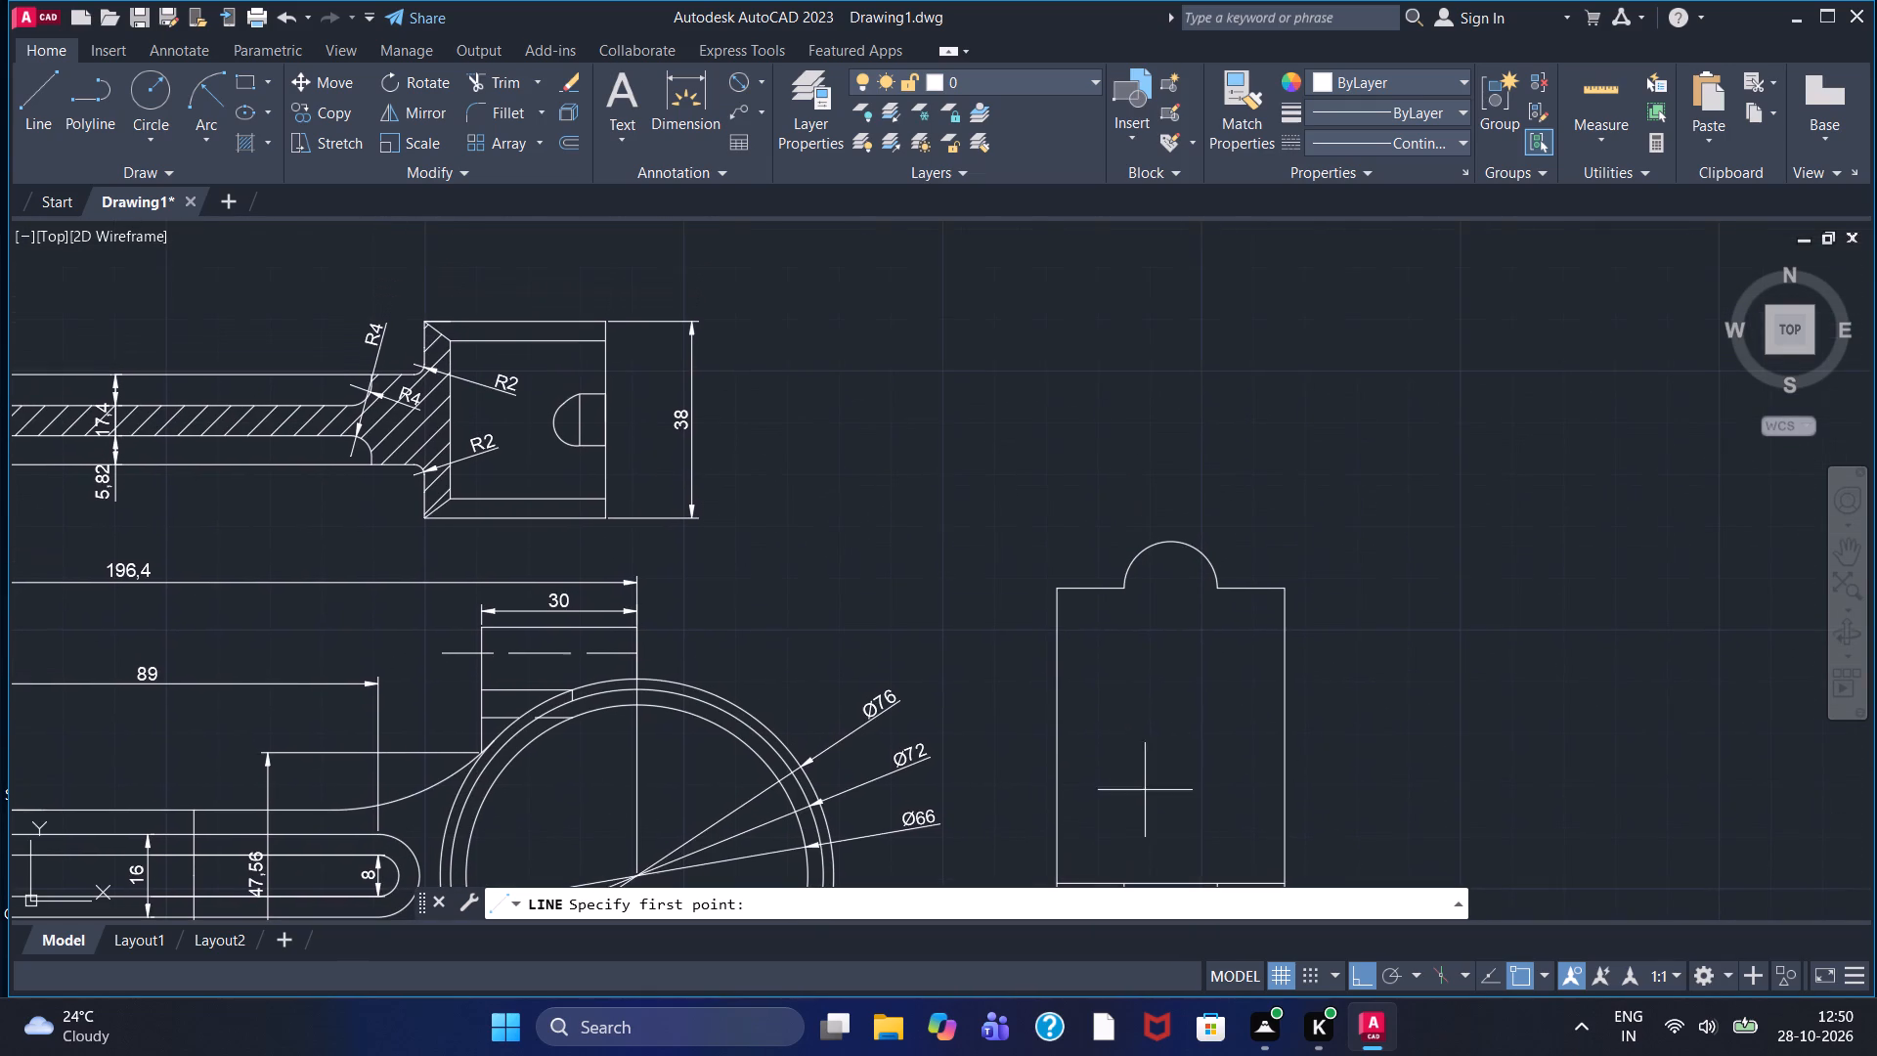
{"action": "left_click", "coordinate": [45, 106]}
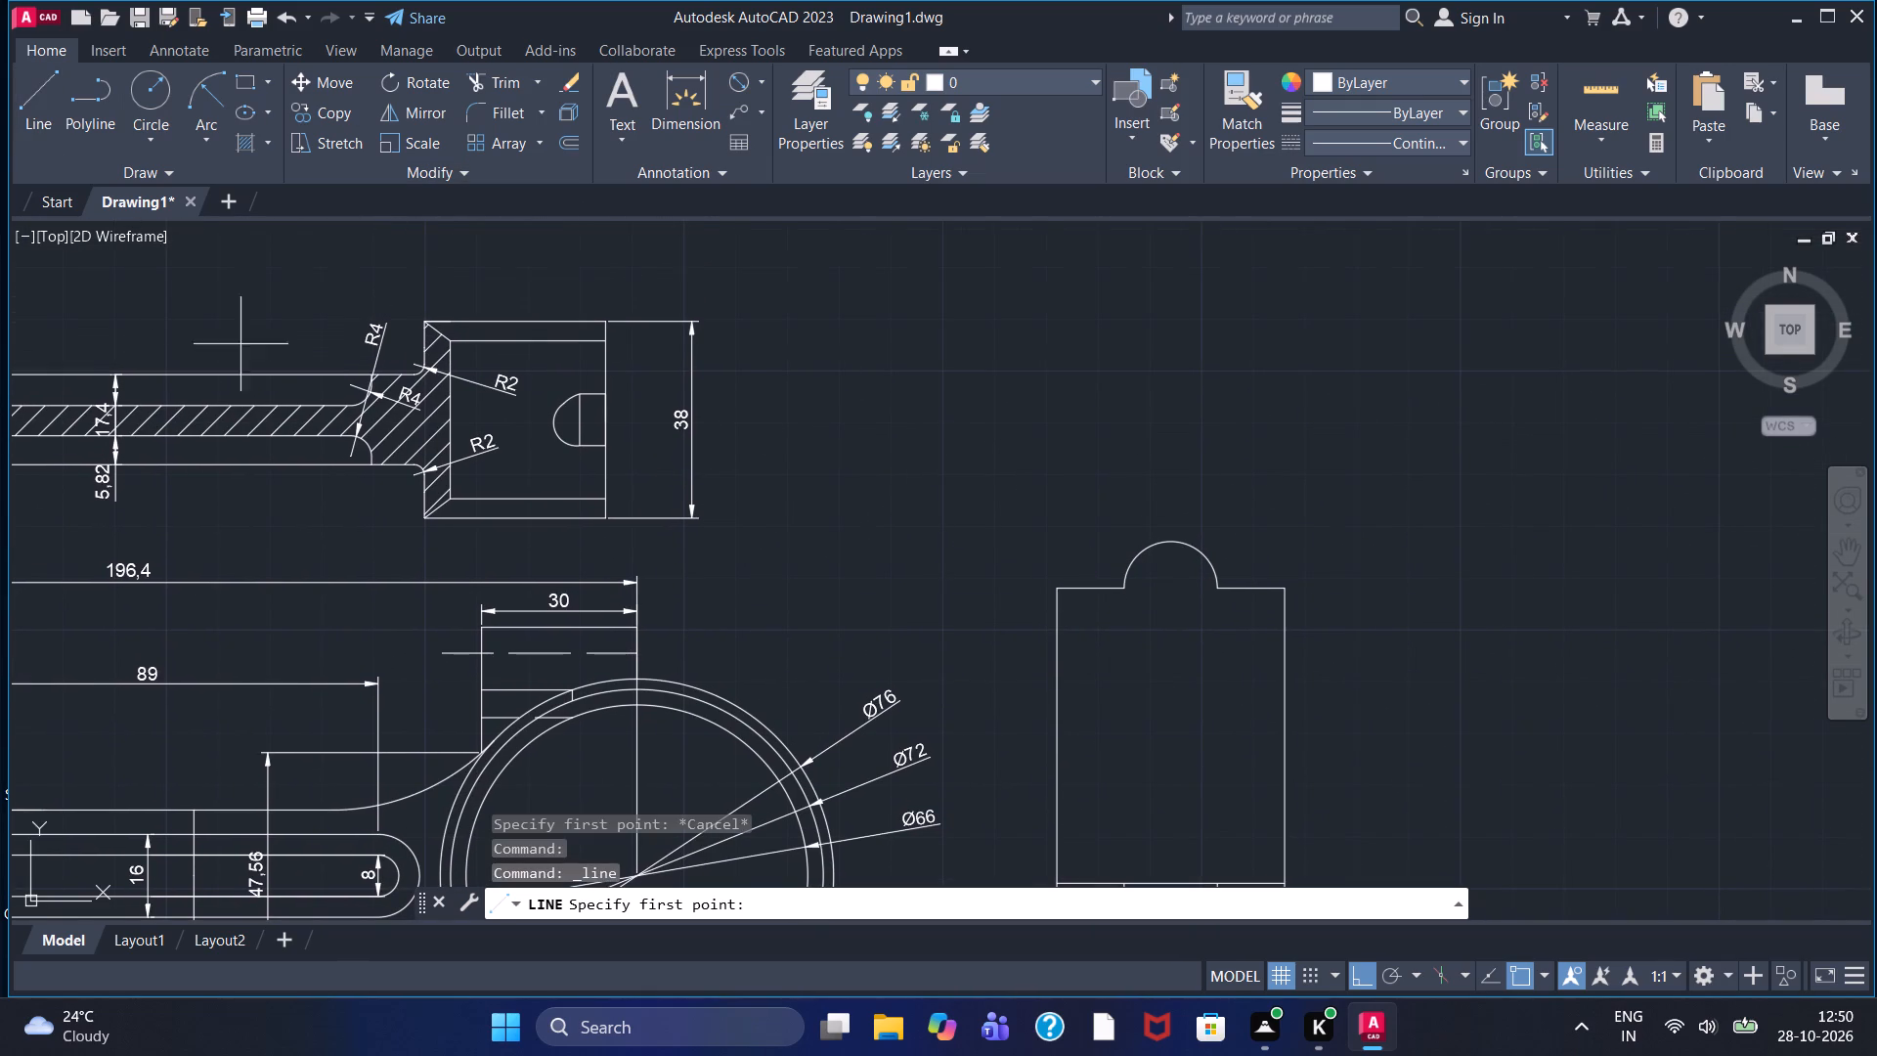
{"action": "left_click", "coordinate": [1125, 593]}
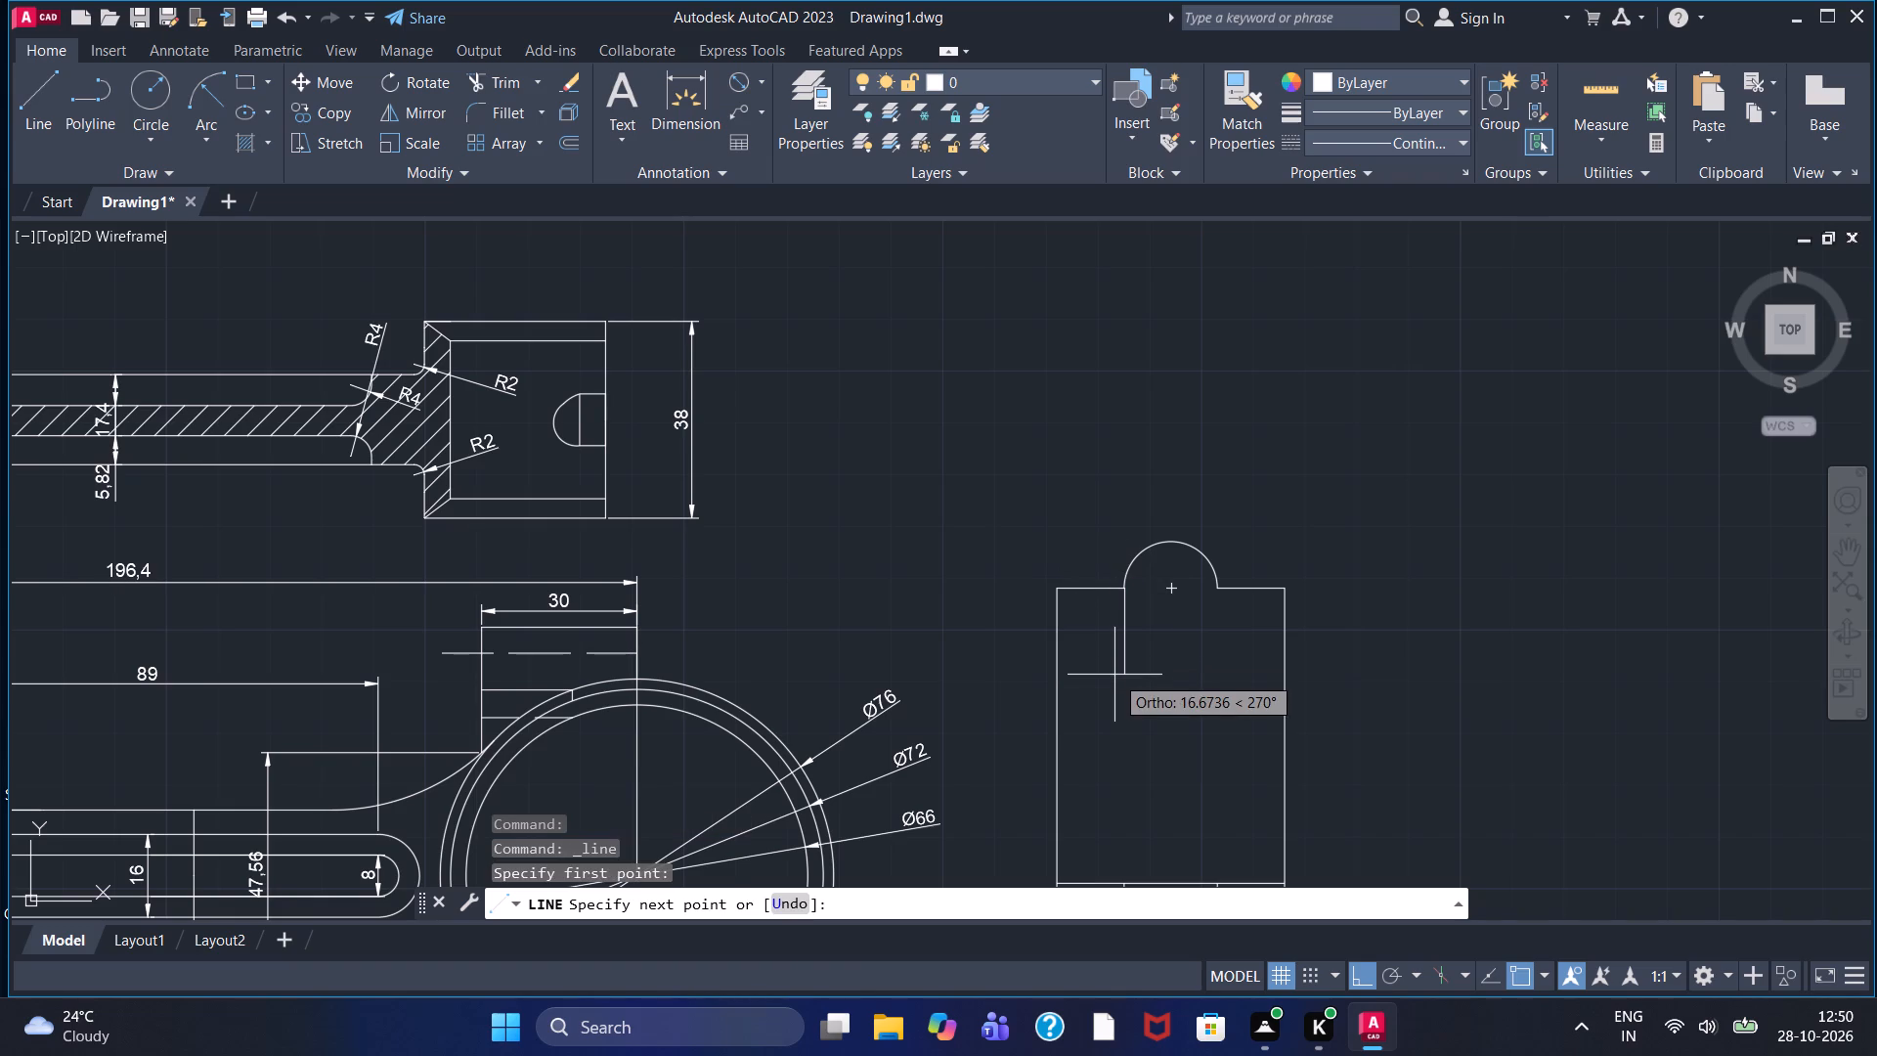
{"action": "type", "text": "15"}
{"action": "key", "text": "Return"}
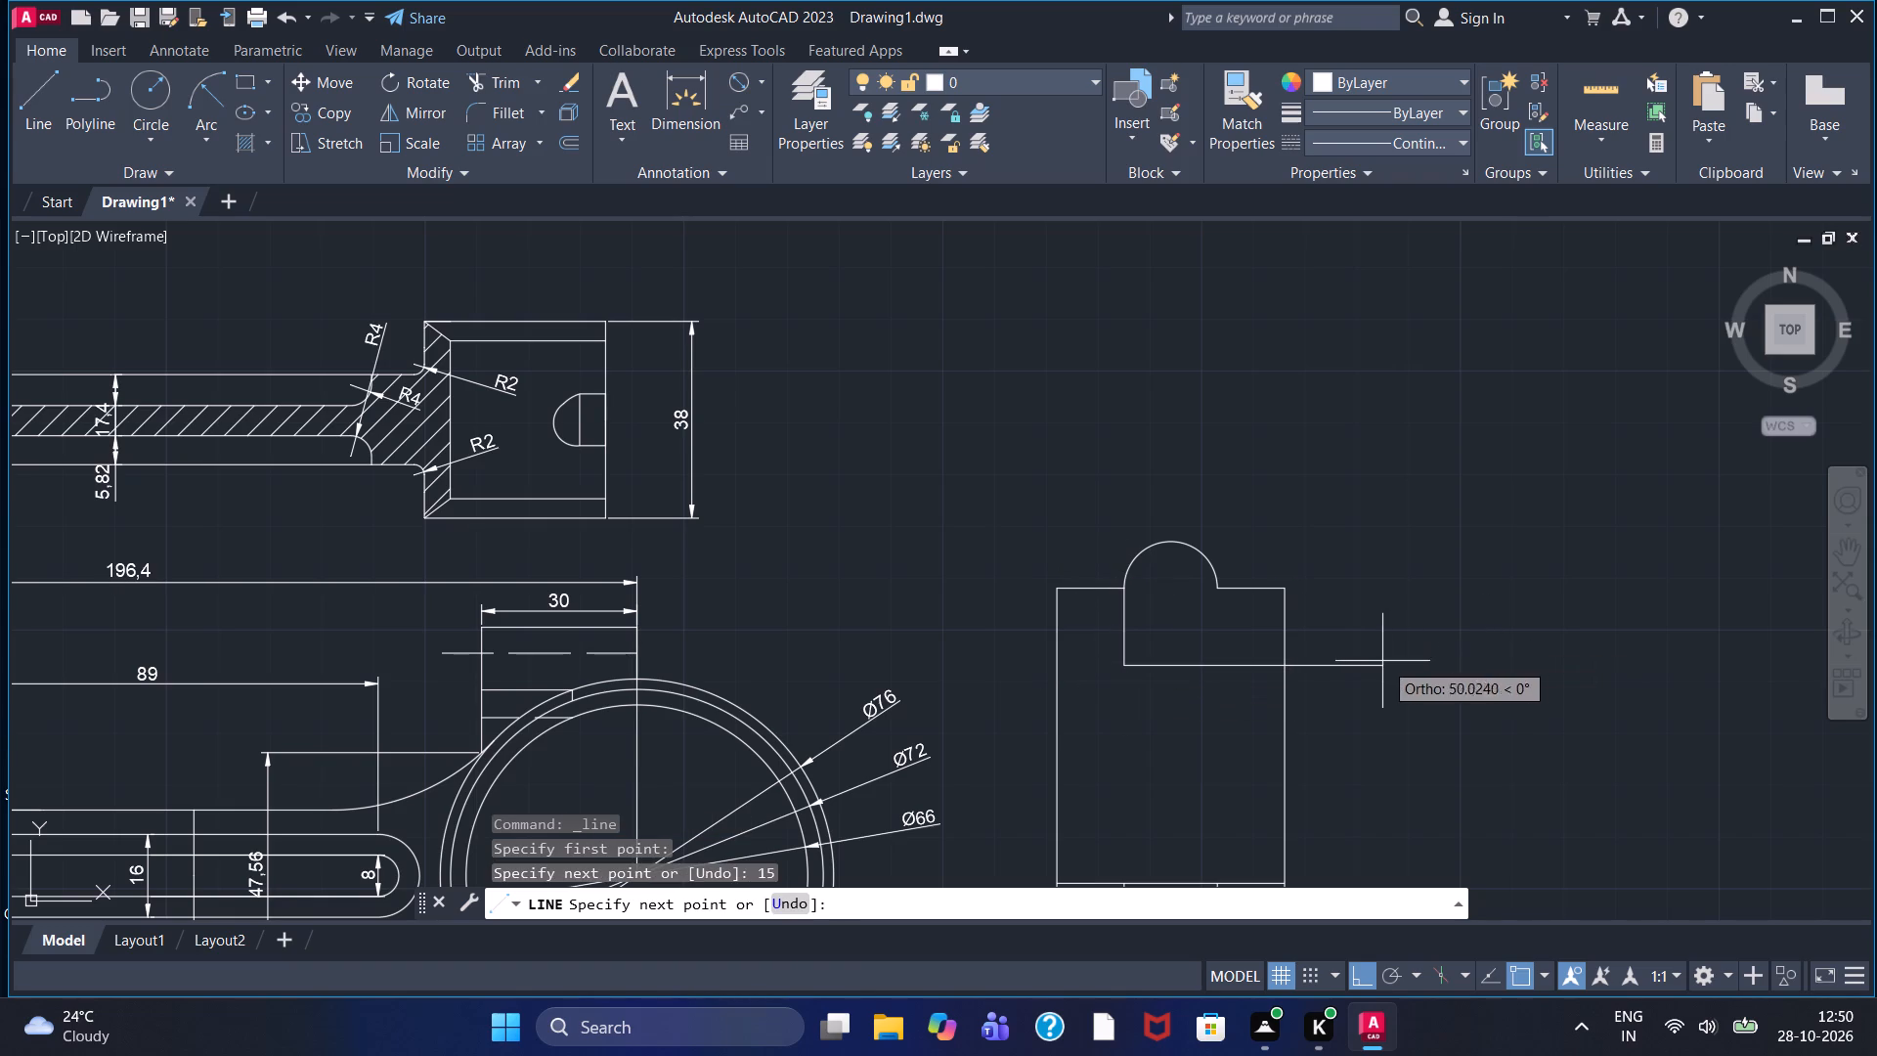
{"action": "left_click", "coordinate": [1382, 661]}
{"action": "right_click", "coordinate": [1382, 661]}
{"action": "left_click", "coordinate": [1418, 671]}
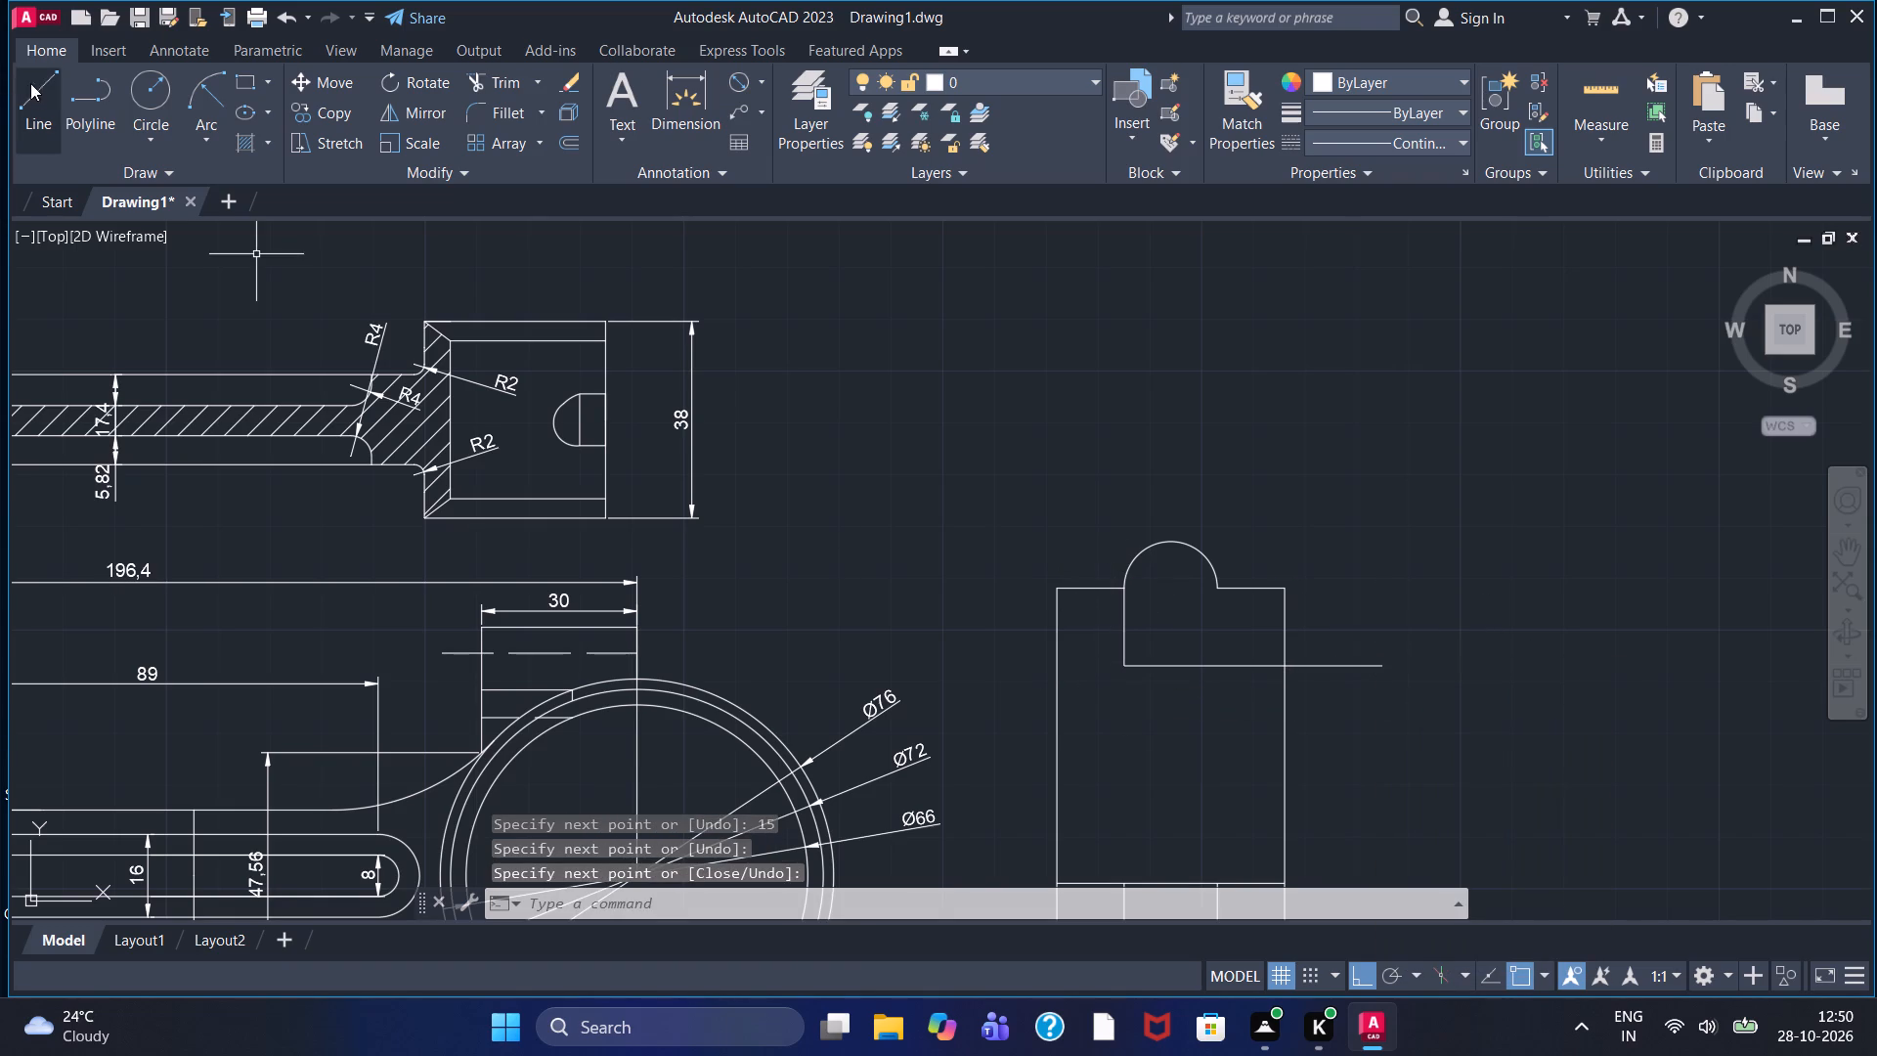
Draw a horizontal line from the lower end of the upper 15-long line leftward past the rectangle's left edge.
{"action": "left_click", "coordinate": [34, 89]}
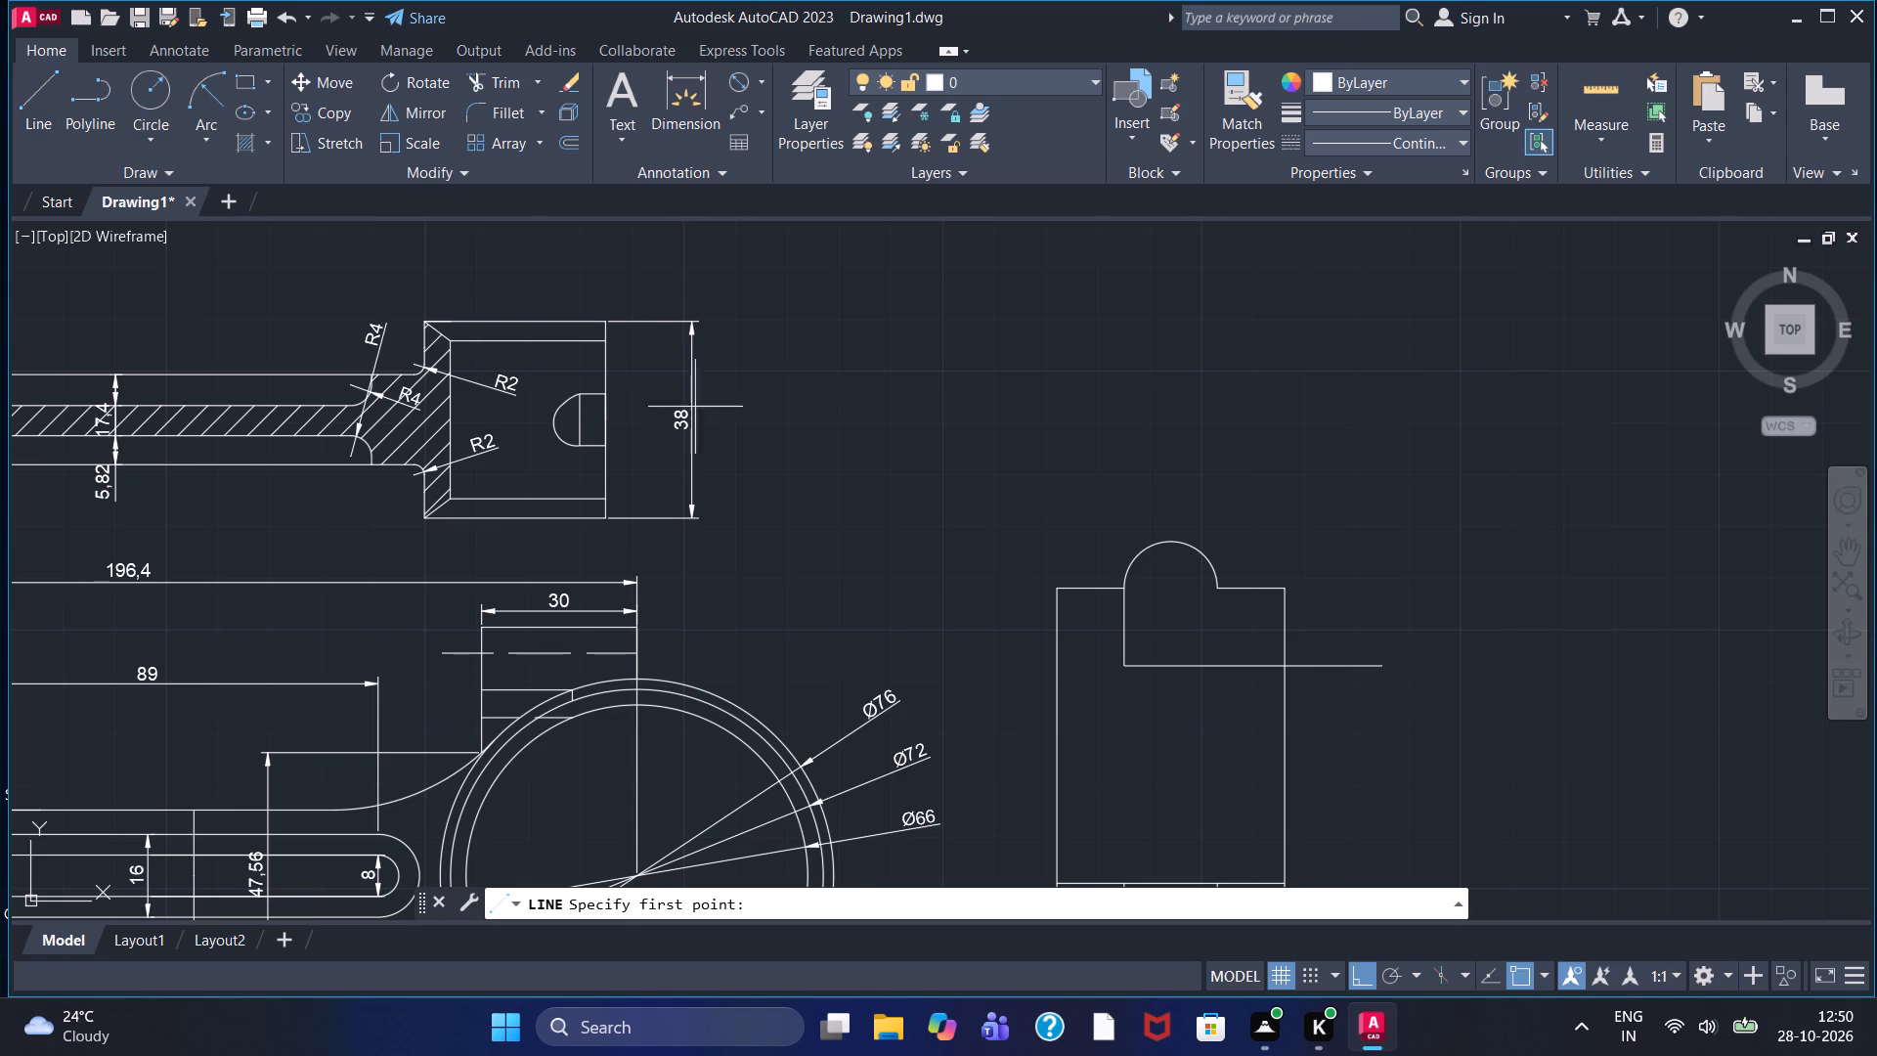
{"action": "left_click_drag", "start_coordinate": [1122, 668], "coordinate": [1103, 668]}
{"action": "double_click", "coordinate": [967, 676]}
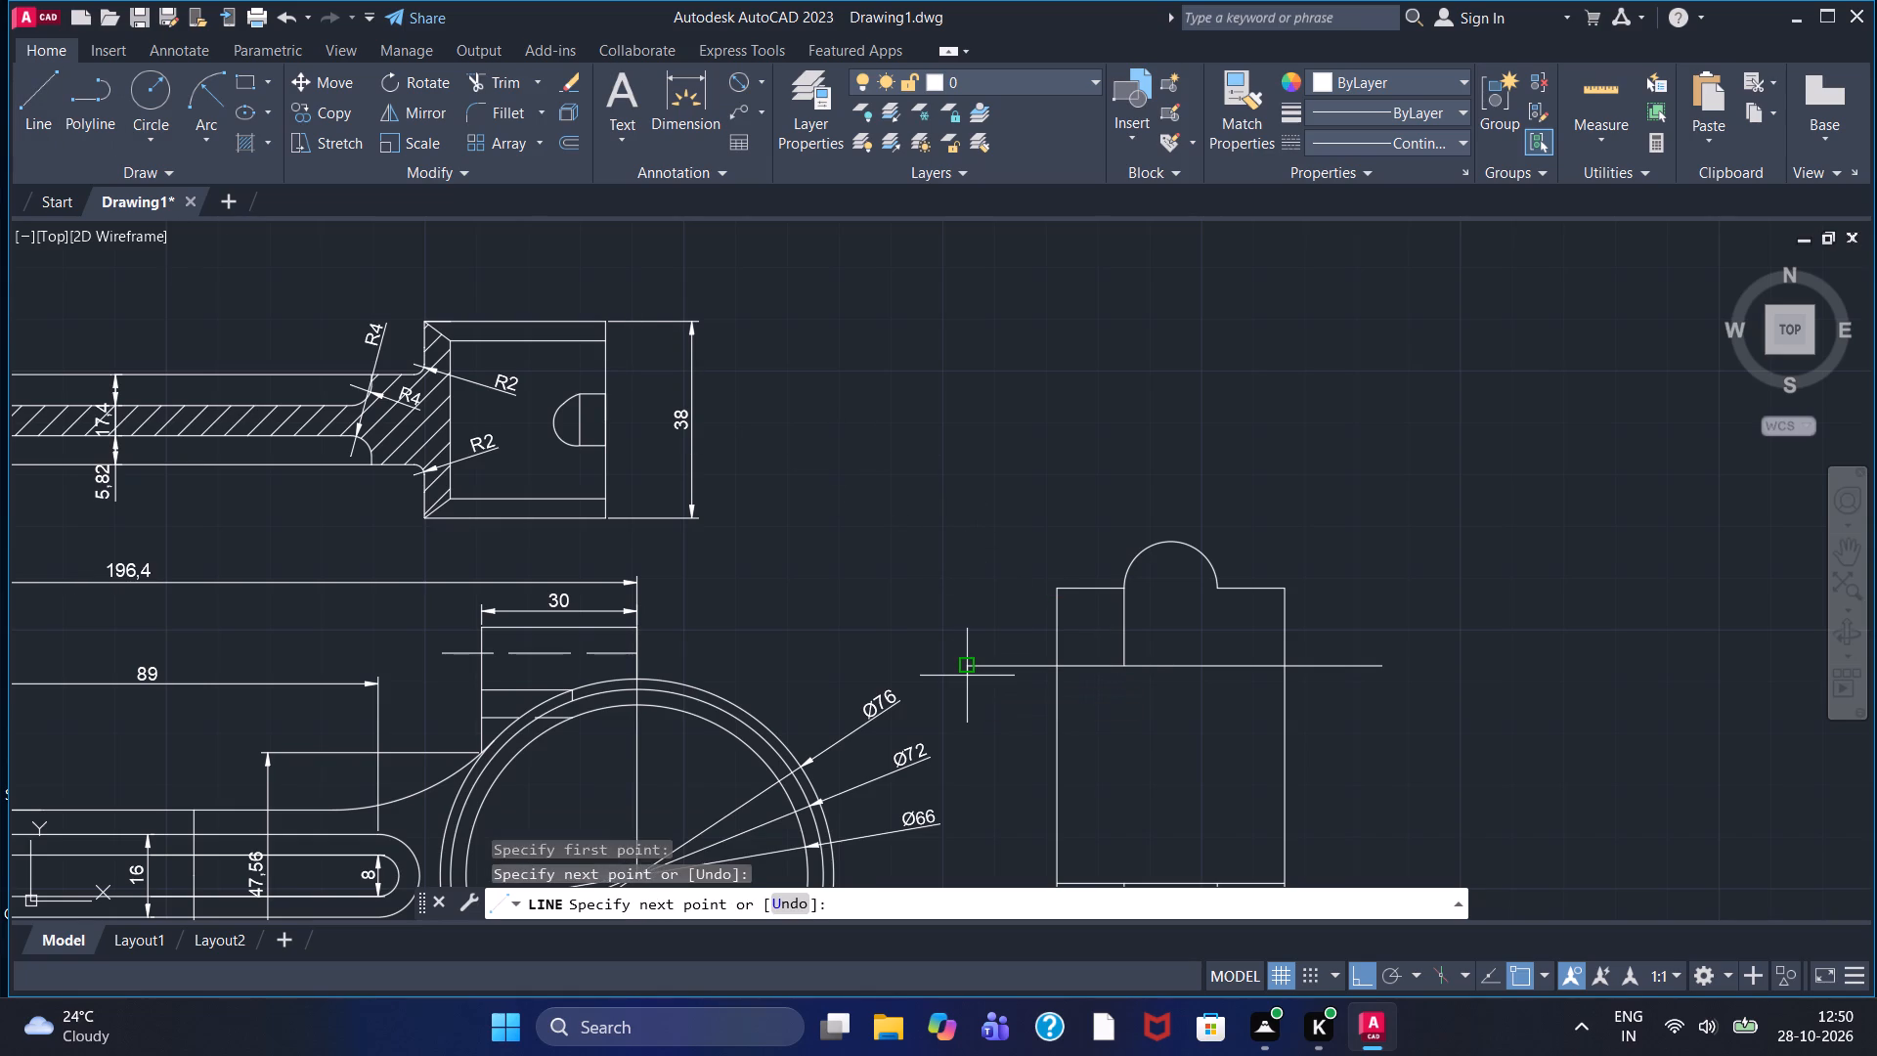
{"action": "right_click", "coordinate": [967, 676]}
{"action": "left_click", "coordinate": [983, 693]}
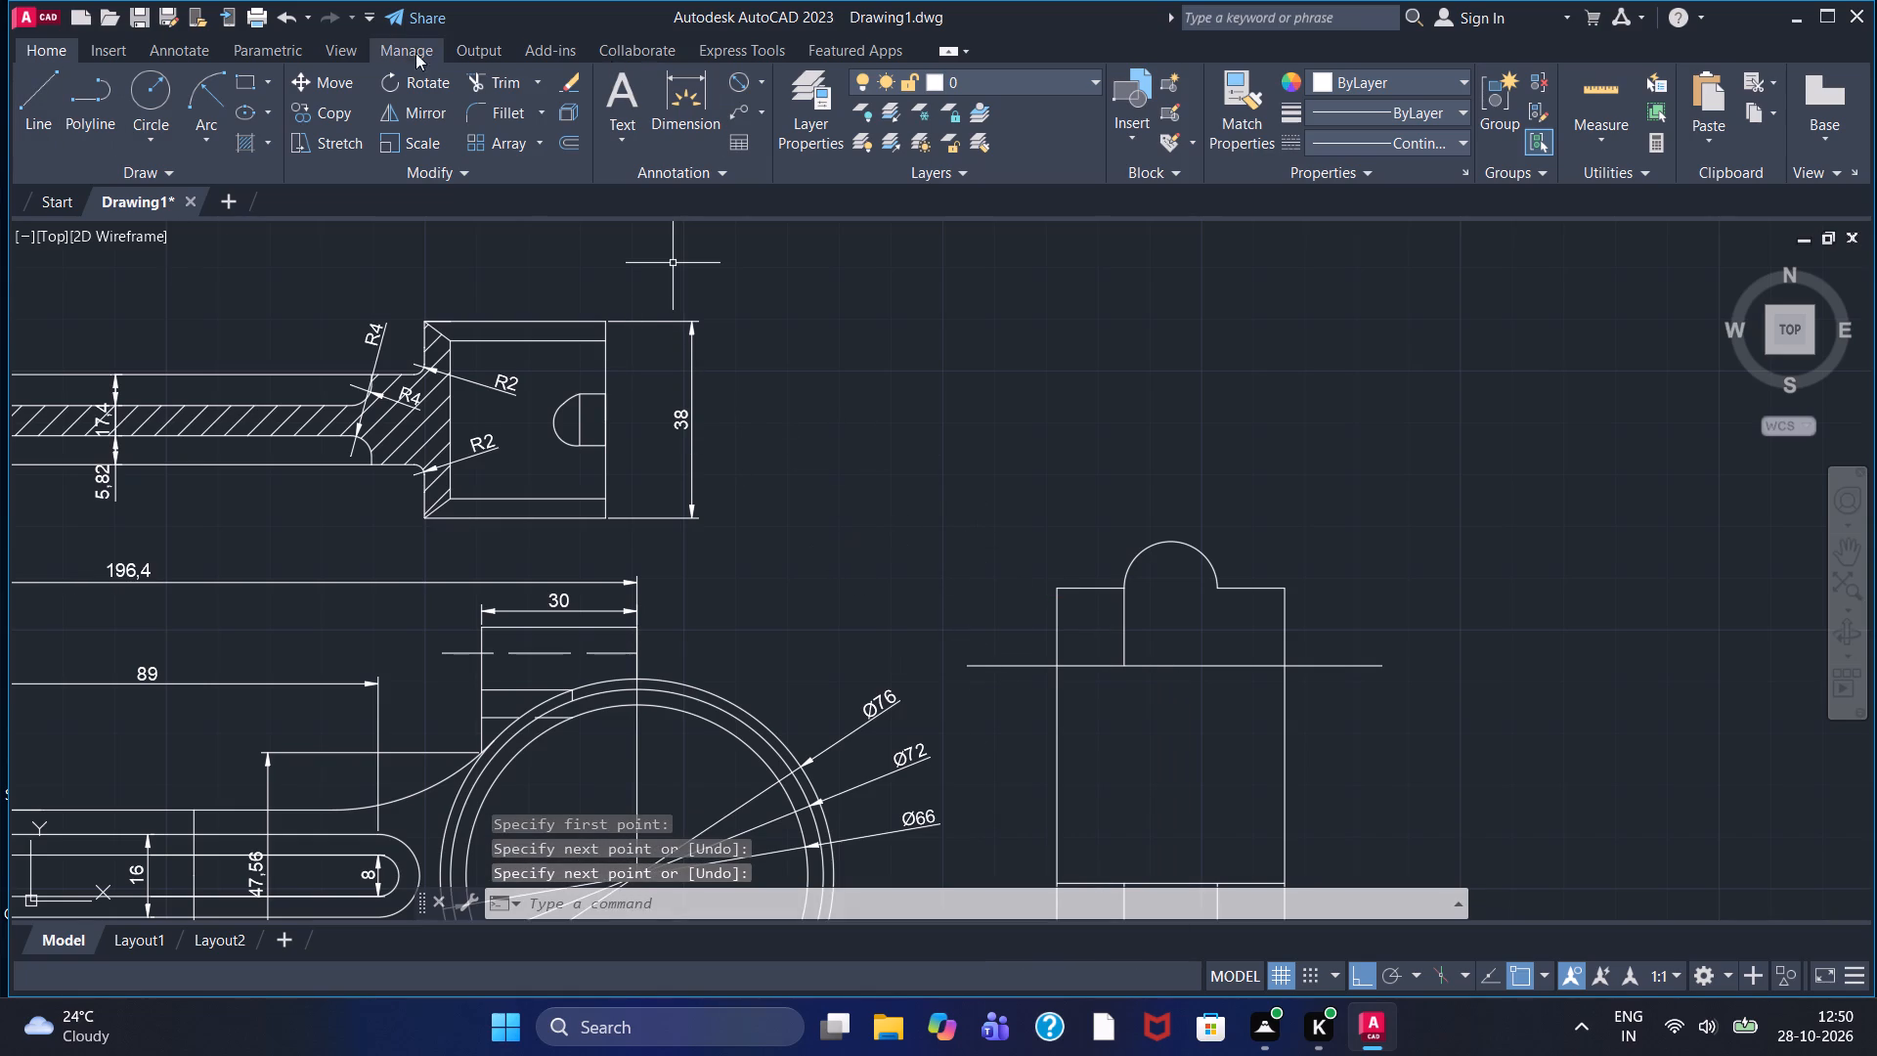
Trim the upper horizontal line's overhangs beyond the rectangle's left and right edges.
{"action": "left_click", "coordinate": [478, 79]}
{"action": "left_click", "coordinate": [984, 670]}
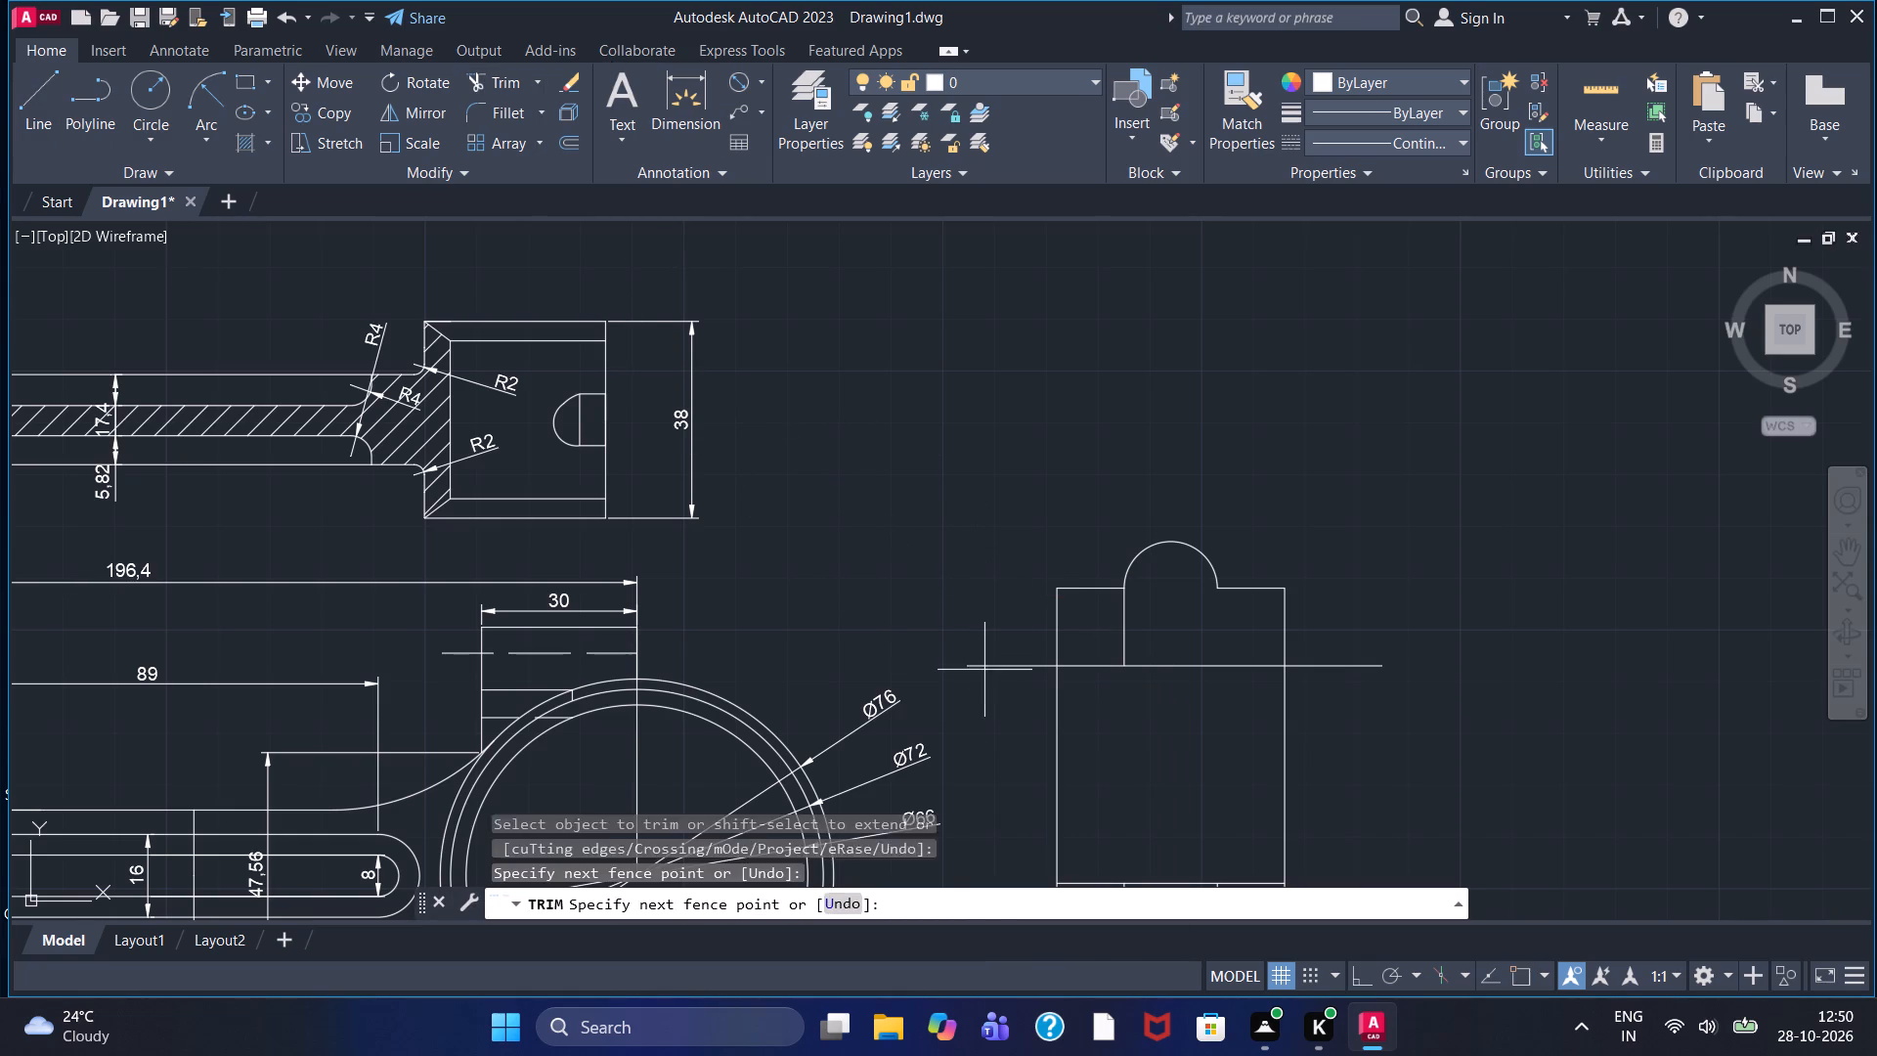
{"action": "left_click_drag", "start_coordinate": [987, 642], "coordinate": [987, 633]}
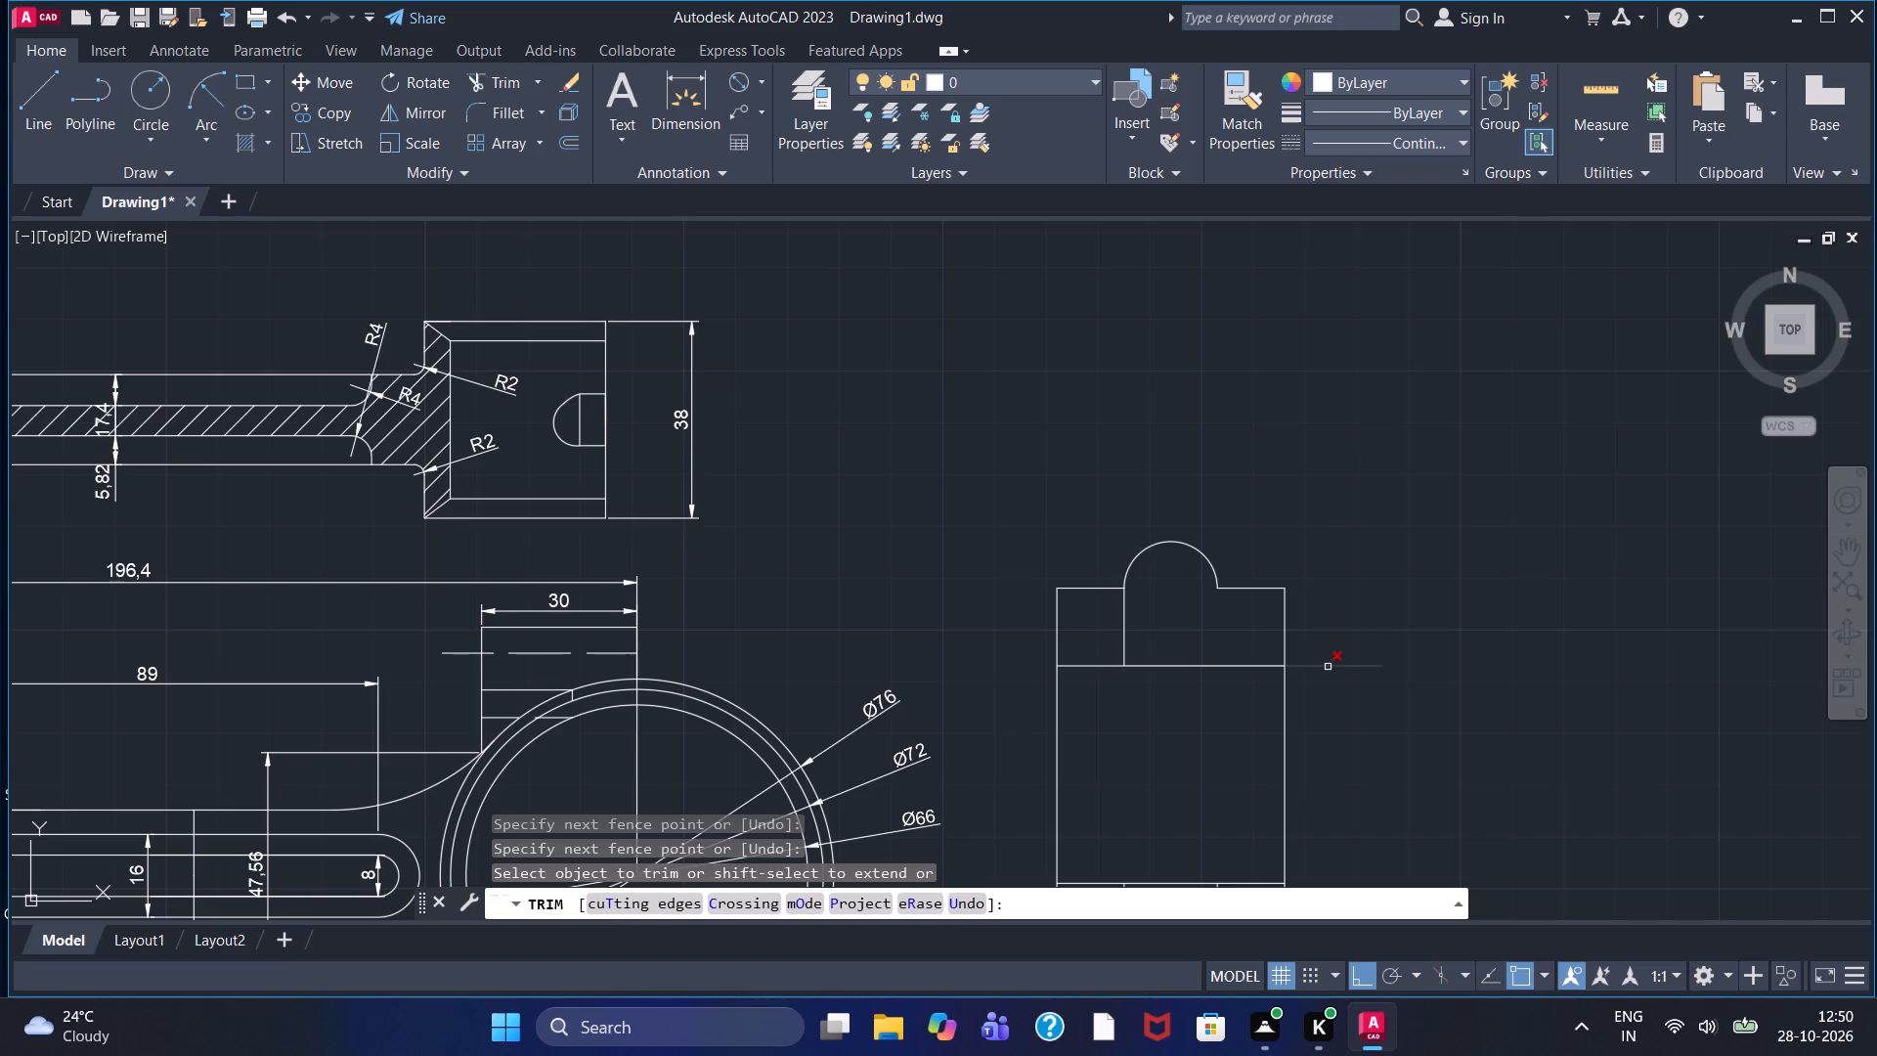
{"action": "left_click", "coordinate": [1328, 667]}
Draw a vertical line from the top arc's right end down past the upper horizontal line.
{"action": "left_click", "coordinate": [27, 111]}
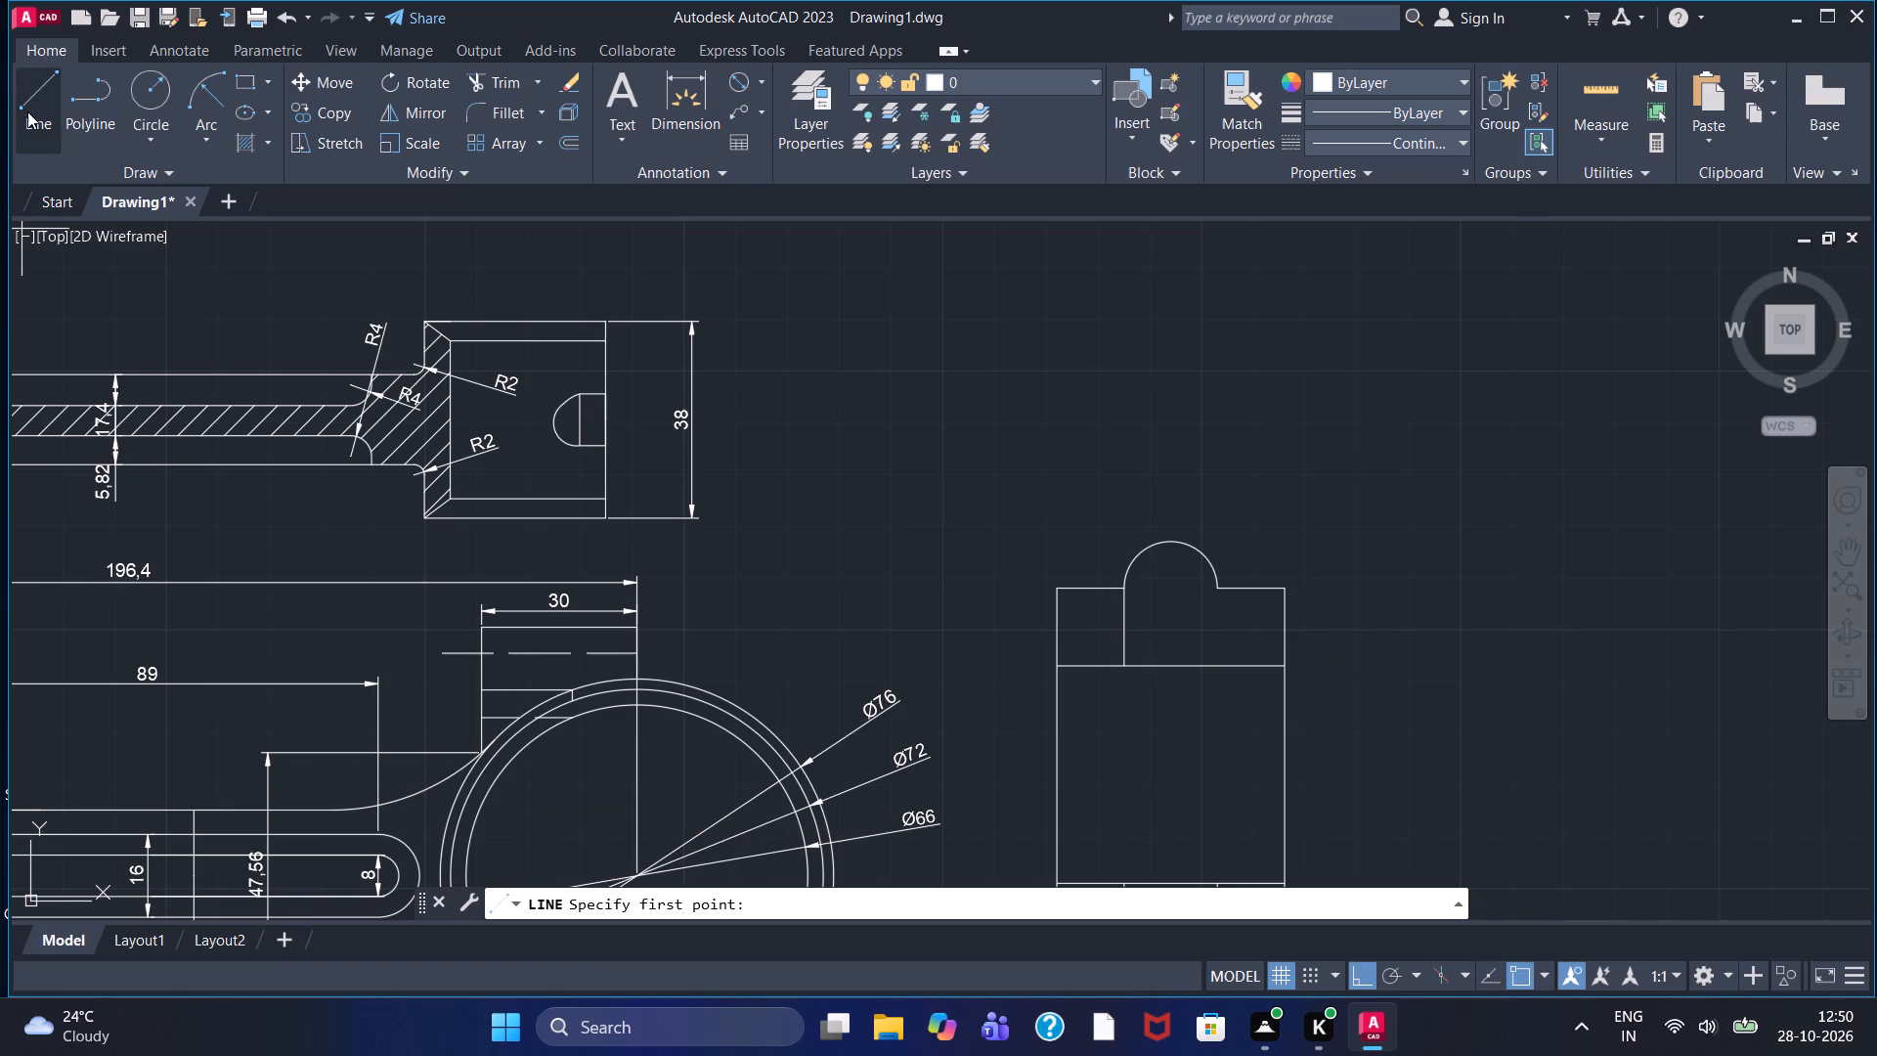
{"action": "left_click_drag", "start_coordinate": [1221, 588], "coordinate": [1222, 602]}
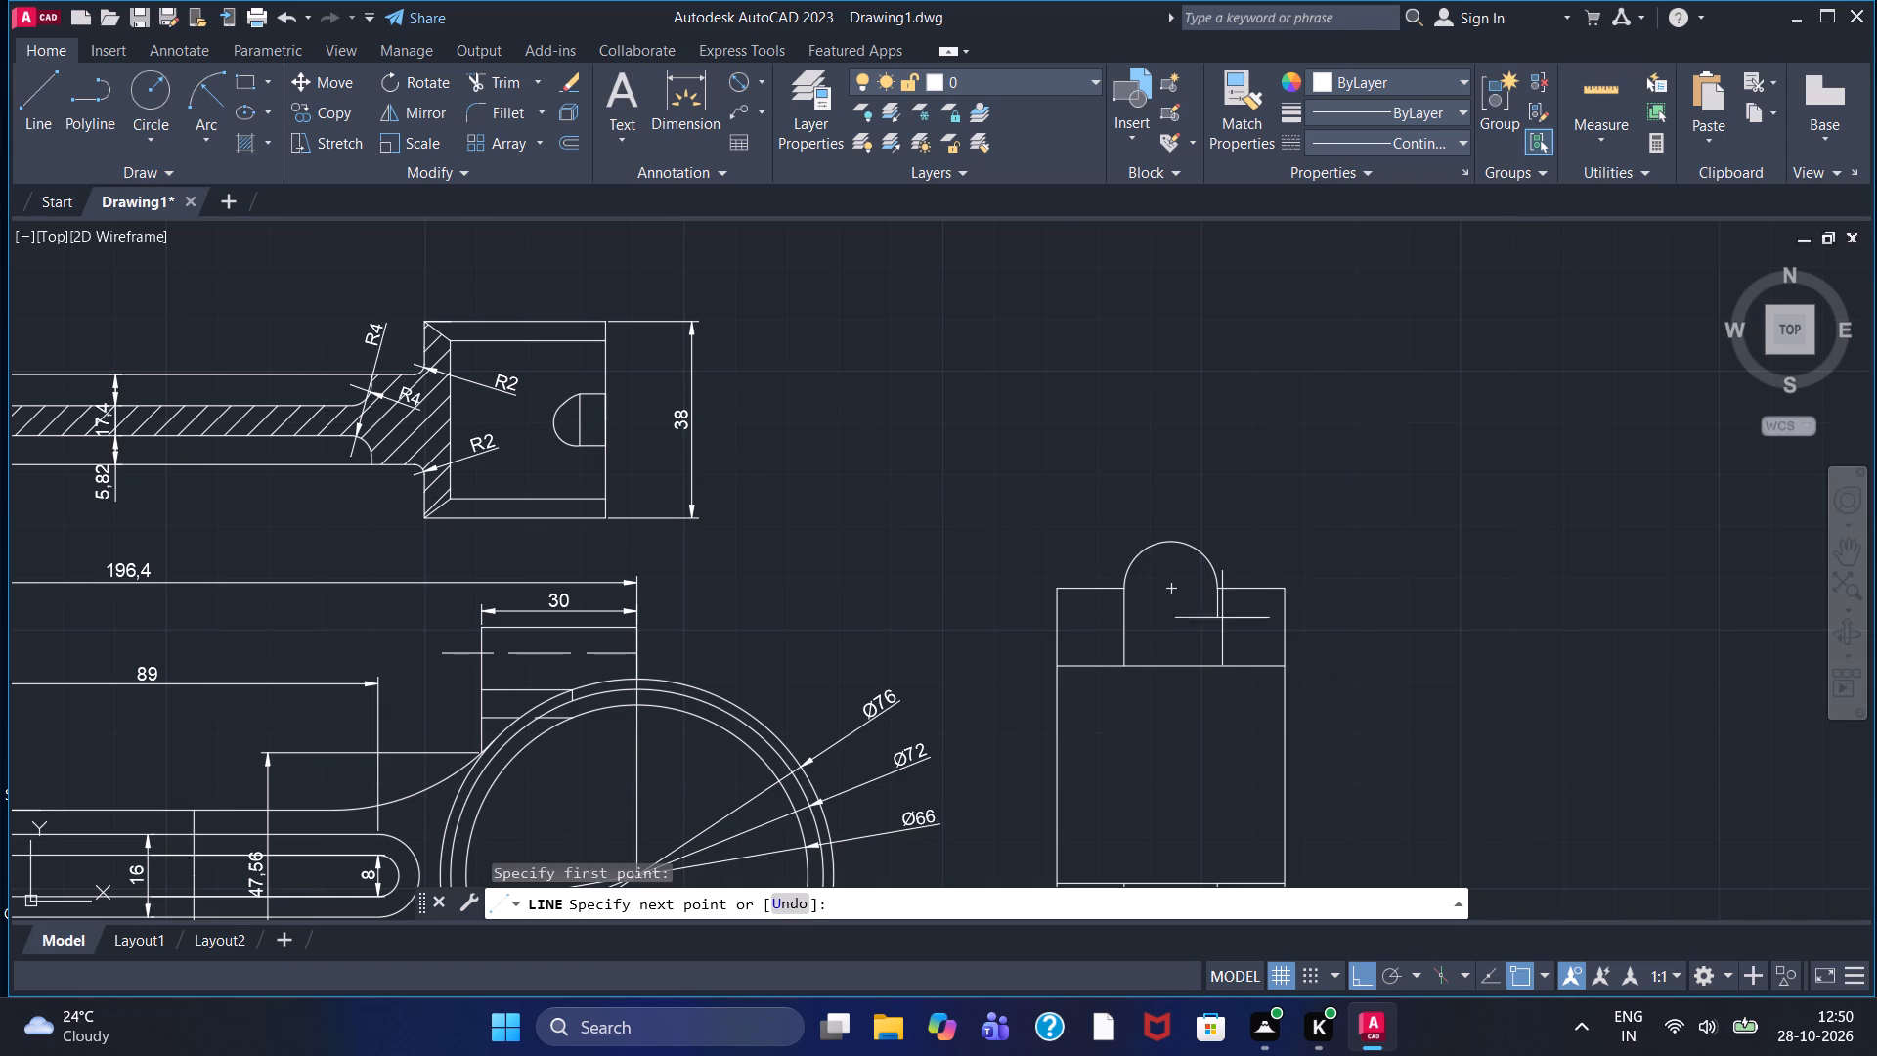
{"action": "left_click", "coordinate": [1235, 692]}
{"action": "right_click", "coordinate": [1235, 692]}
{"action": "left_click", "coordinate": [1271, 710]}
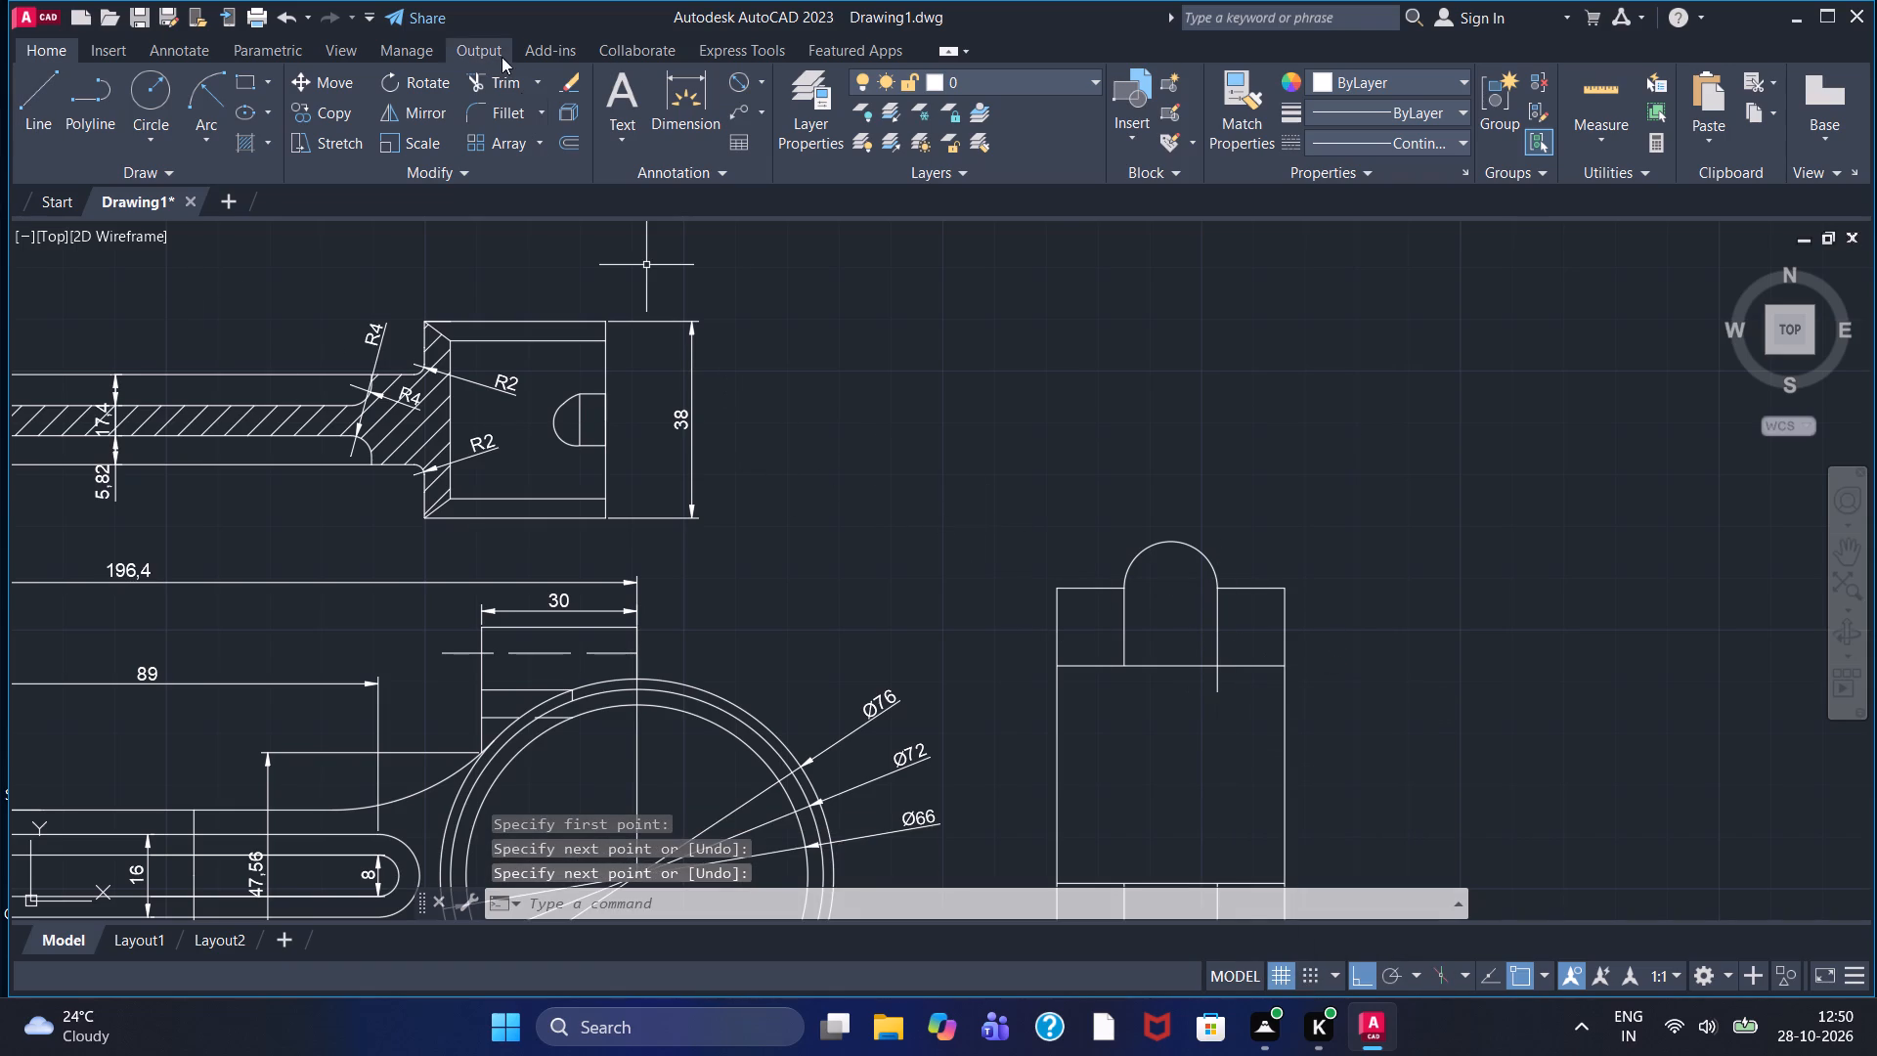
Trim the vertical line's overhang below the upper horizontal line in the end view.
{"action": "left_click", "coordinate": [485, 88]}
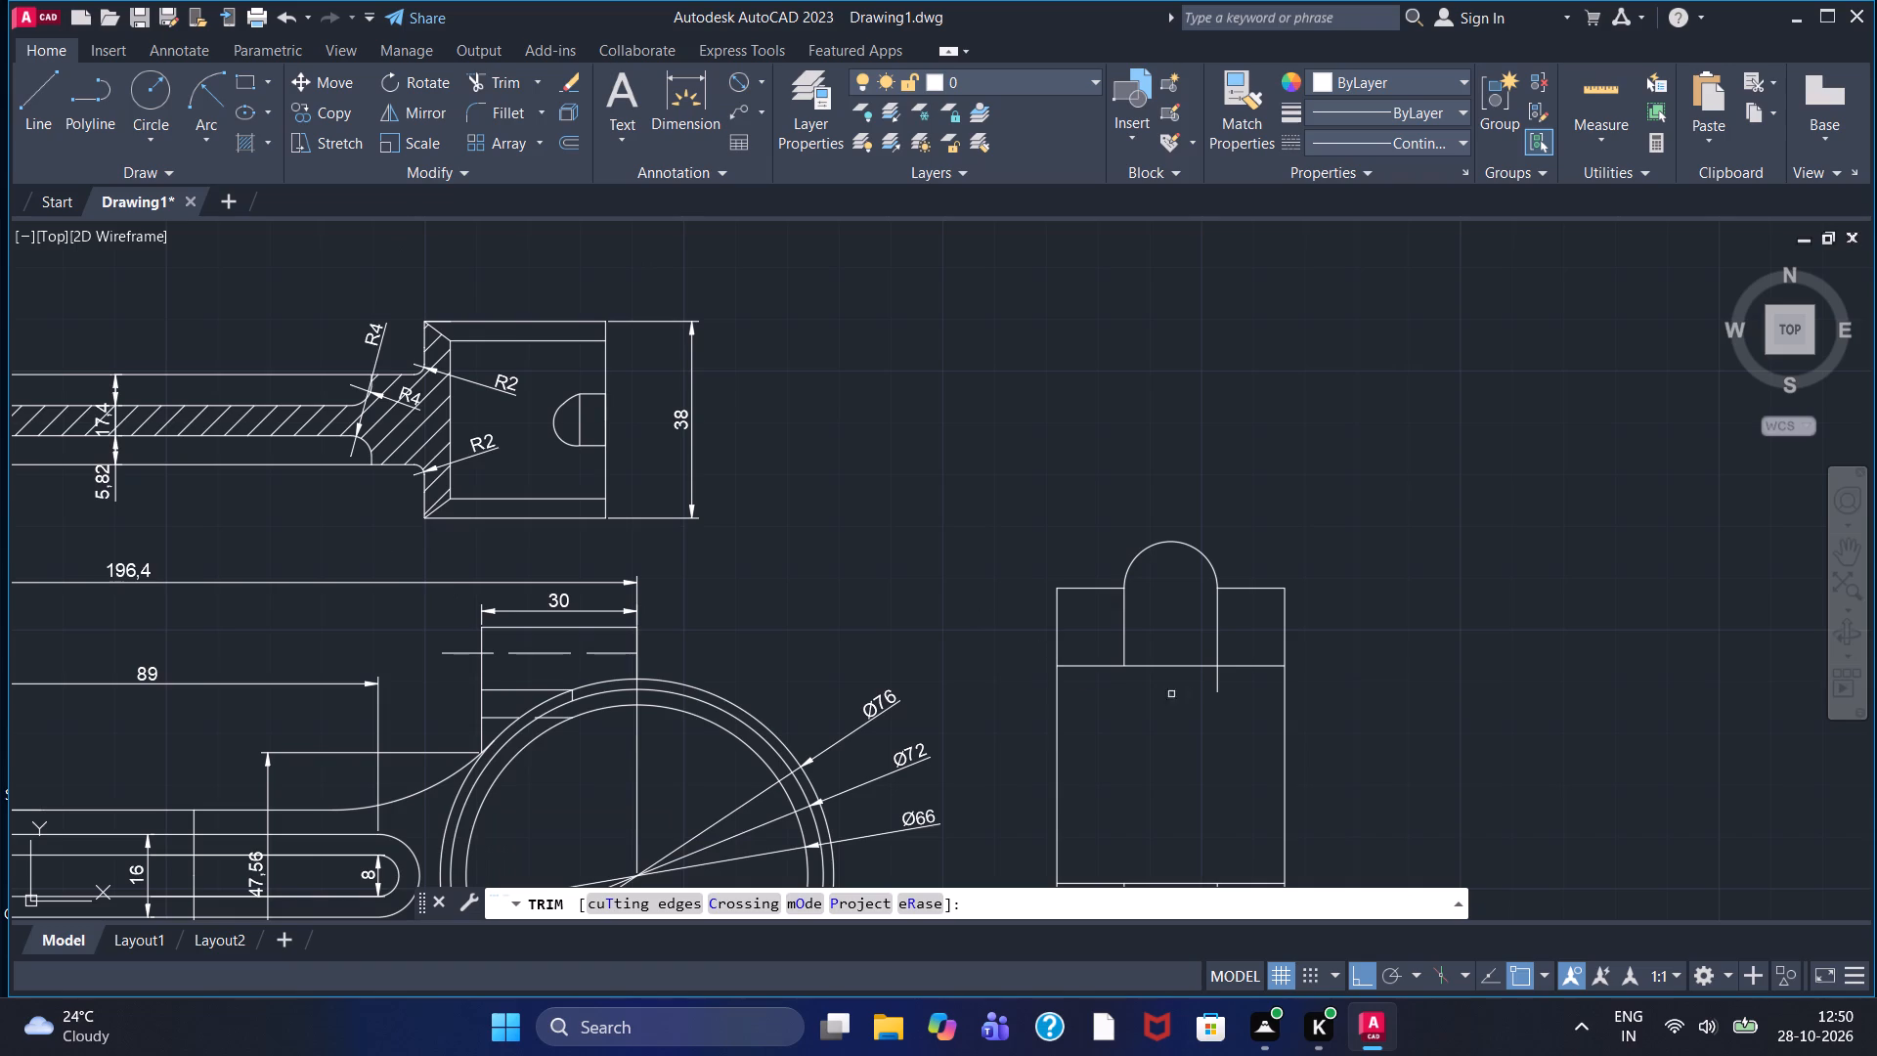
{"action": "left_click", "coordinate": [1217, 683]}
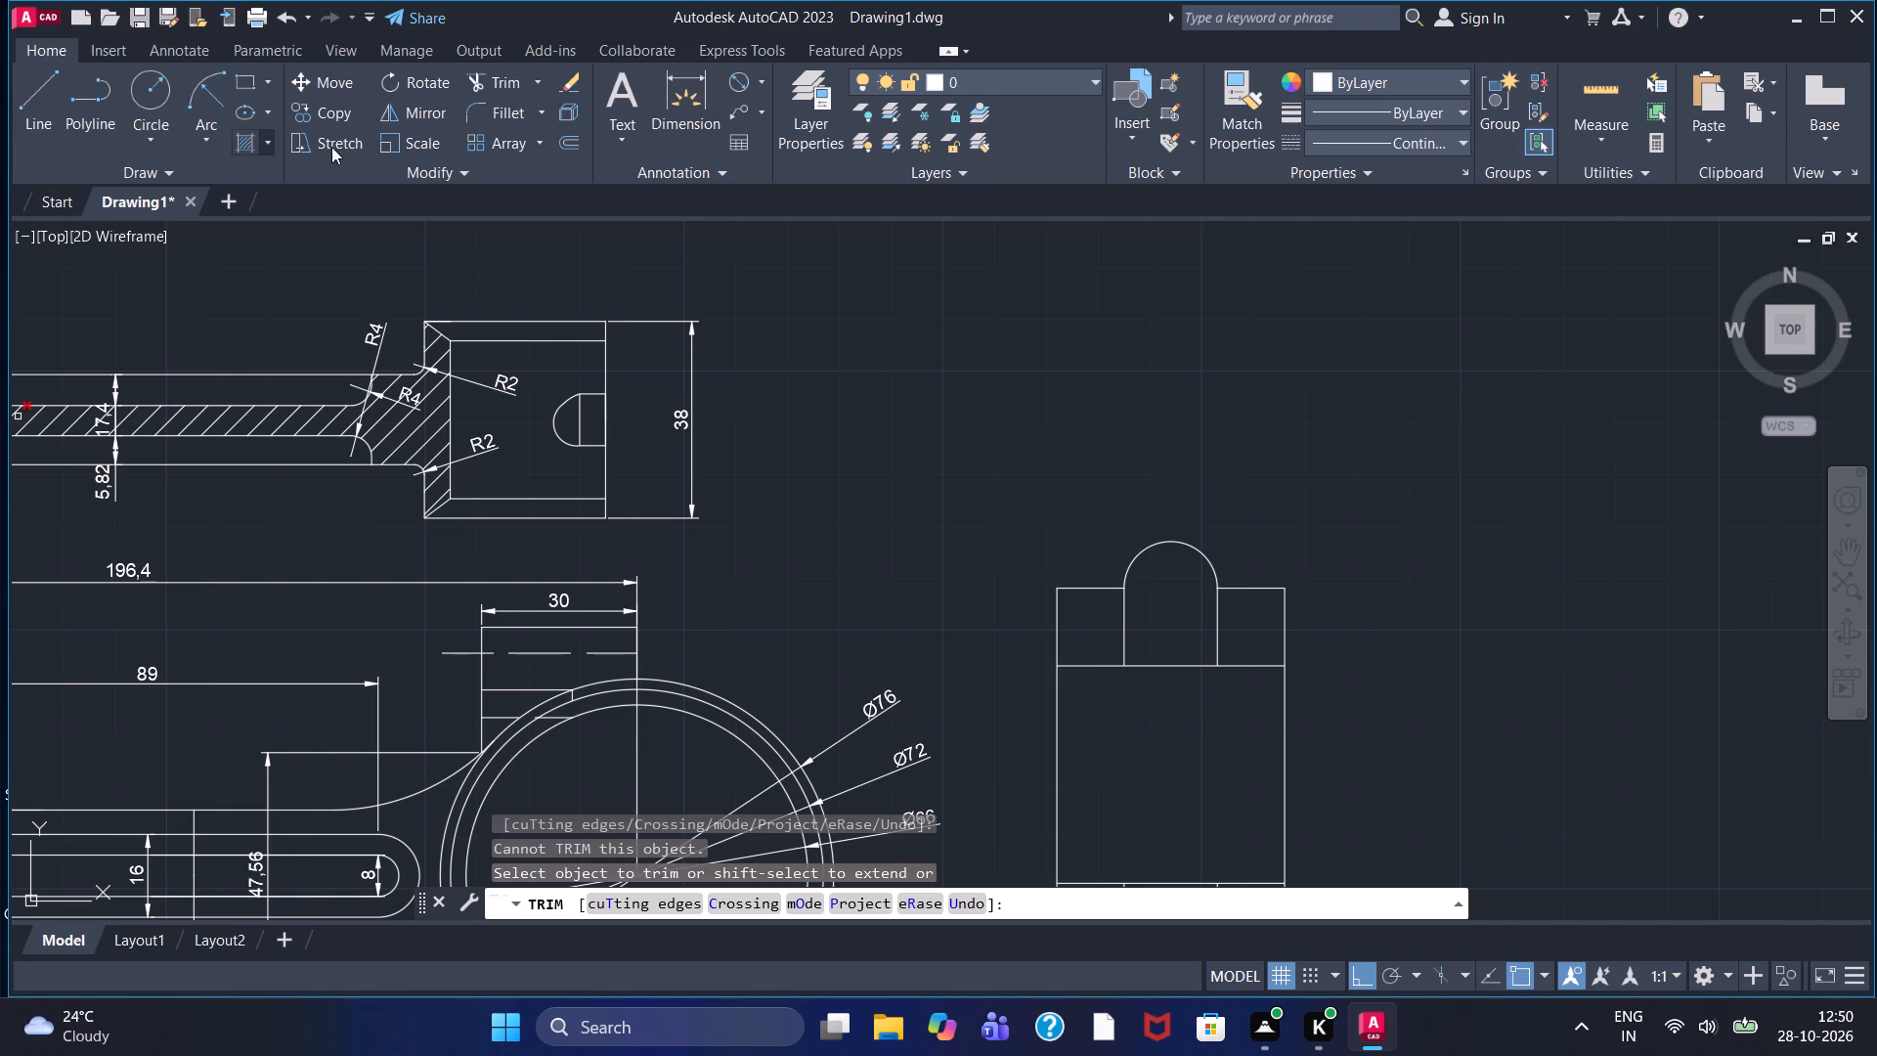
Offset both vertical side lines below the top arc slightly outward, and the upper horizontal line slightly upward, using through points.
{"action": "left_click", "coordinate": [579, 142]}
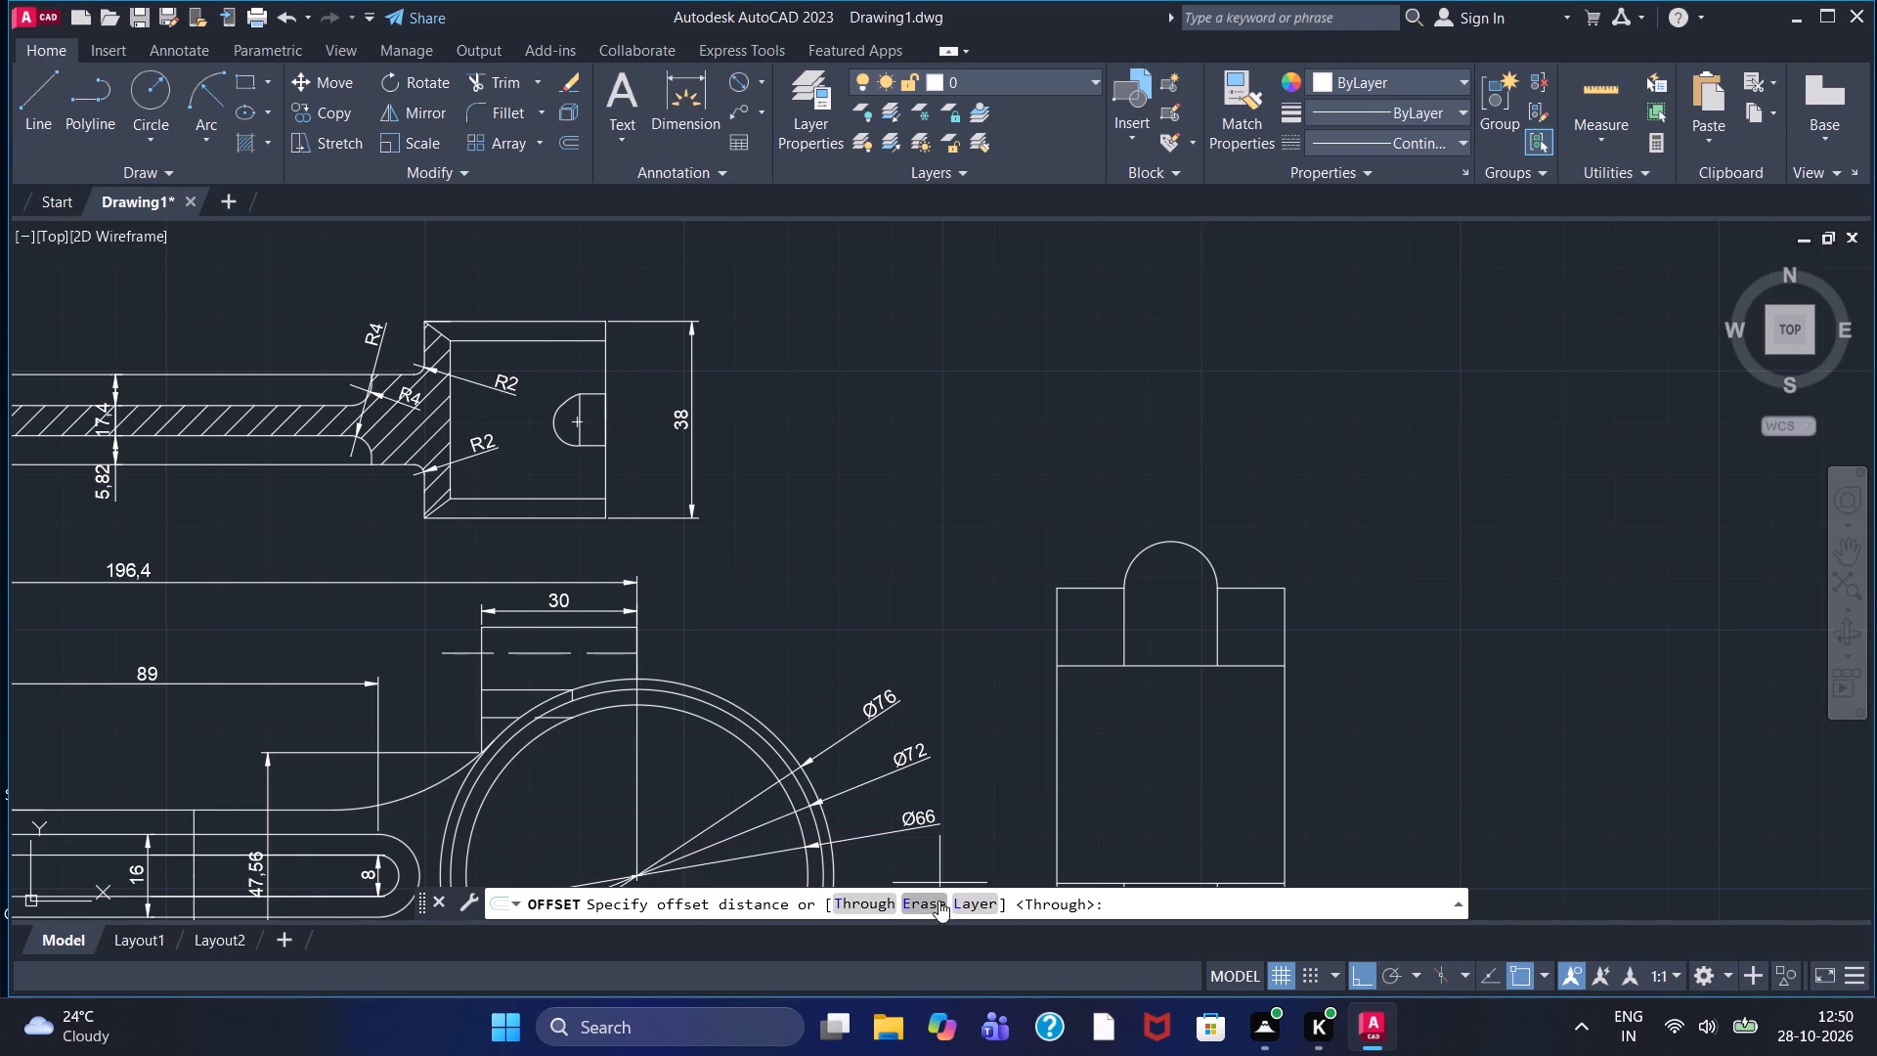
{"action": "left_click", "coordinate": [884, 899]}
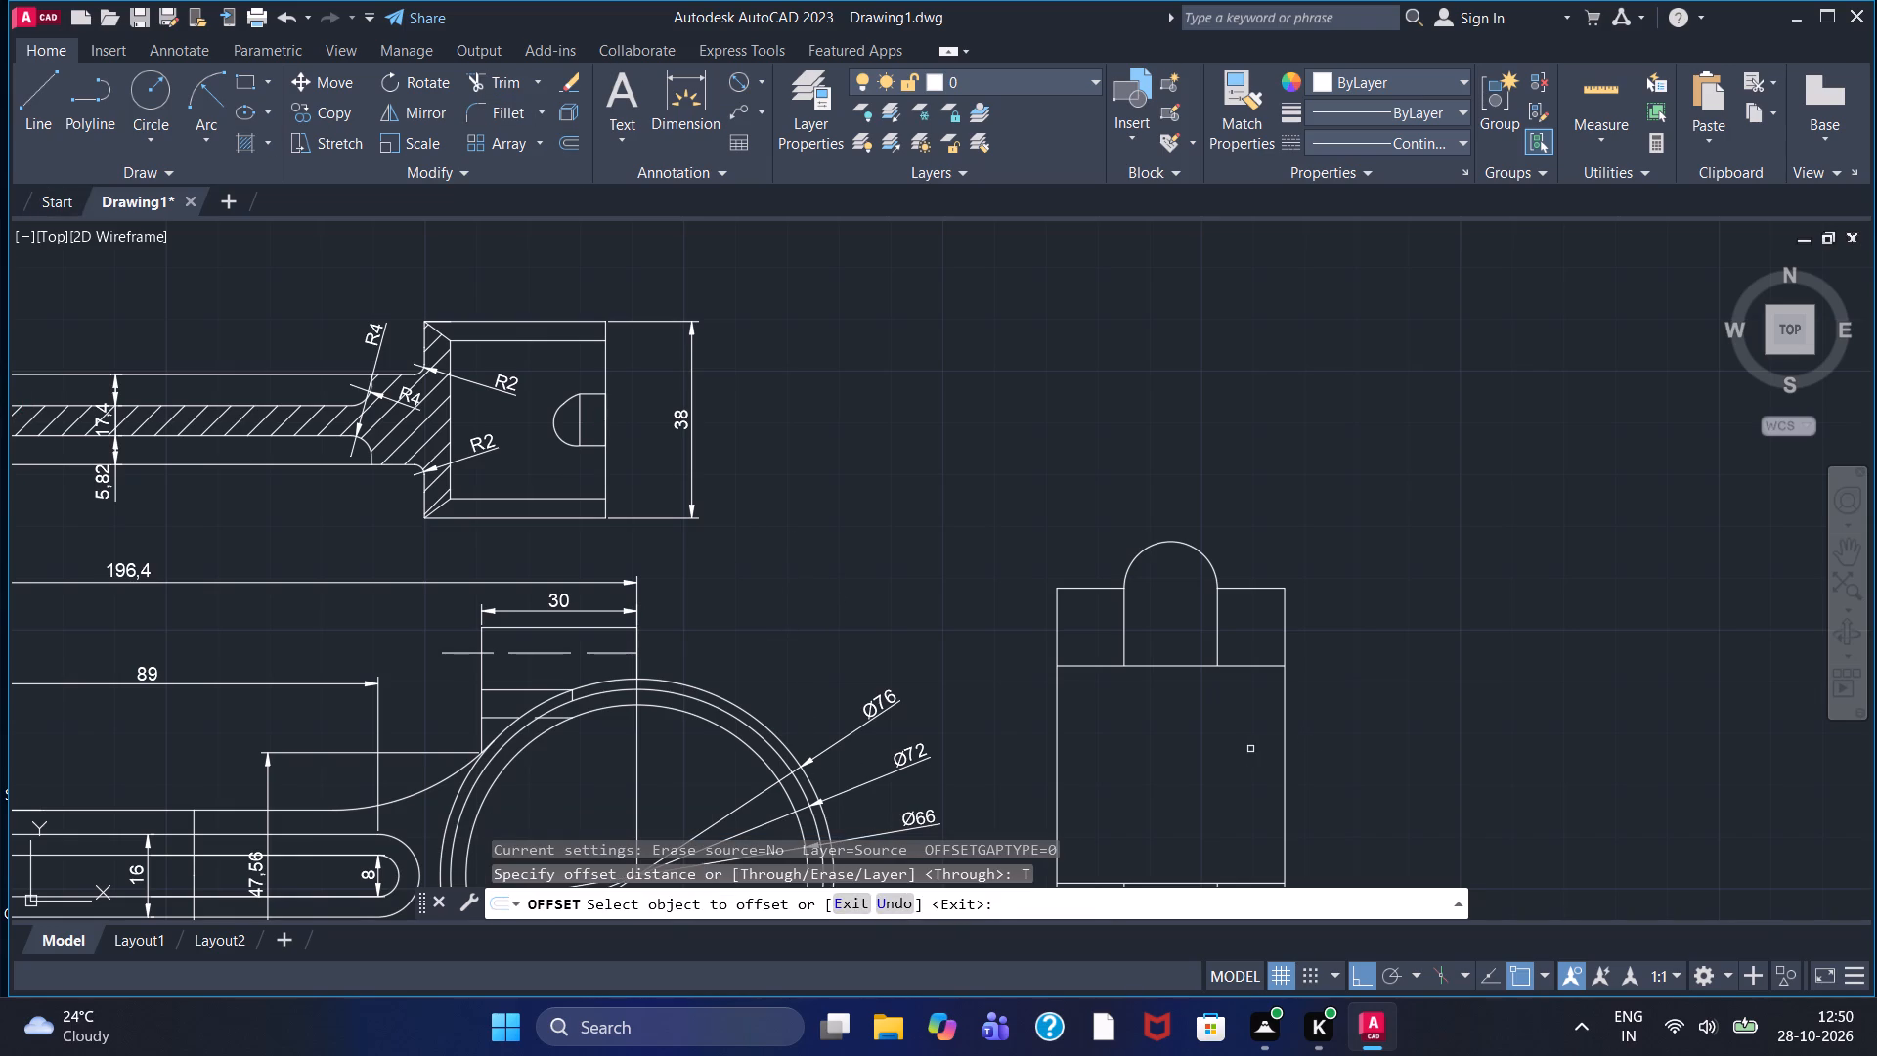
{"action": "left_click", "coordinate": [1217, 633]}
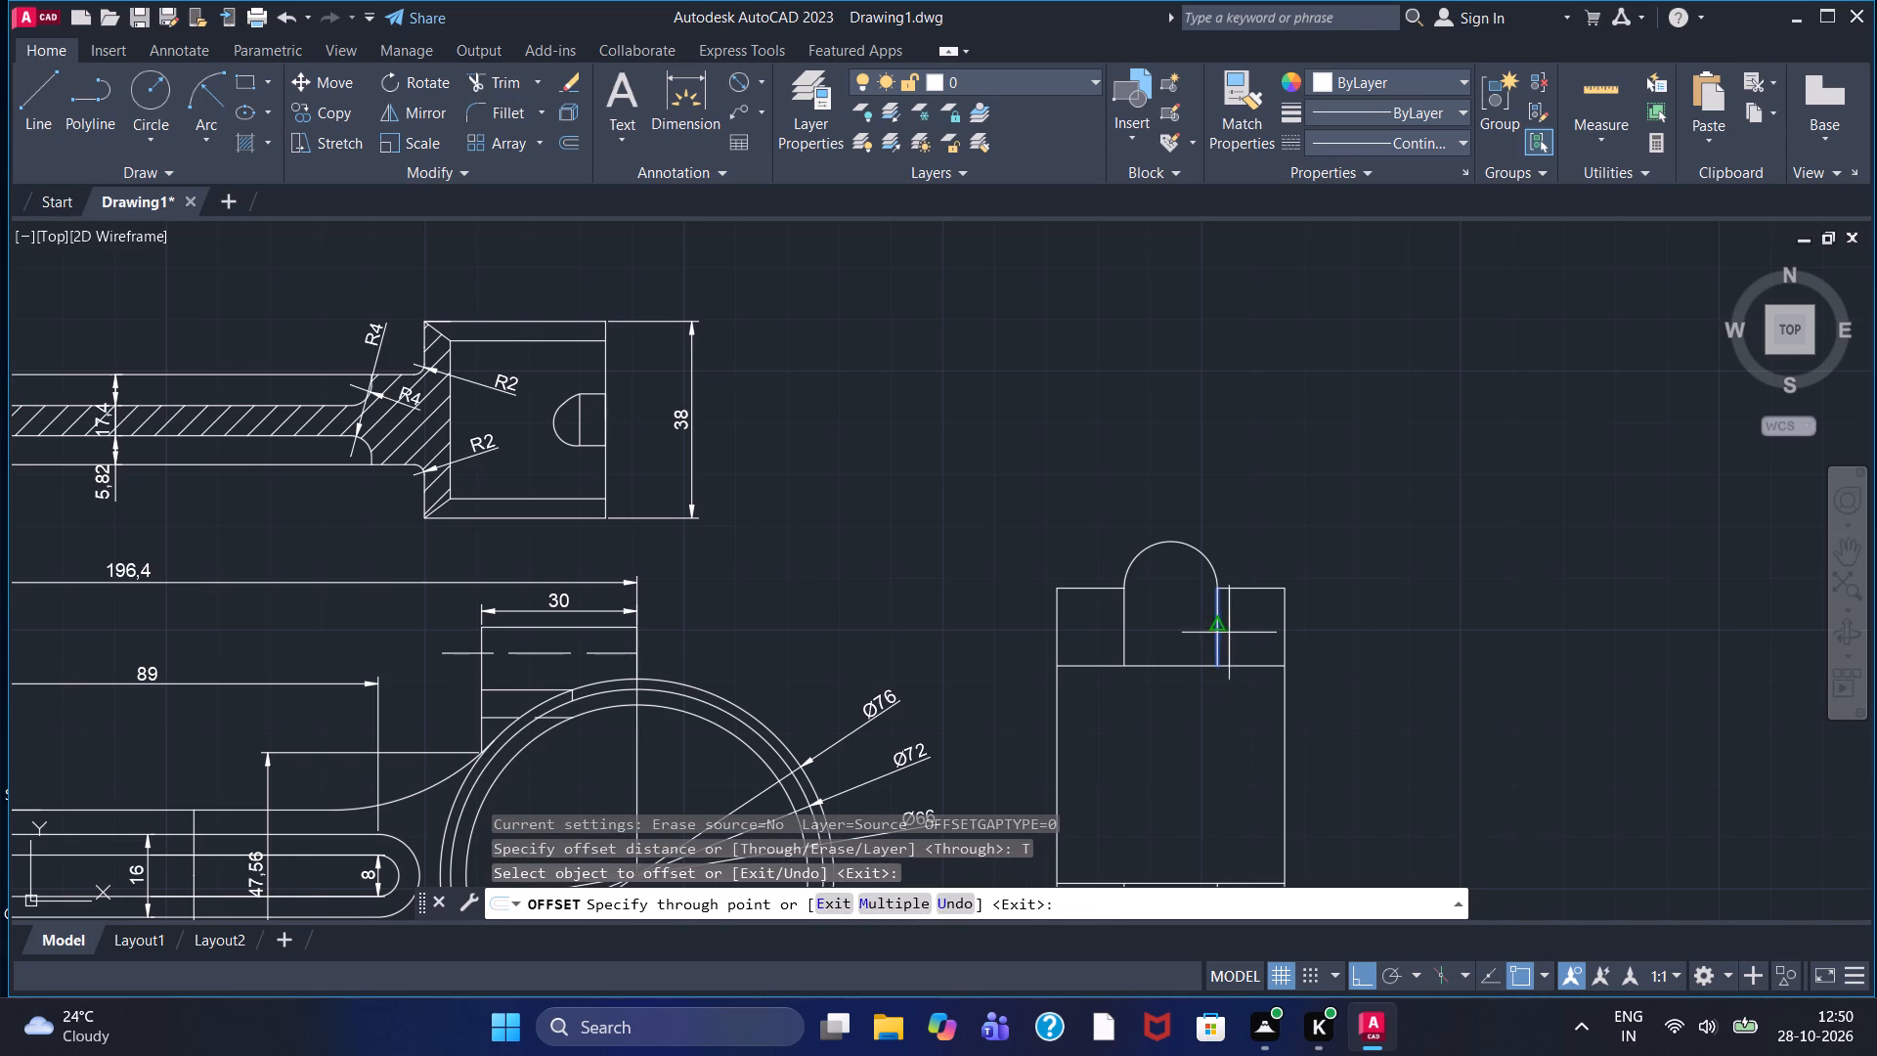
{"action": "scroll", "coordinate": [1229, 634], "scroll_direction": "up", "scroll_amount": 2}
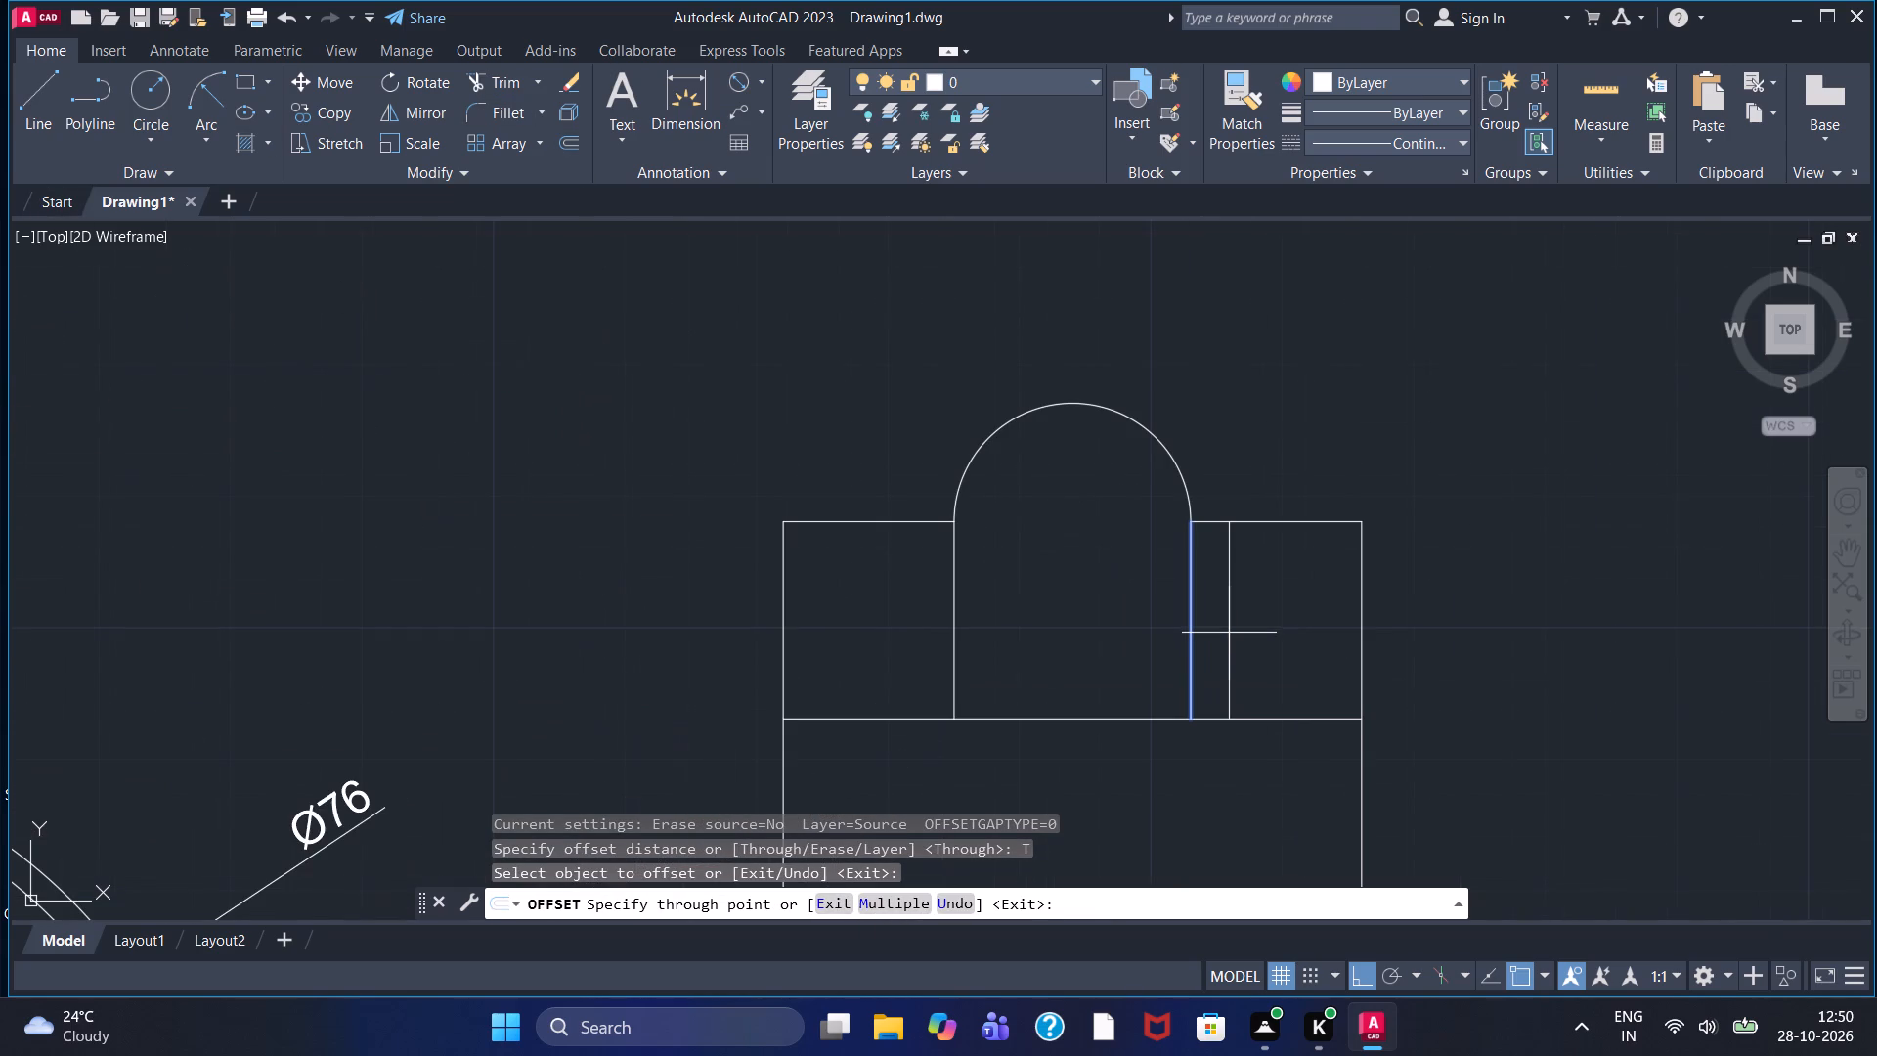
{"action": "left_click", "coordinate": [1220, 627]}
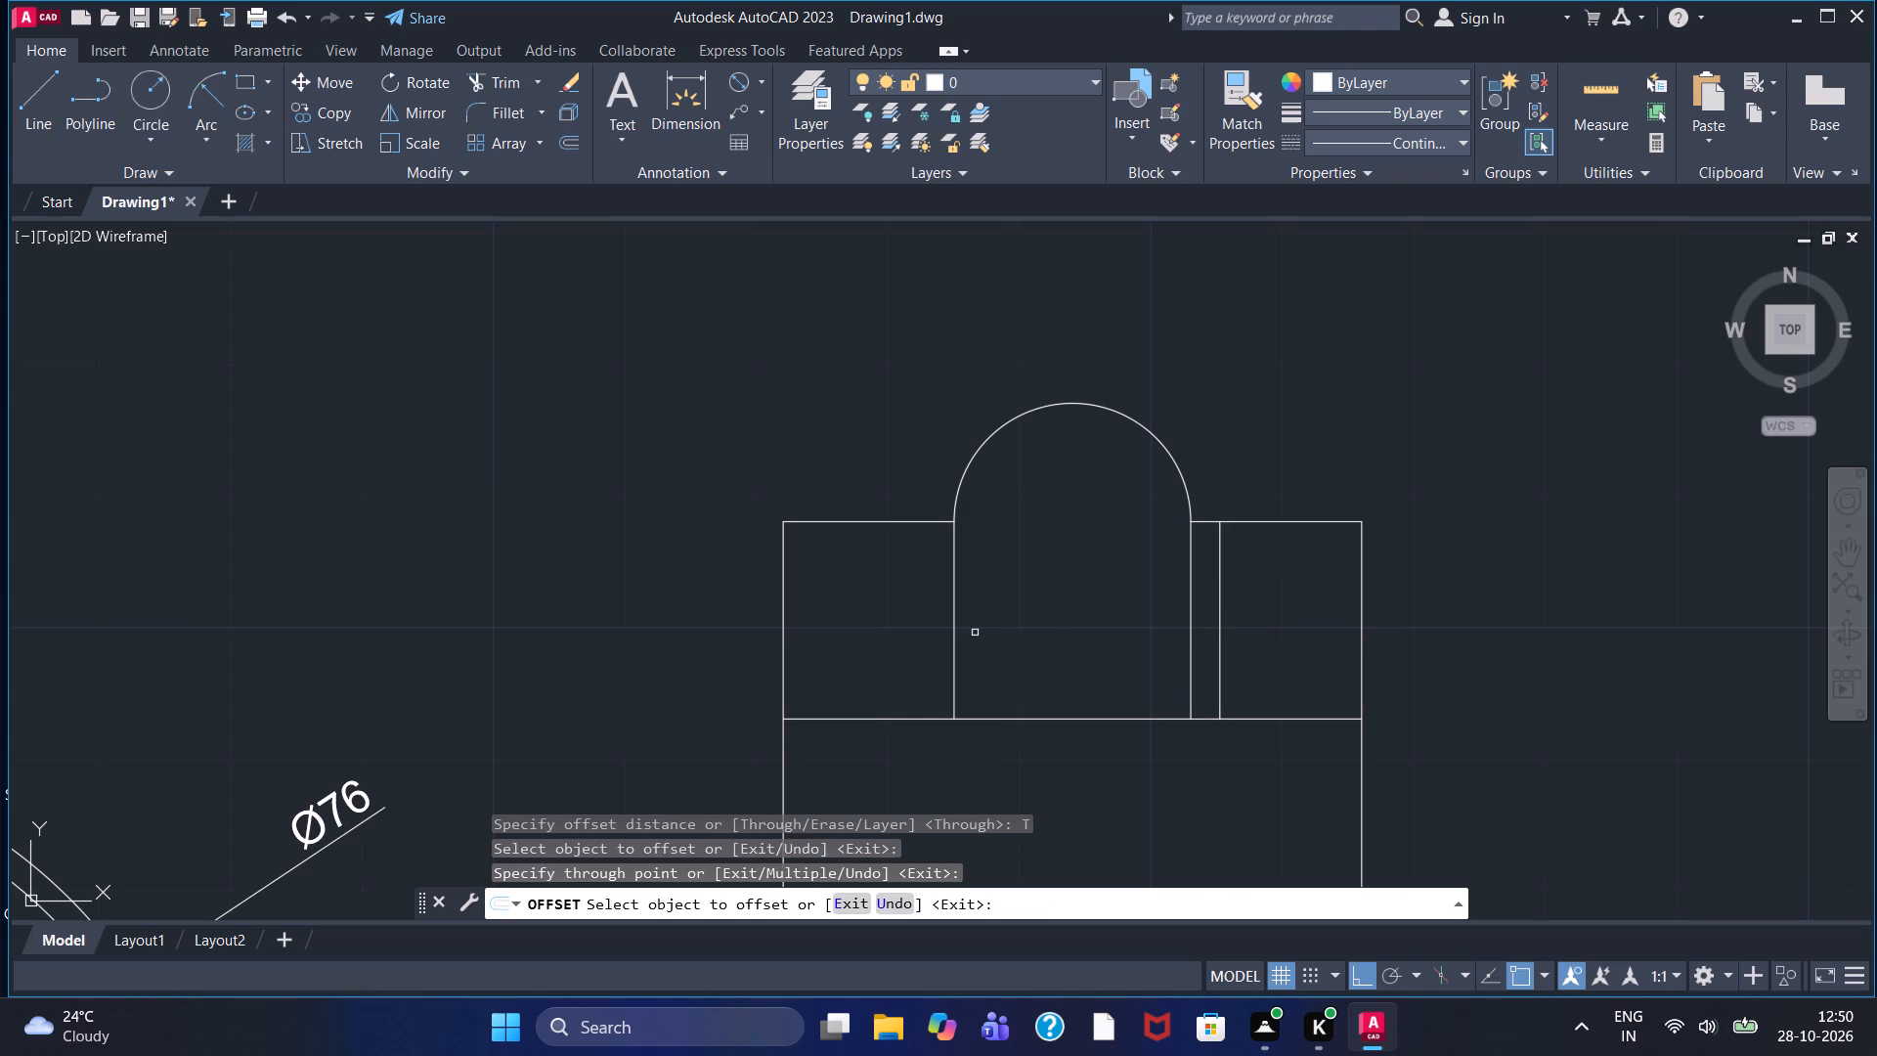
{"action": "left_click", "coordinate": [951, 631]}
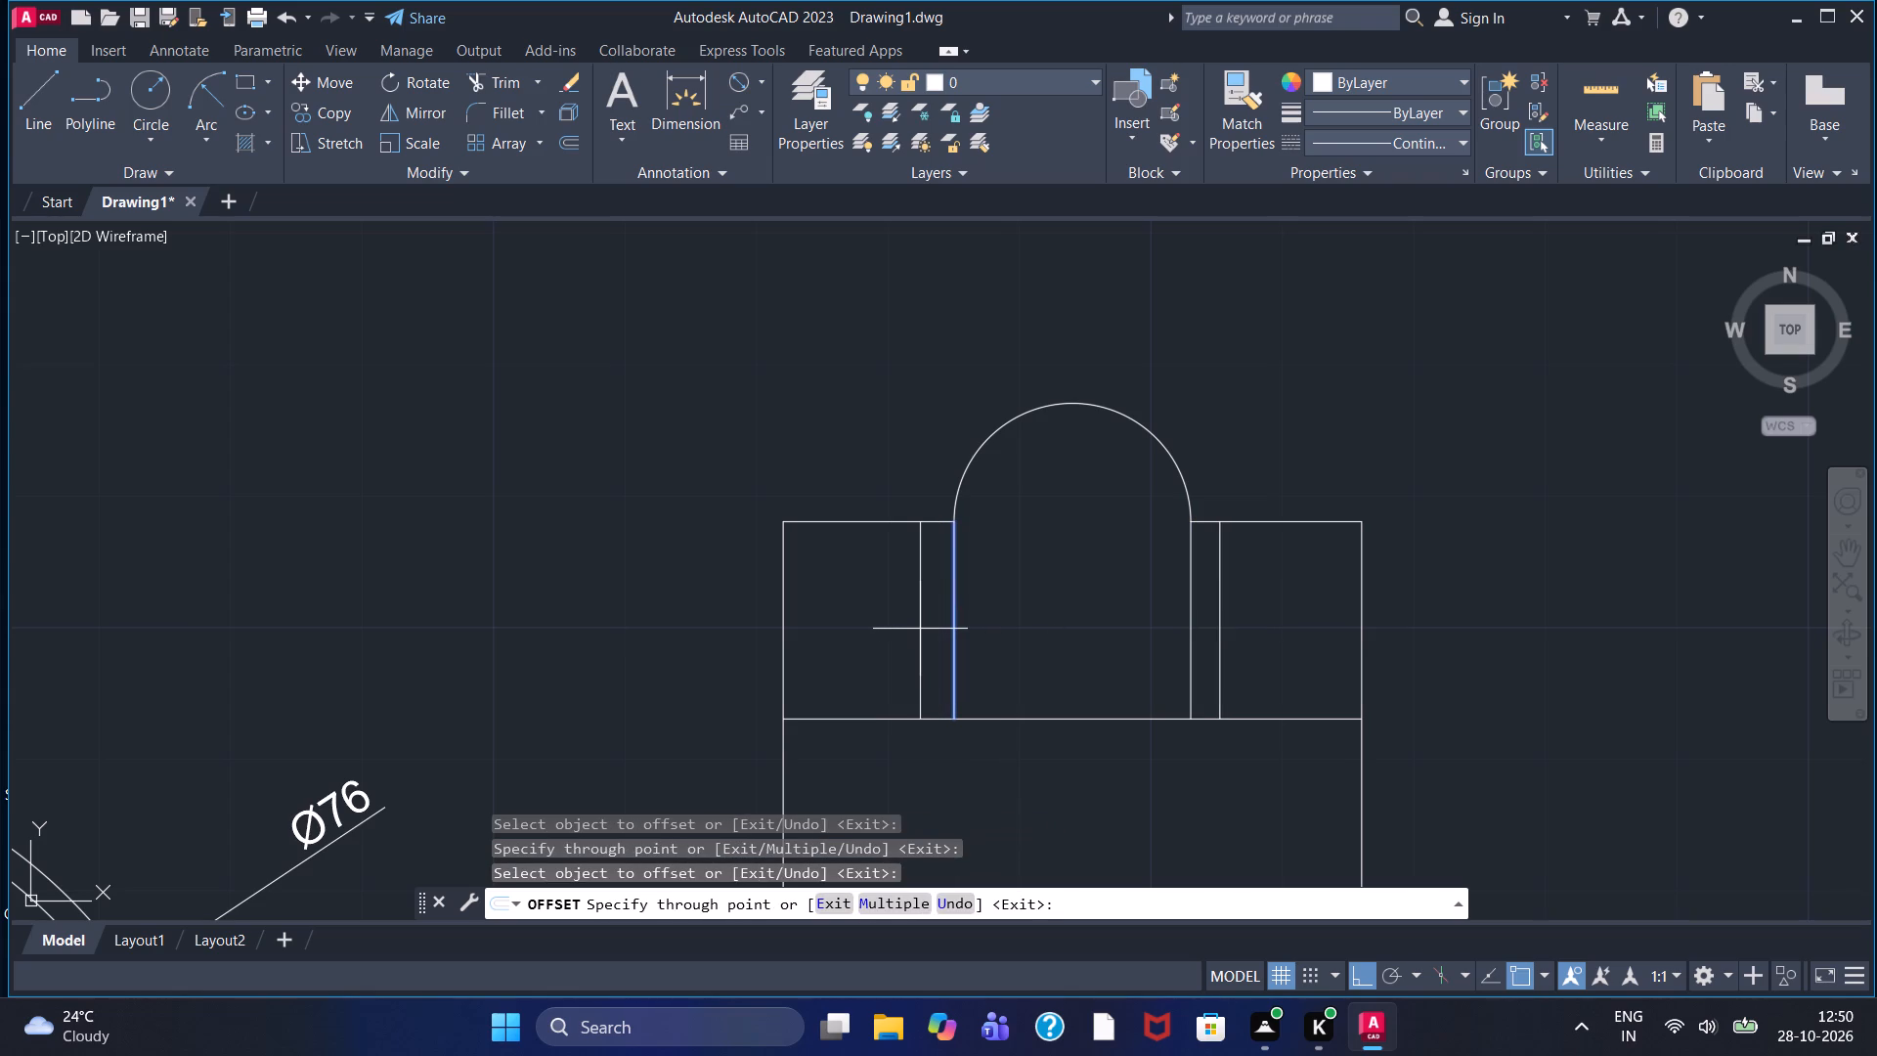
{"action": "left_click", "coordinate": [920, 629]}
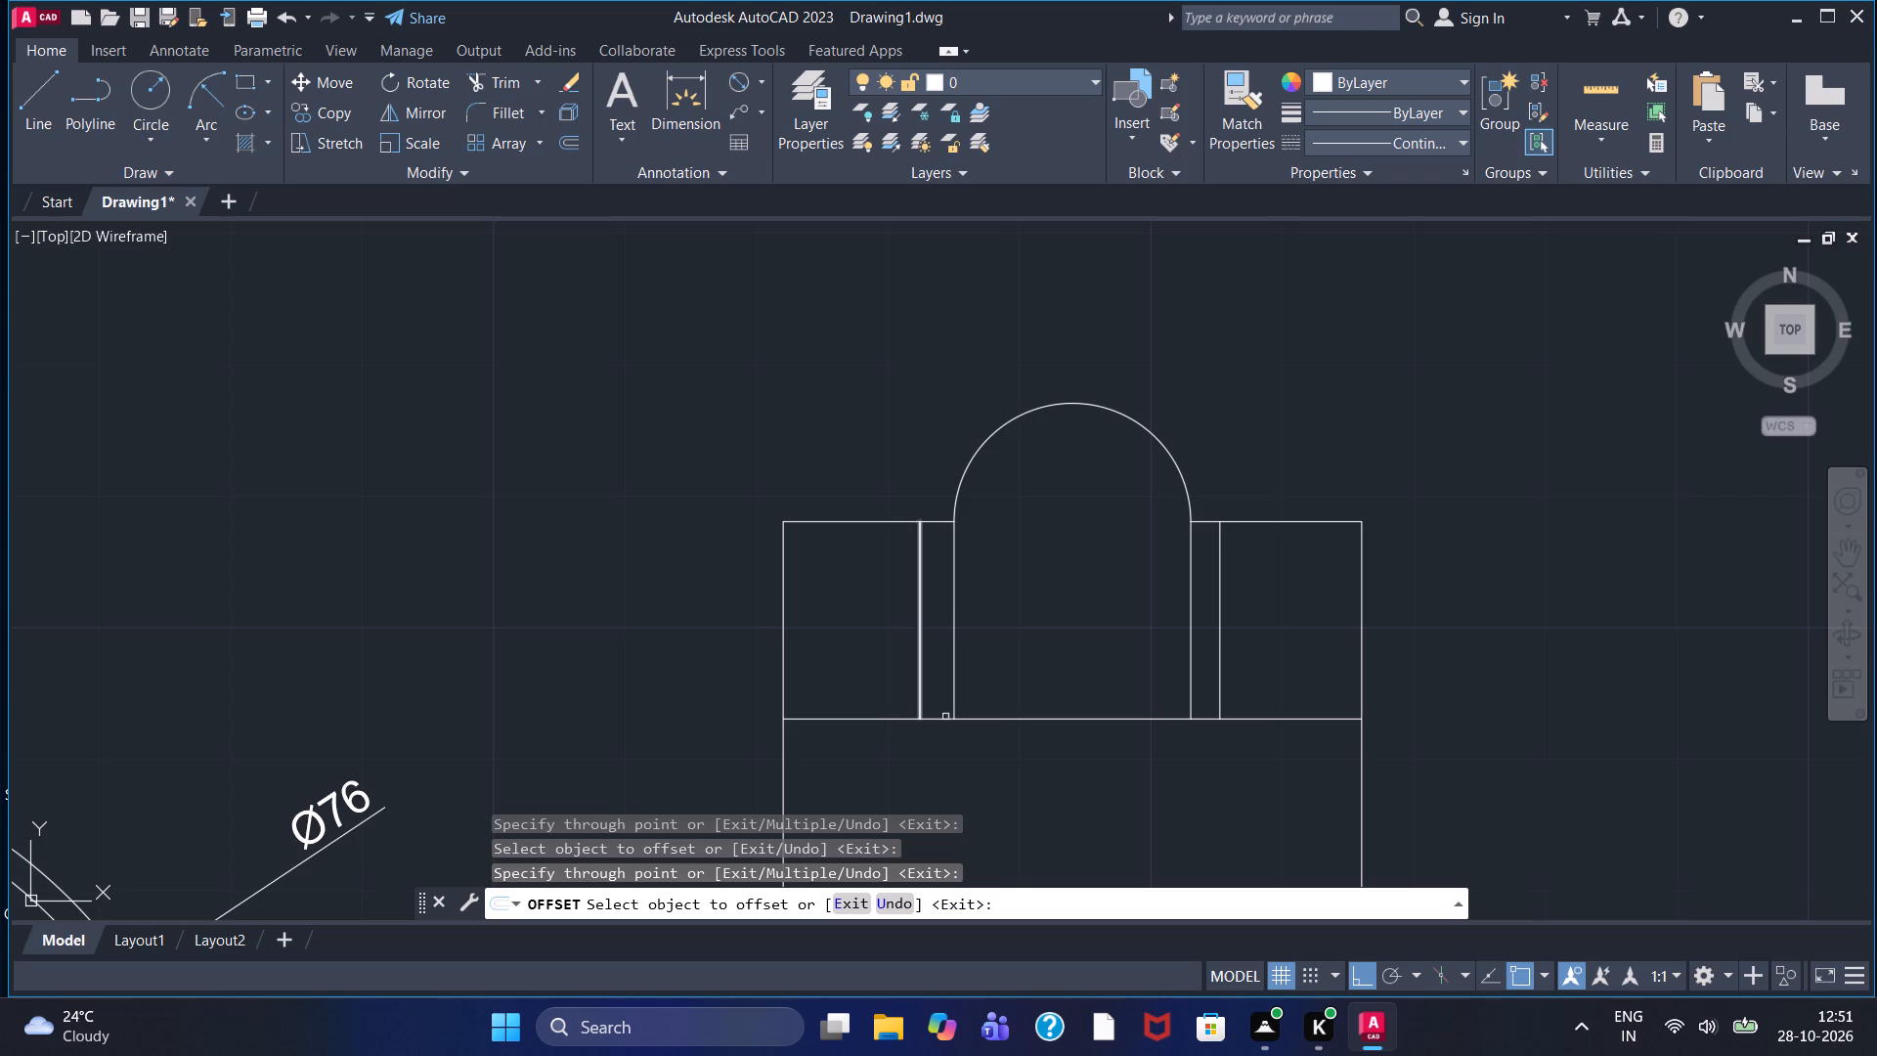
{"action": "left_click", "coordinate": [1048, 720]}
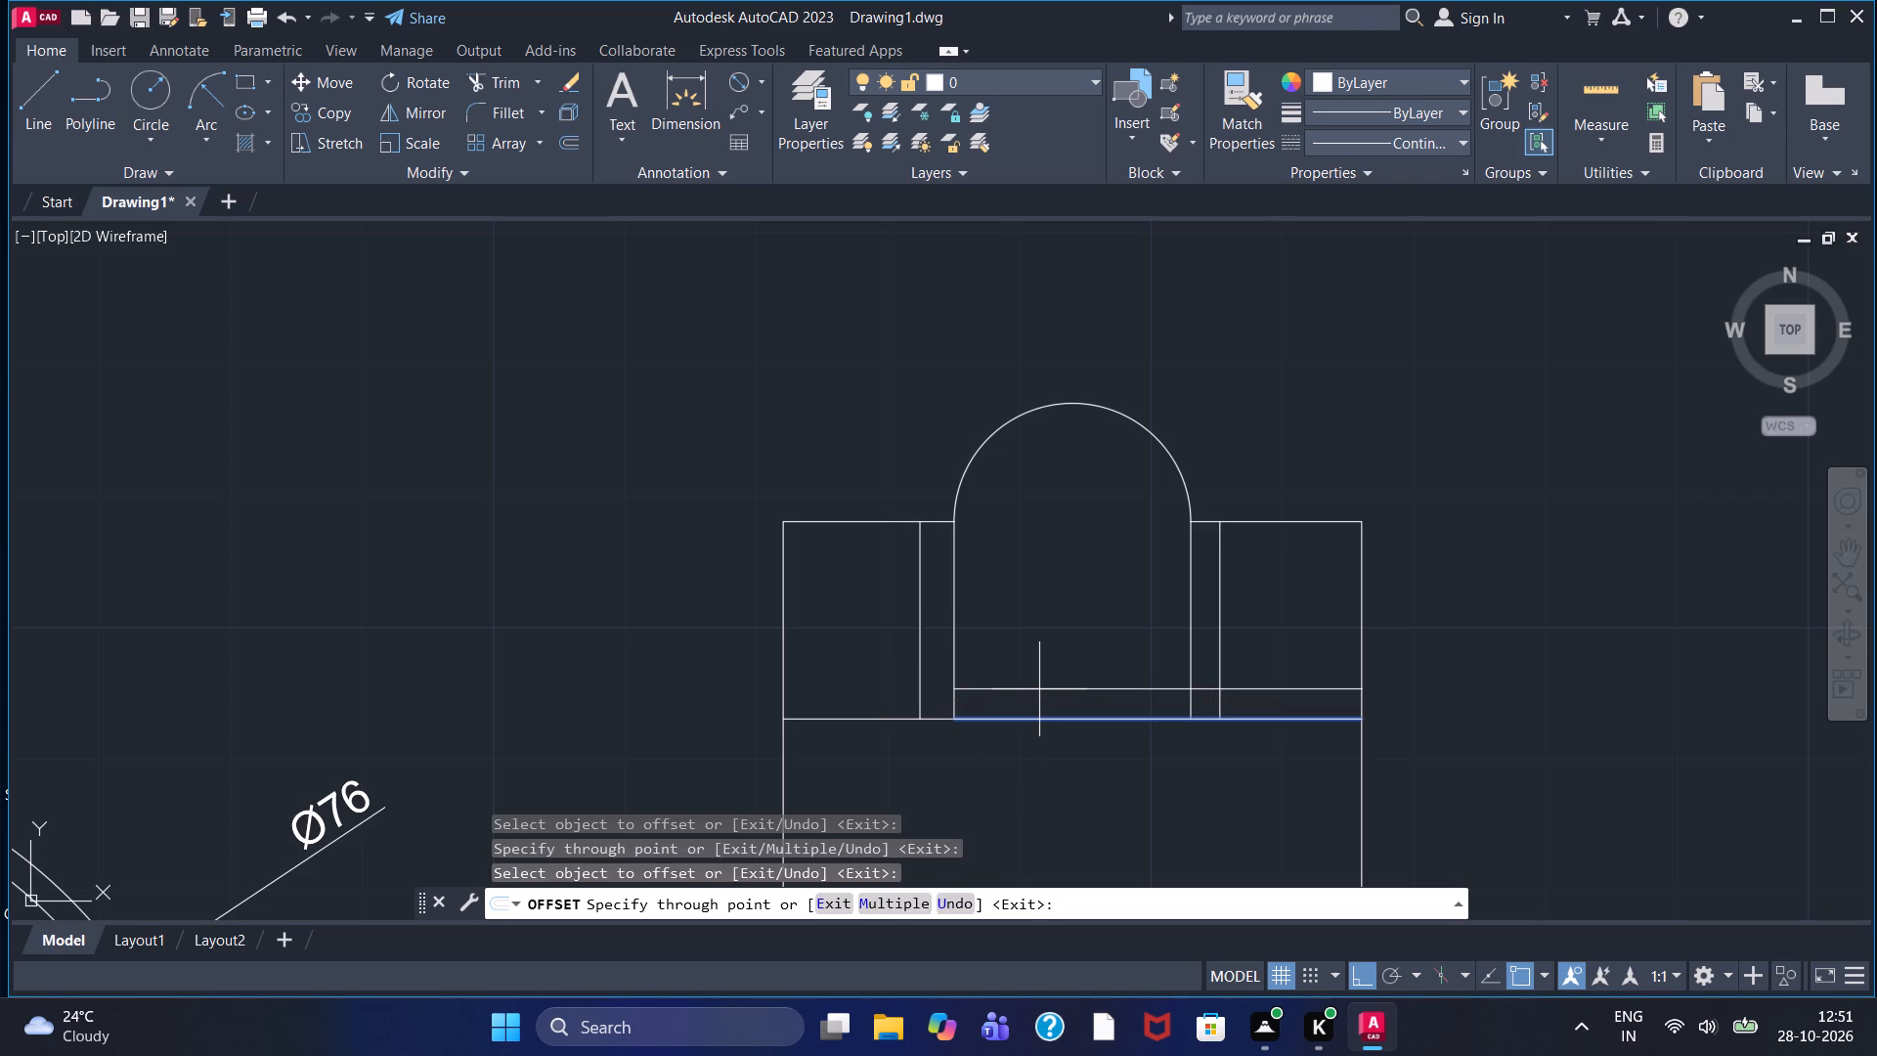
{"action": "left_click", "coordinate": [1039, 685]}
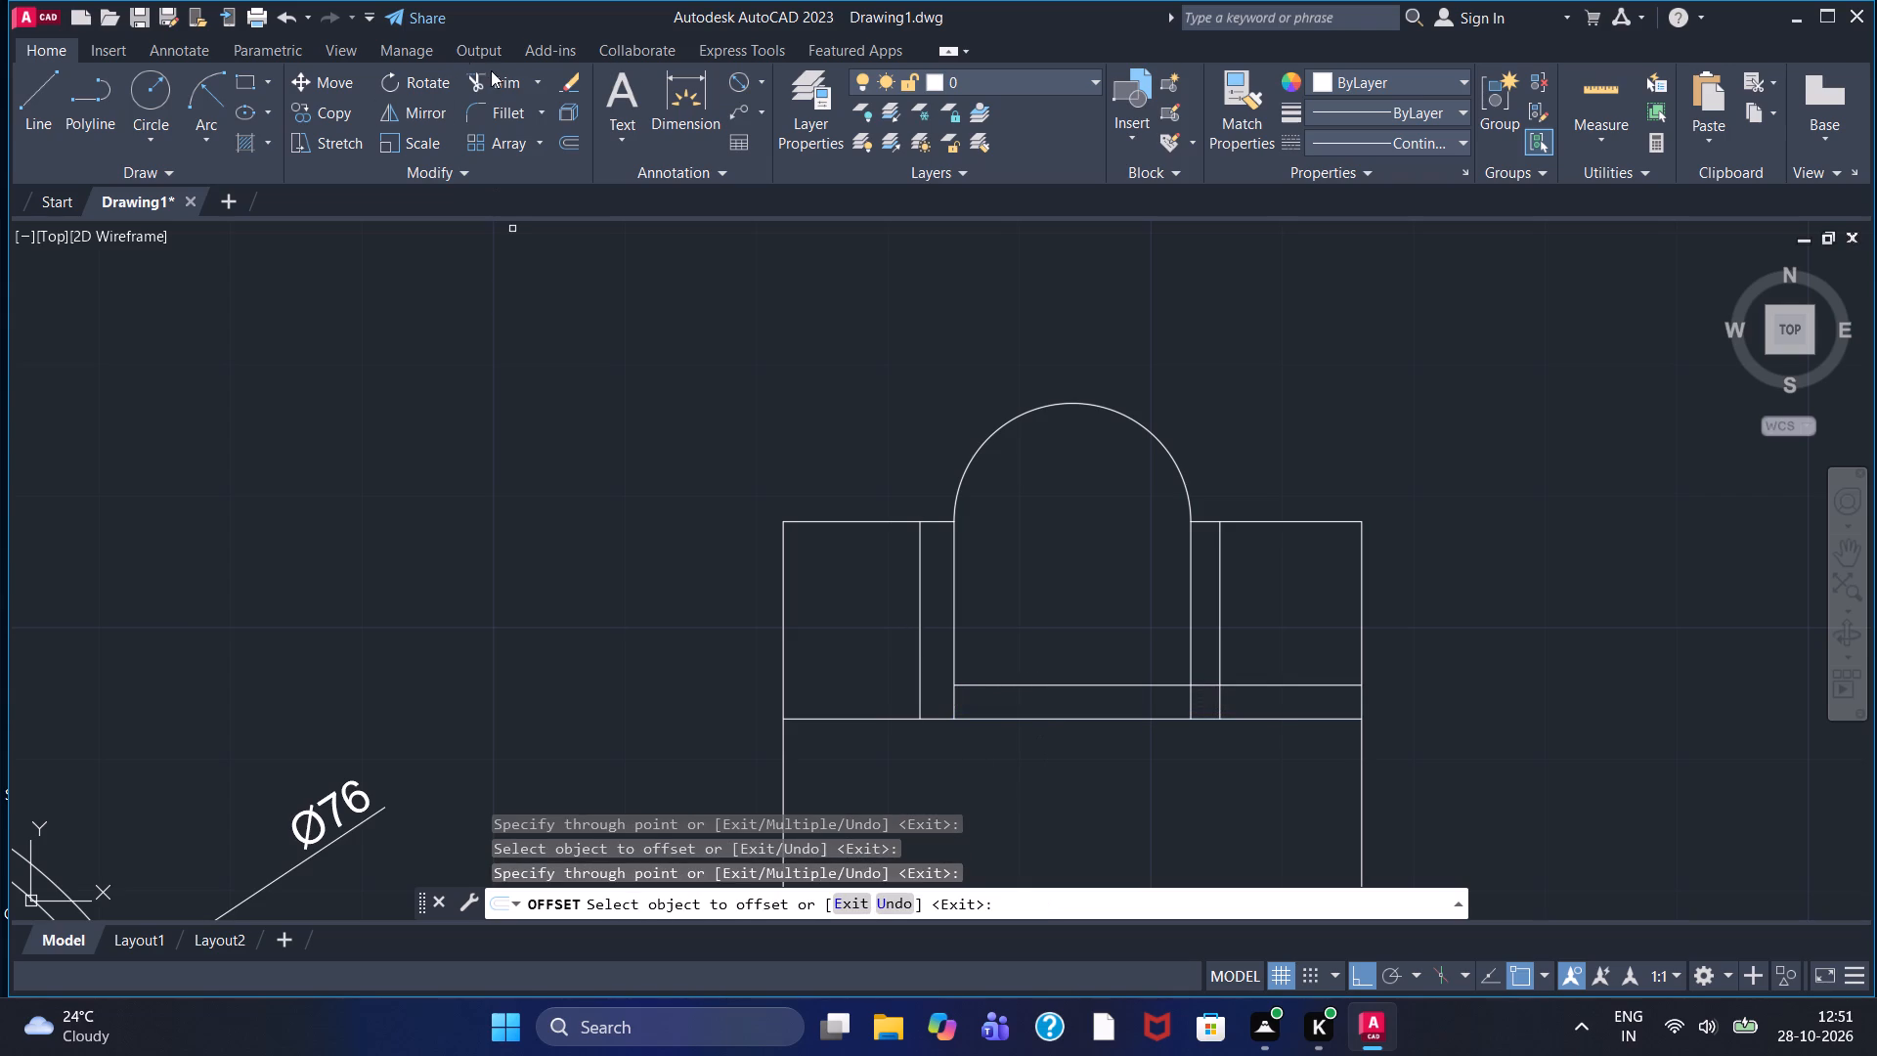
Trim the offset horizontal line beyond the boss's right side so it spans only between the two inner vertical lines.
{"action": "left_click", "coordinate": [491, 70]}
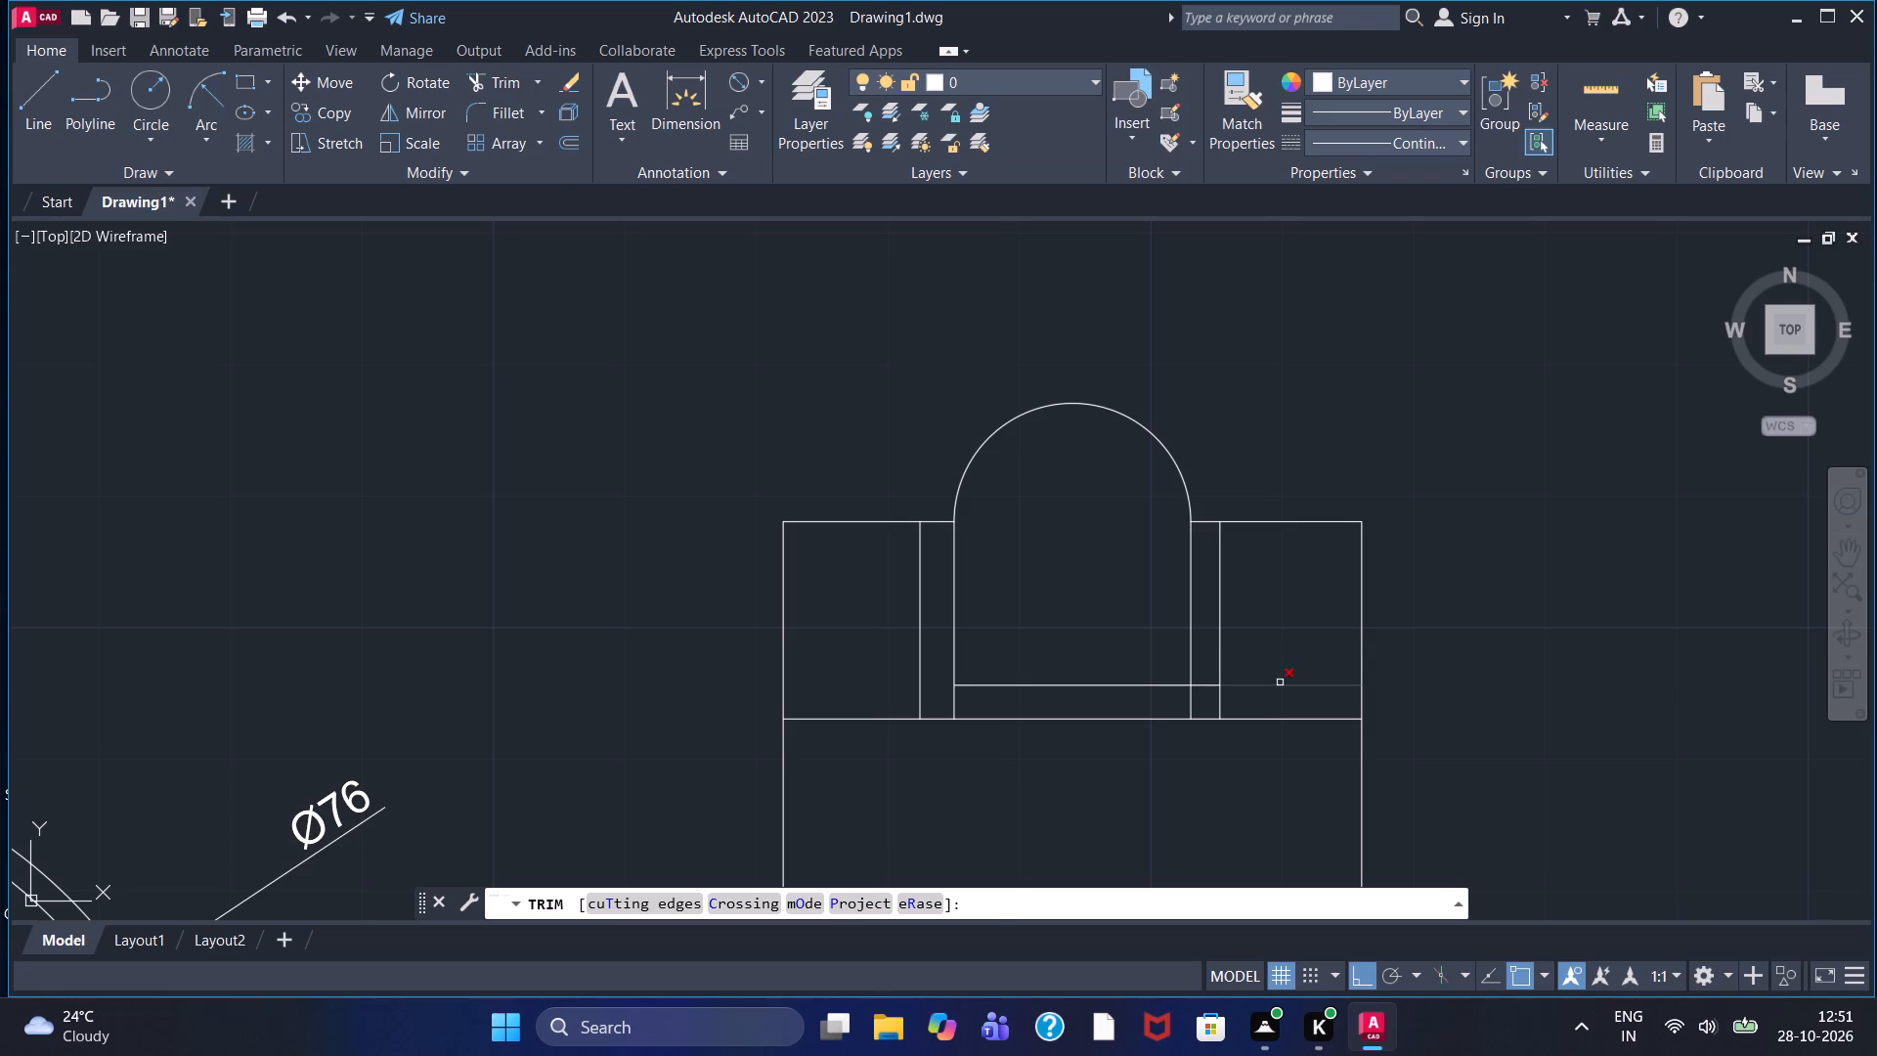
{"action": "left_click", "coordinate": [1280, 682]}
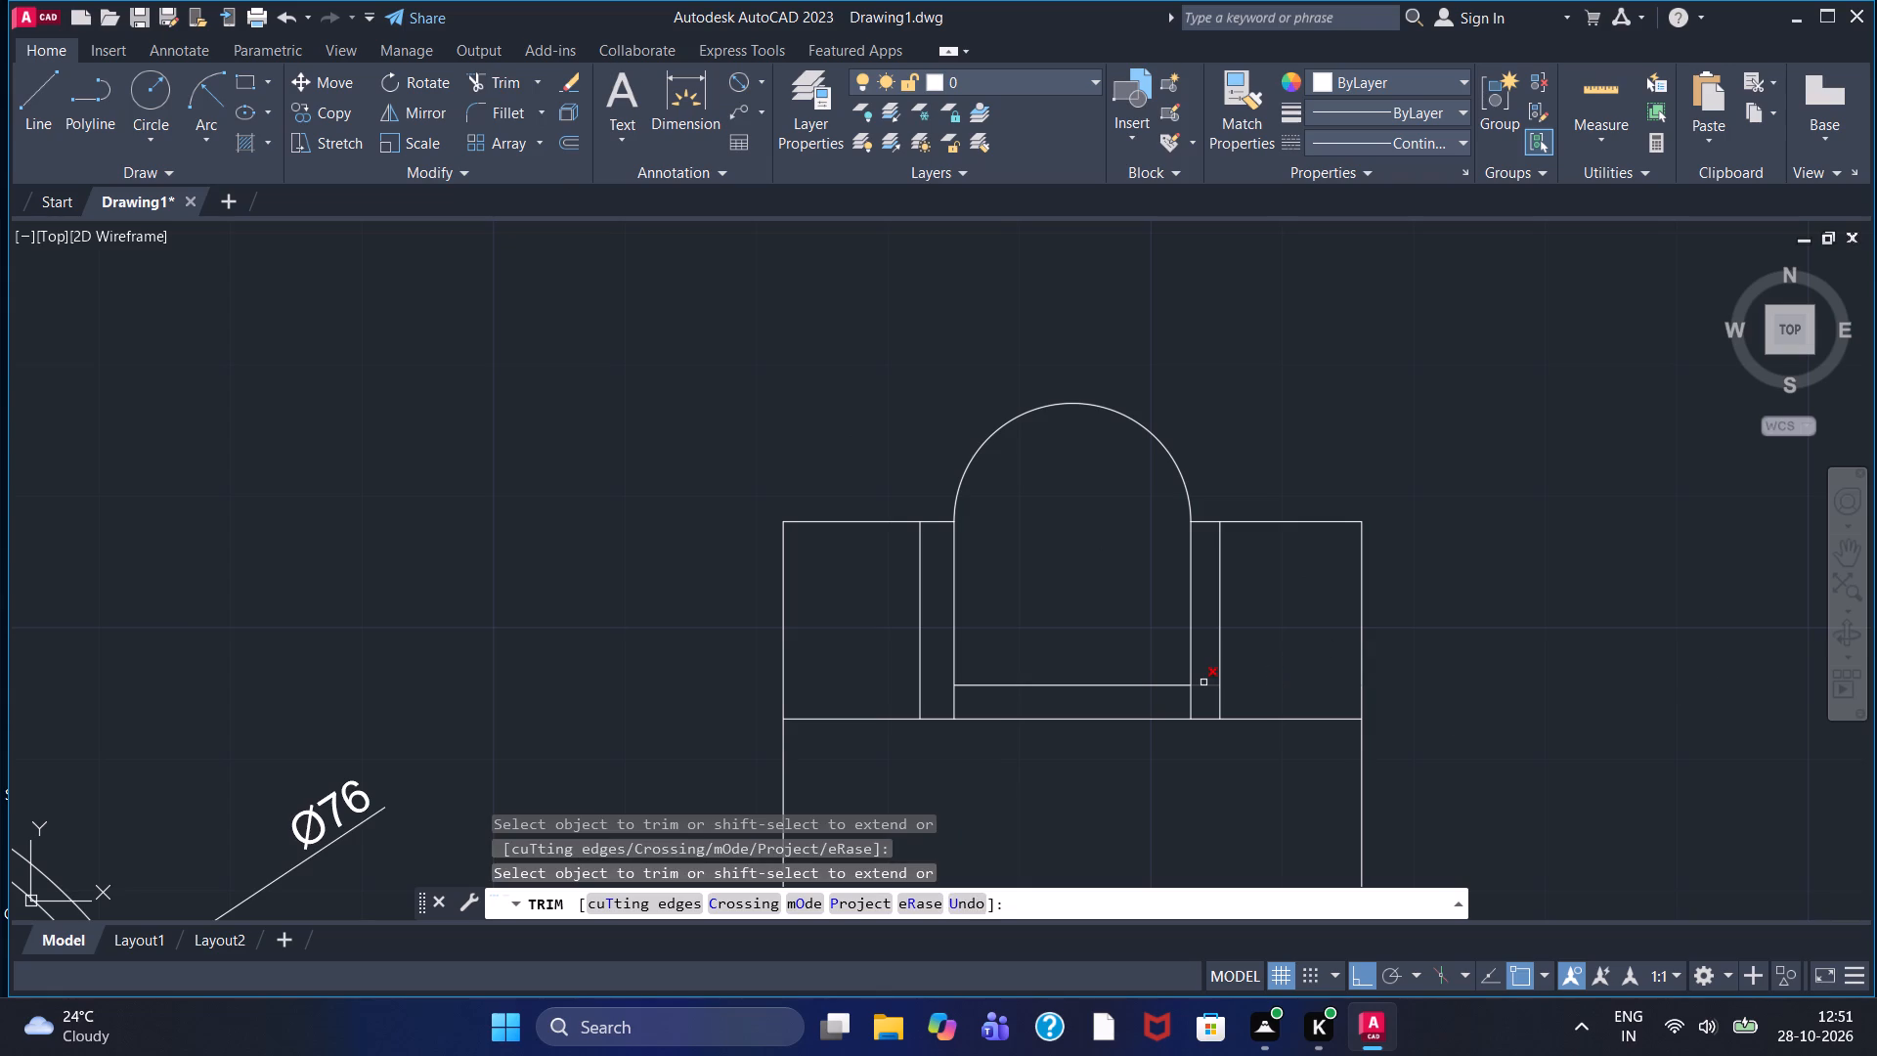
{"action": "left_click", "coordinate": [1203, 682]}
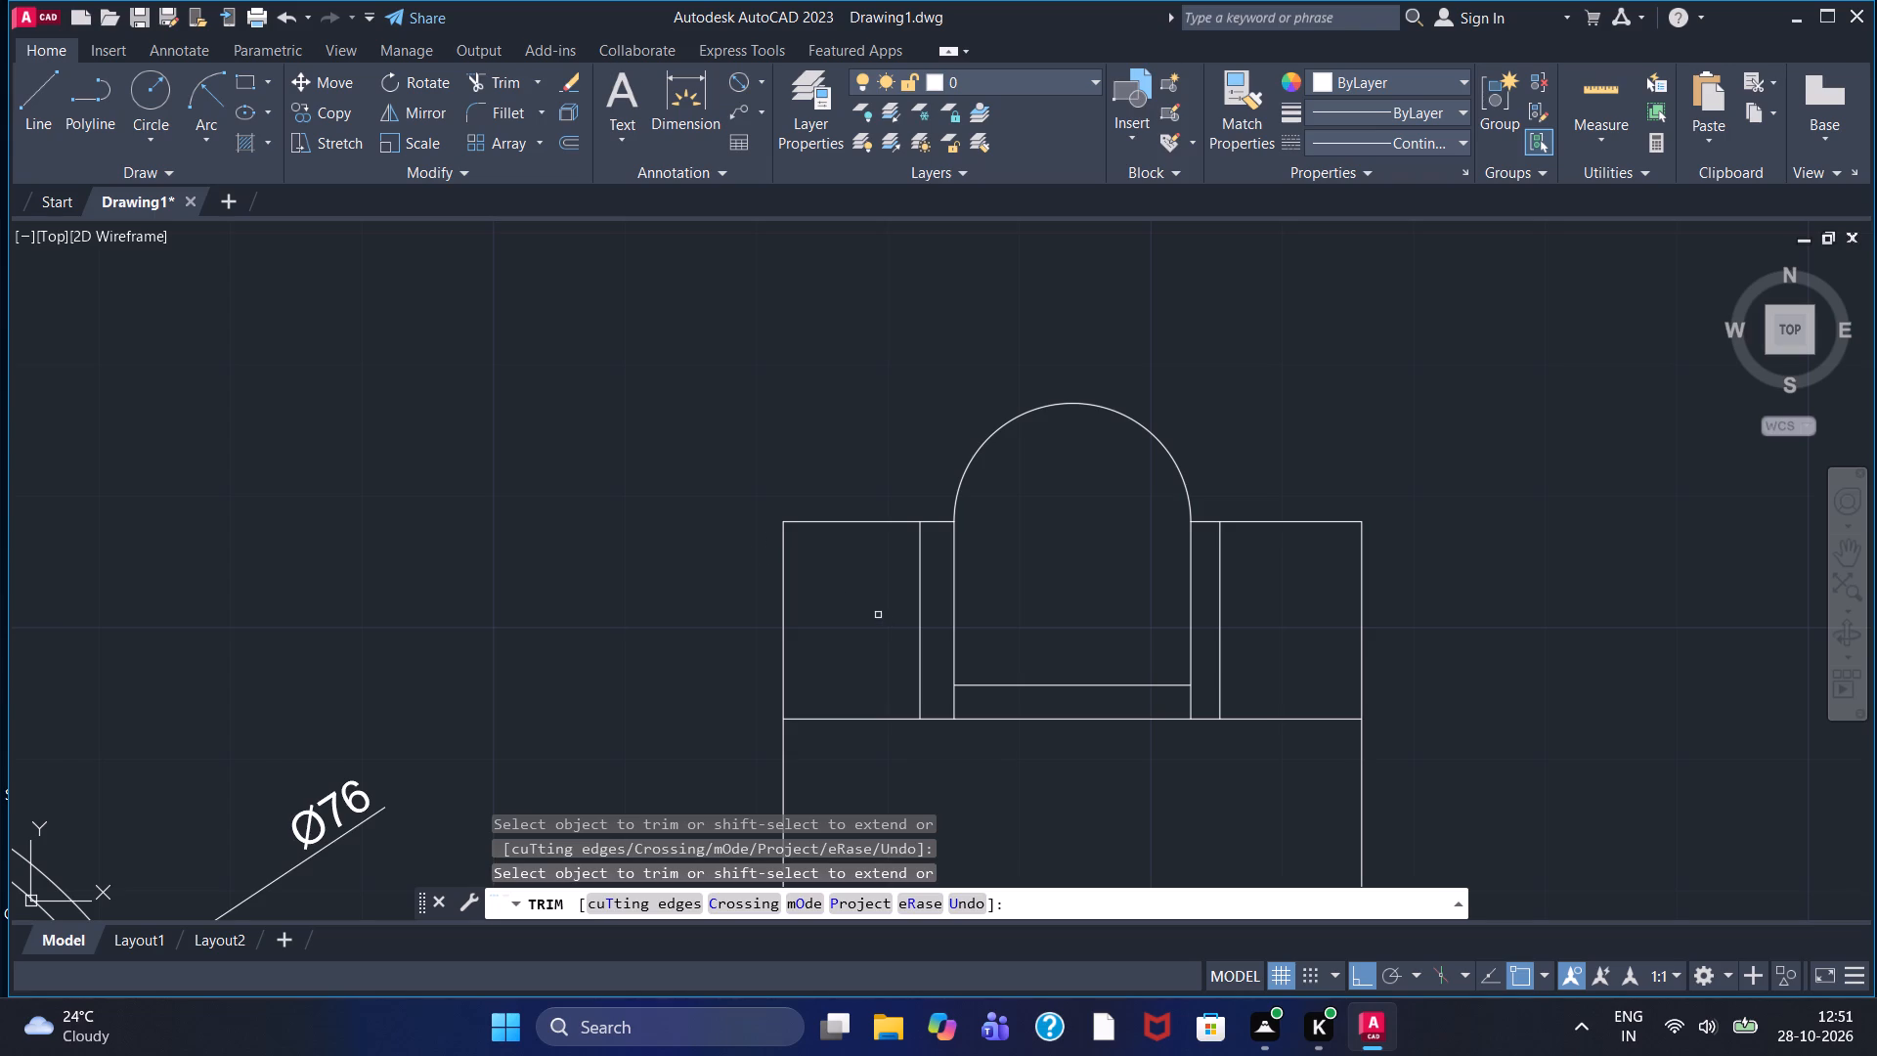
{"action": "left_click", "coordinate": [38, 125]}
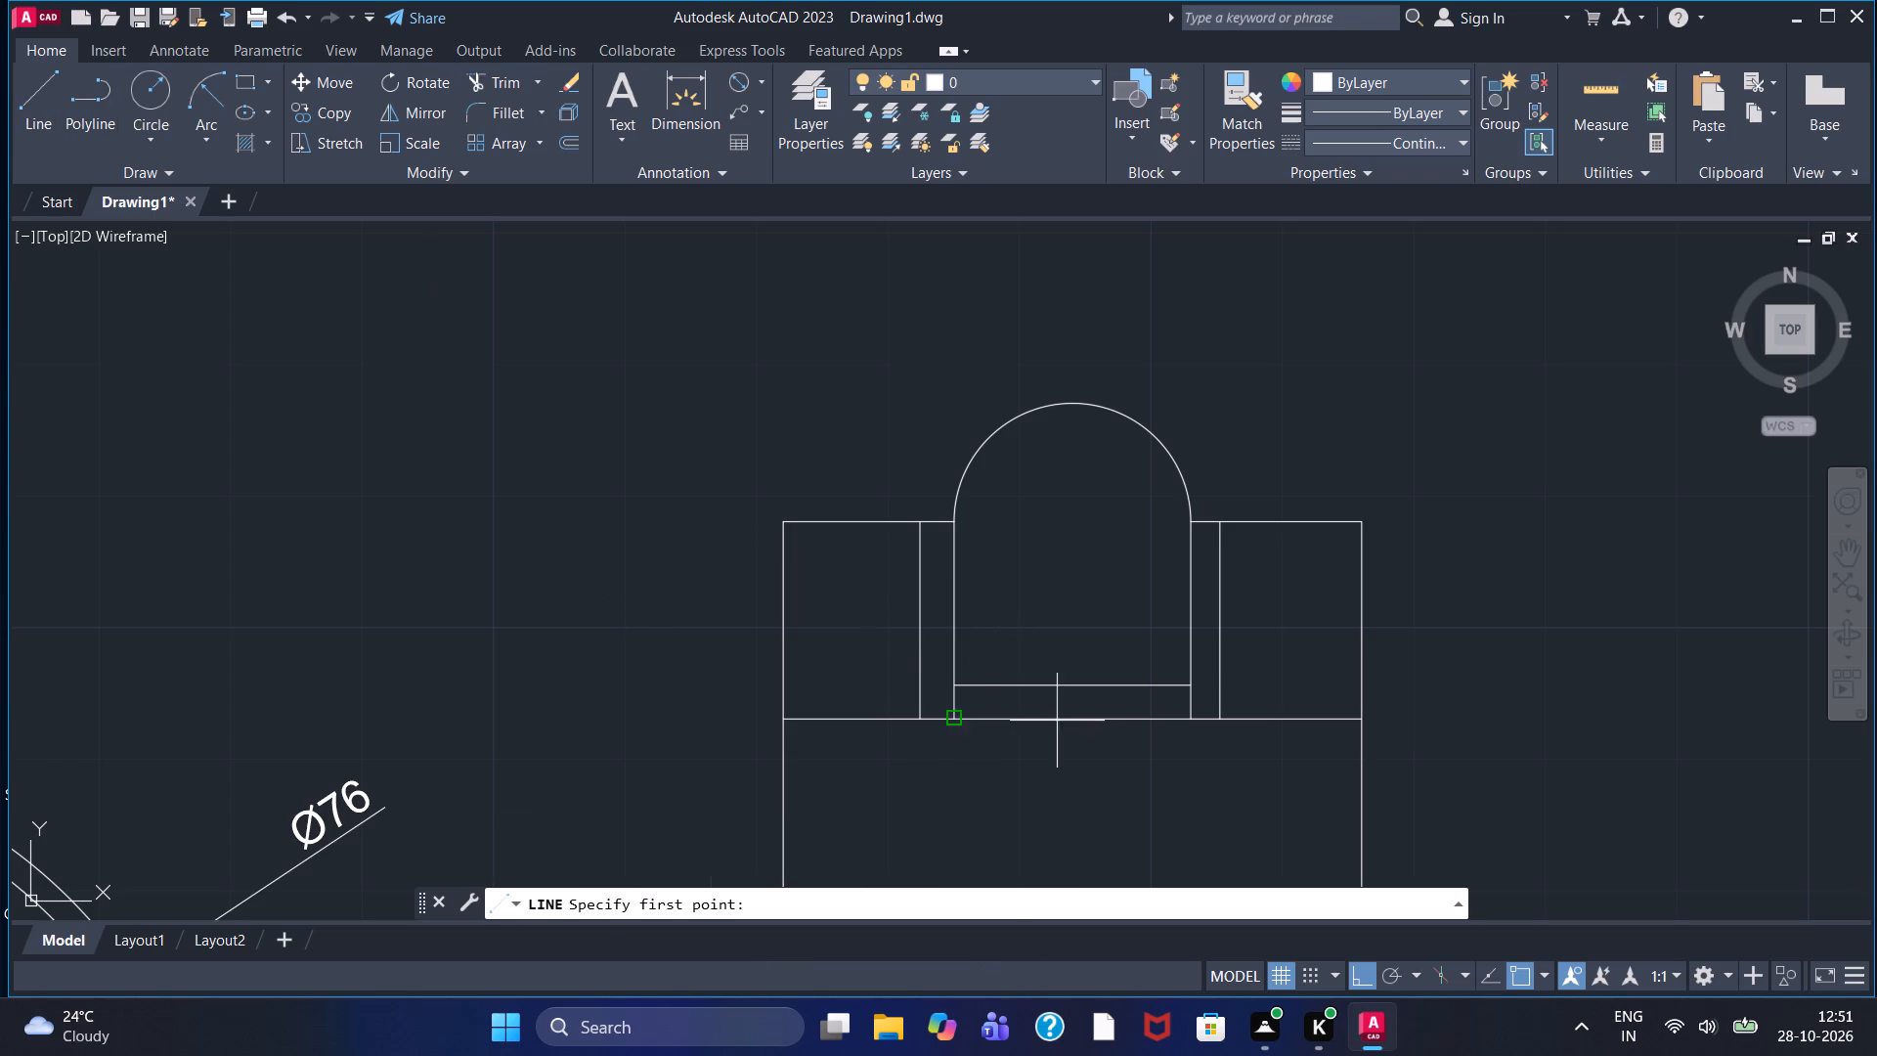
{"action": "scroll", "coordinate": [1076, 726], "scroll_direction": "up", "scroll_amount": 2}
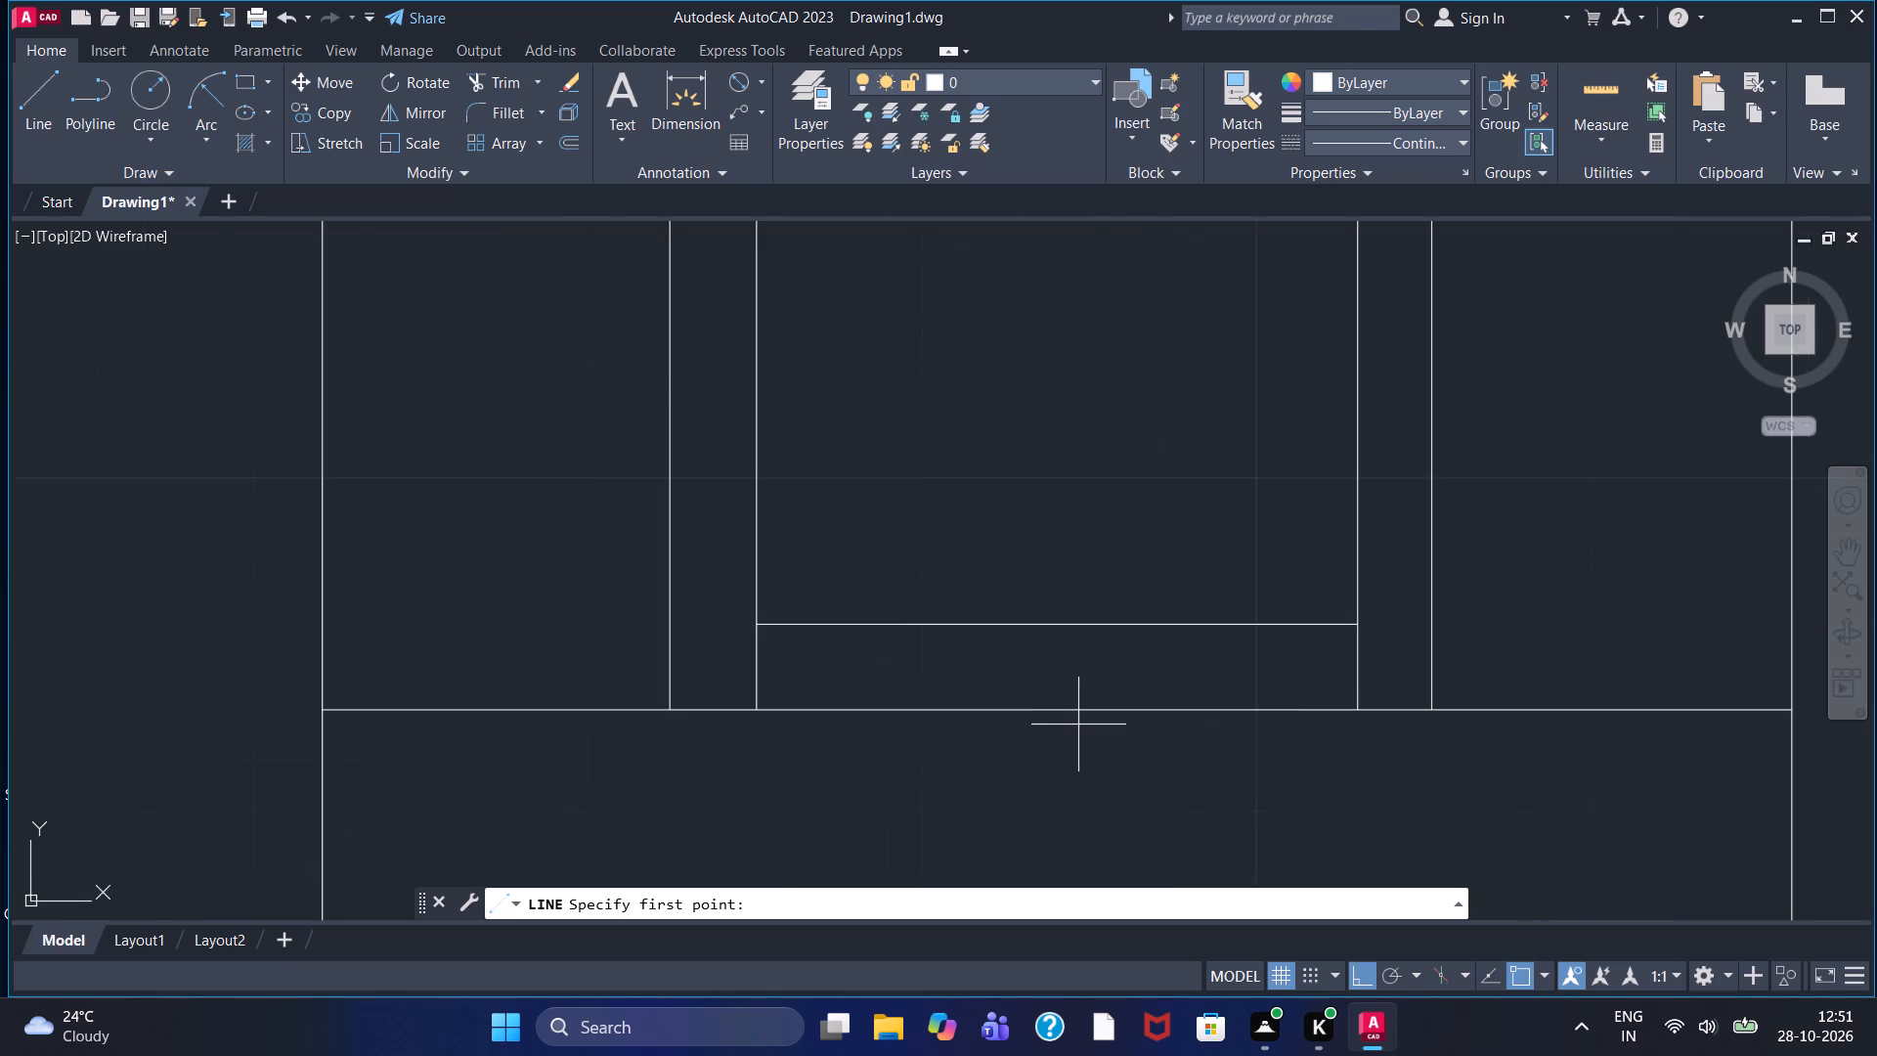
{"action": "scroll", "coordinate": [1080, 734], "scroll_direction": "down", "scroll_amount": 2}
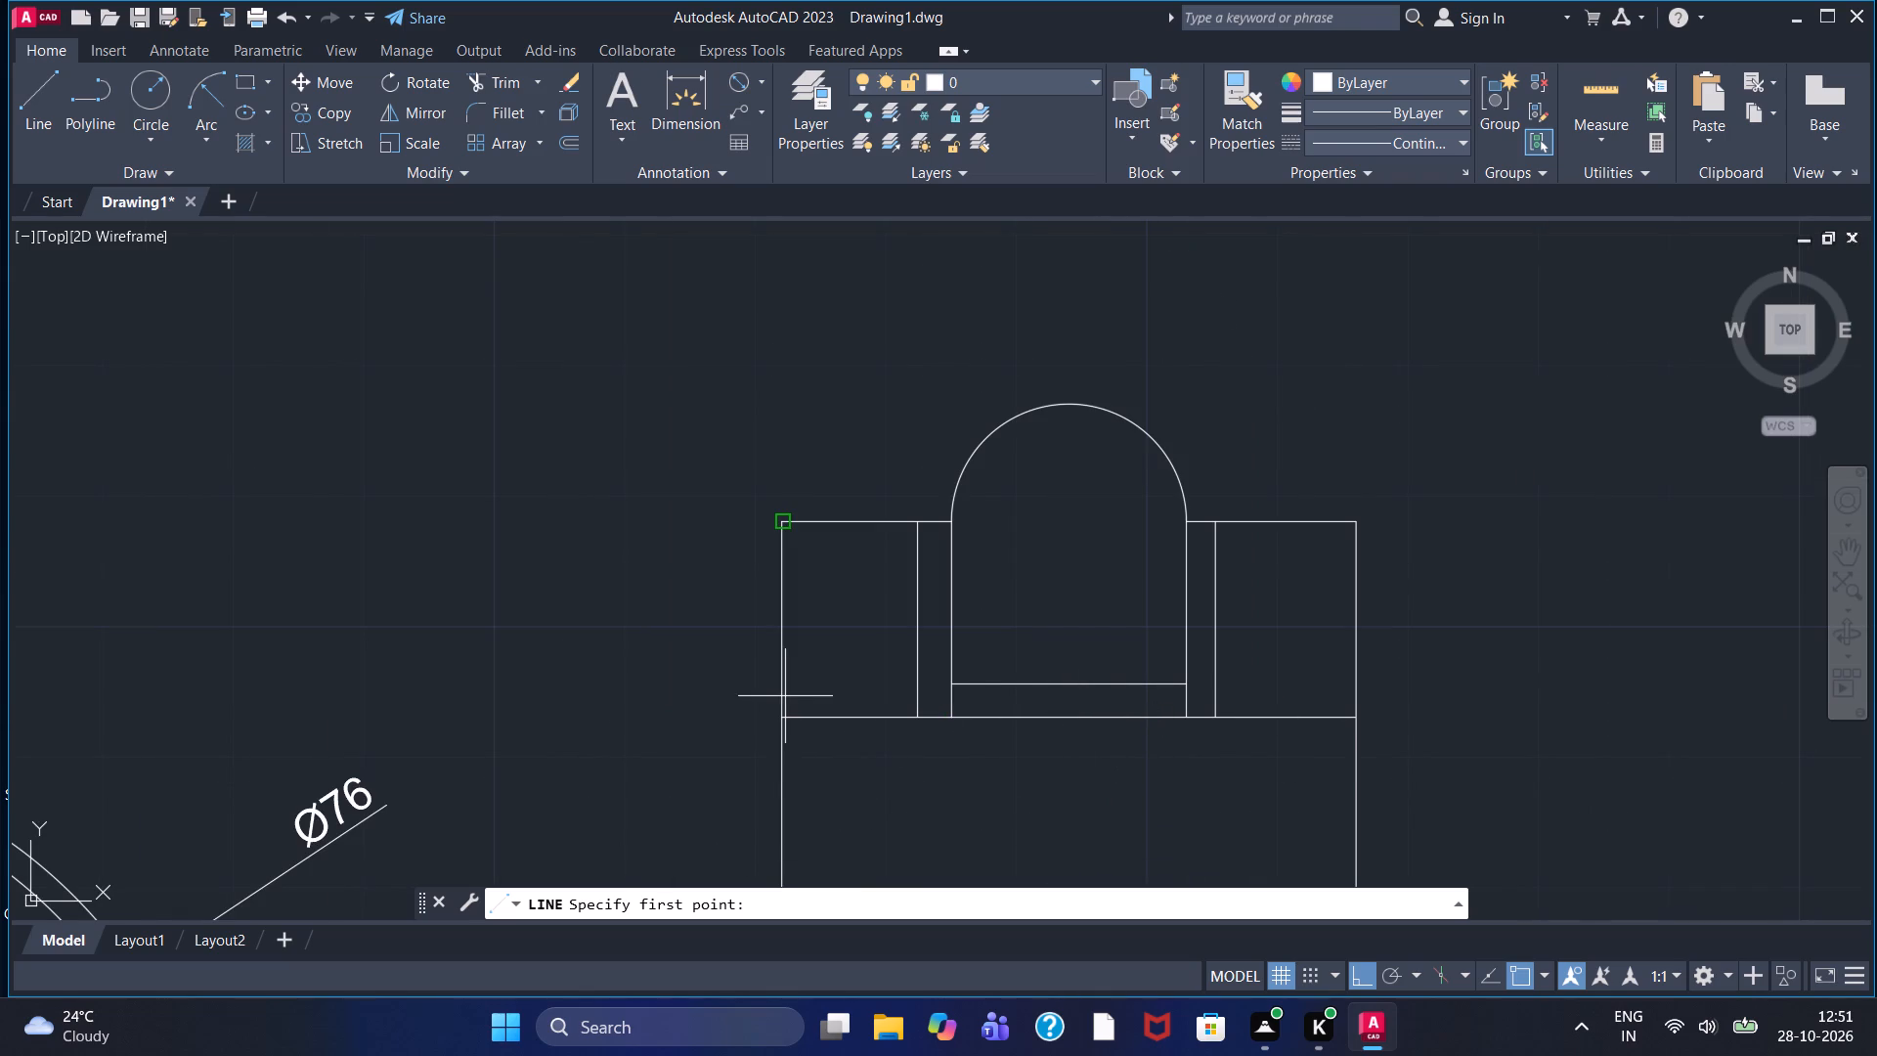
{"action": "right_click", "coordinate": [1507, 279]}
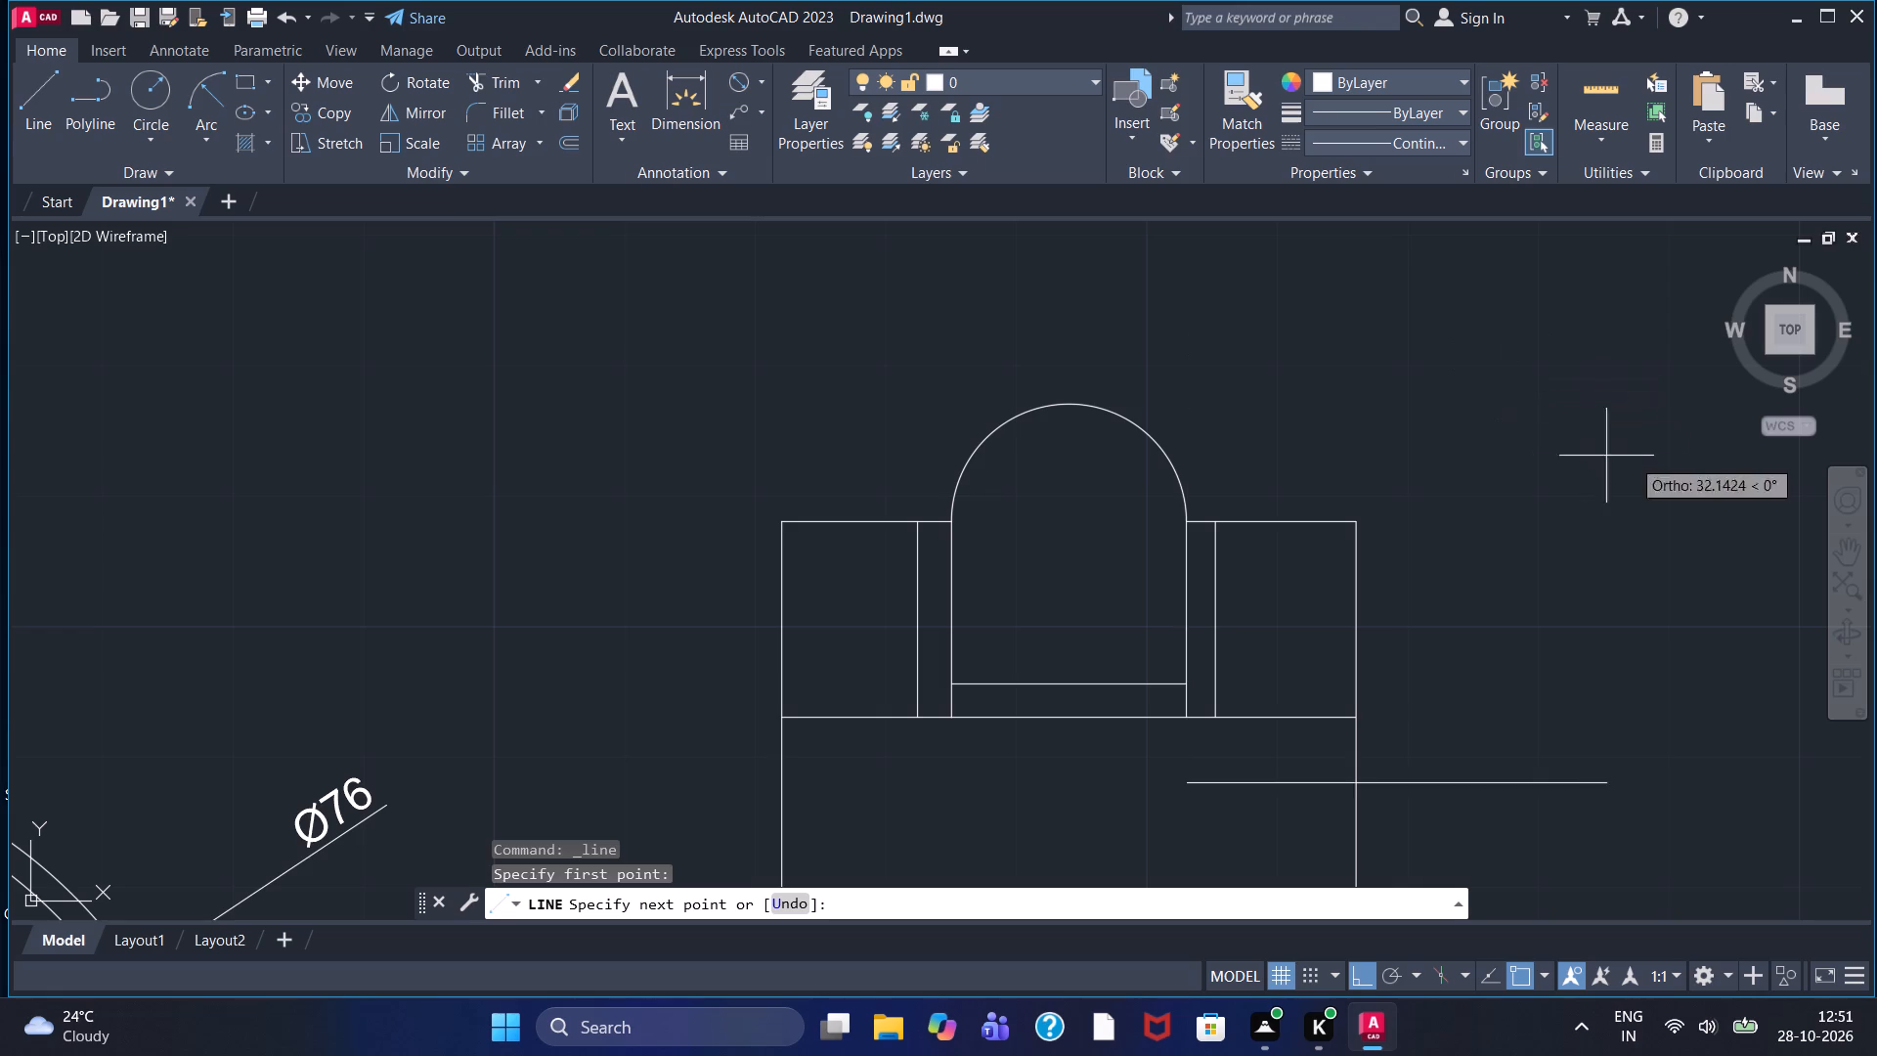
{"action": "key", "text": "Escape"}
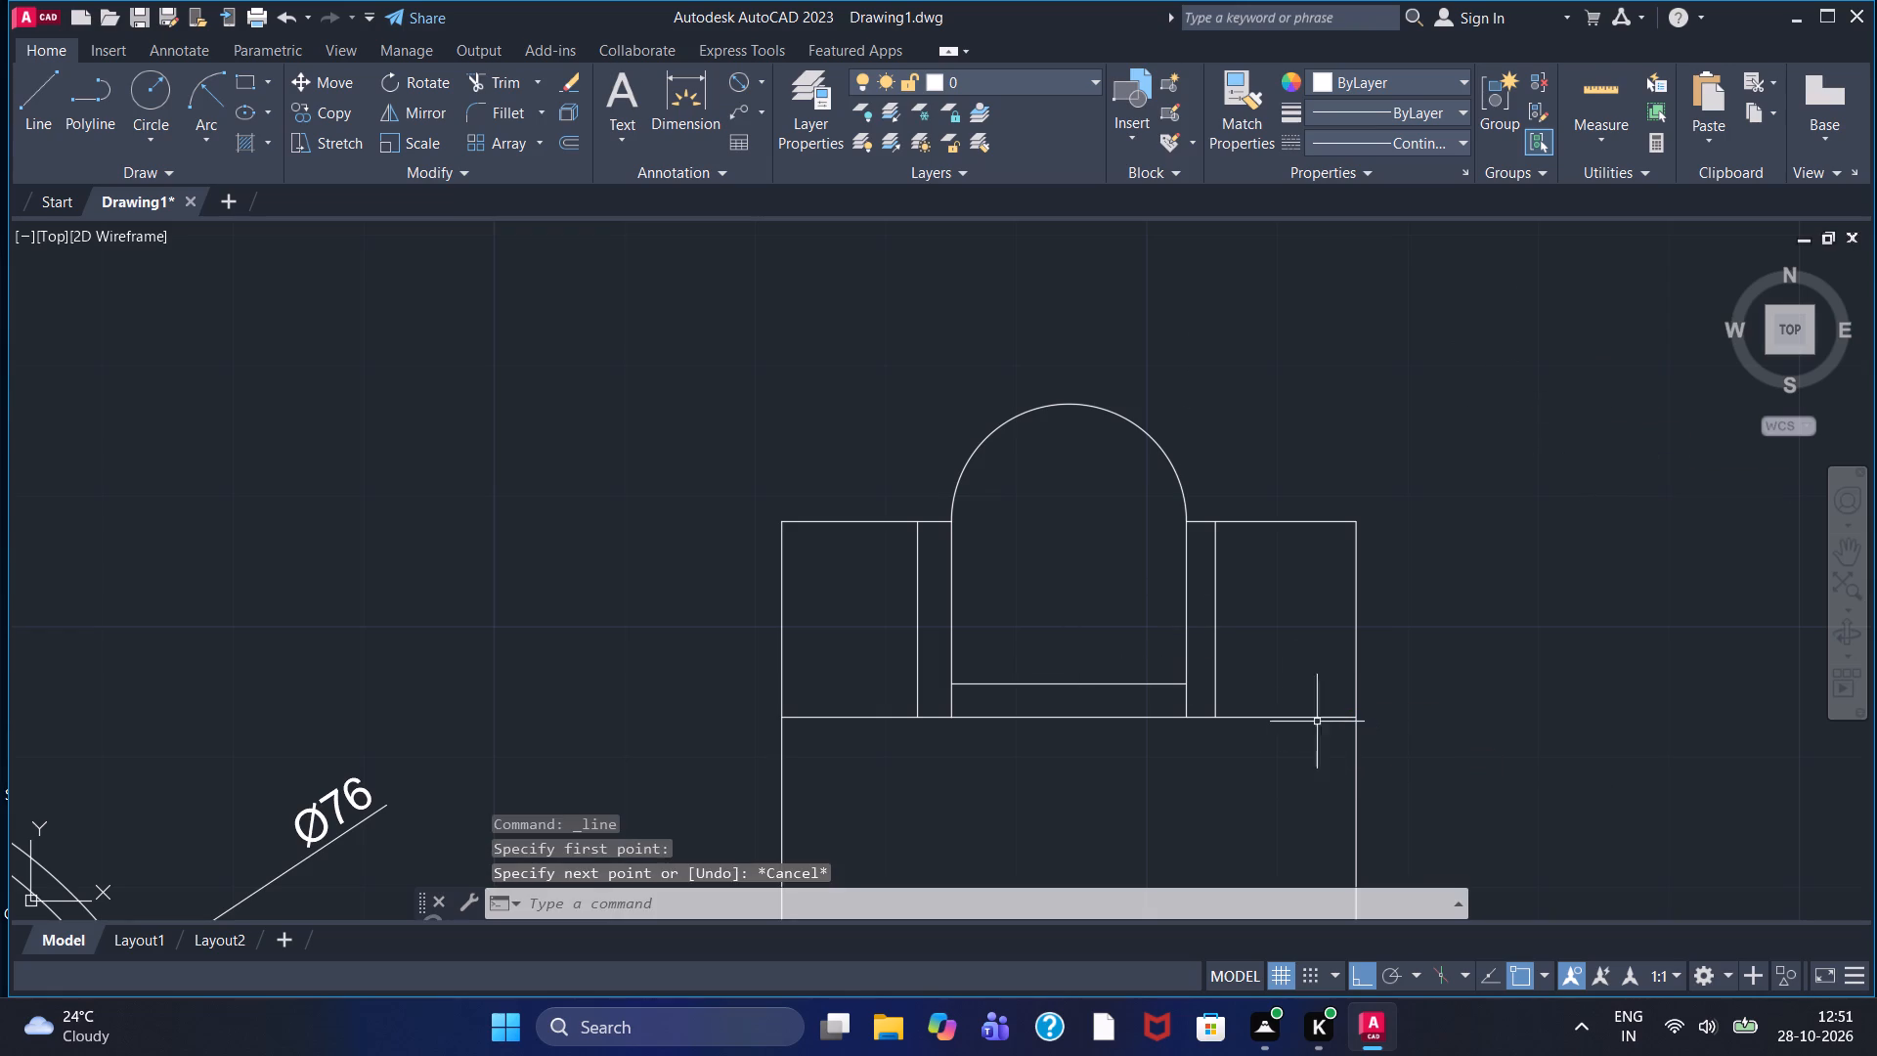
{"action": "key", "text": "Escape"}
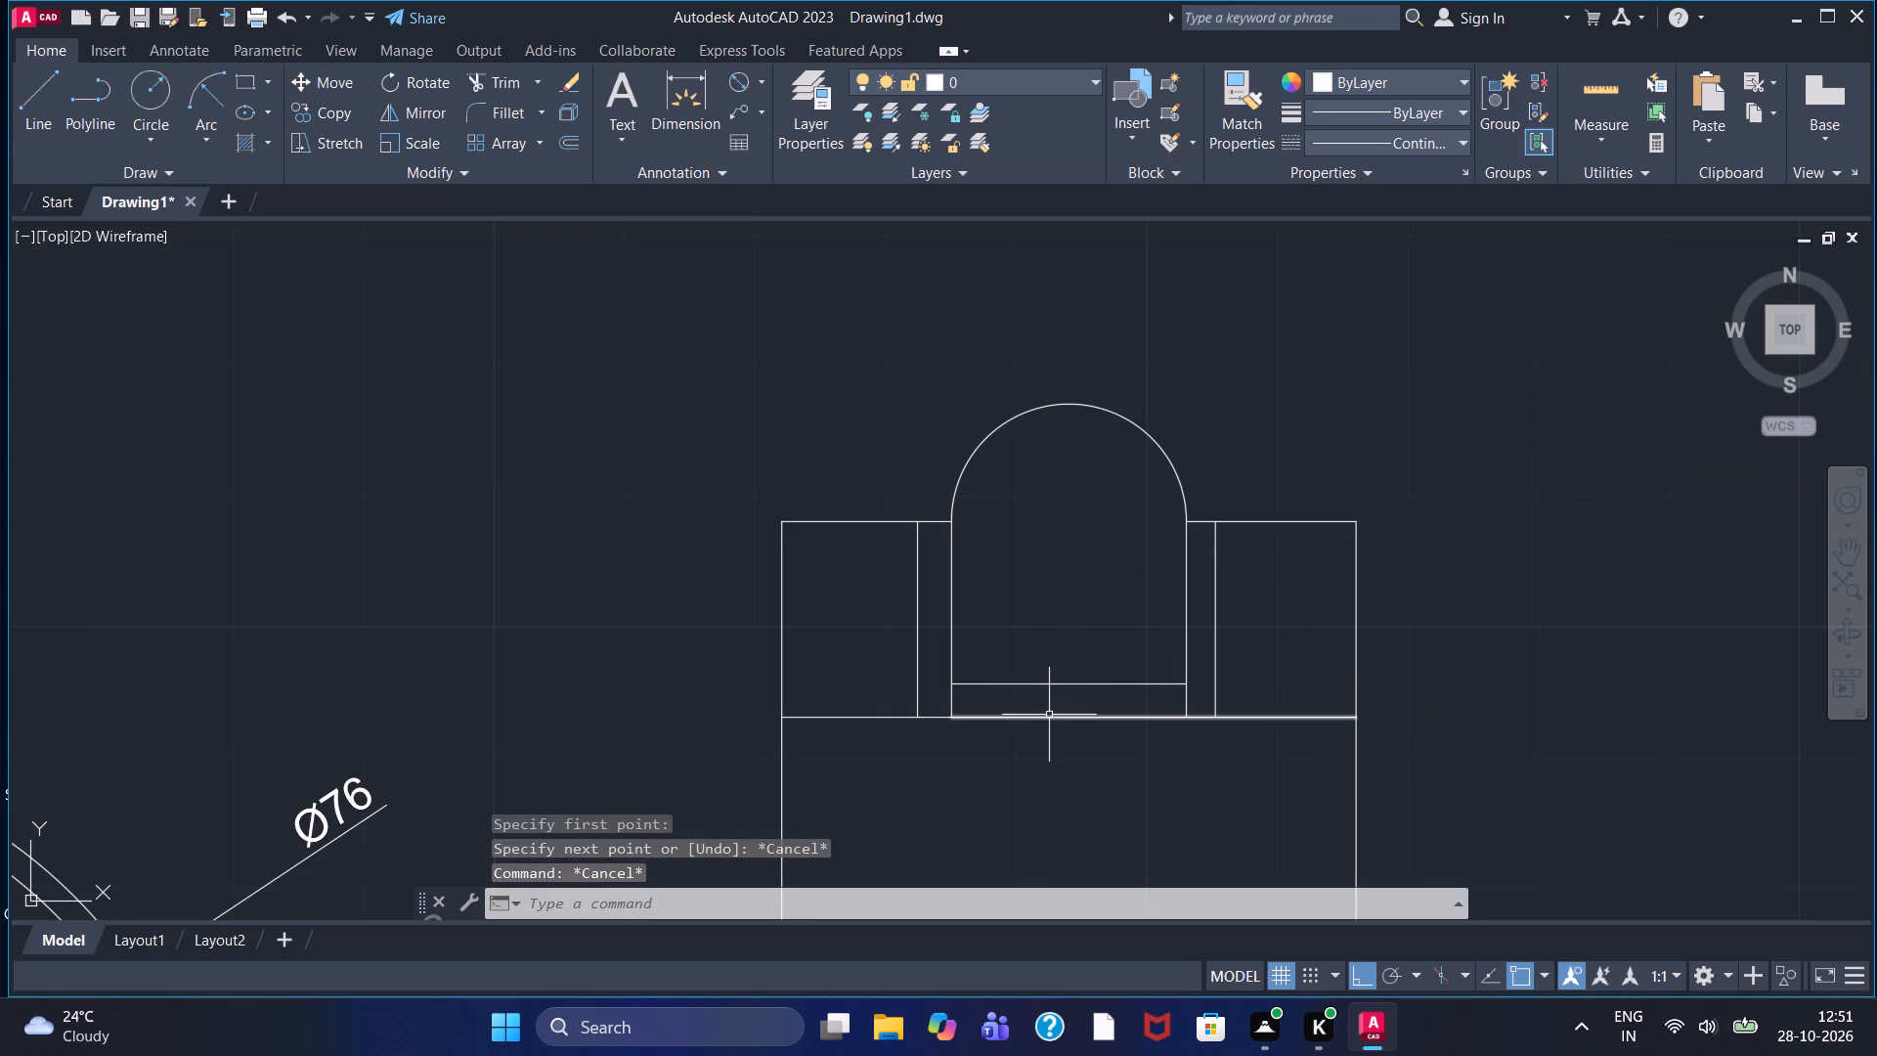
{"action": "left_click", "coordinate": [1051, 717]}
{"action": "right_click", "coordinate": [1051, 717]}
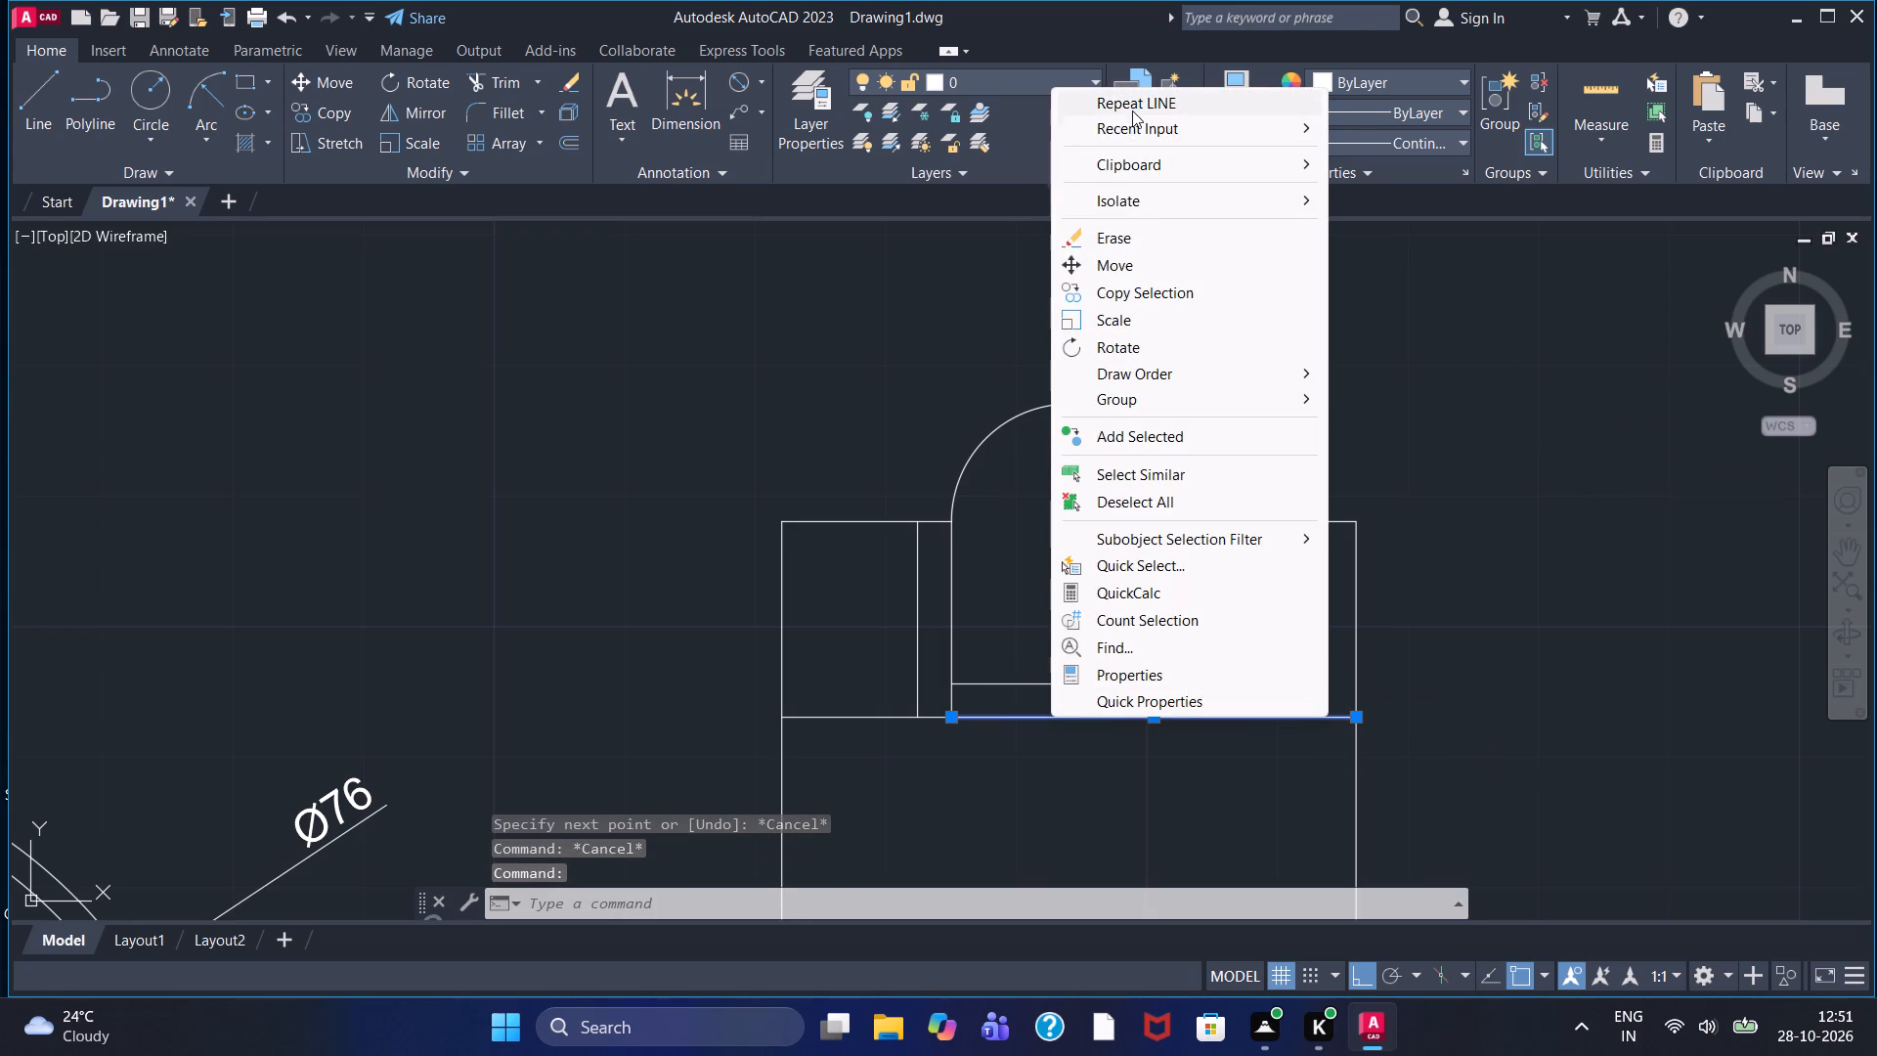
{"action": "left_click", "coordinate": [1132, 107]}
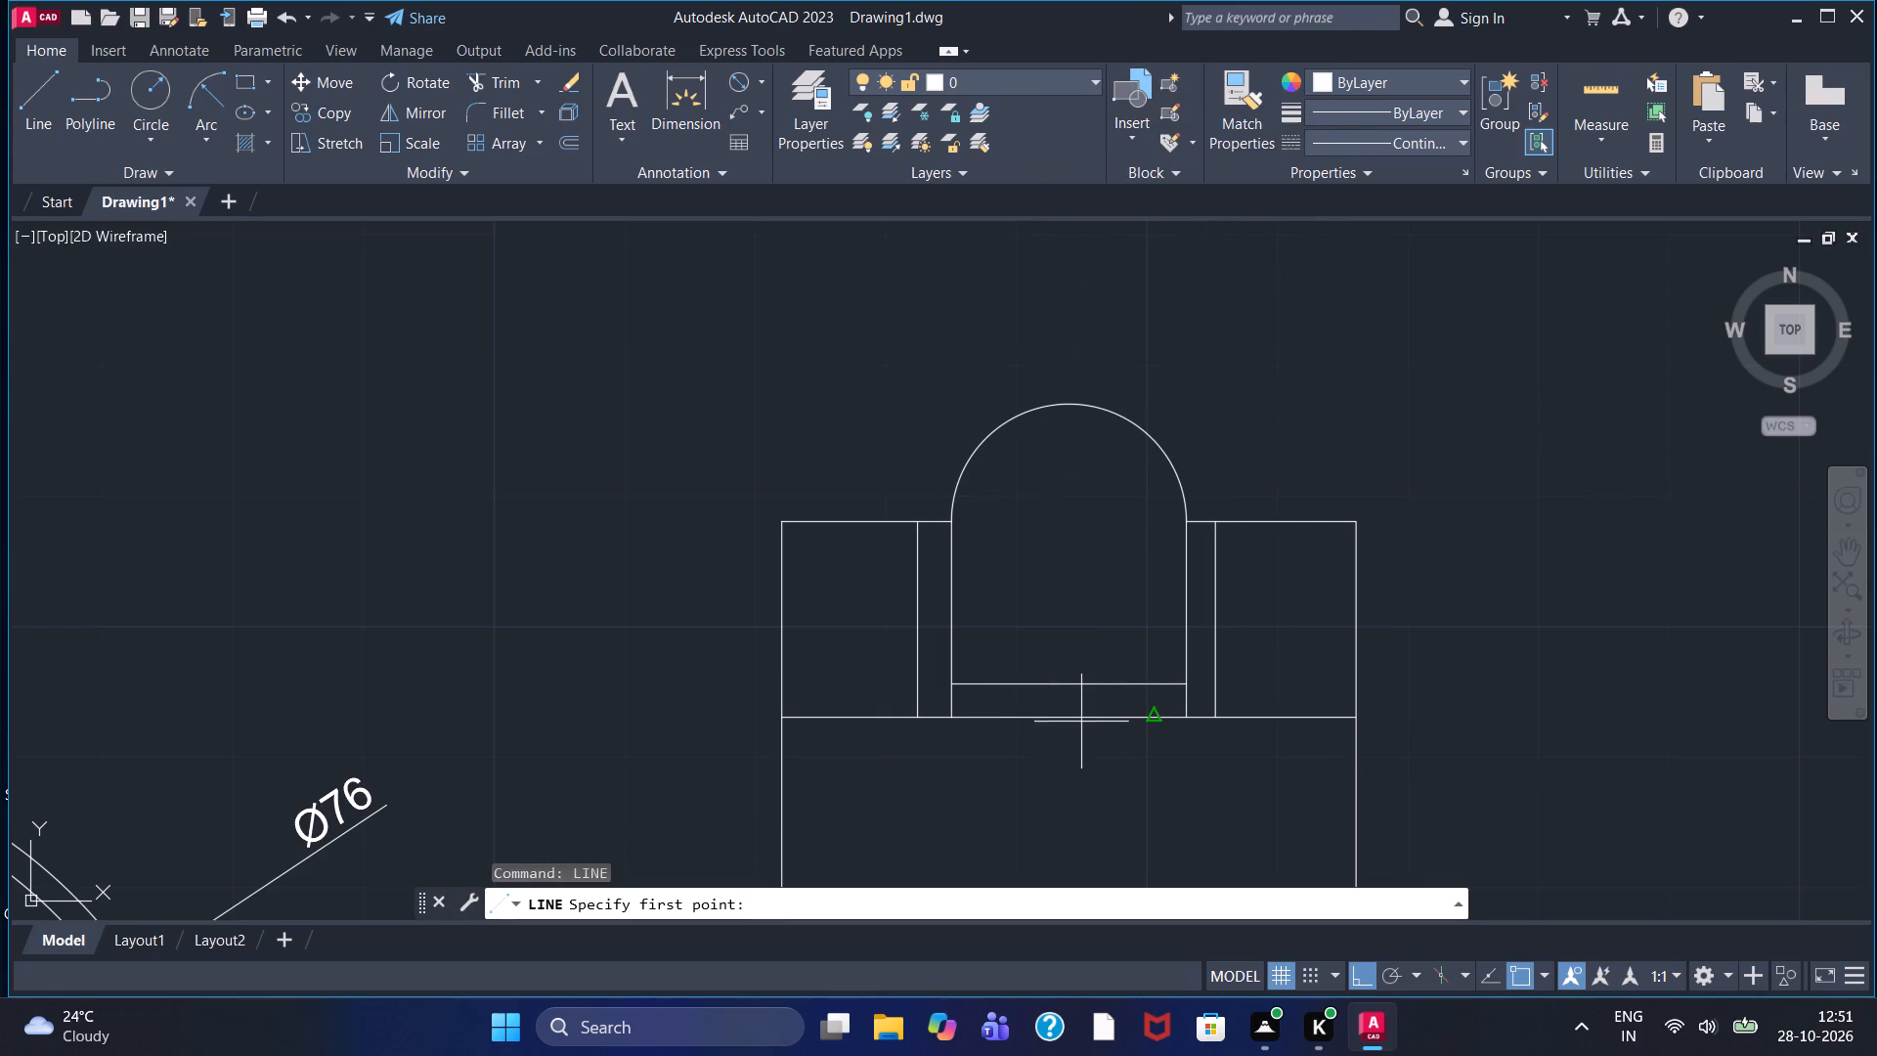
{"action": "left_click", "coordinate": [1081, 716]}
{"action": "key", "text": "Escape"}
Erase the two horizontal line segments at the lower ends of the boss's vertical lines.
{"action": "left_click", "coordinate": [1093, 719]}
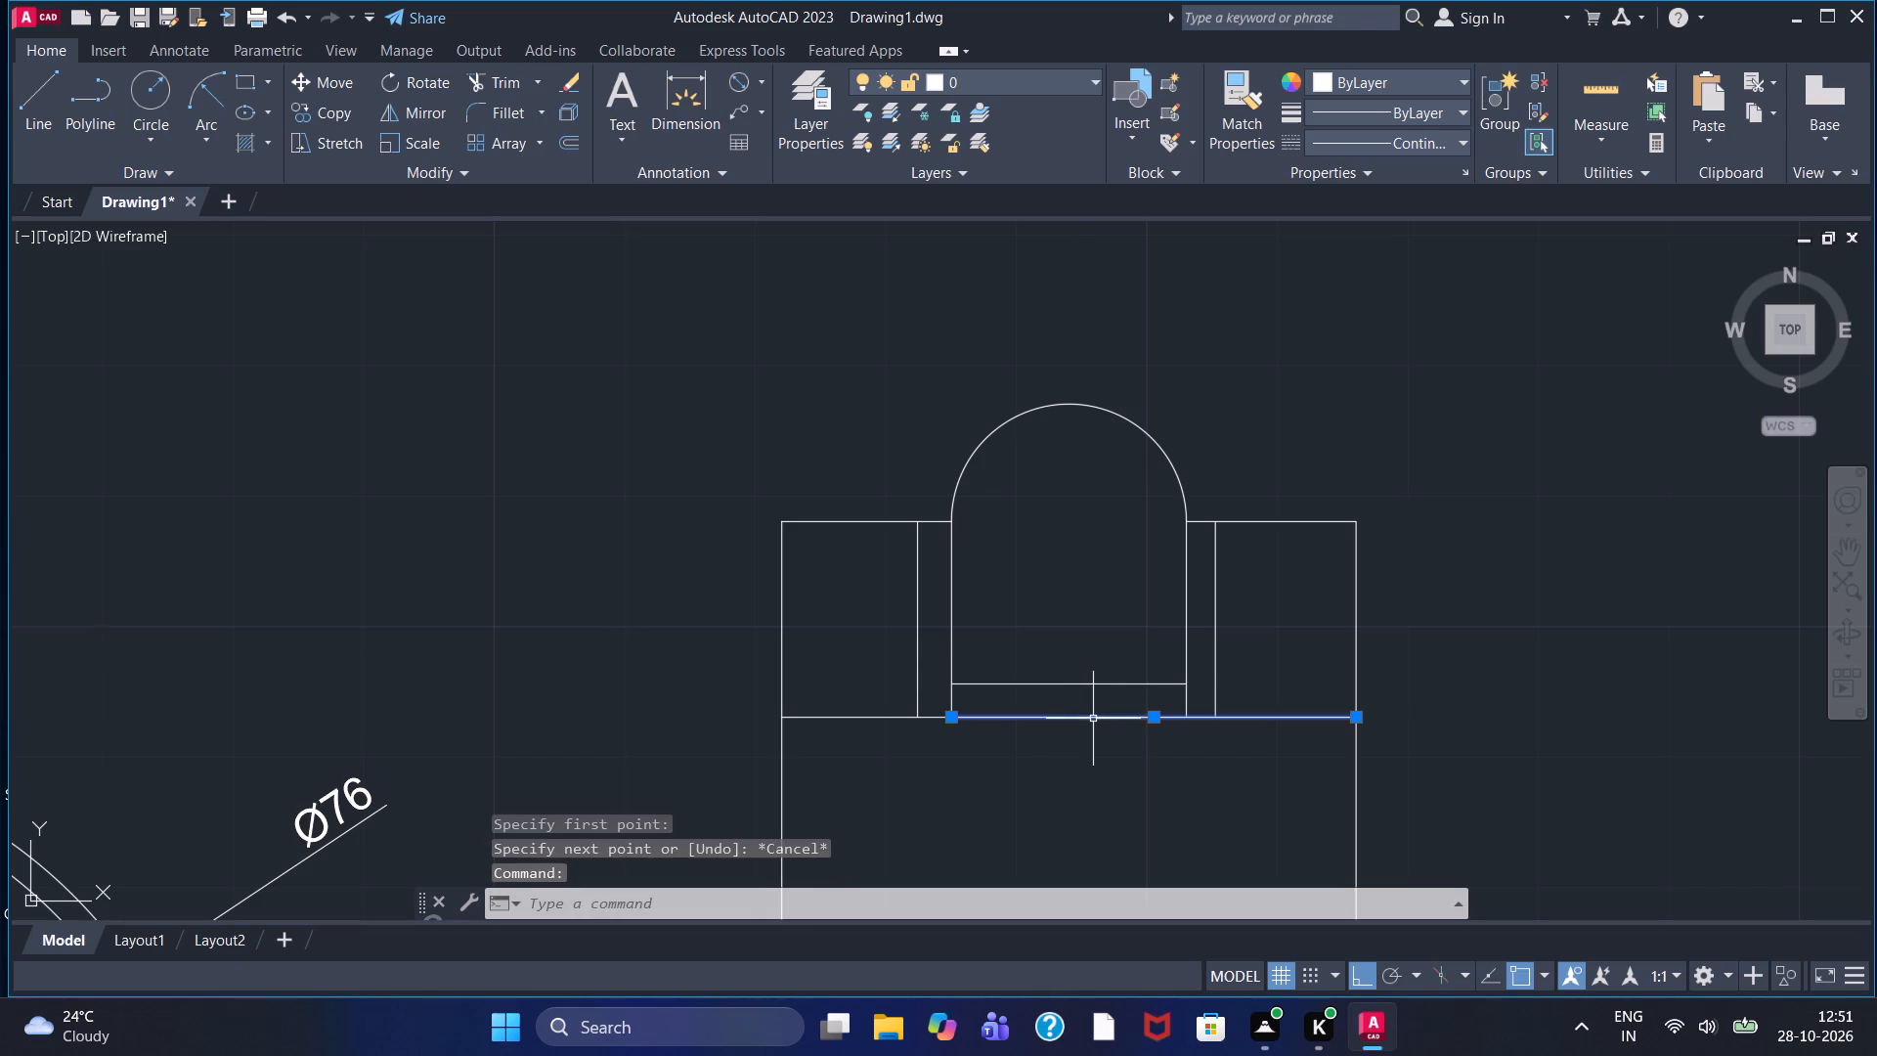
{"action": "right_click", "coordinate": [1093, 719]}
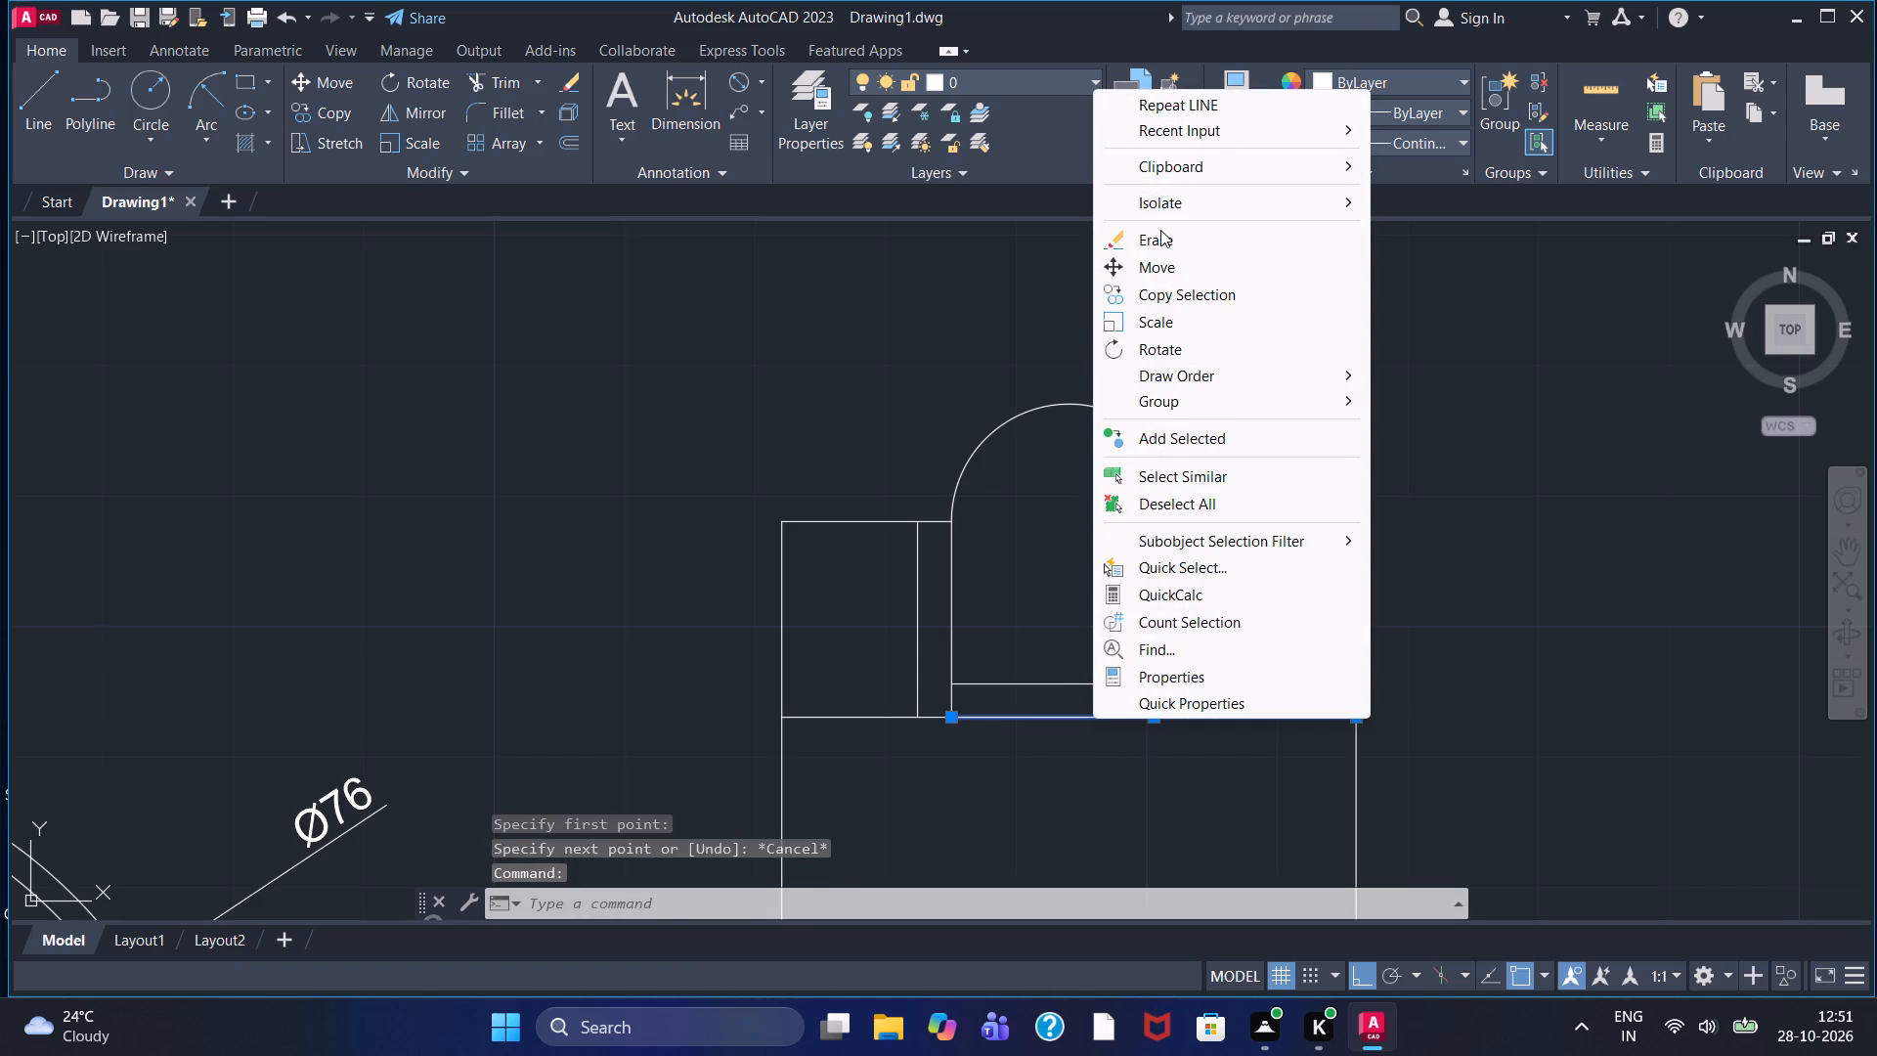
{"action": "left_click", "coordinate": [1160, 233]}
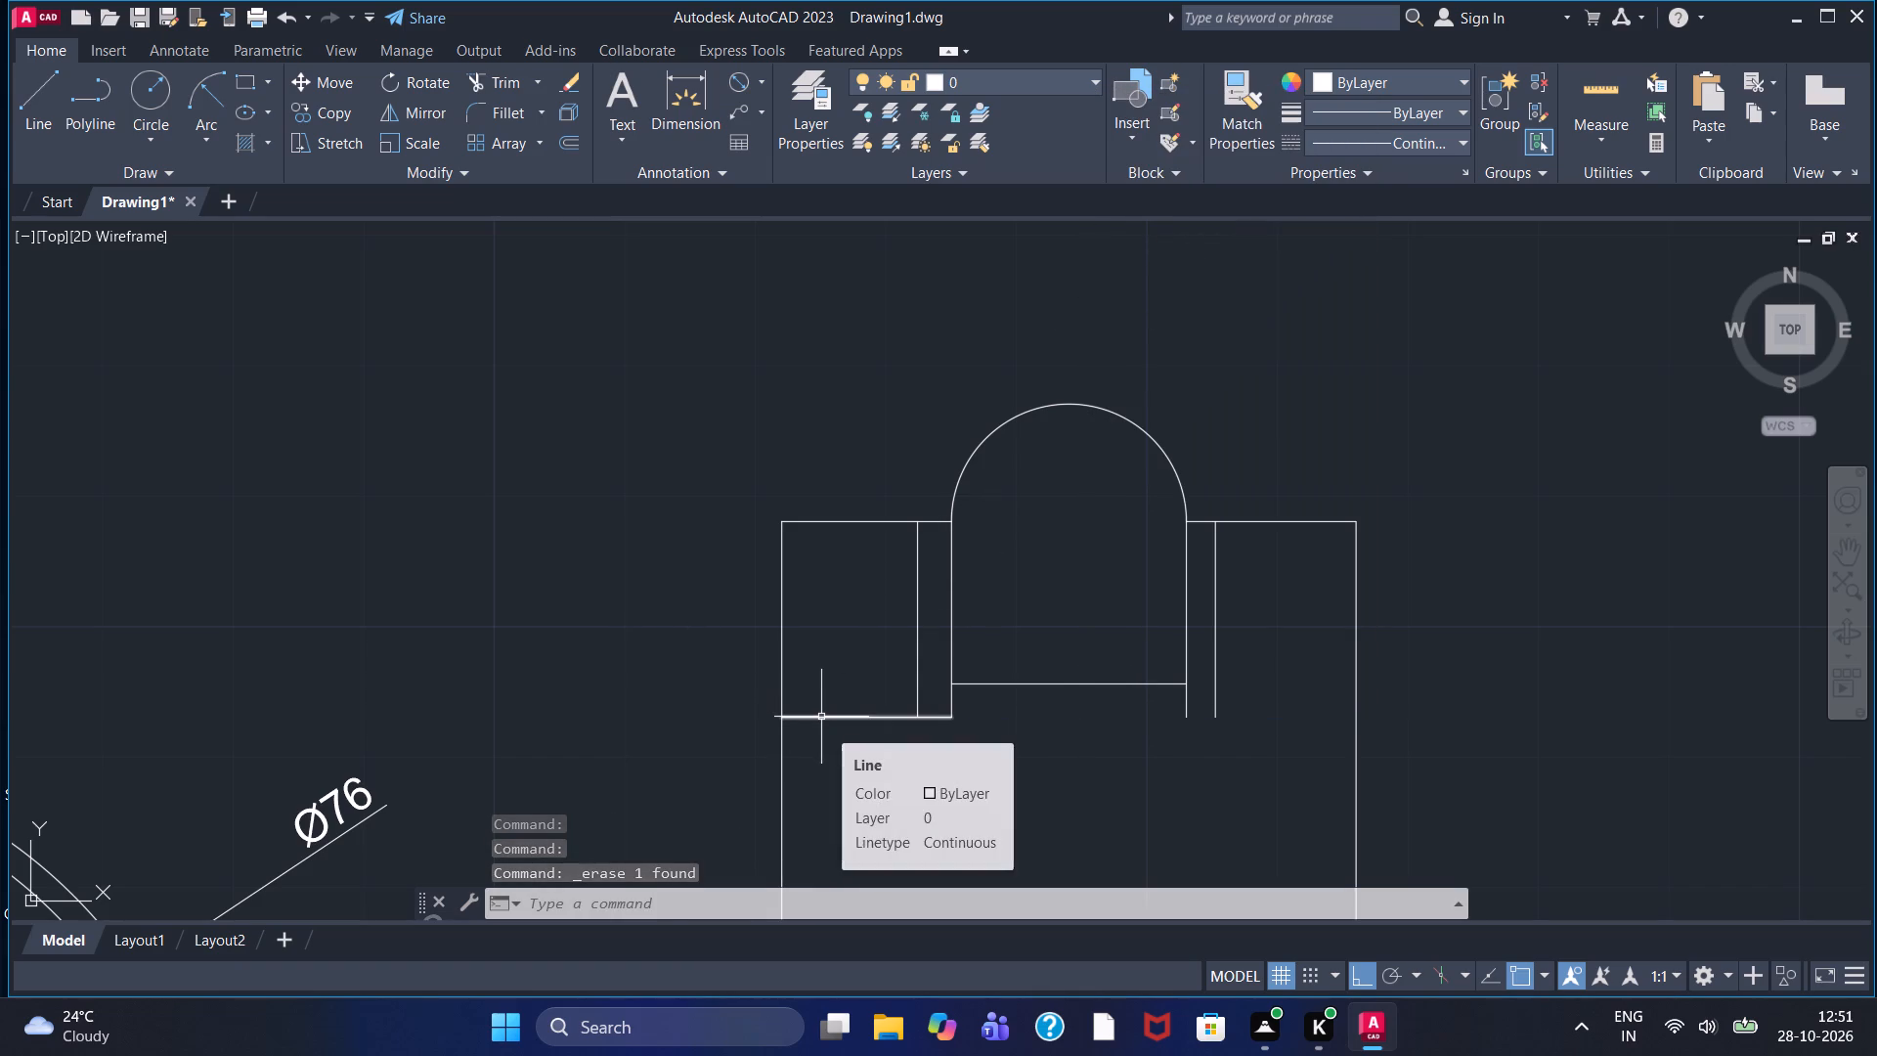
{"action": "left_click", "coordinate": [821, 717]}
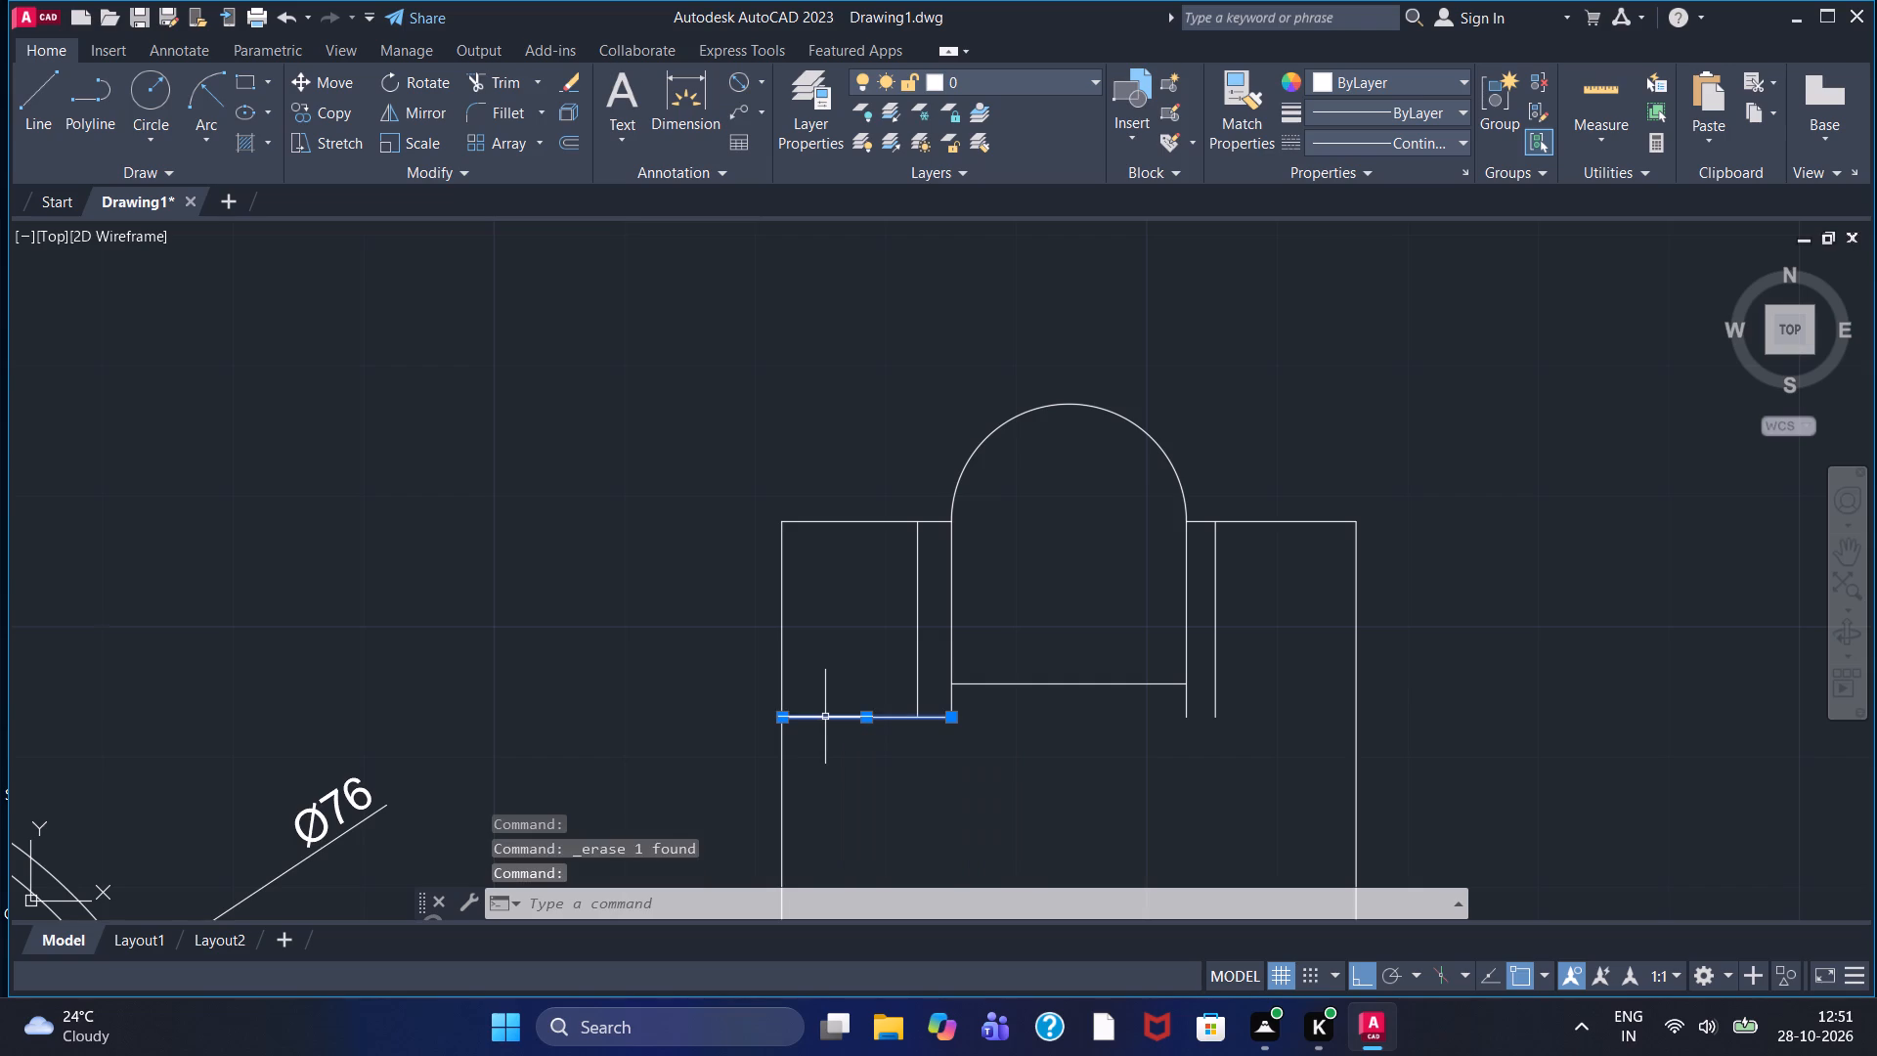
{"action": "right_click", "coordinate": [820, 709]}
{"action": "left_click", "coordinate": [908, 230]}
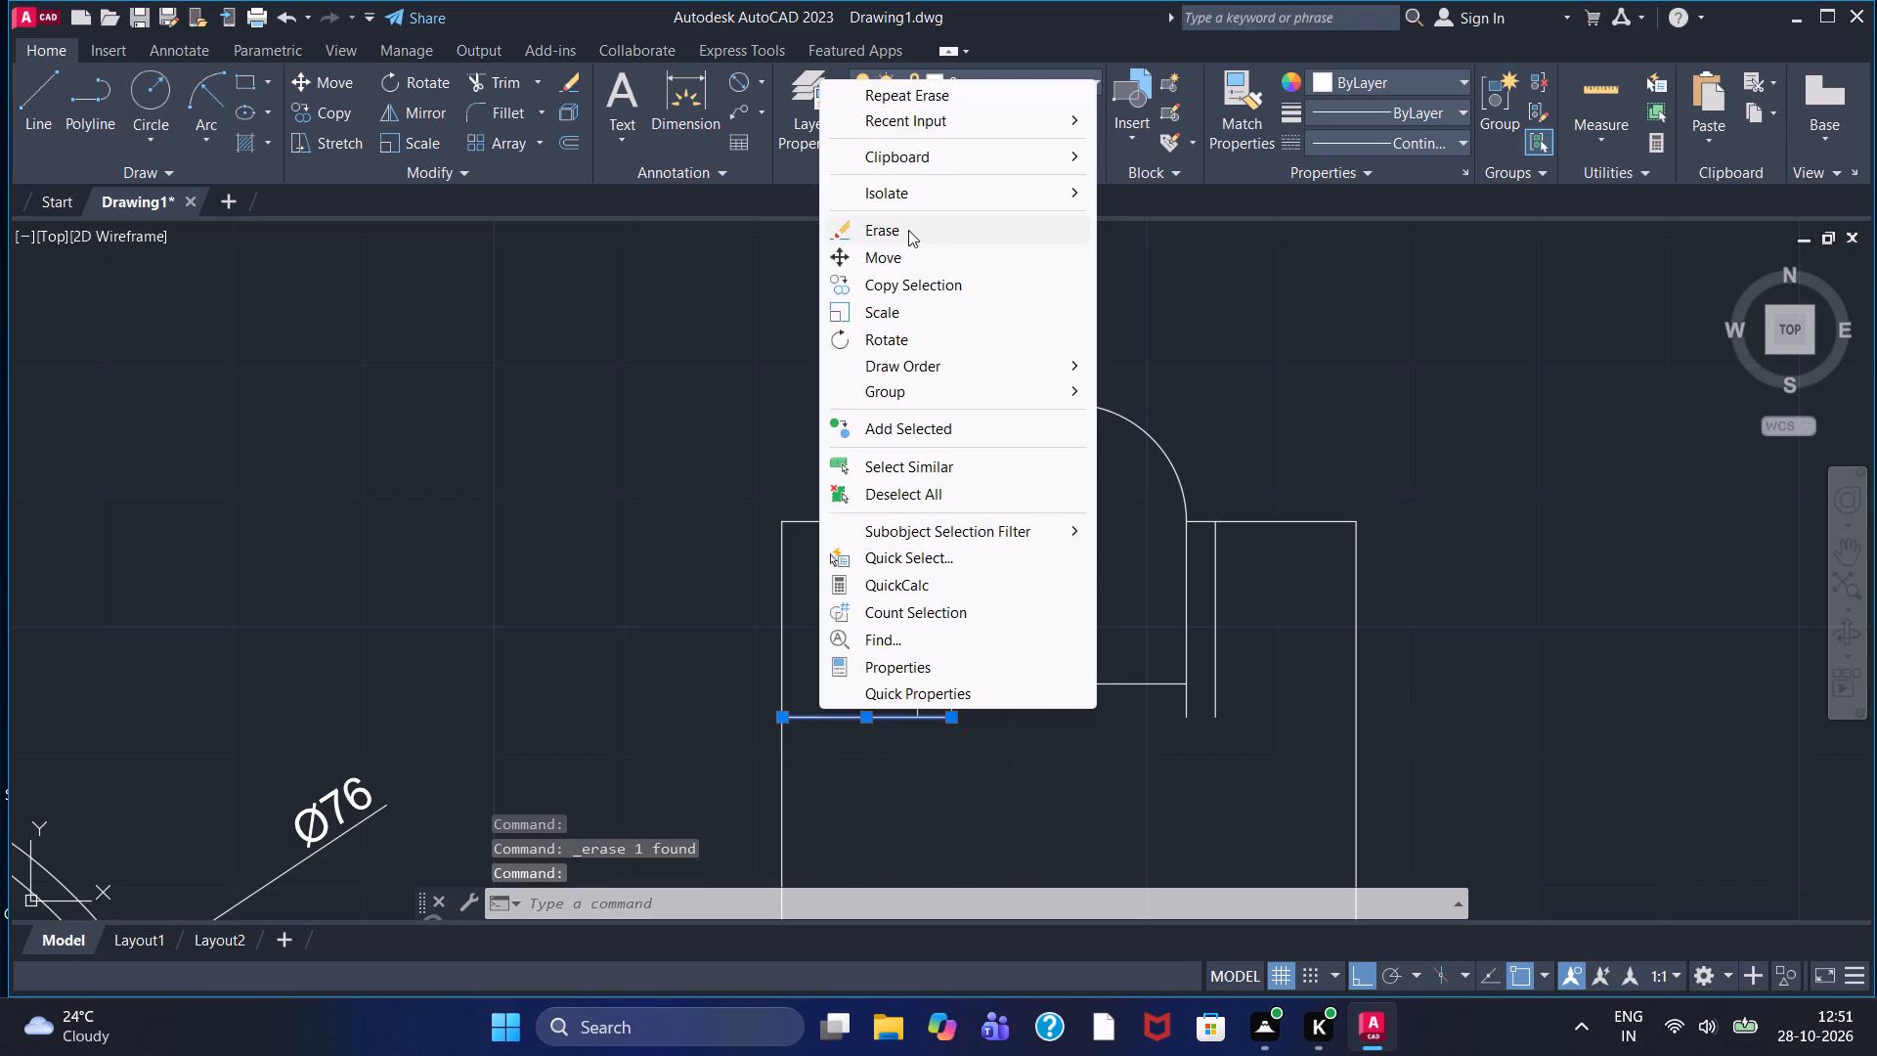
Draw a 15-long line down from the rectangle's top-left corner, continuing horizontally right past the rectangle's right edge.
{"action": "left_click", "coordinate": [42, 118]}
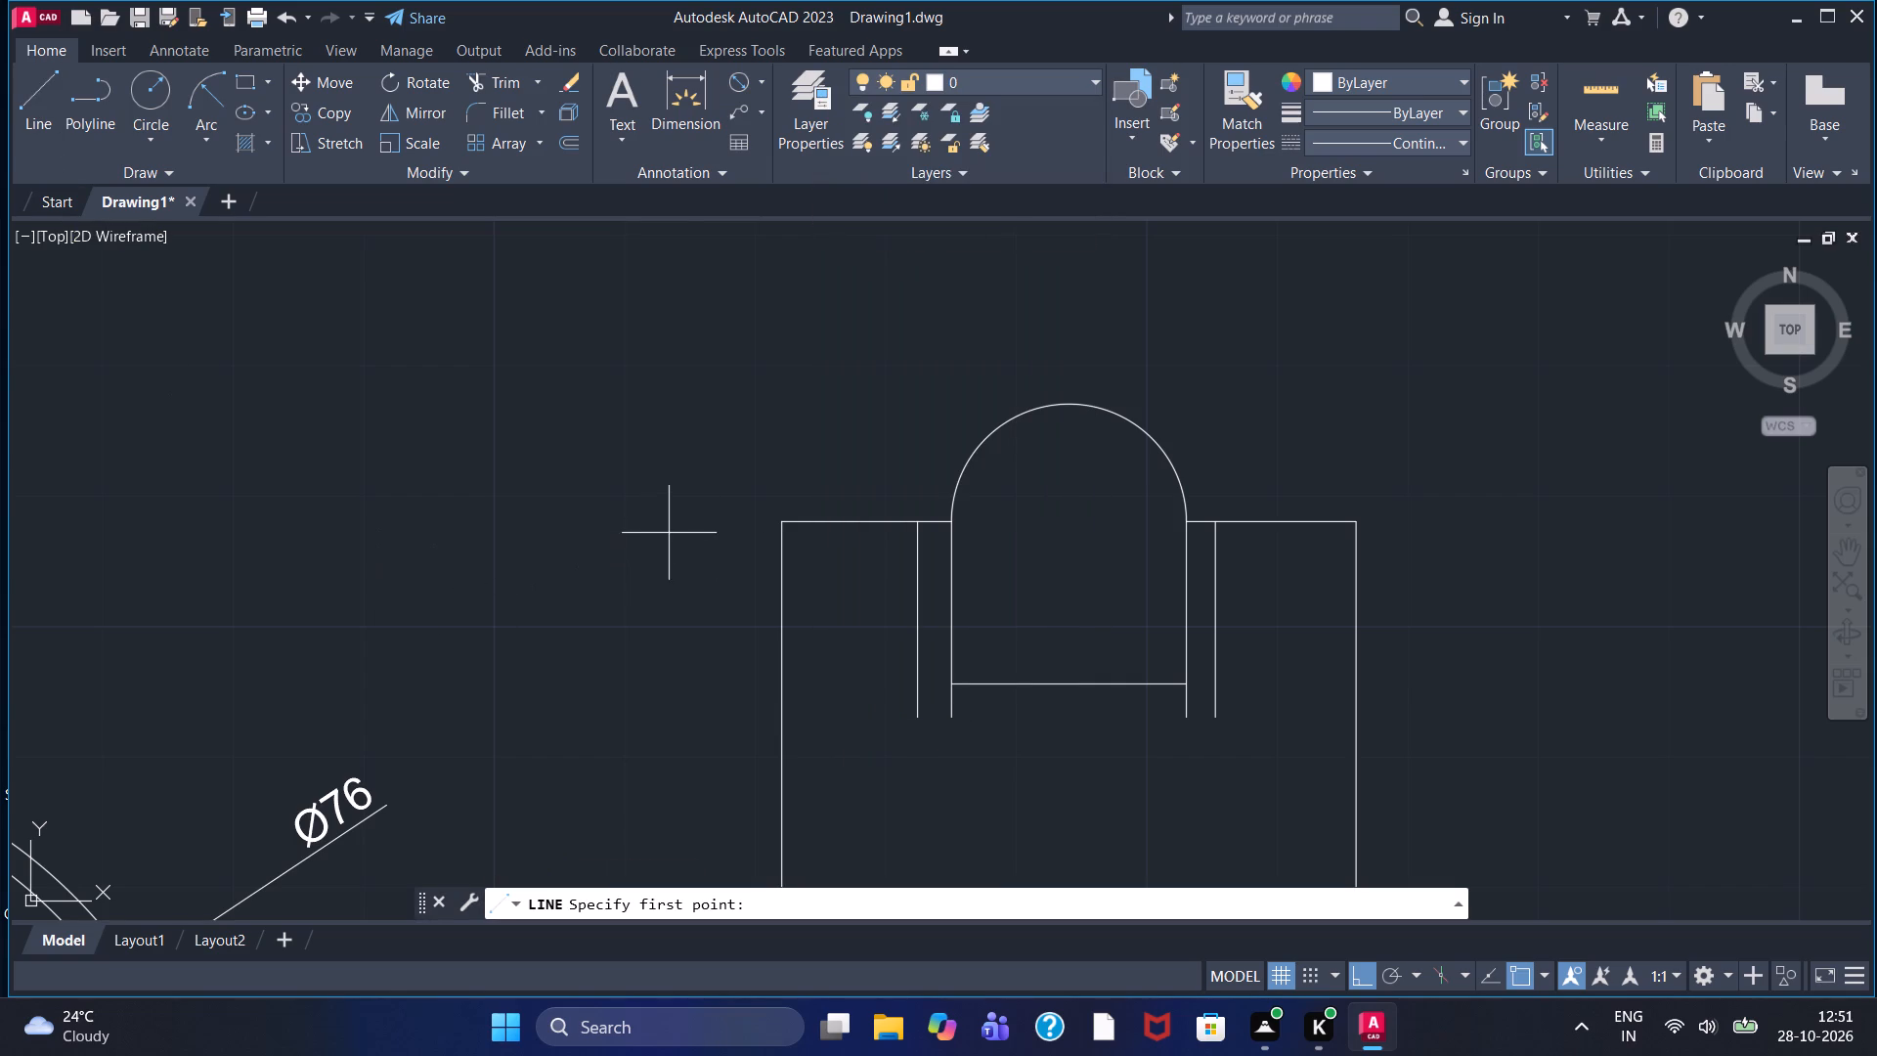
{"action": "left_click", "coordinate": [783, 525]}
{"action": "type", "text": "15"}
{"action": "key", "text": "Return"}
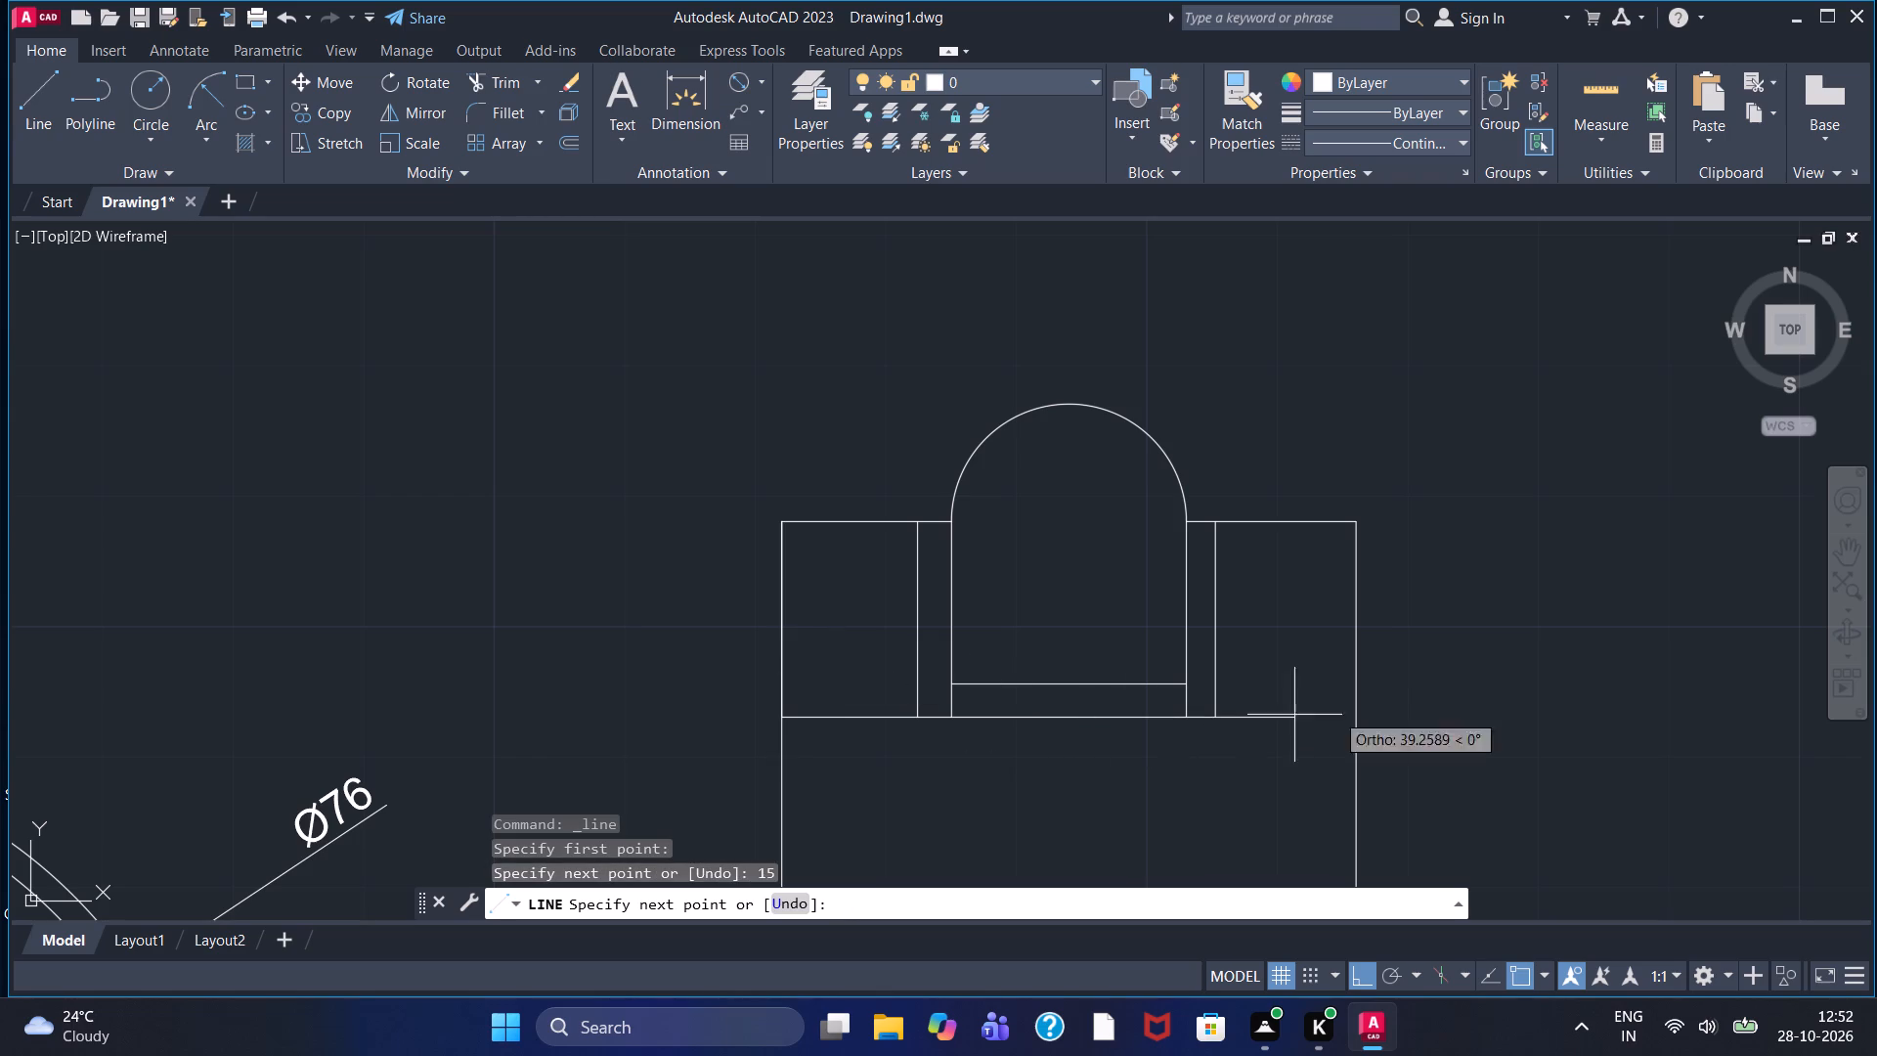
{"action": "left_click", "coordinate": [1419, 701]}
{"action": "right_click", "coordinate": [1419, 701]}
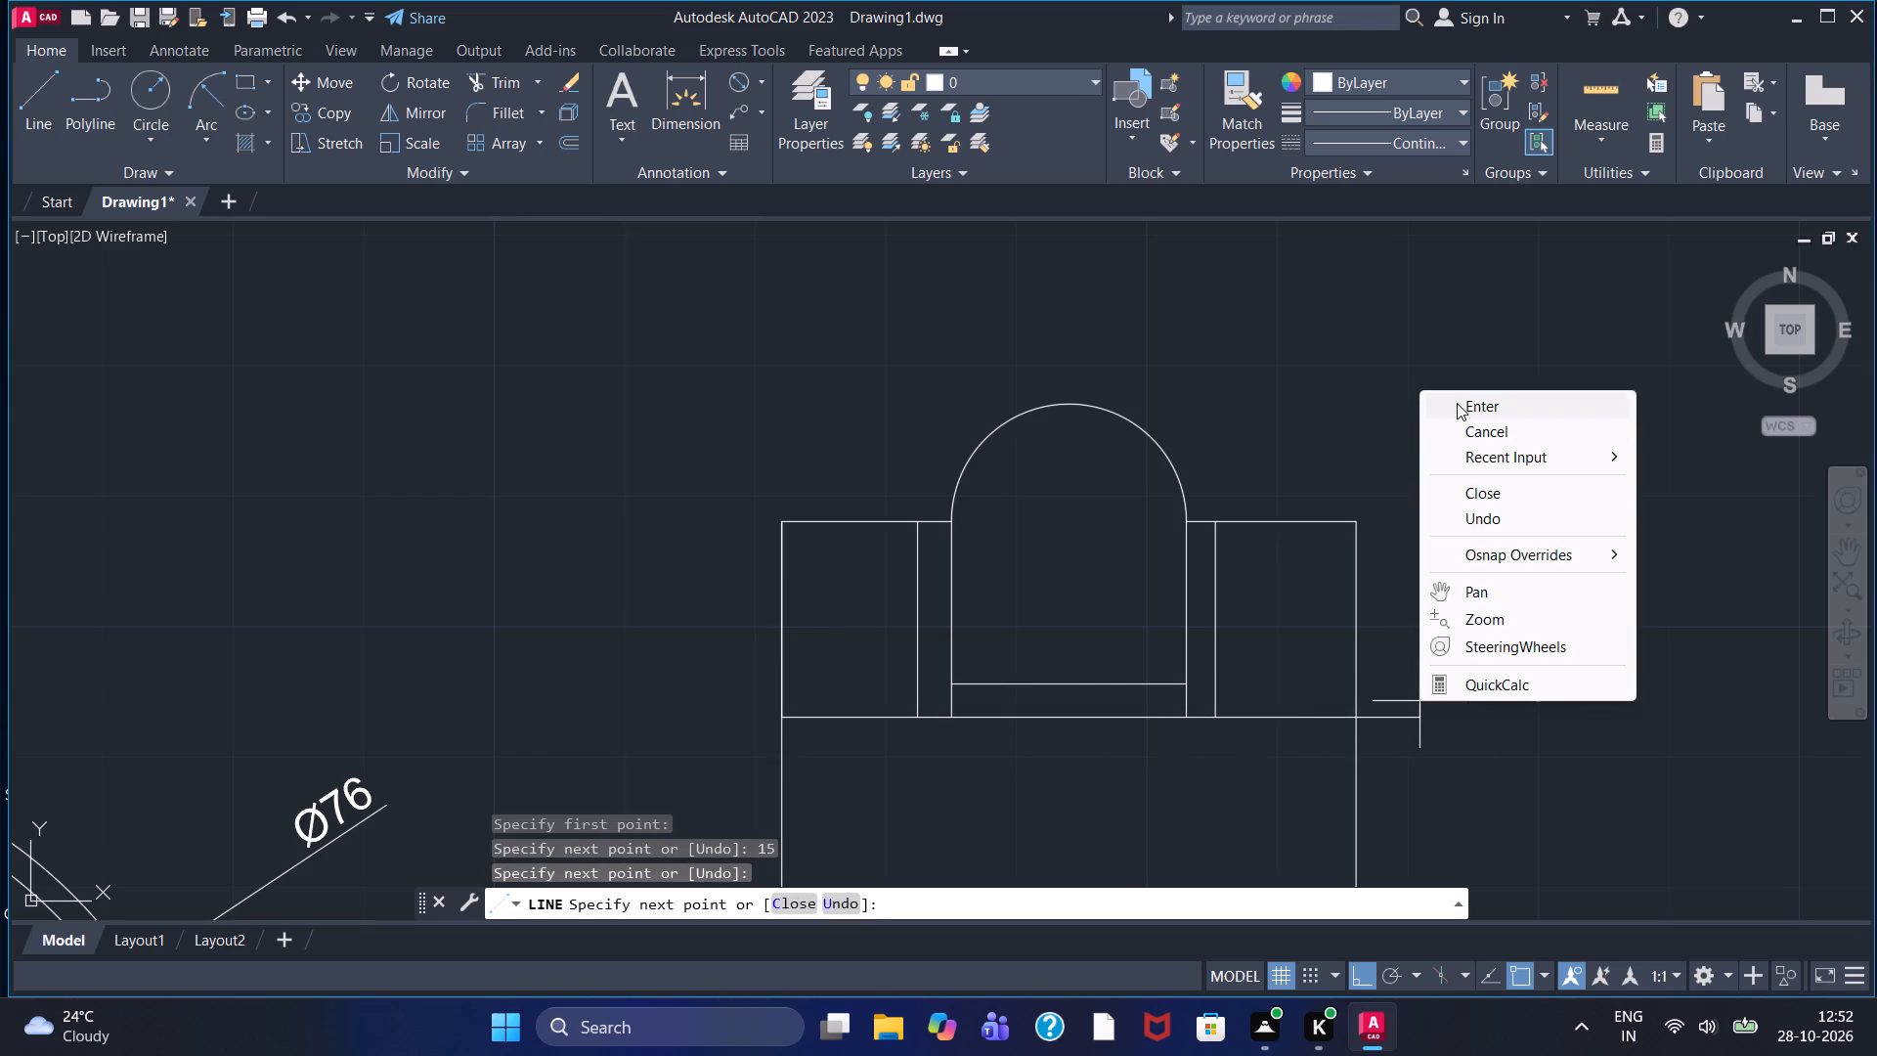
{"action": "left_click", "coordinate": [1457, 403]}
Trim the new horizontal line's overhang beyond the rectangle's right edge.
{"action": "left_click", "coordinate": [479, 81]}
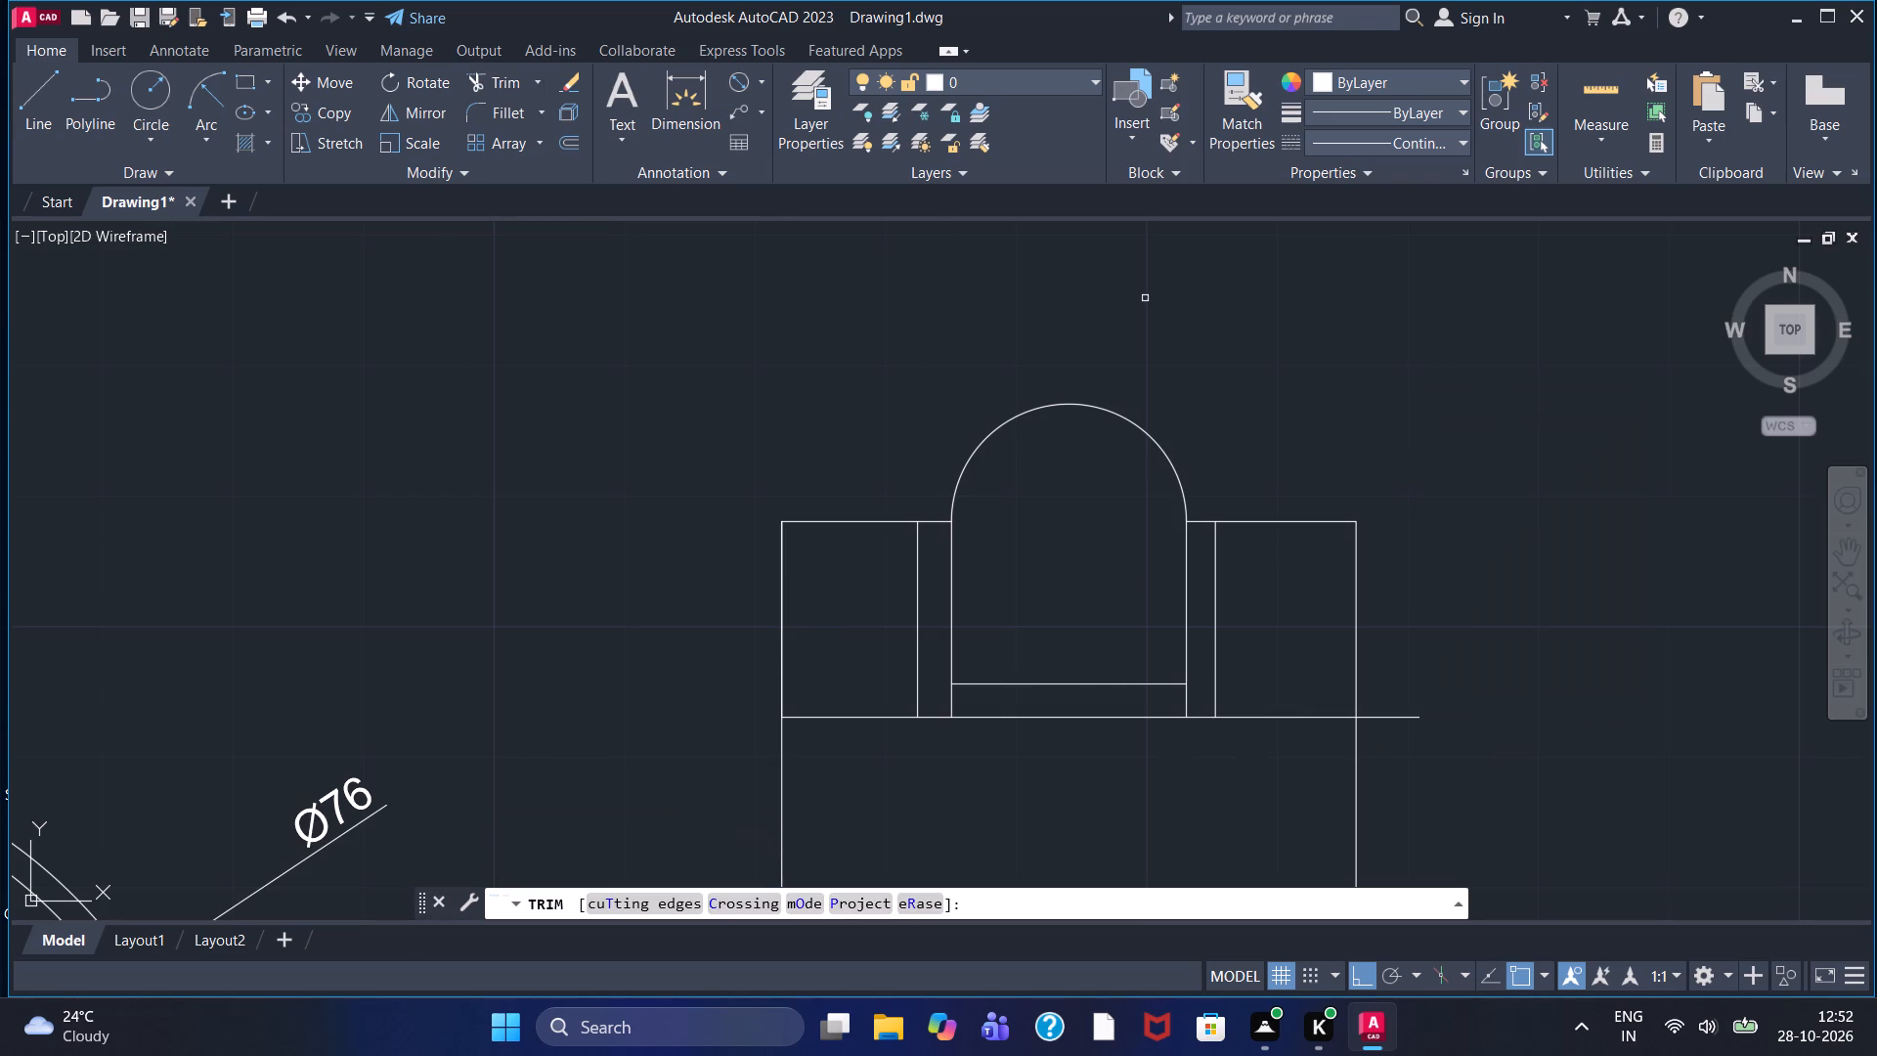
{"action": "left_click", "coordinate": [1401, 715]}
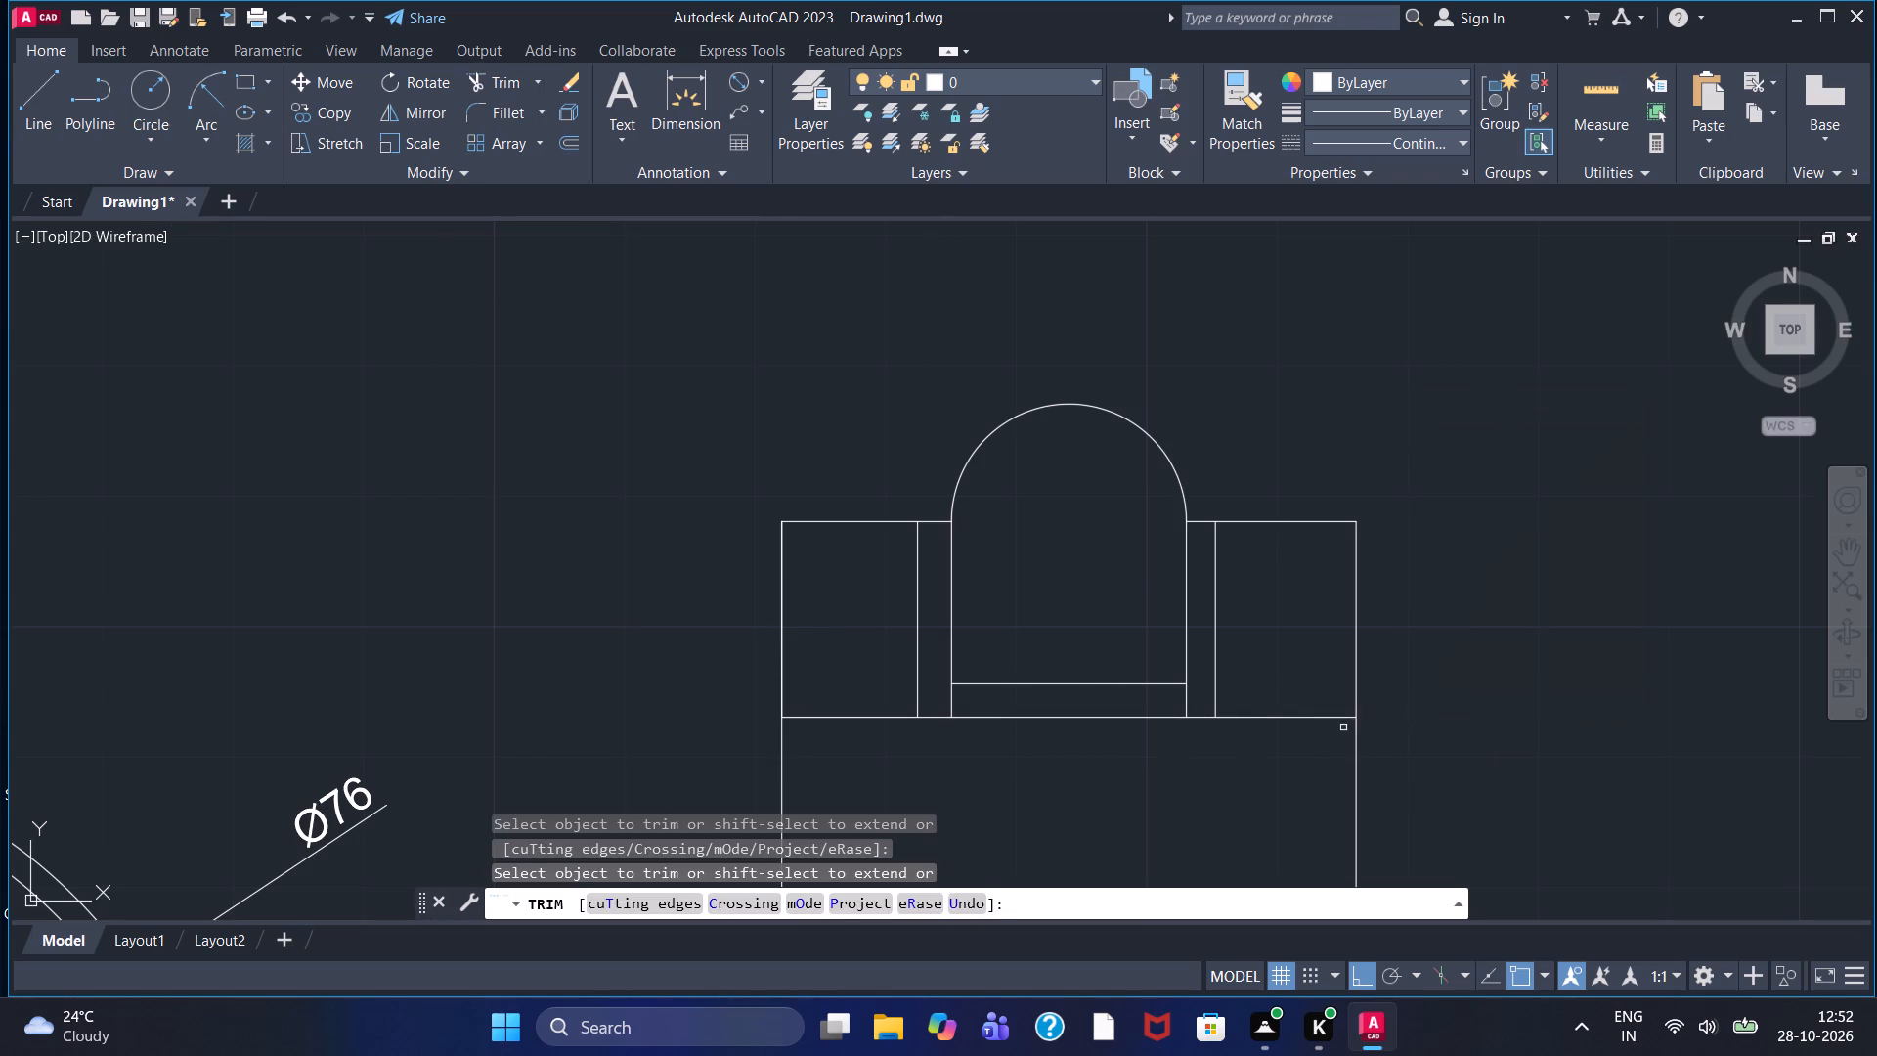
Draw a 12 by 2 rectangular outline beneath the upper horizontal line of the end view, centred on the line's midpoint.
{"action": "left_click", "coordinate": [35, 121]}
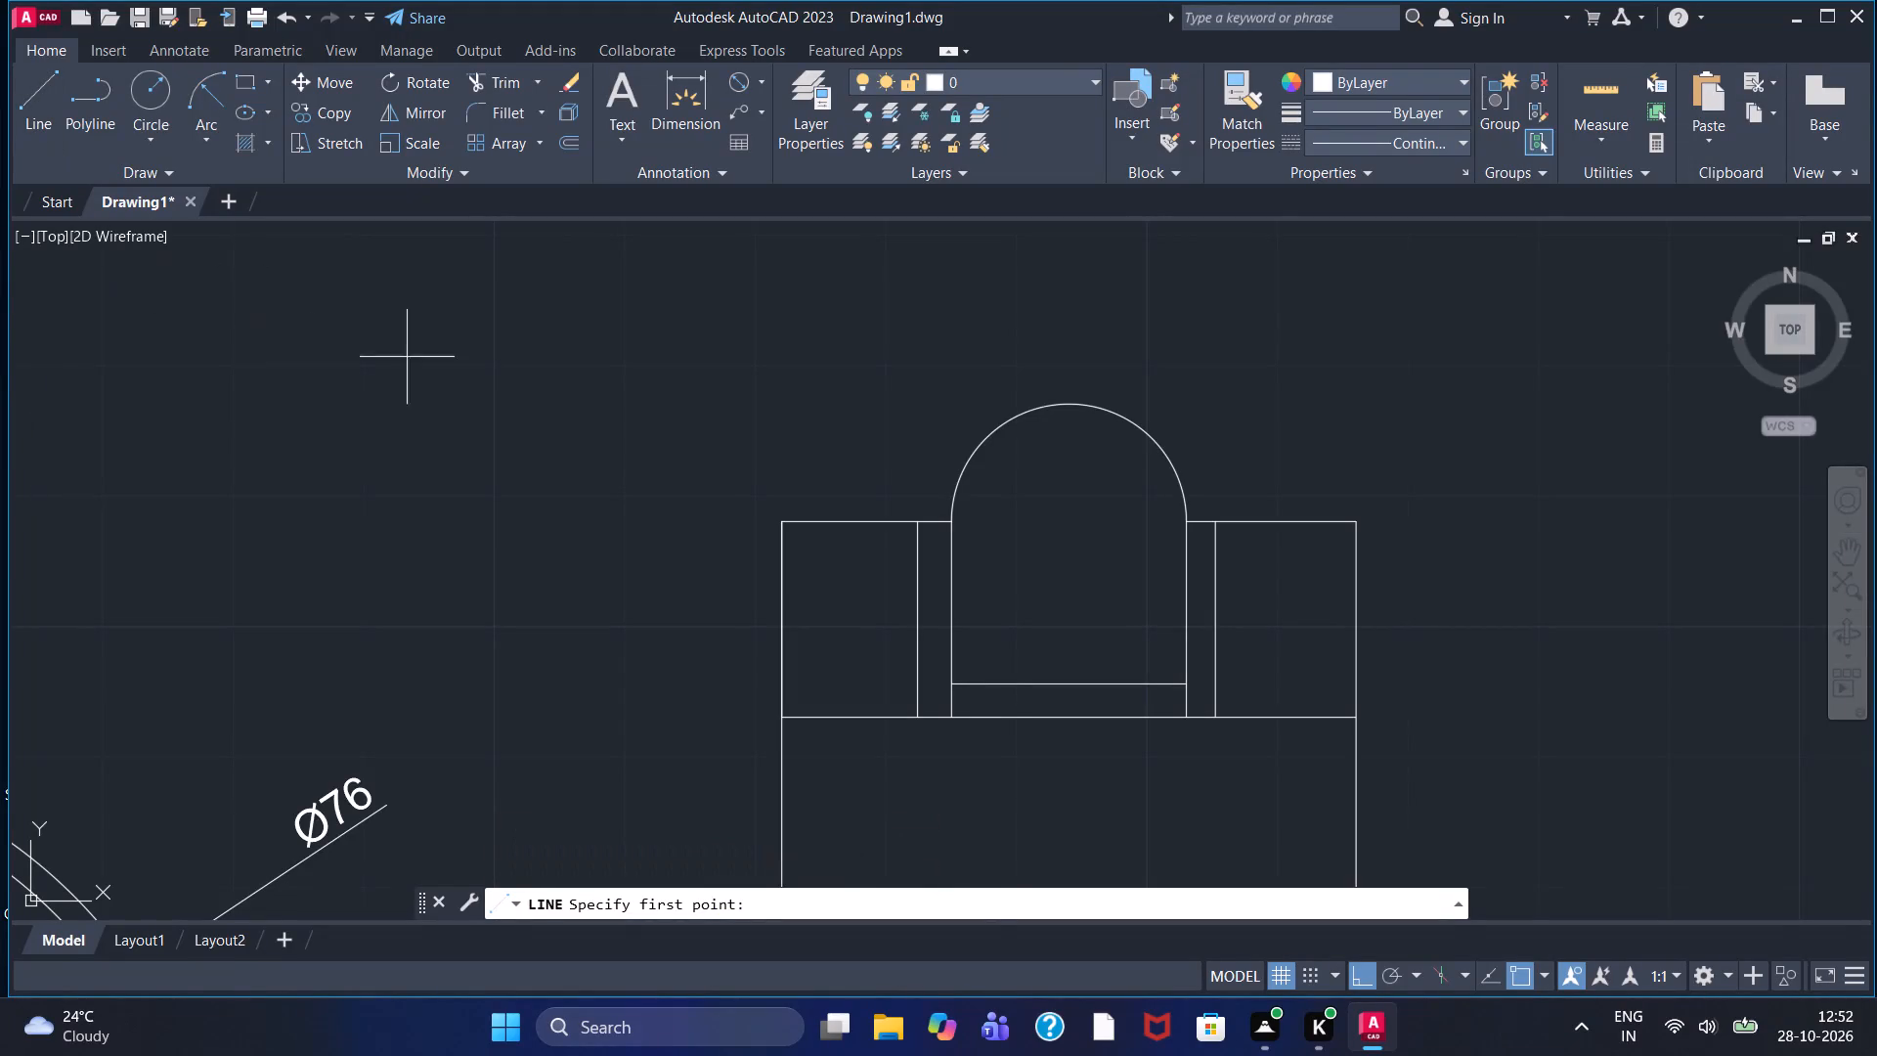
{"action": "left_click", "coordinate": [1064, 719]}
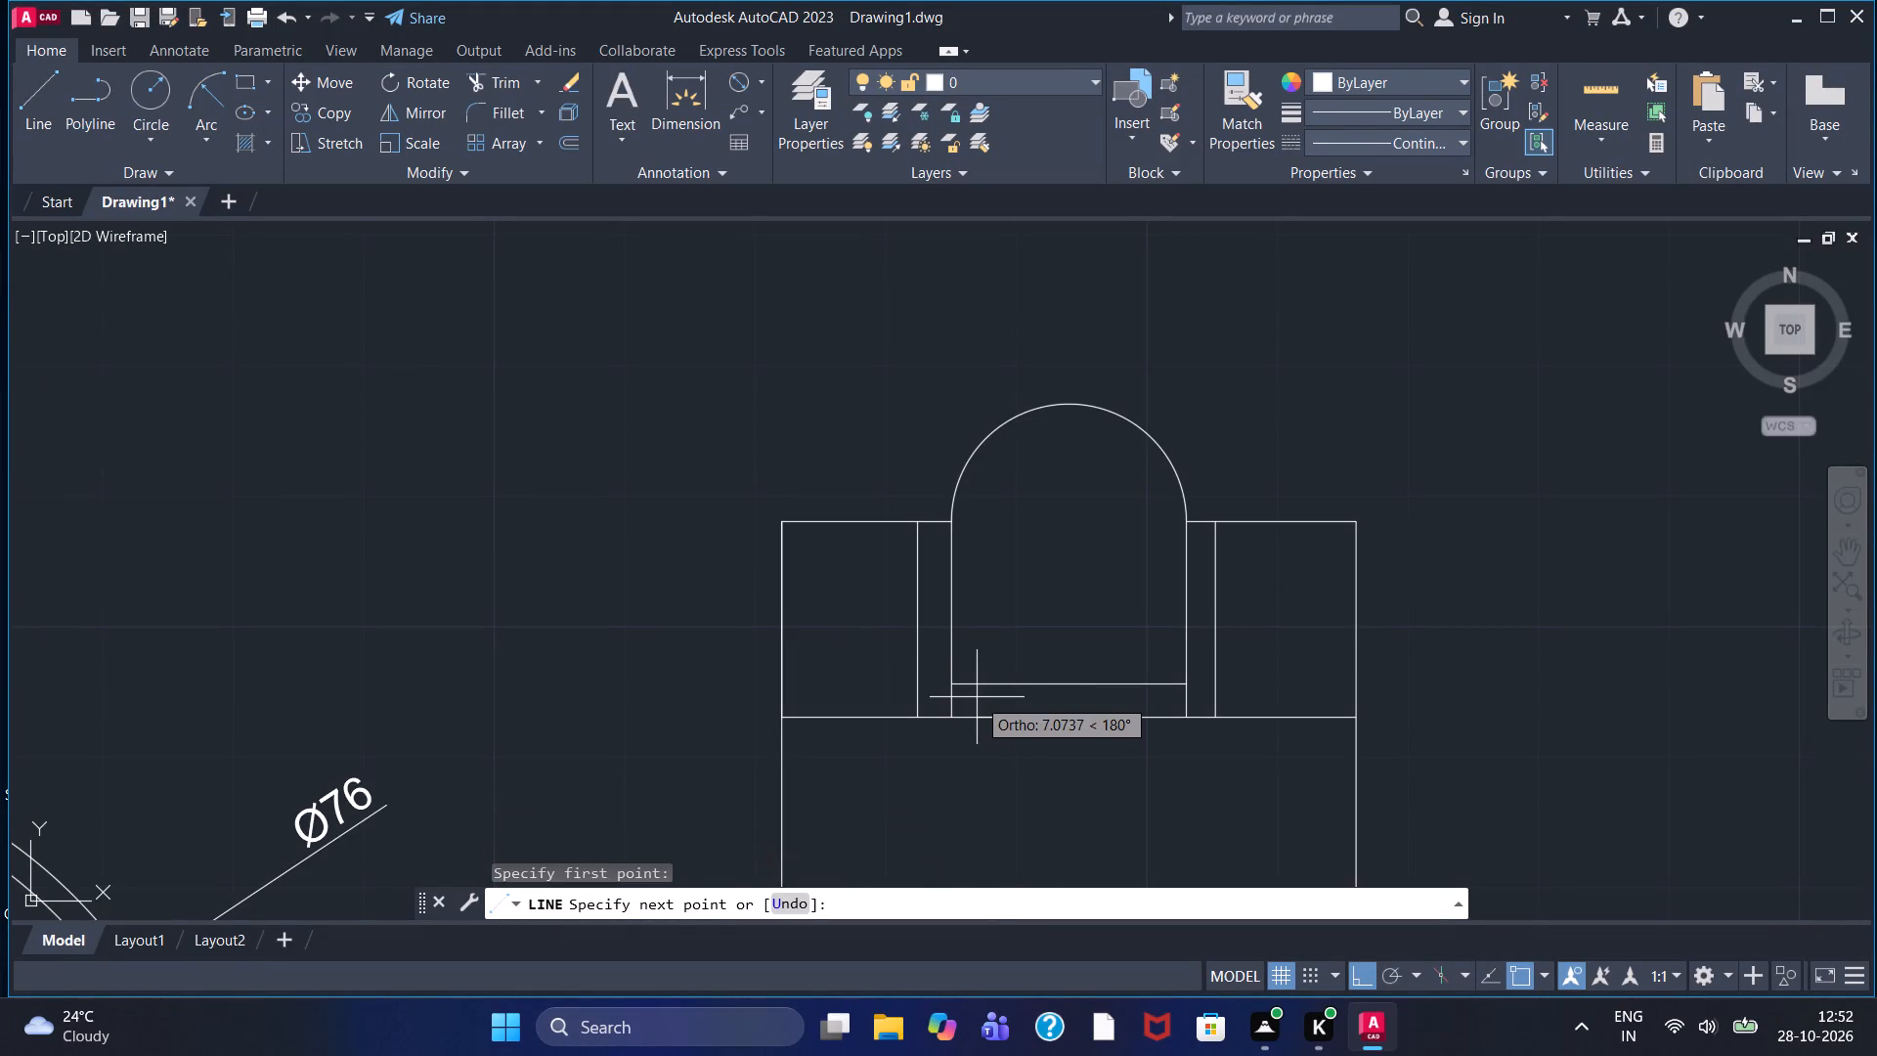
{"action": "scroll", "coordinate": [977, 697], "scroll_direction": "up", "scroll_amount": 1}
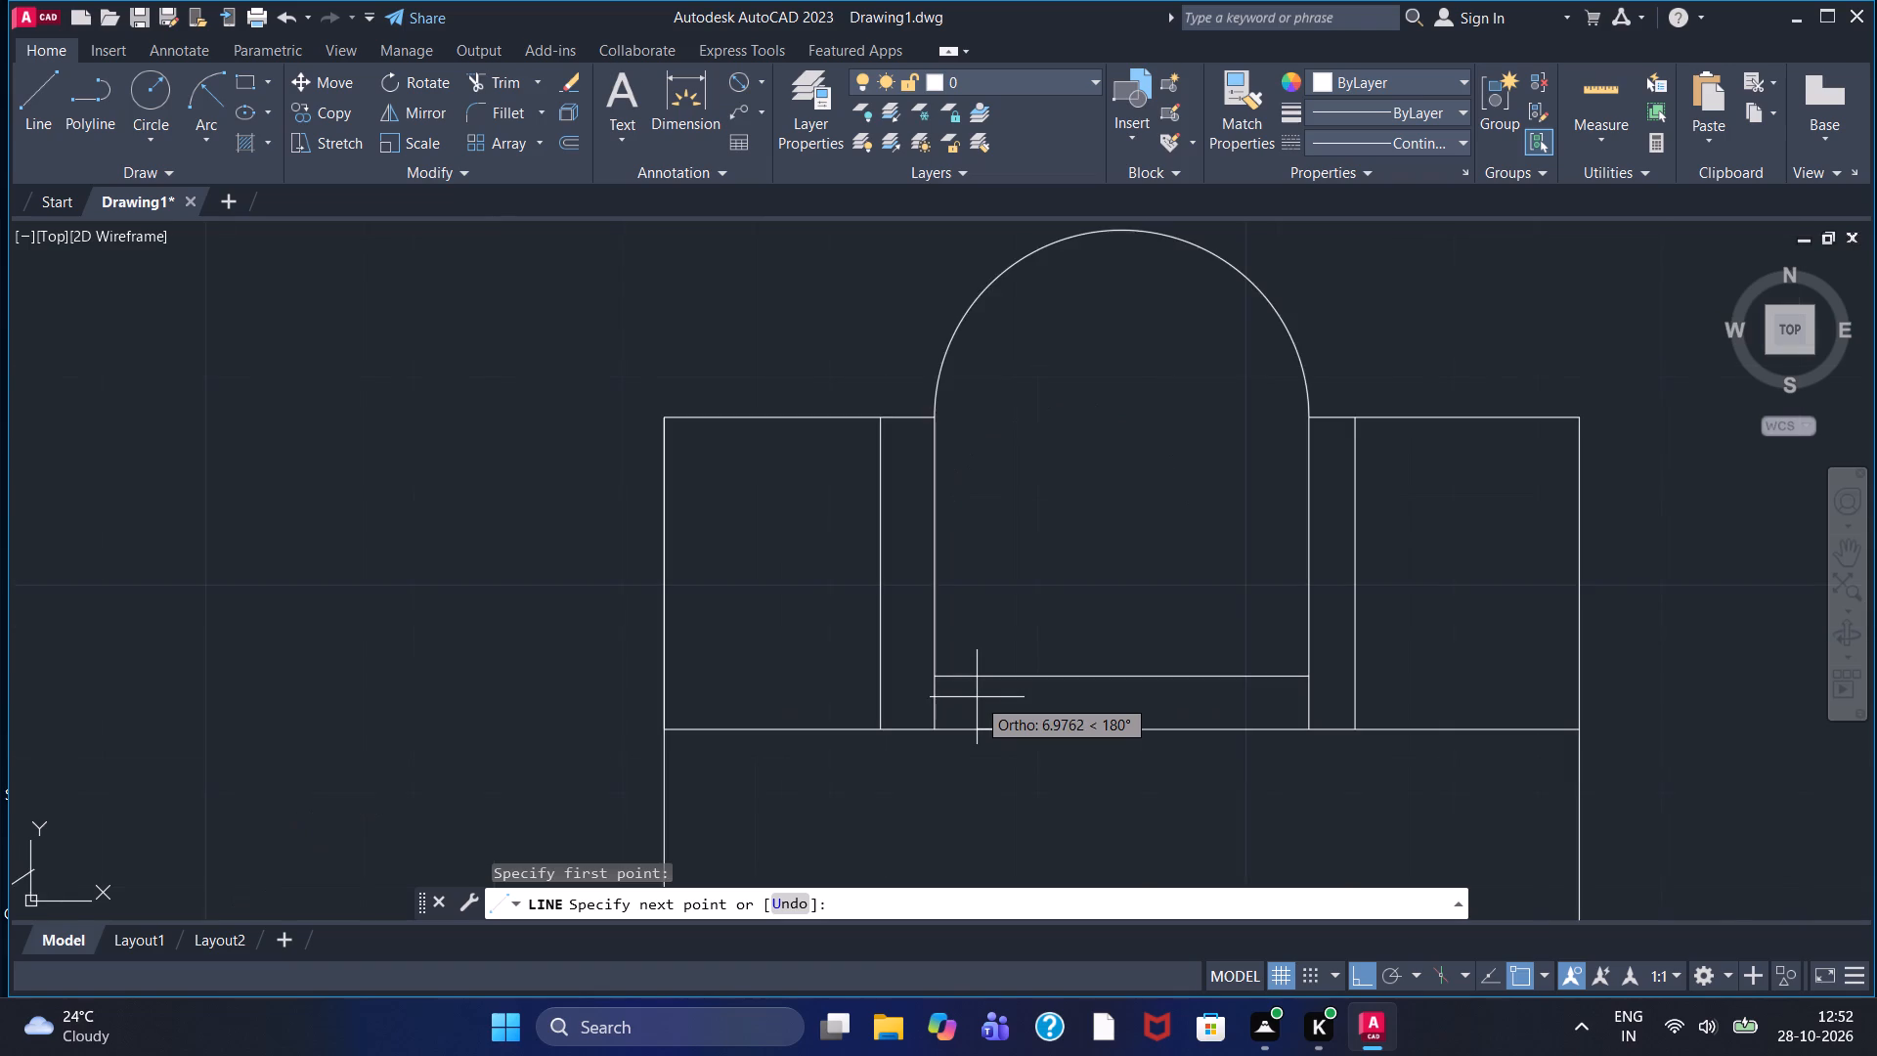
{"action": "scroll", "coordinate": [977, 697], "scroll_direction": "up", "scroll_amount": 1}
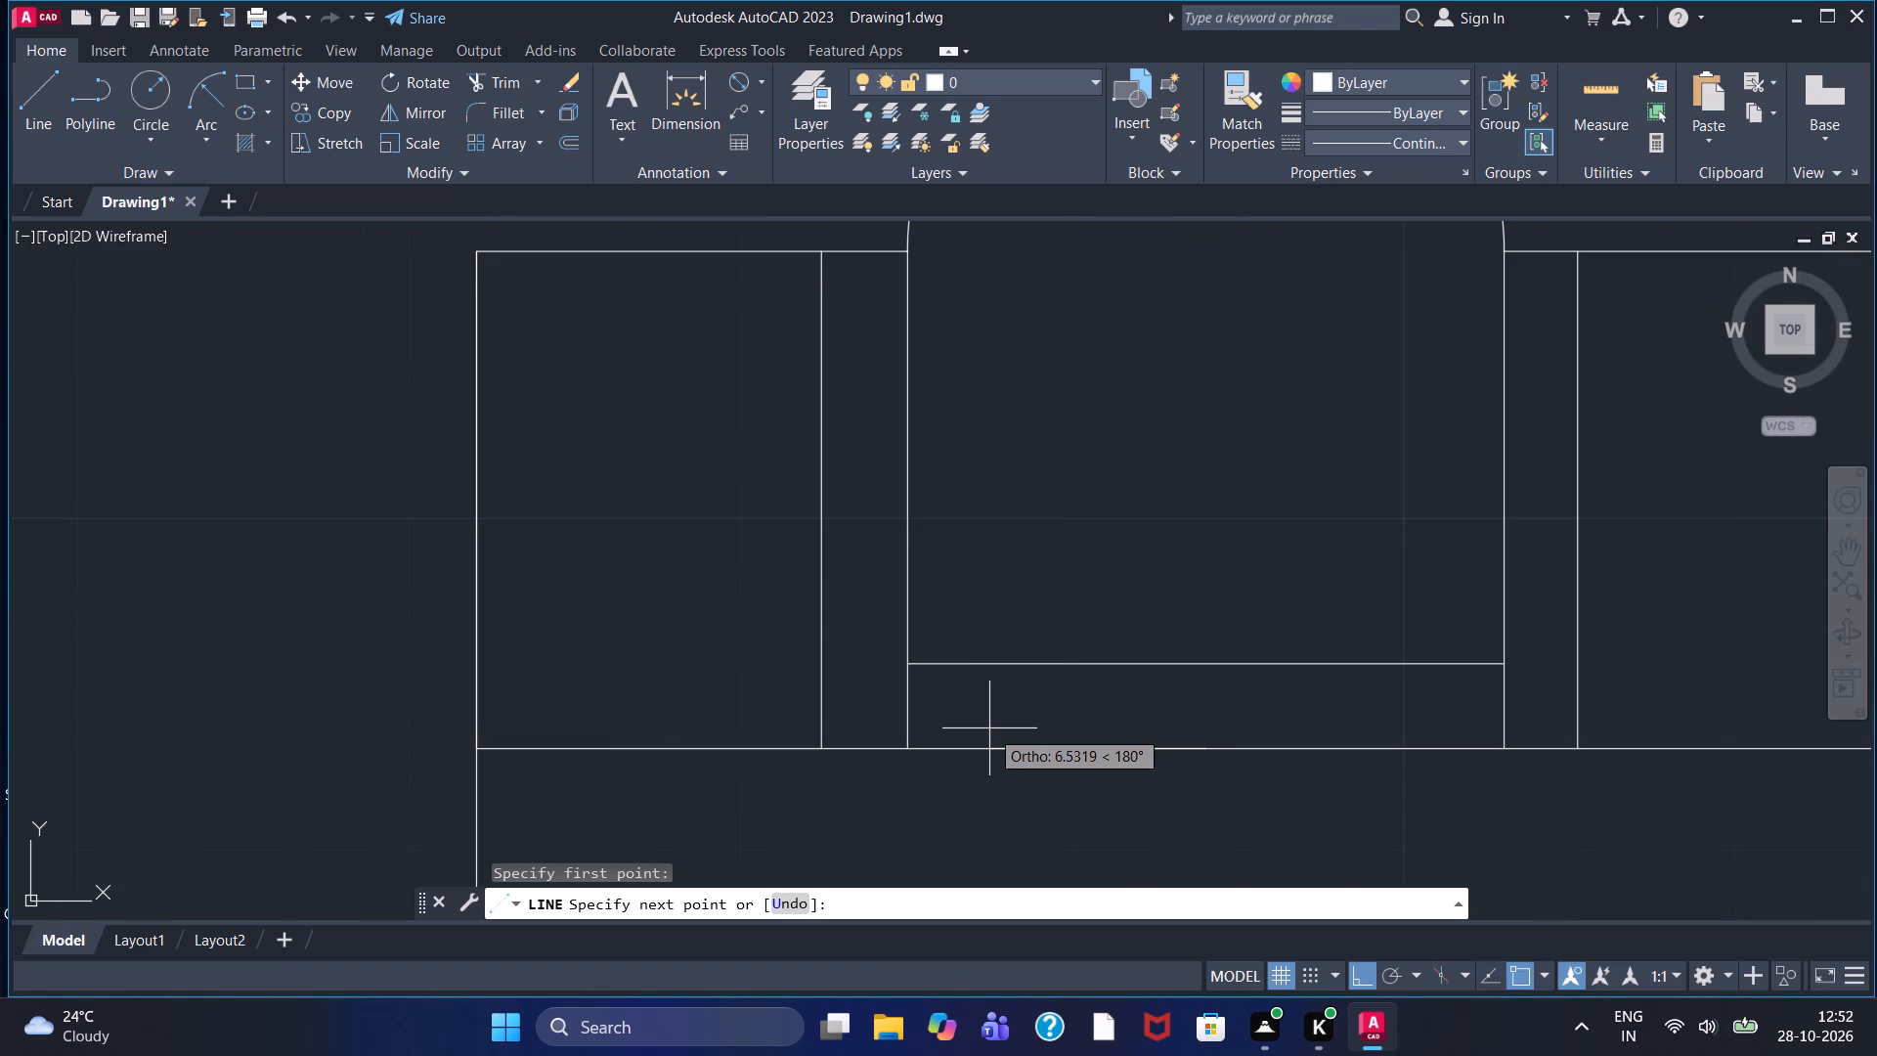
{"action": "key", "text": "6"}
{"action": "key", "text": "Return"}
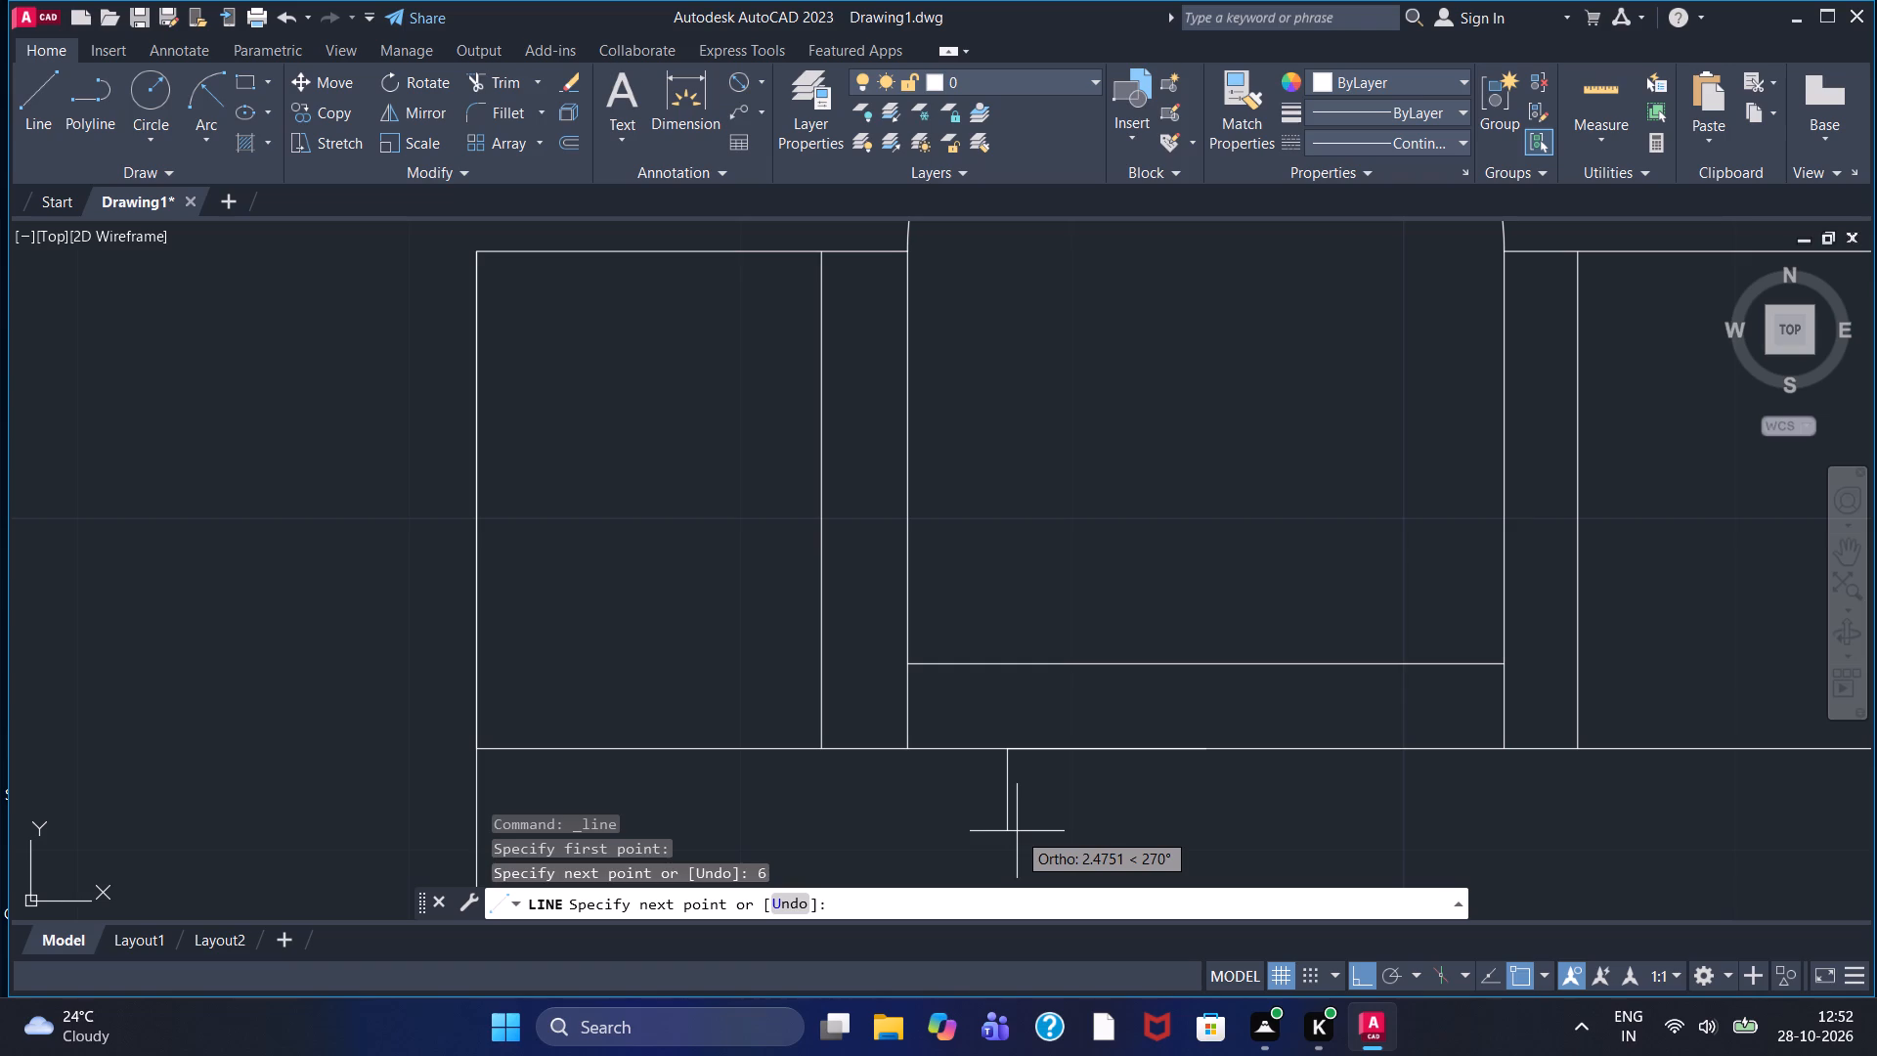
{"action": "key", "text": "2"}
{"action": "key", "text": "Return"}
{"action": "key", "text": "1"}
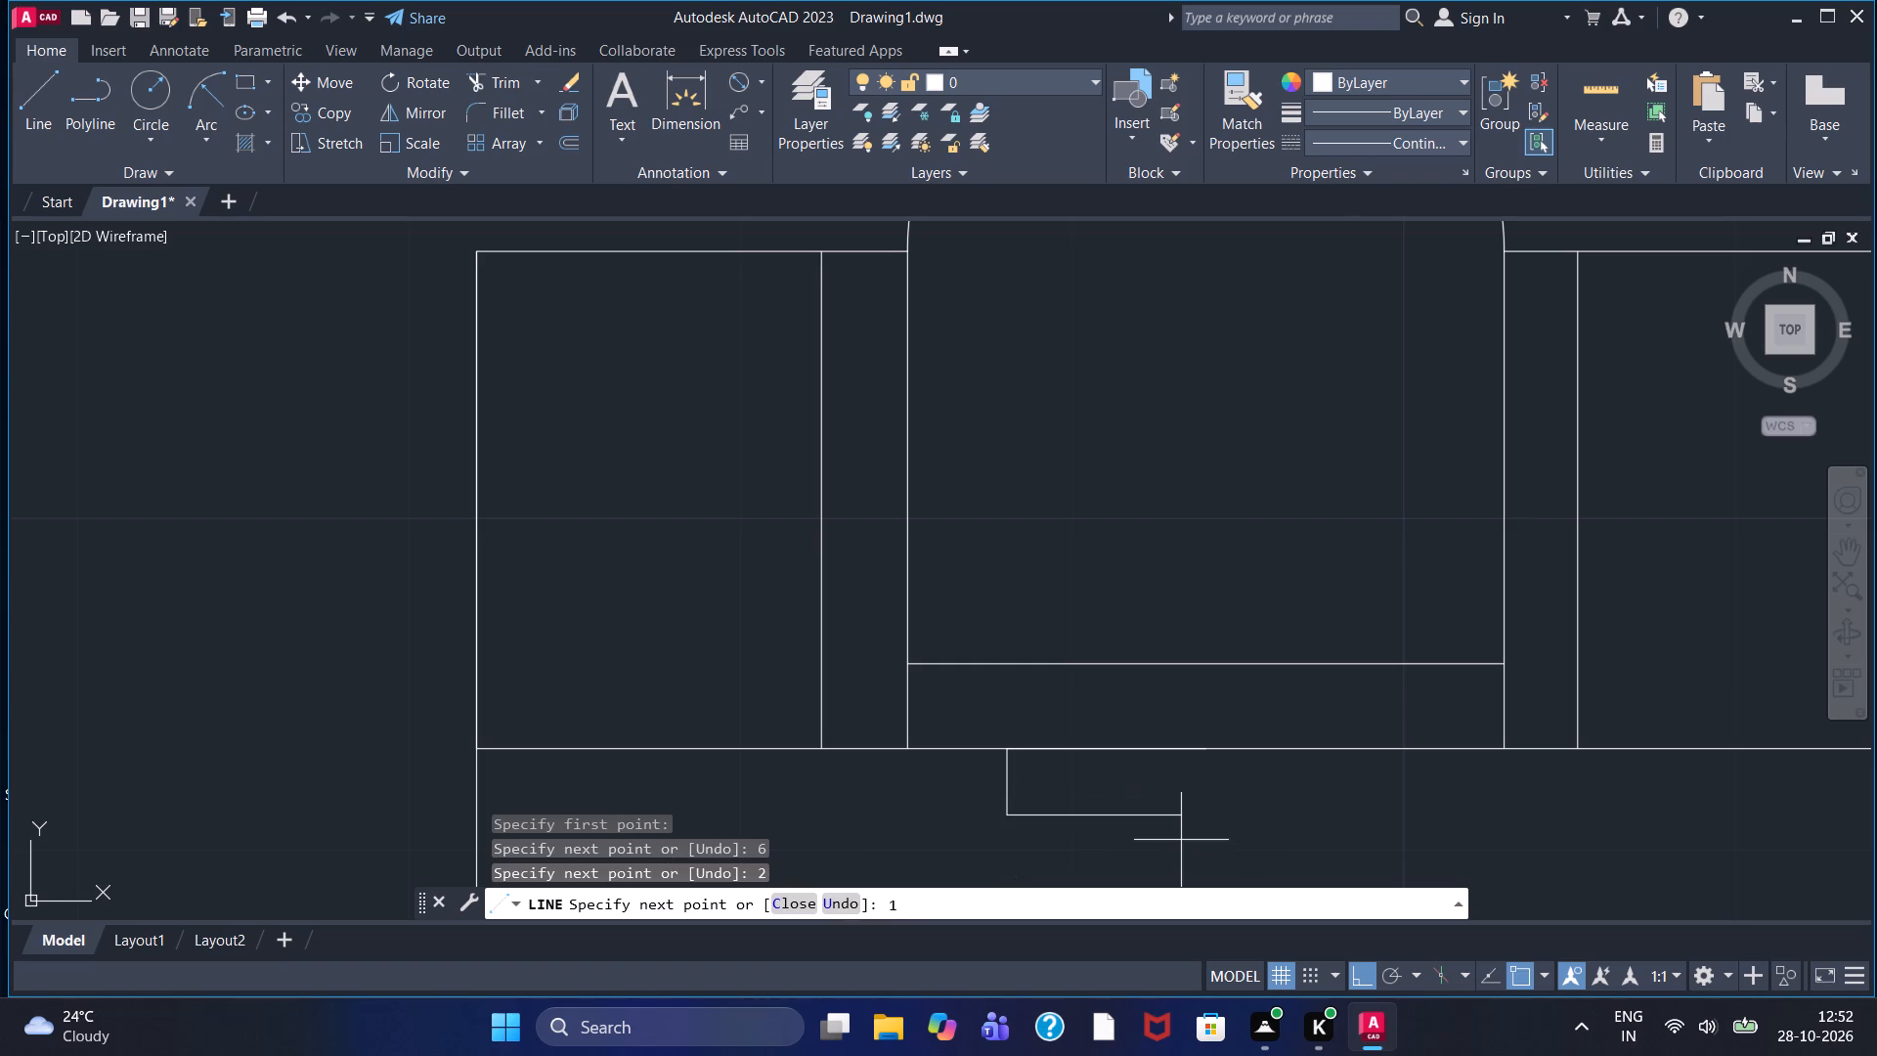
{"action": "key", "text": "2"}
{"action": "key", "text": "Return"}
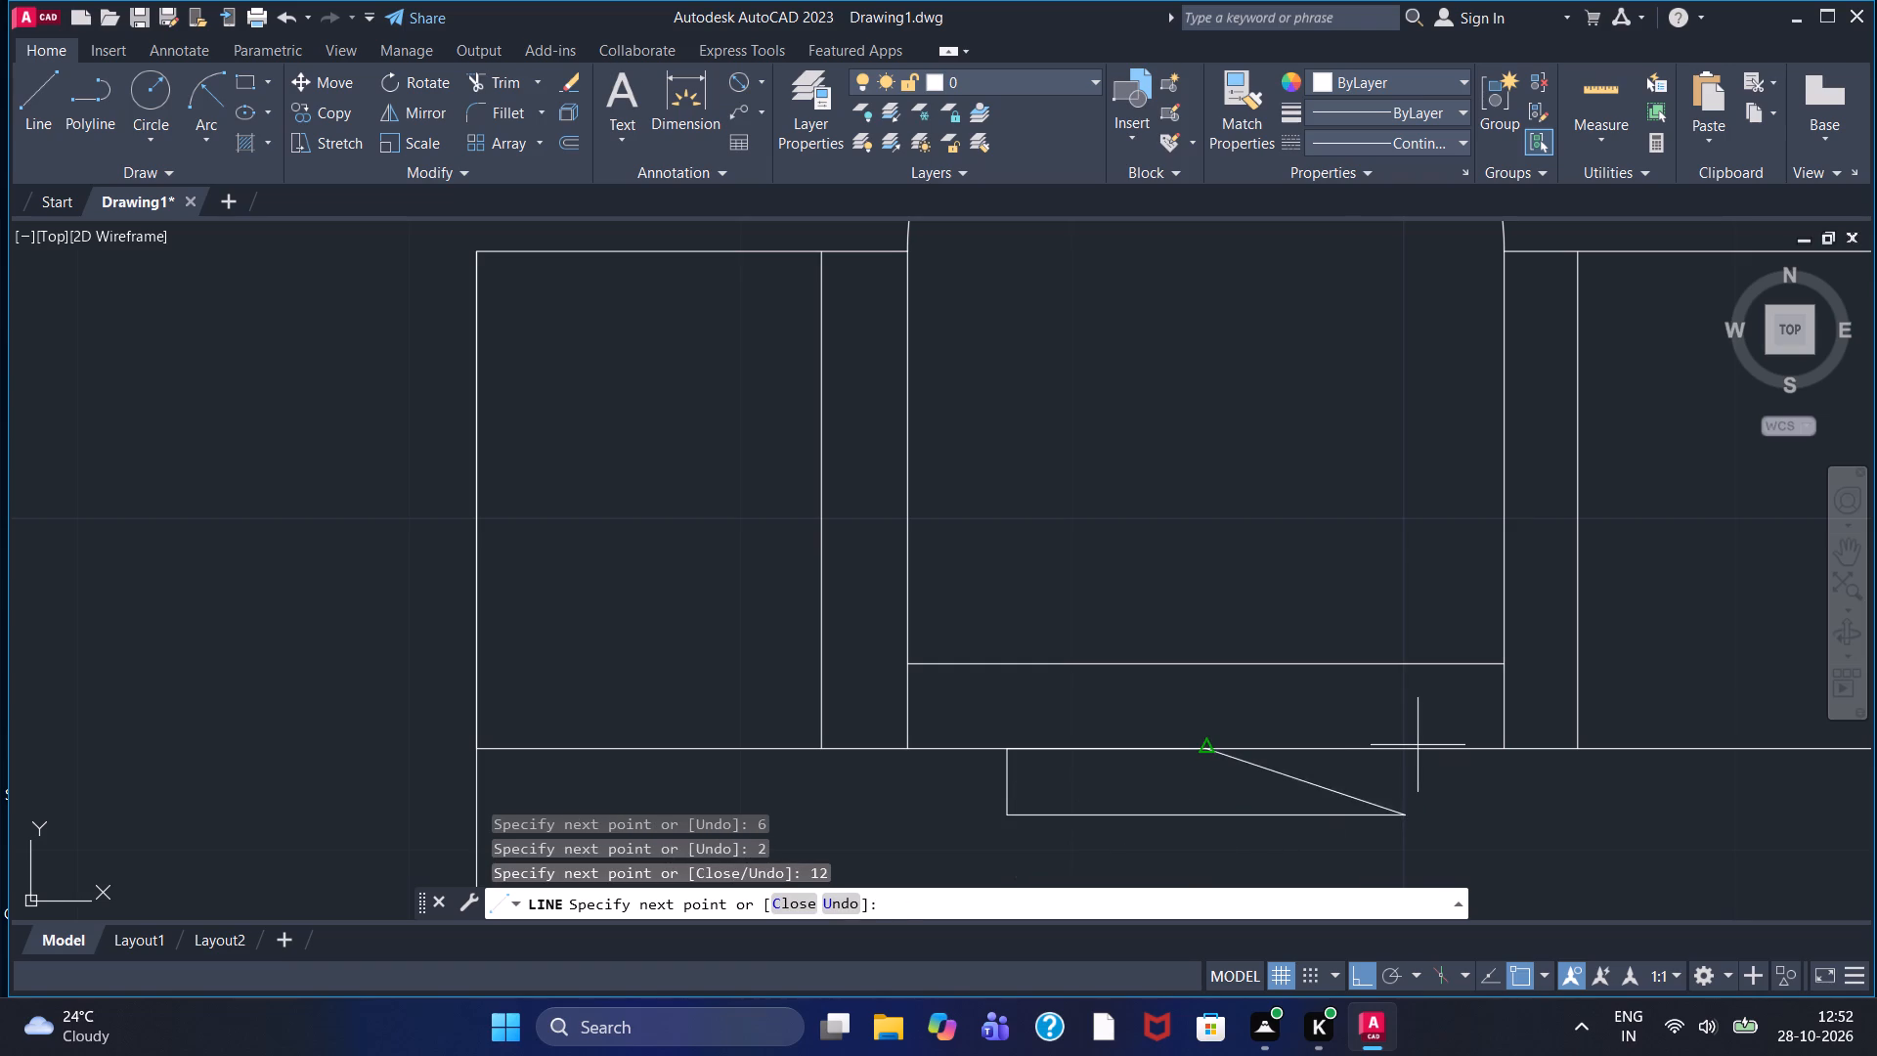
{"action": "key", "text": "2"}
{"action": "key", "text": "Return"}
{"action": "scroll", "coordinate": [1416, 745], "scroll_direction": "down", "scroll_amount": 1}
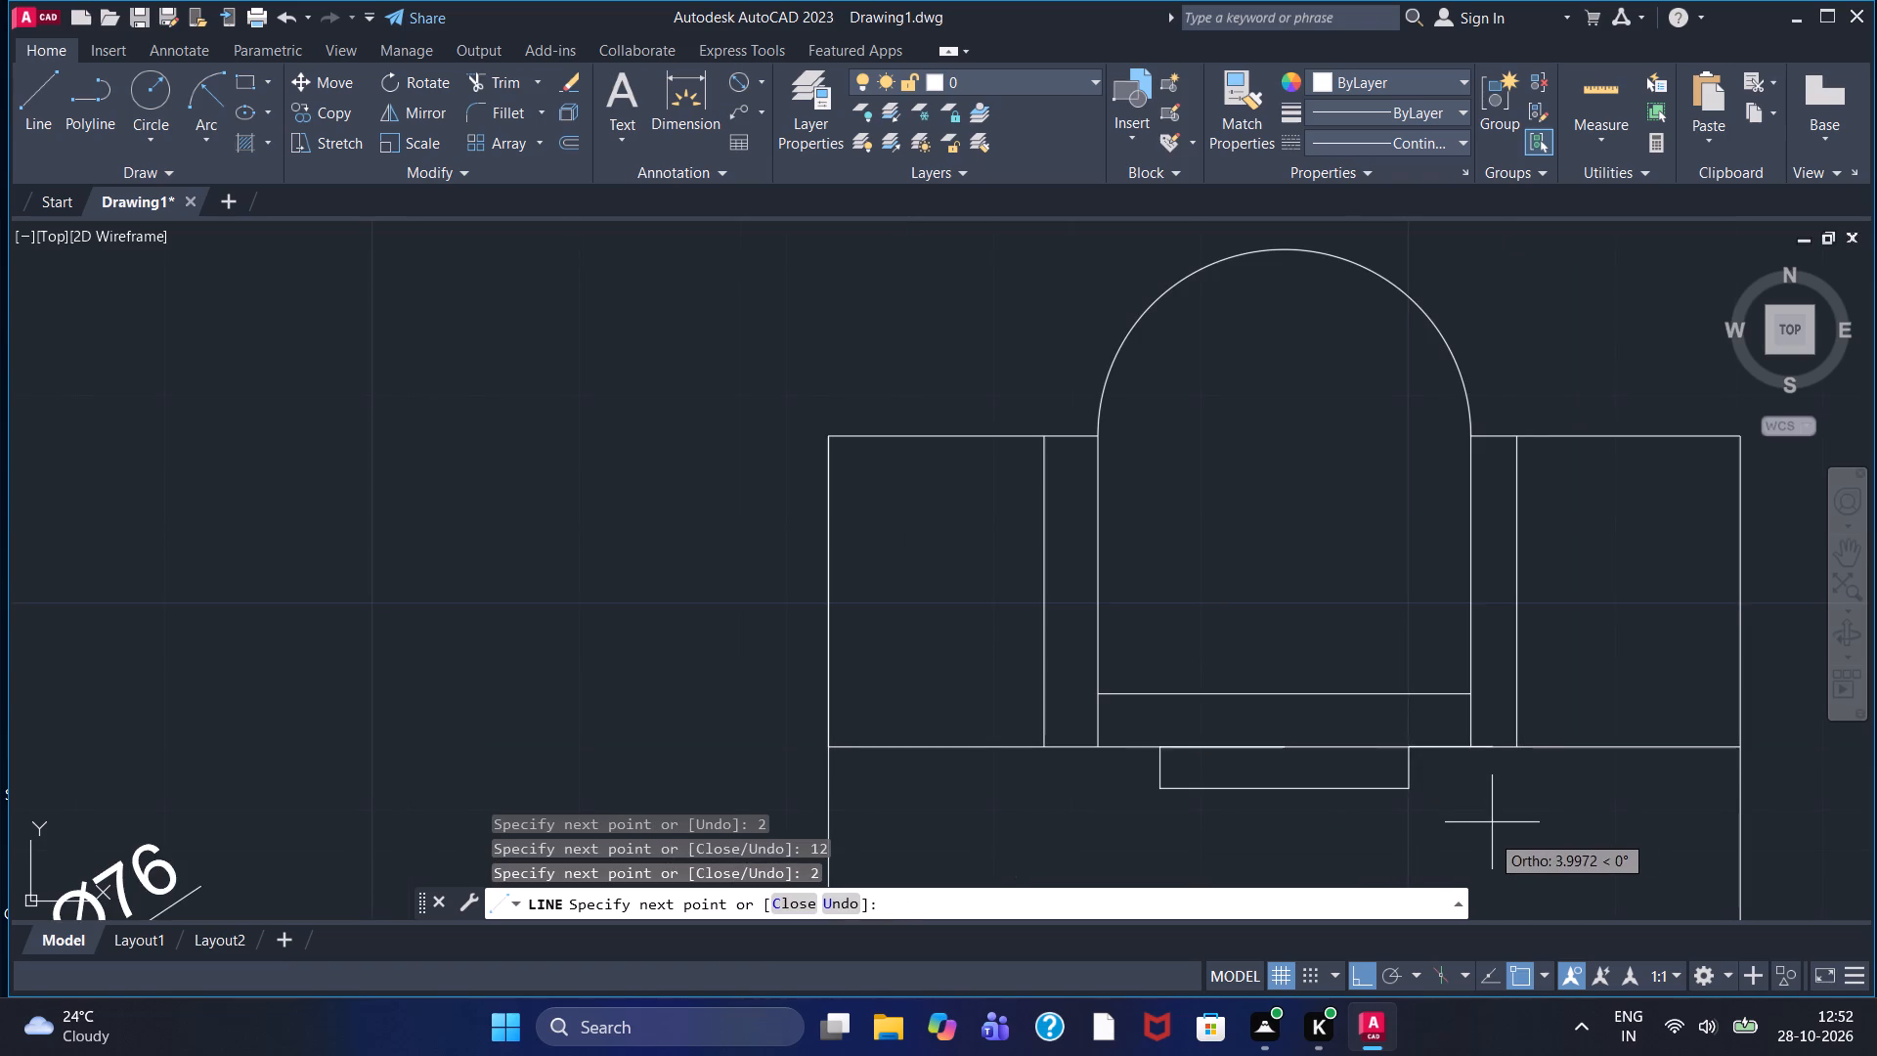
{"action": "key", "text": "Escape"}
Erase the two horizontal line segments at the upper ends of the lower boss's vertical lines.
{"action": "scroll", "coordinate": [1485, 814], "scroll_direction": "down", "scroll_amount": 1}
{"action": "middle_click_drag", "start_coordinate": [1481, 789], "coordinate": [1353, 268]}
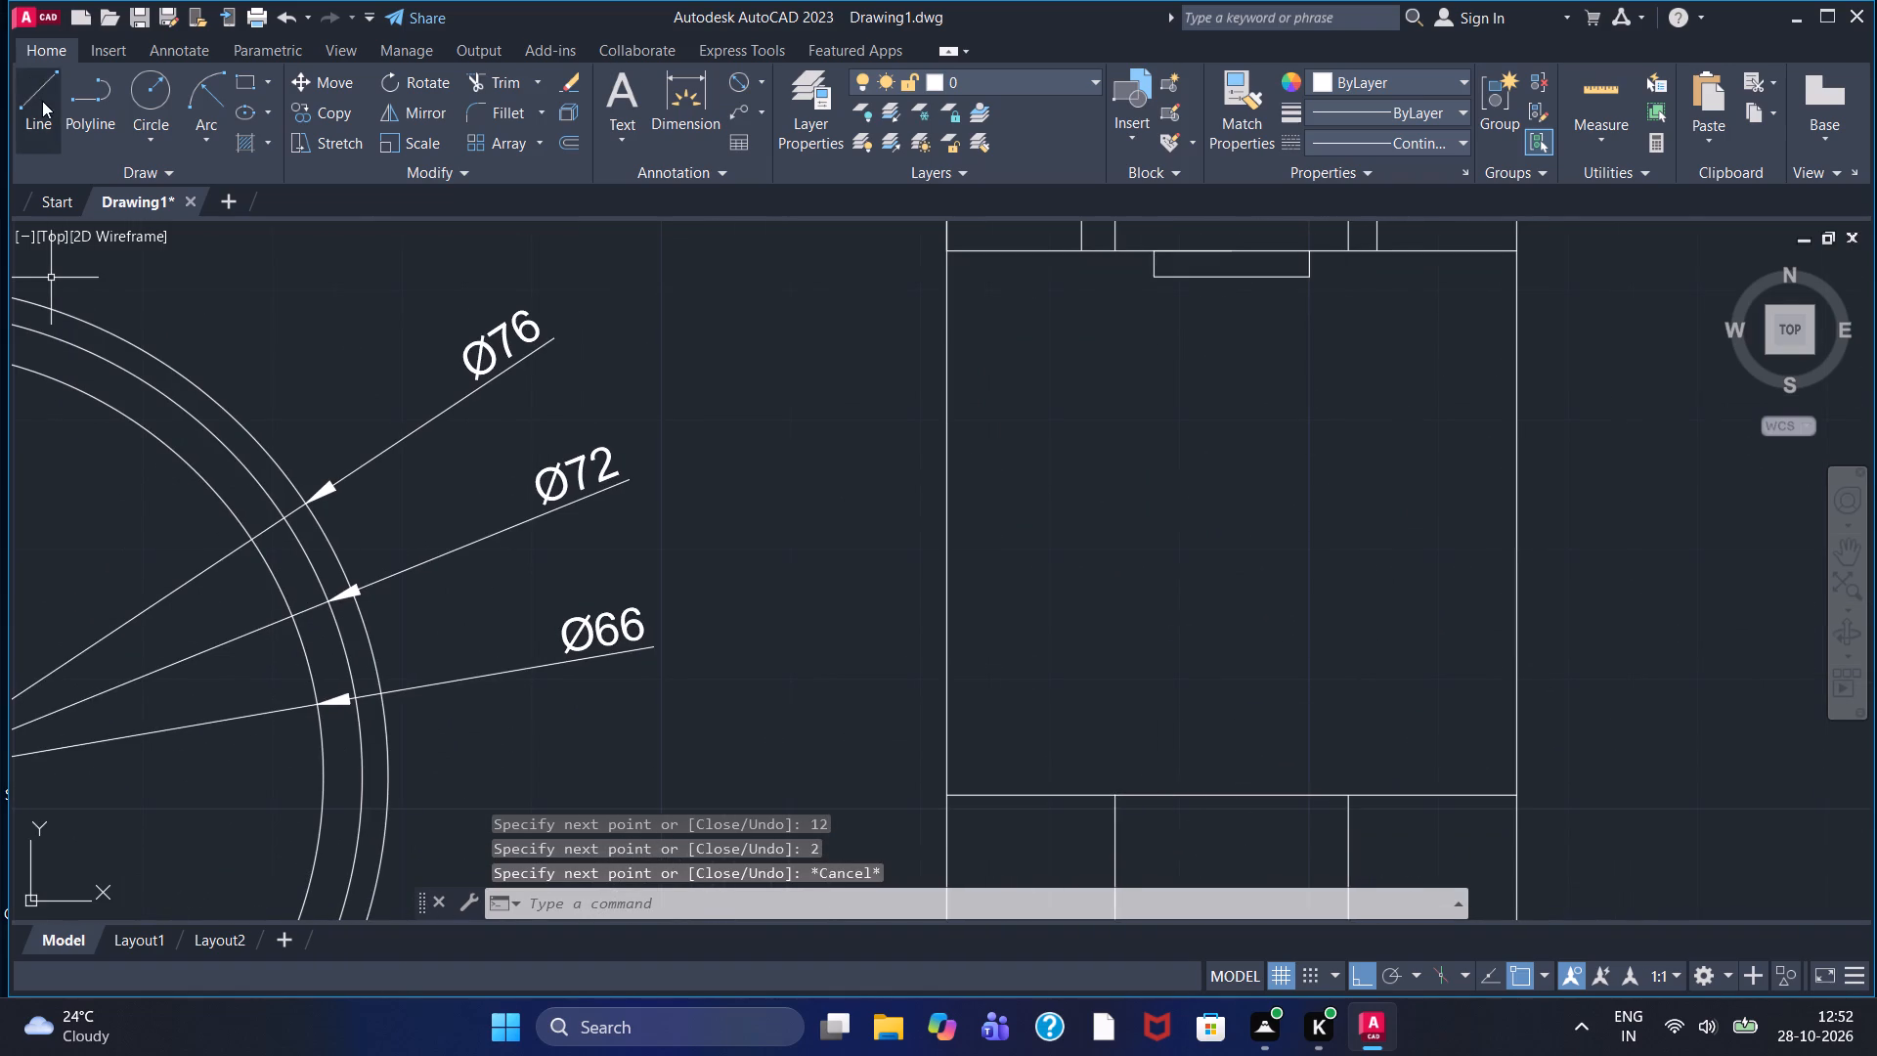
{"action": "left_click", "coordinate": [42, 101]}
{"action": "key", "text": "Escape"}
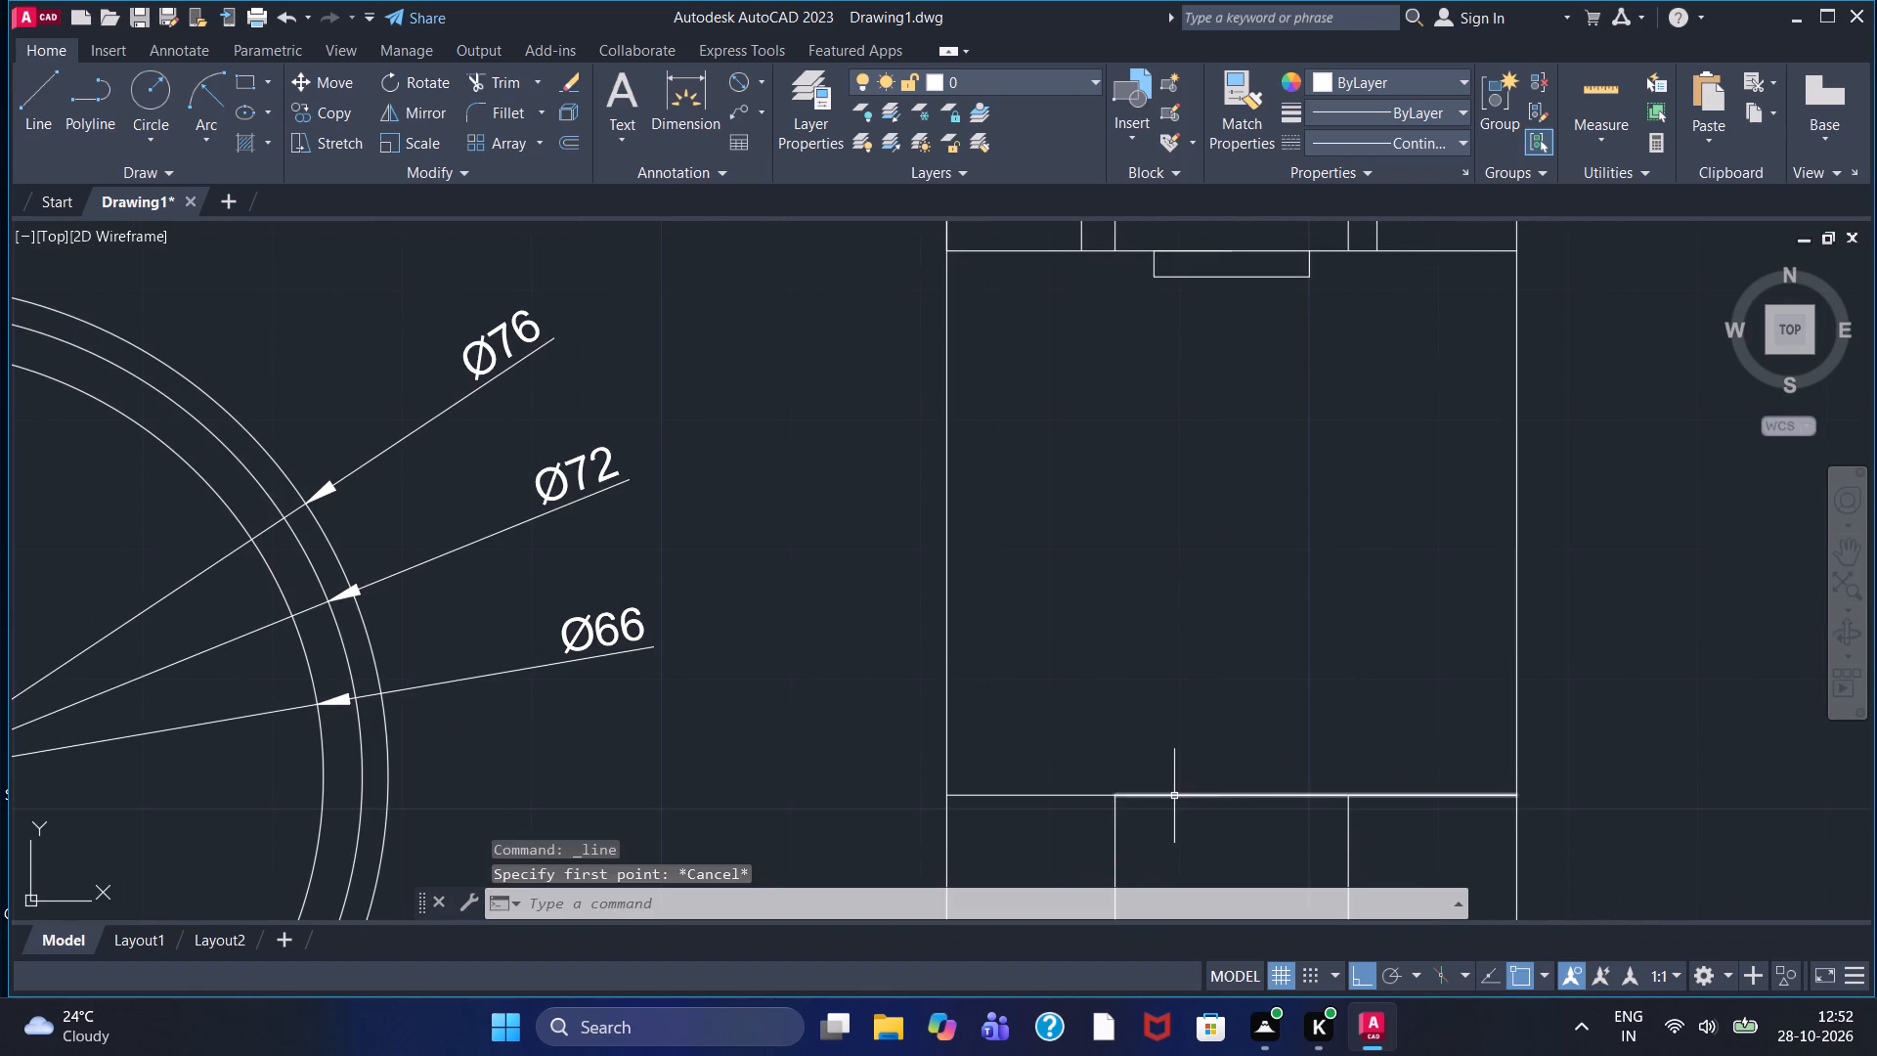
{"action": "left_click", "coordinate": [1170, 798]}
{"action": "right_click", "coordinate": [1170, 798]}
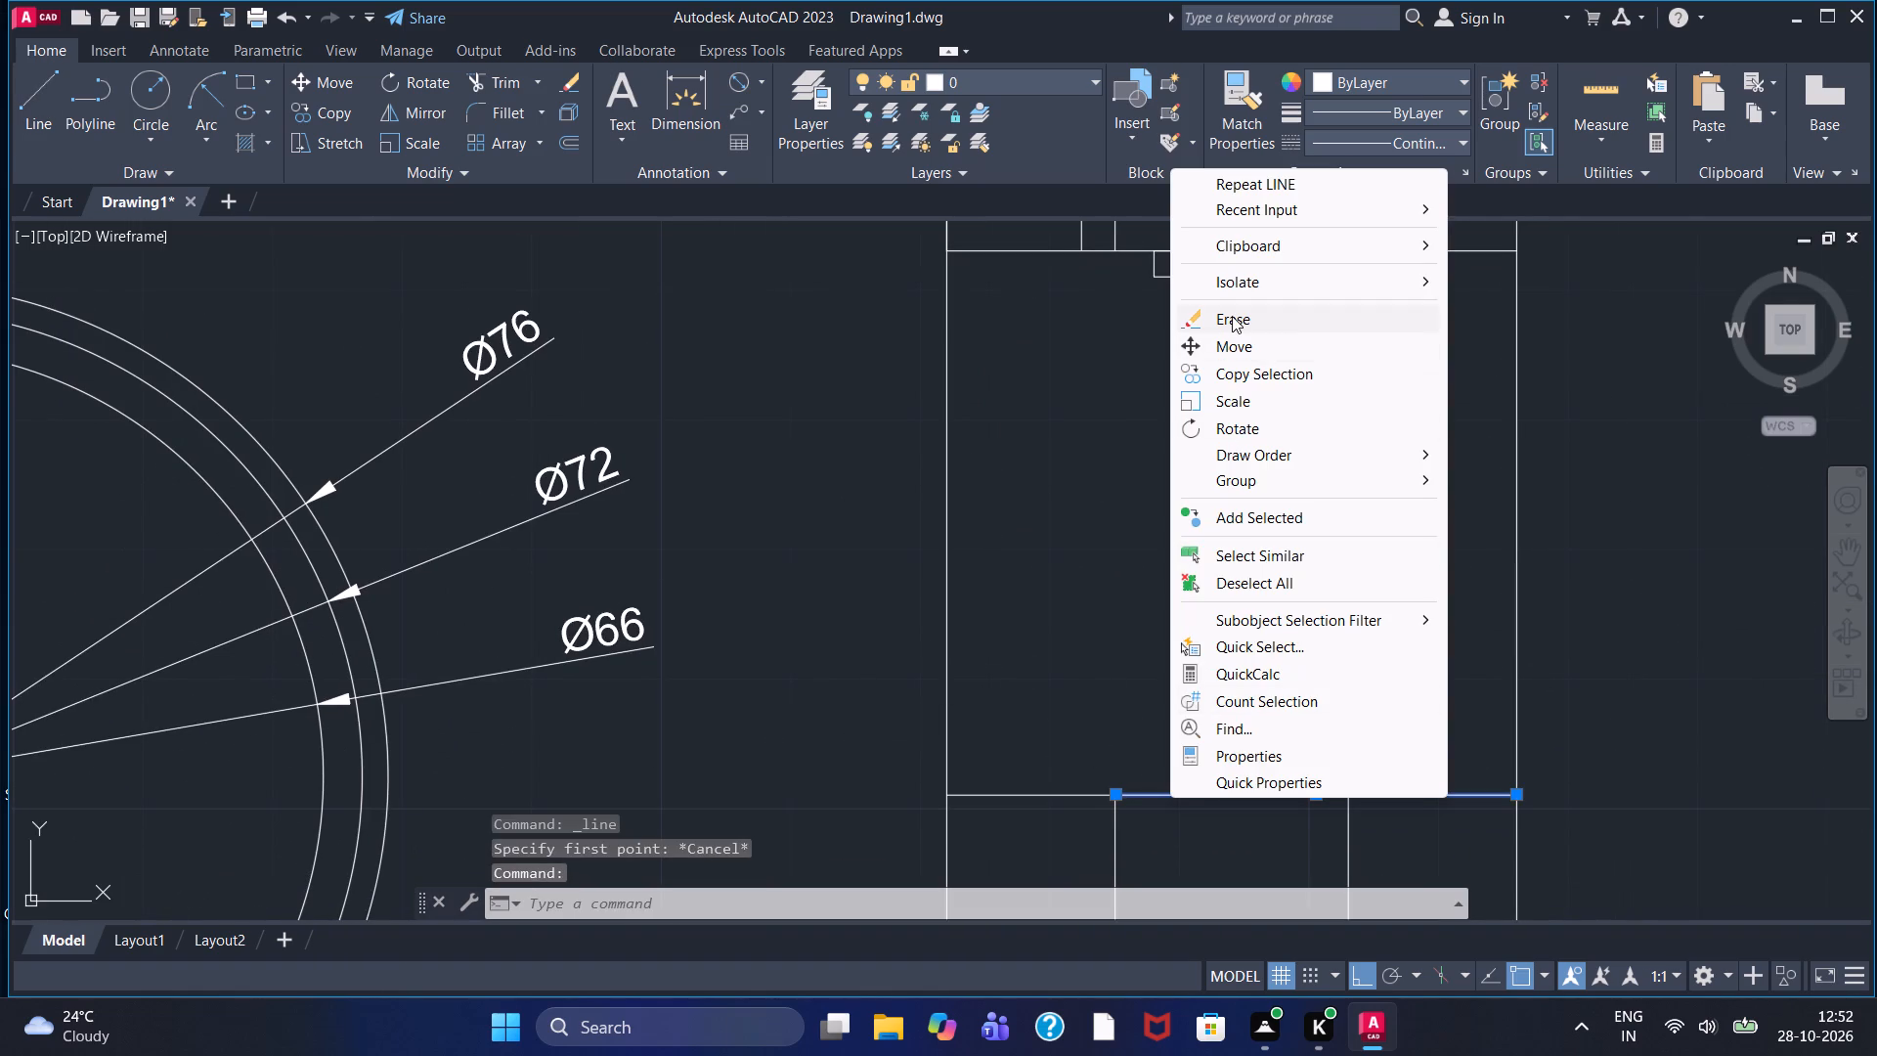
{"action": "left_click", "coordinate": [1232, 316]}
{"action": "left_click", "coordinate": [1028, 798]}
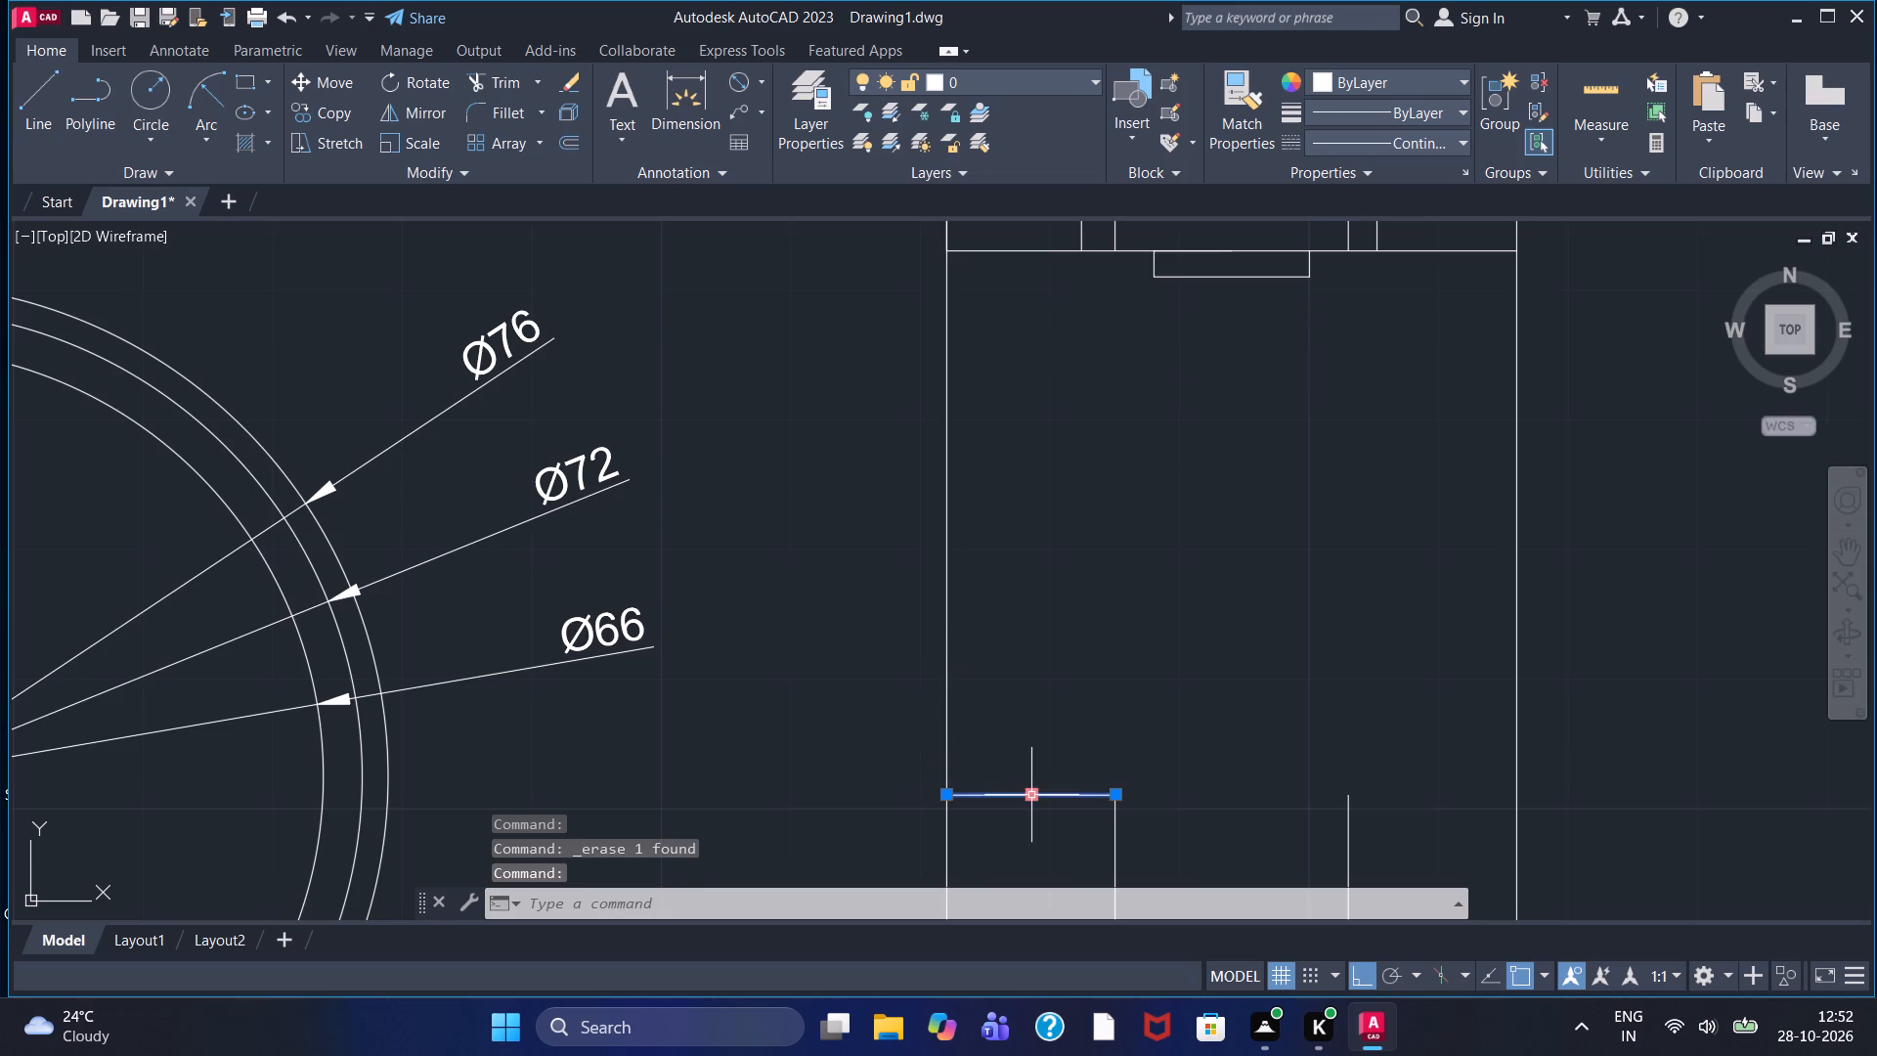
{"action": "right_click", "coordinate": [1028, 798]}
{"action": "left_click", "coordinate": [1084, 318]}
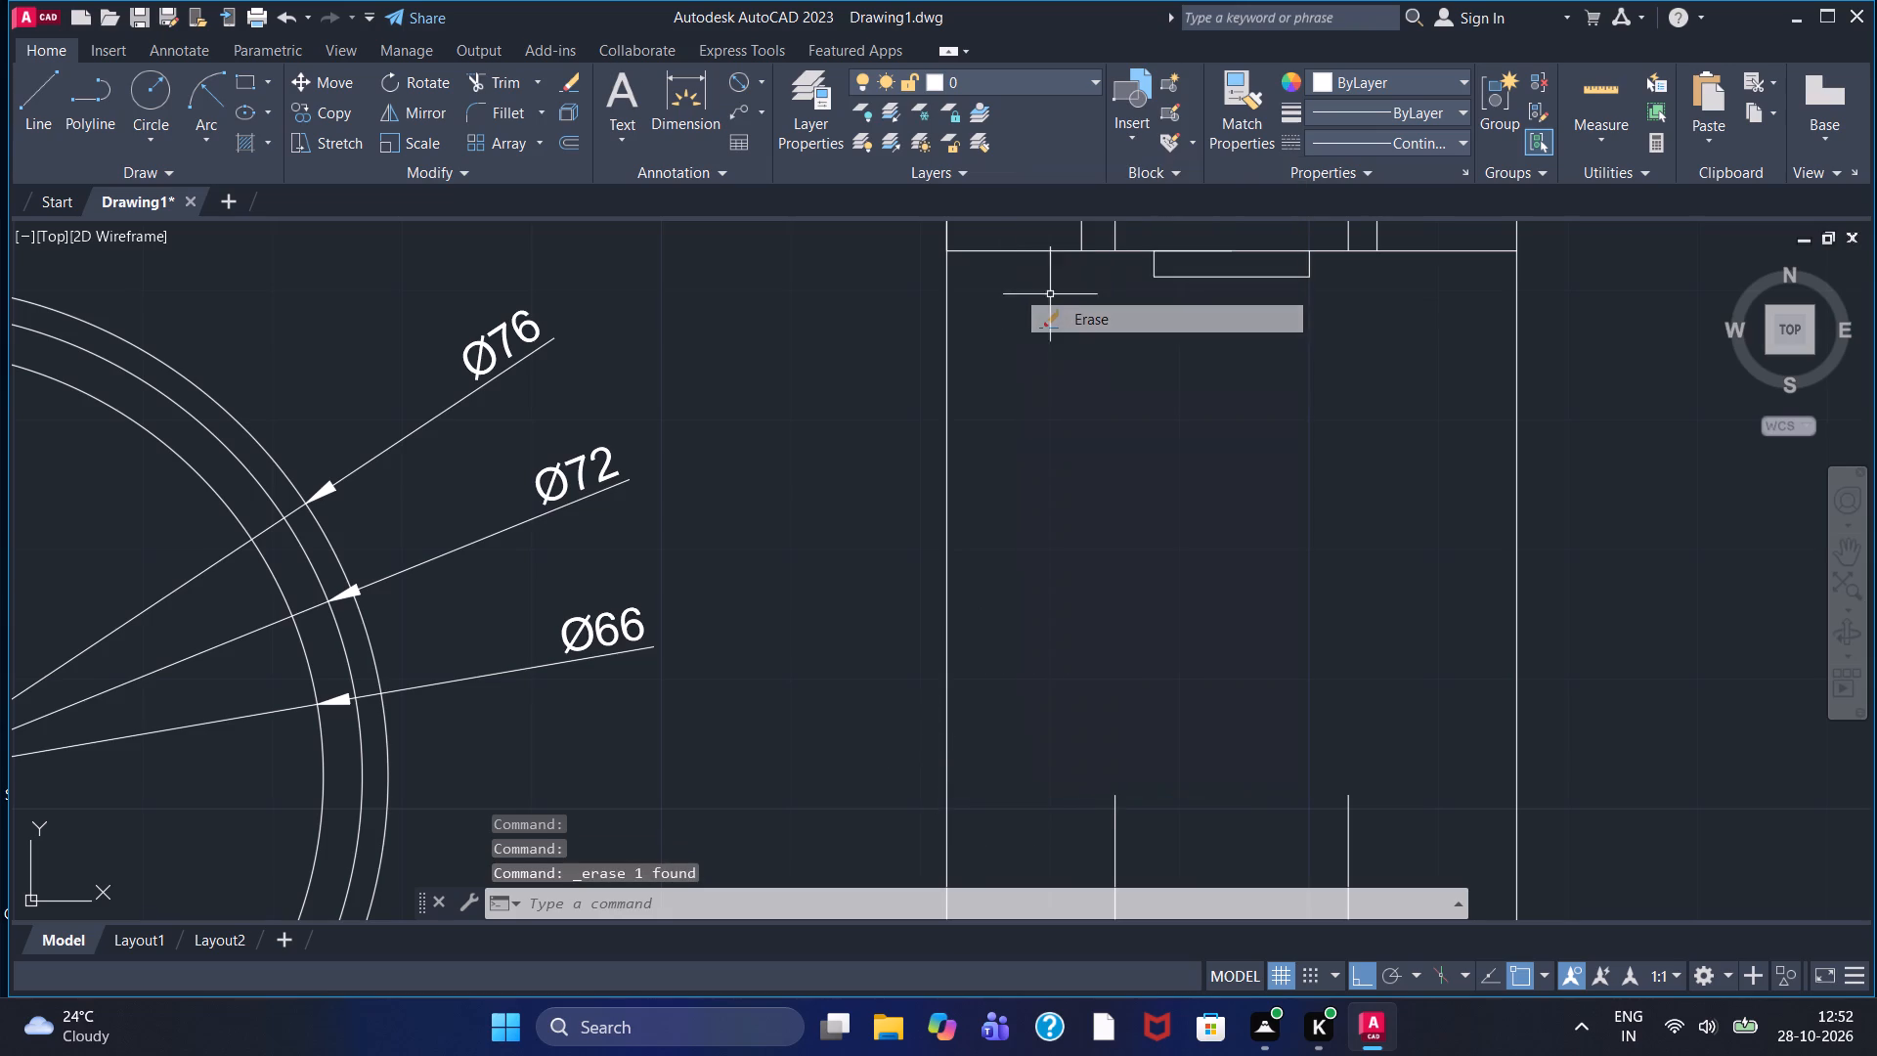
Draw a 15-long line up from the end view's bottom-left corner, continuing horizontally right past the rectangle's right edge.
{"action": "left_click", "coordinate": [22, 123]}
{"action": "middle_click_drag", "start_coordinate": [1090, 711], "coordinate": [1051, 473]}
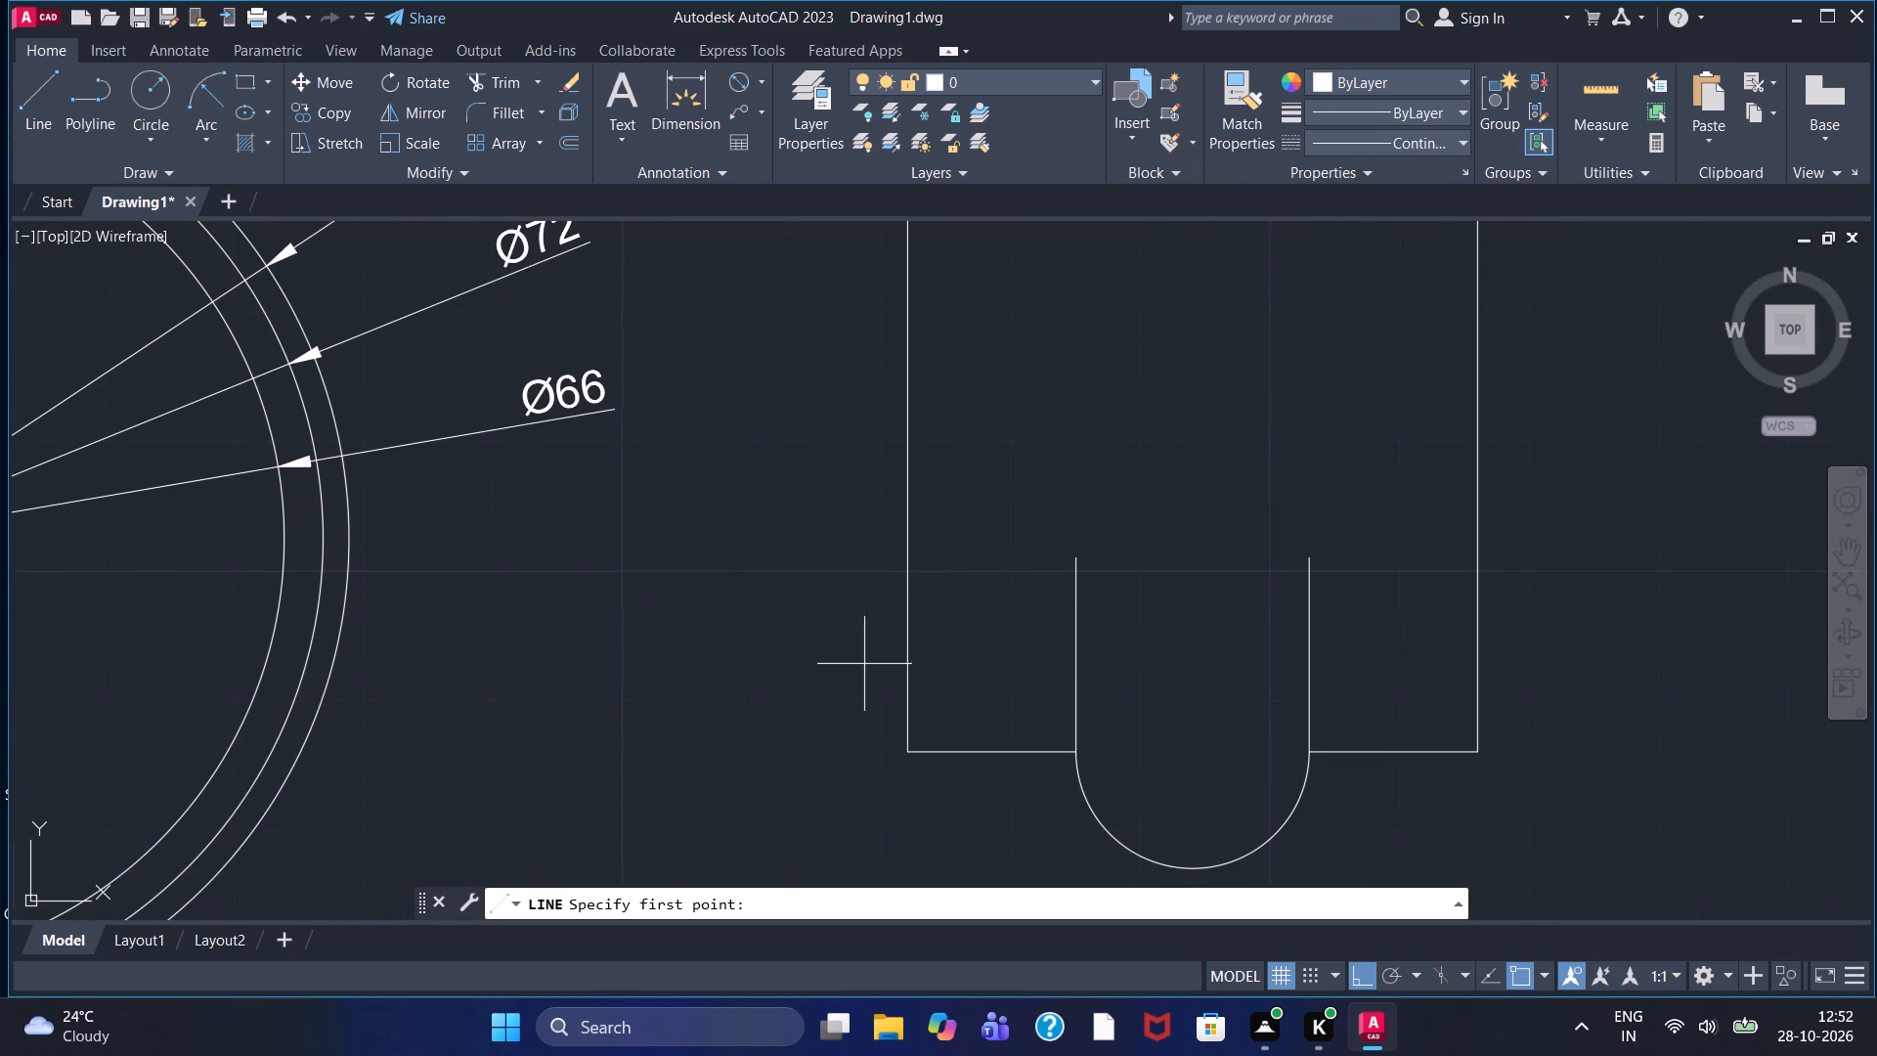
{"action": "left_click_drag", "start_coordinate": [910, 751], "coordinate": [908, 702]}
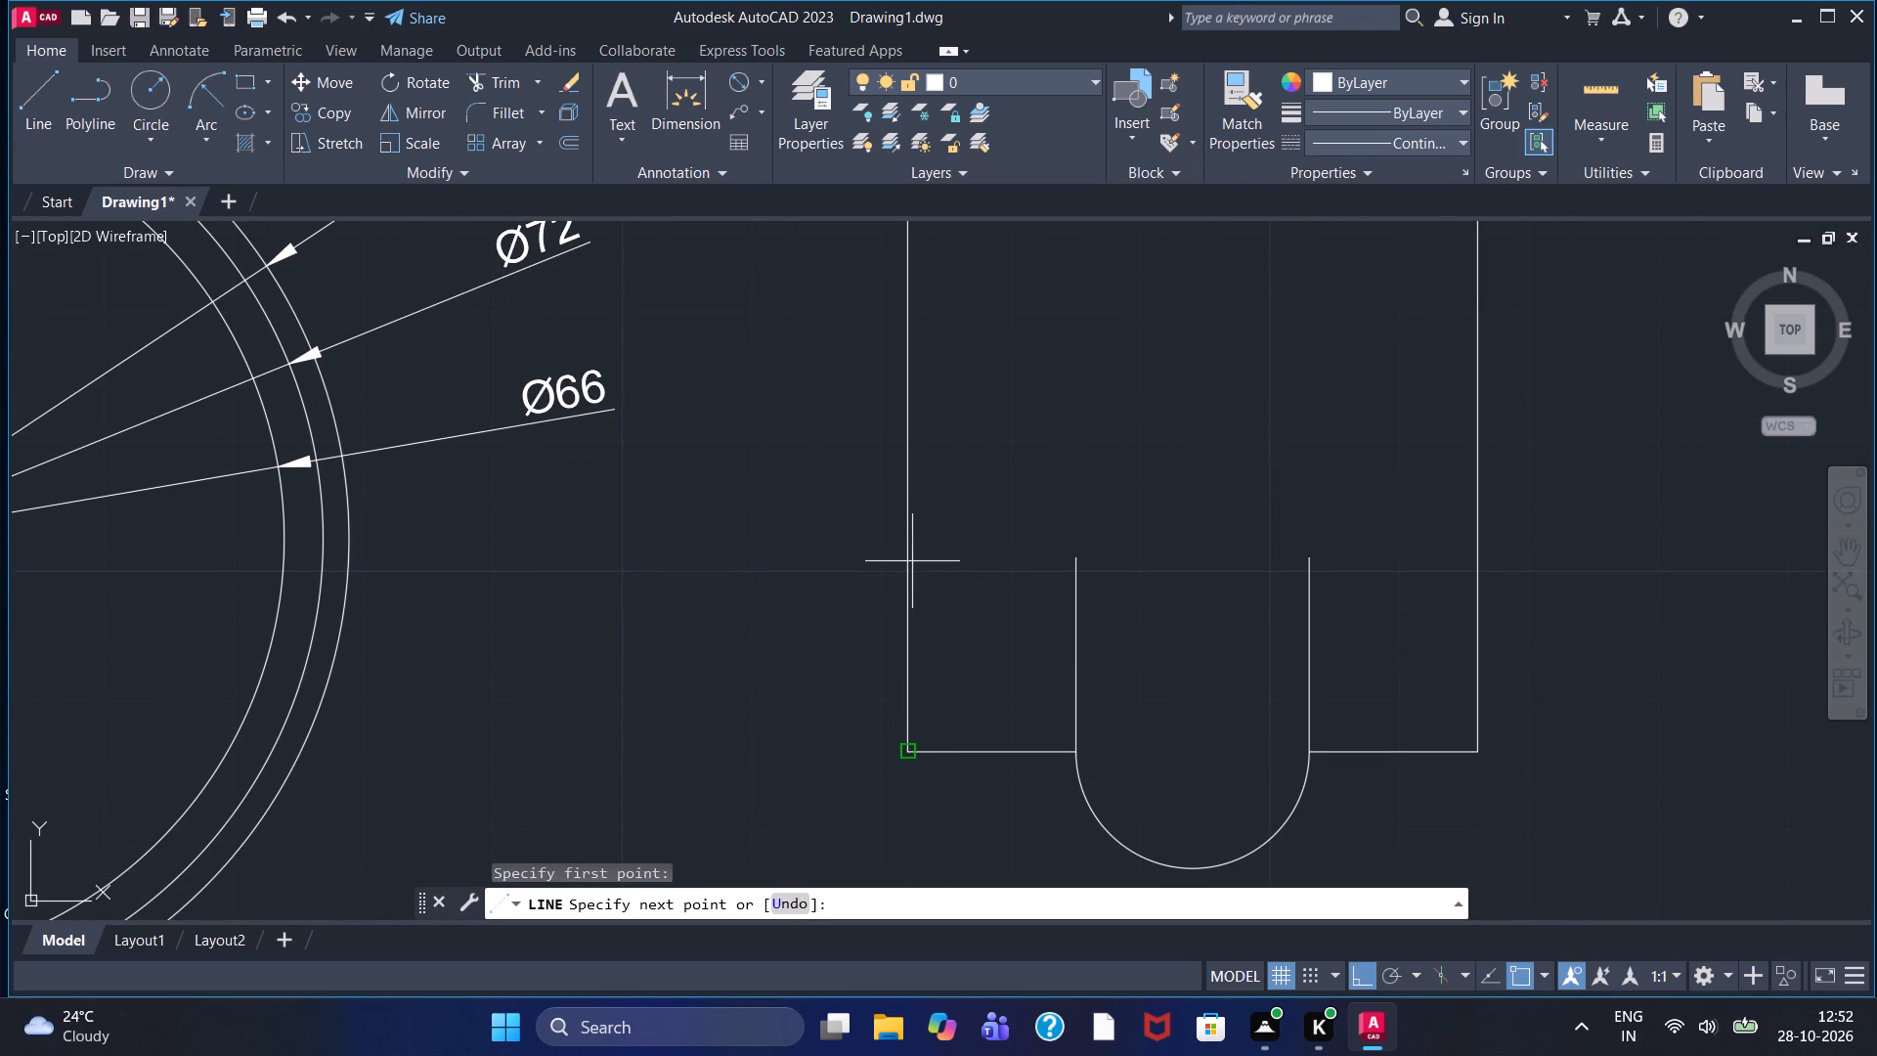
{"action": "type", "text": "15"}
{"action": "key", "text": "Return"}
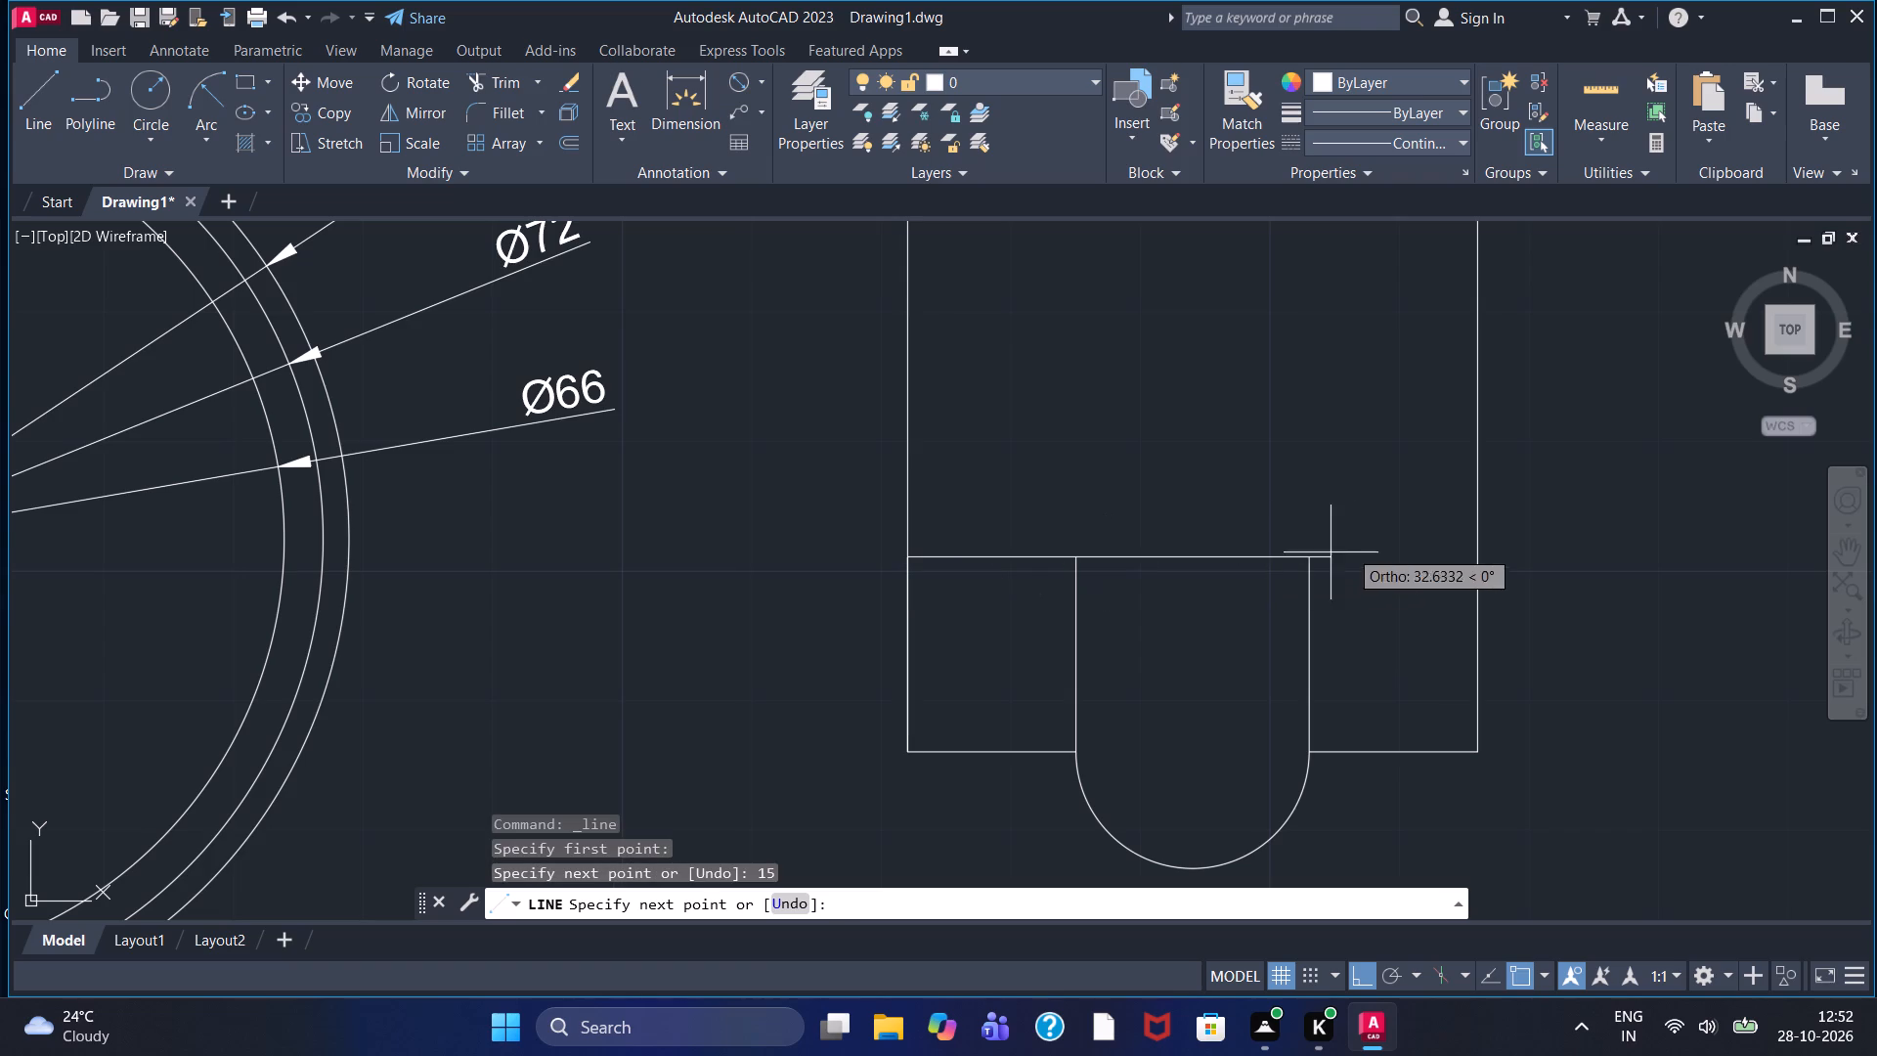
{"action": "left_click", "coordinate": [1518, 537]}
{"action": "right_click", "coordinate": [1518, 537]}
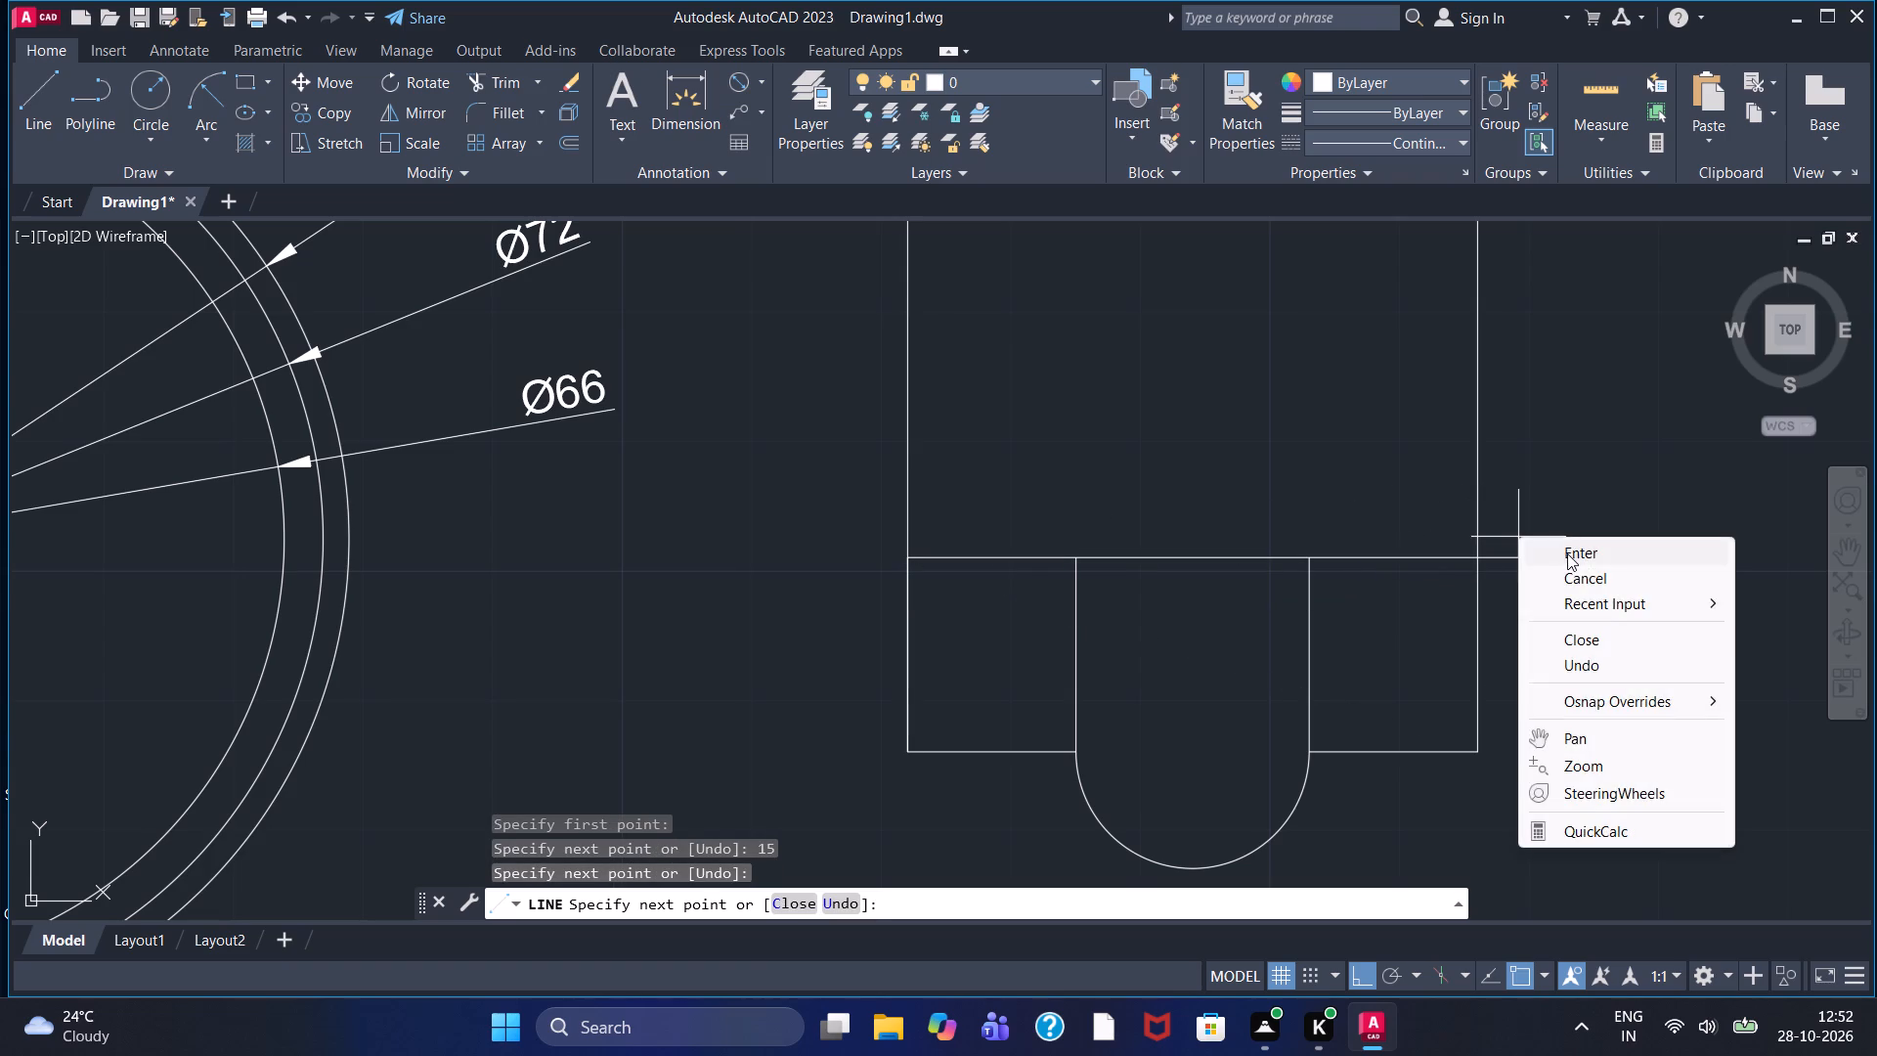
{"action": "left_click", "coordinate": [1567, 553]}
Trim the lower horizontal line's overhang beyond the rectangle's right edge.
{"action": "left_click", "coordinate": [498, 80]}
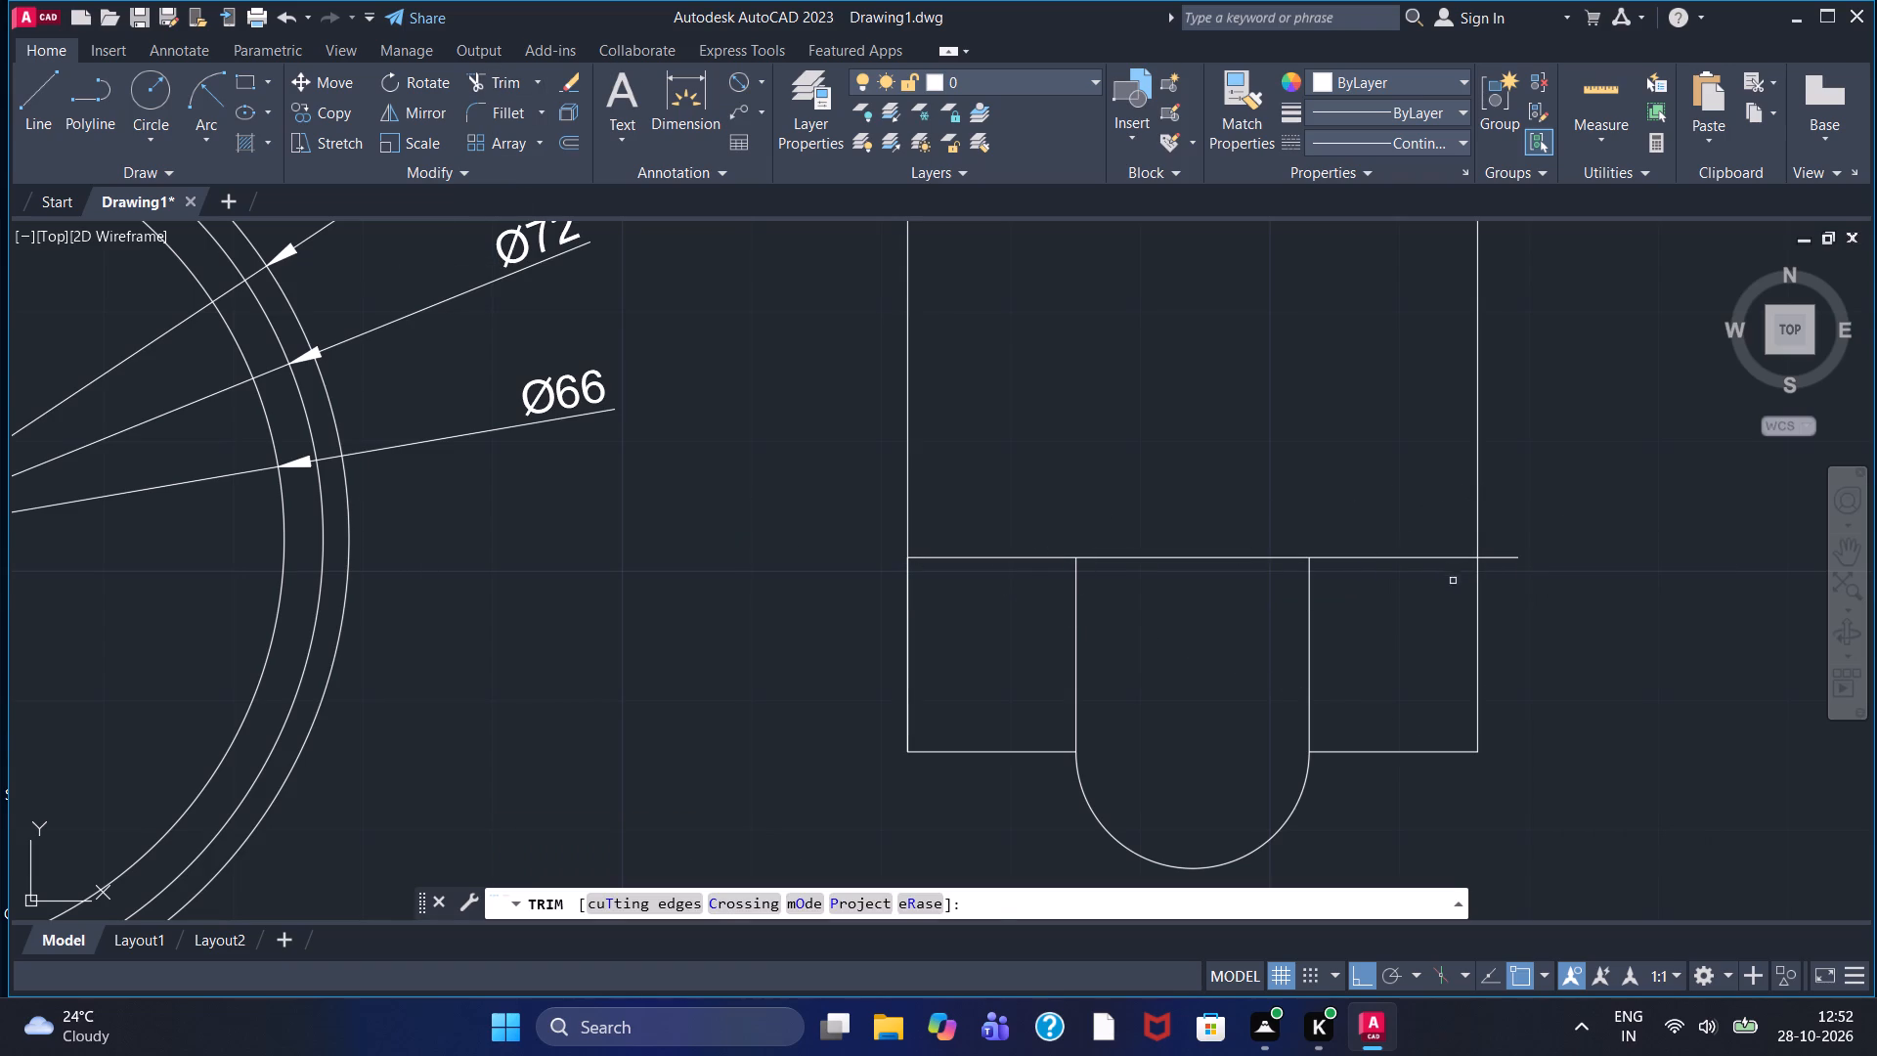
{"action": "left_click", "coordinate": [1496, 556]}
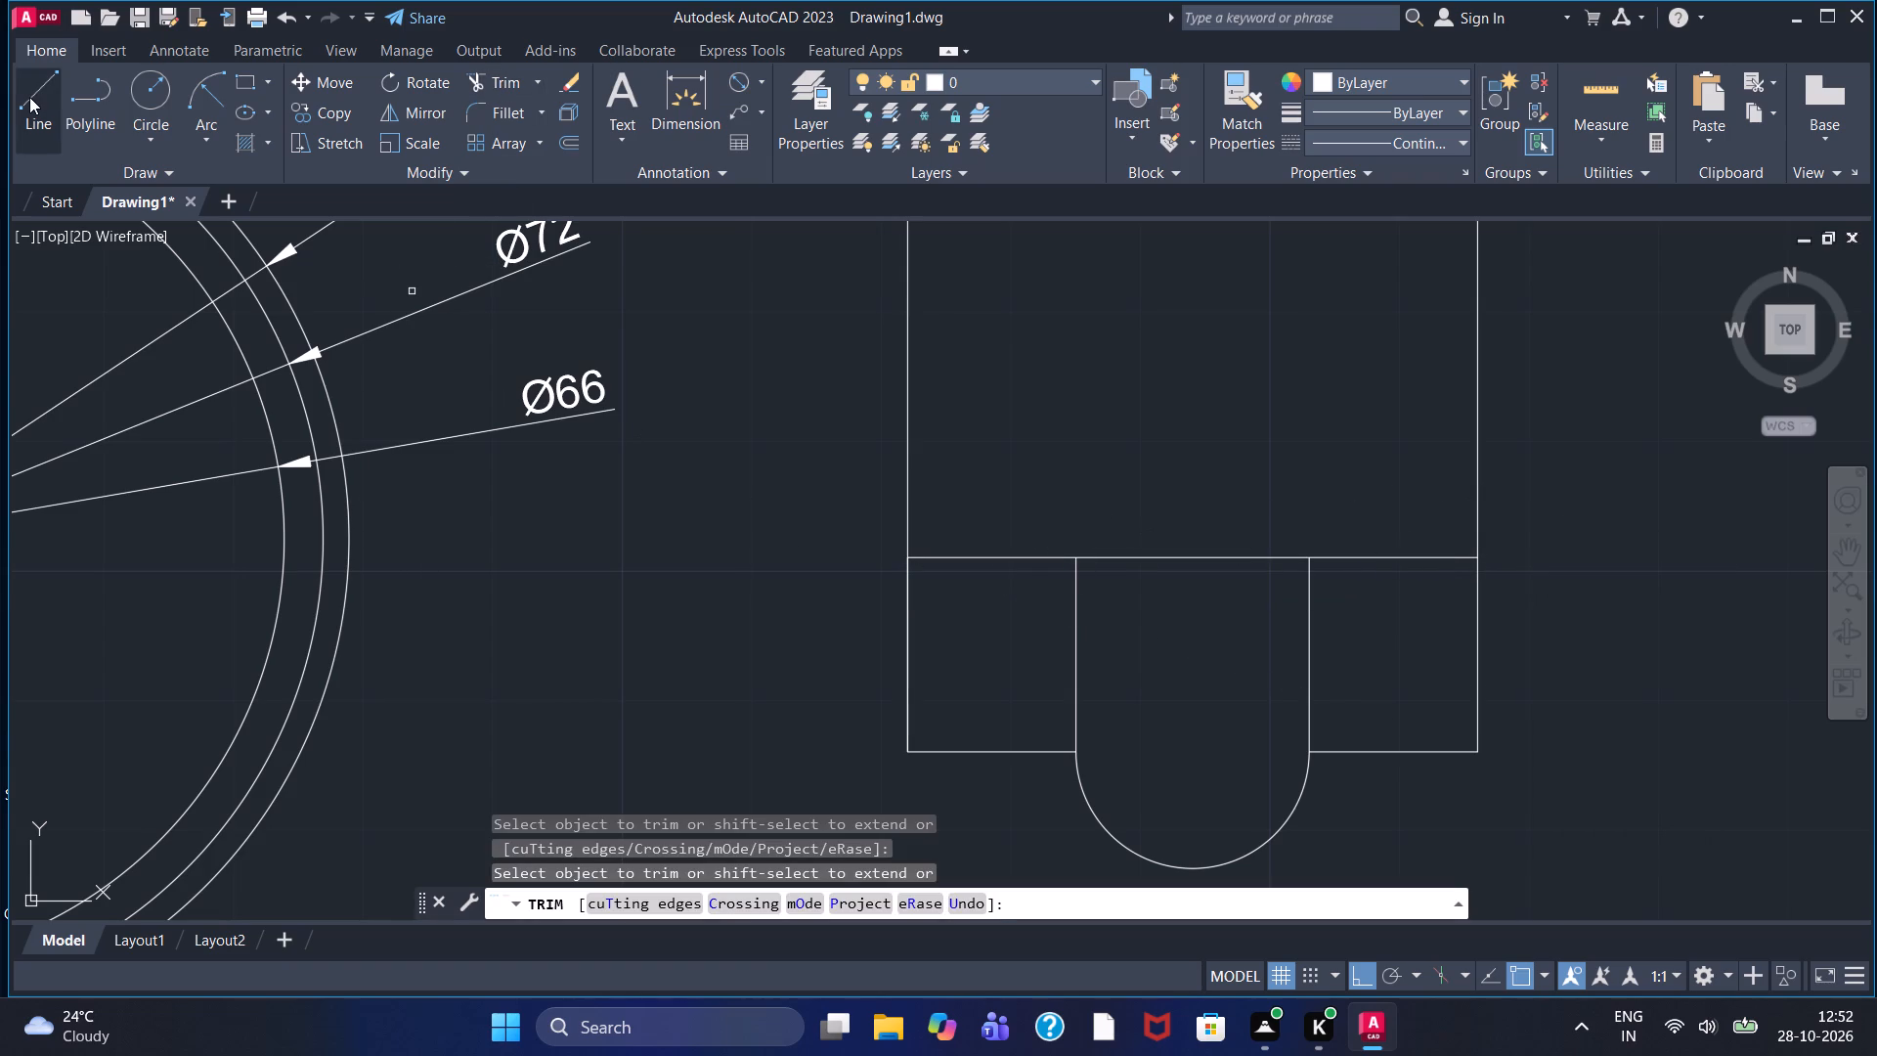
Draw a 12 by 2 rectangular outline above the lower horizontal line of the end view, centred on the line's midpoint.
{"action": "left_click", "coordinate": [29, 97]}
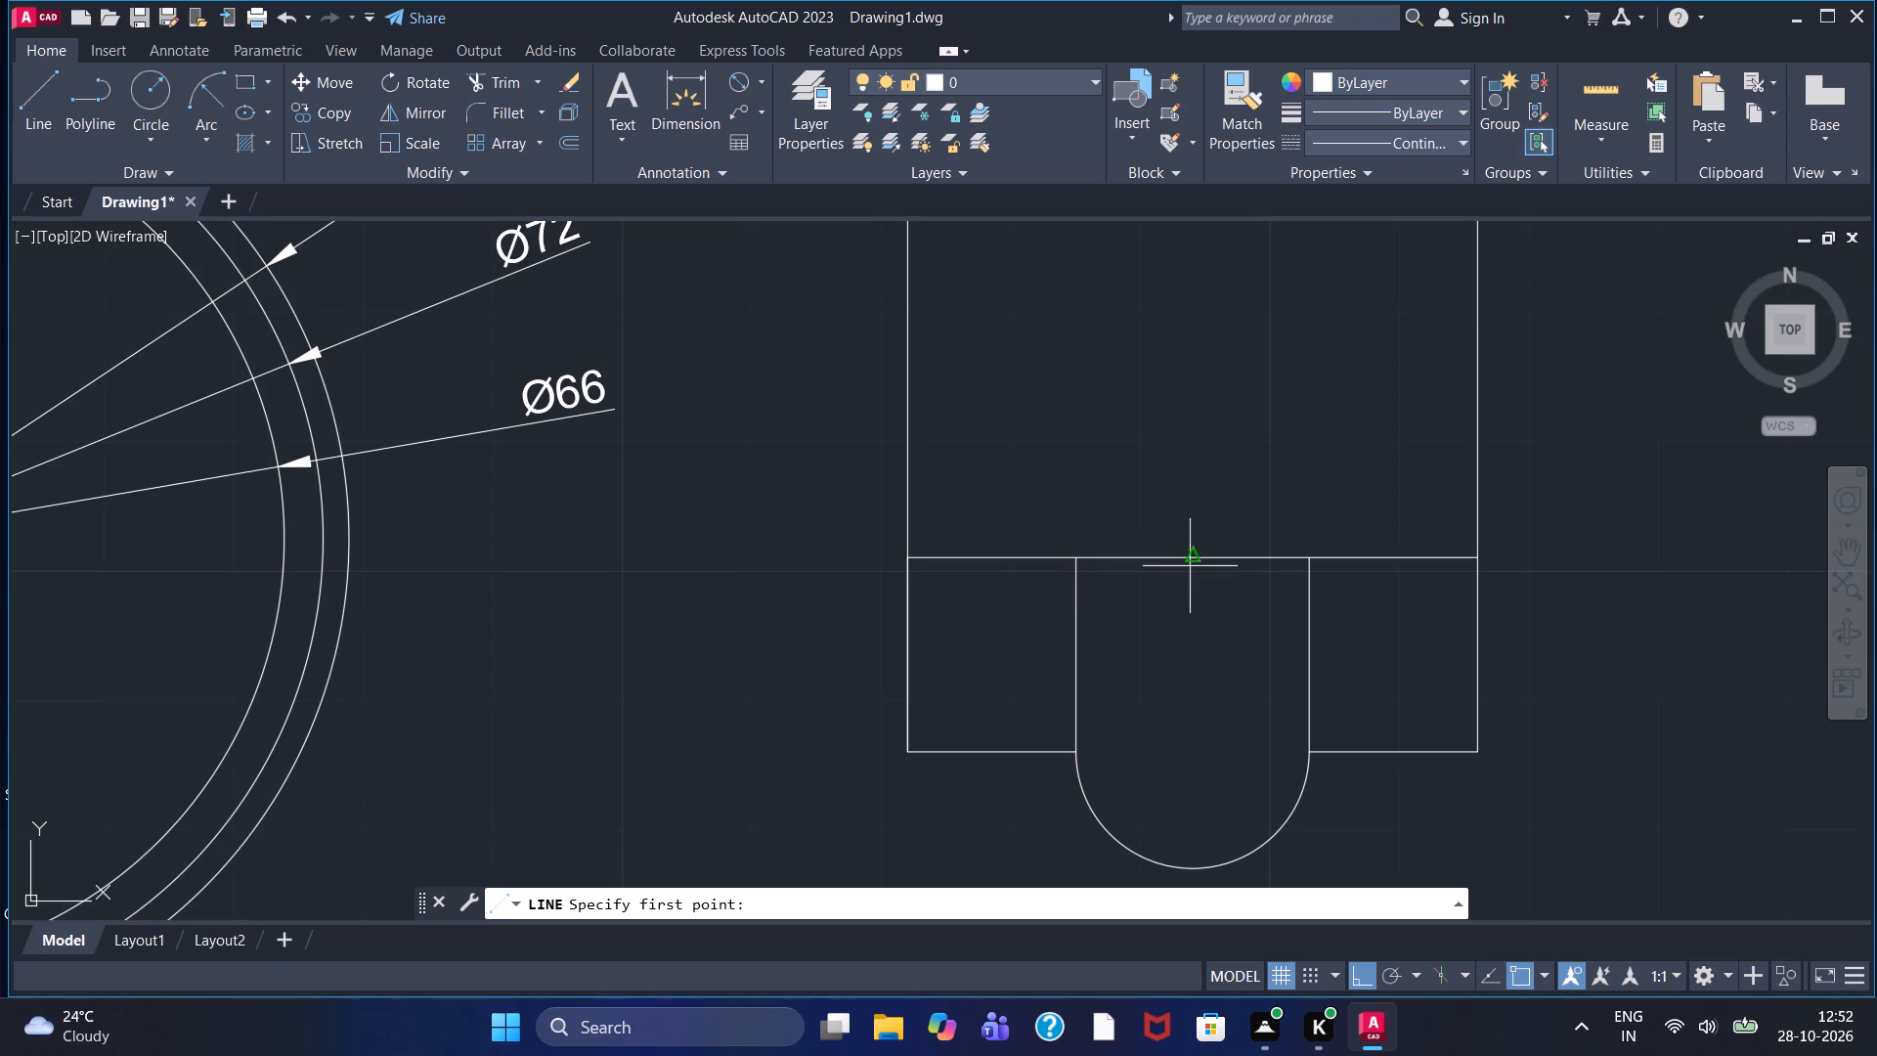
{"action": "left_click", "coordinate": [1197, 563]}
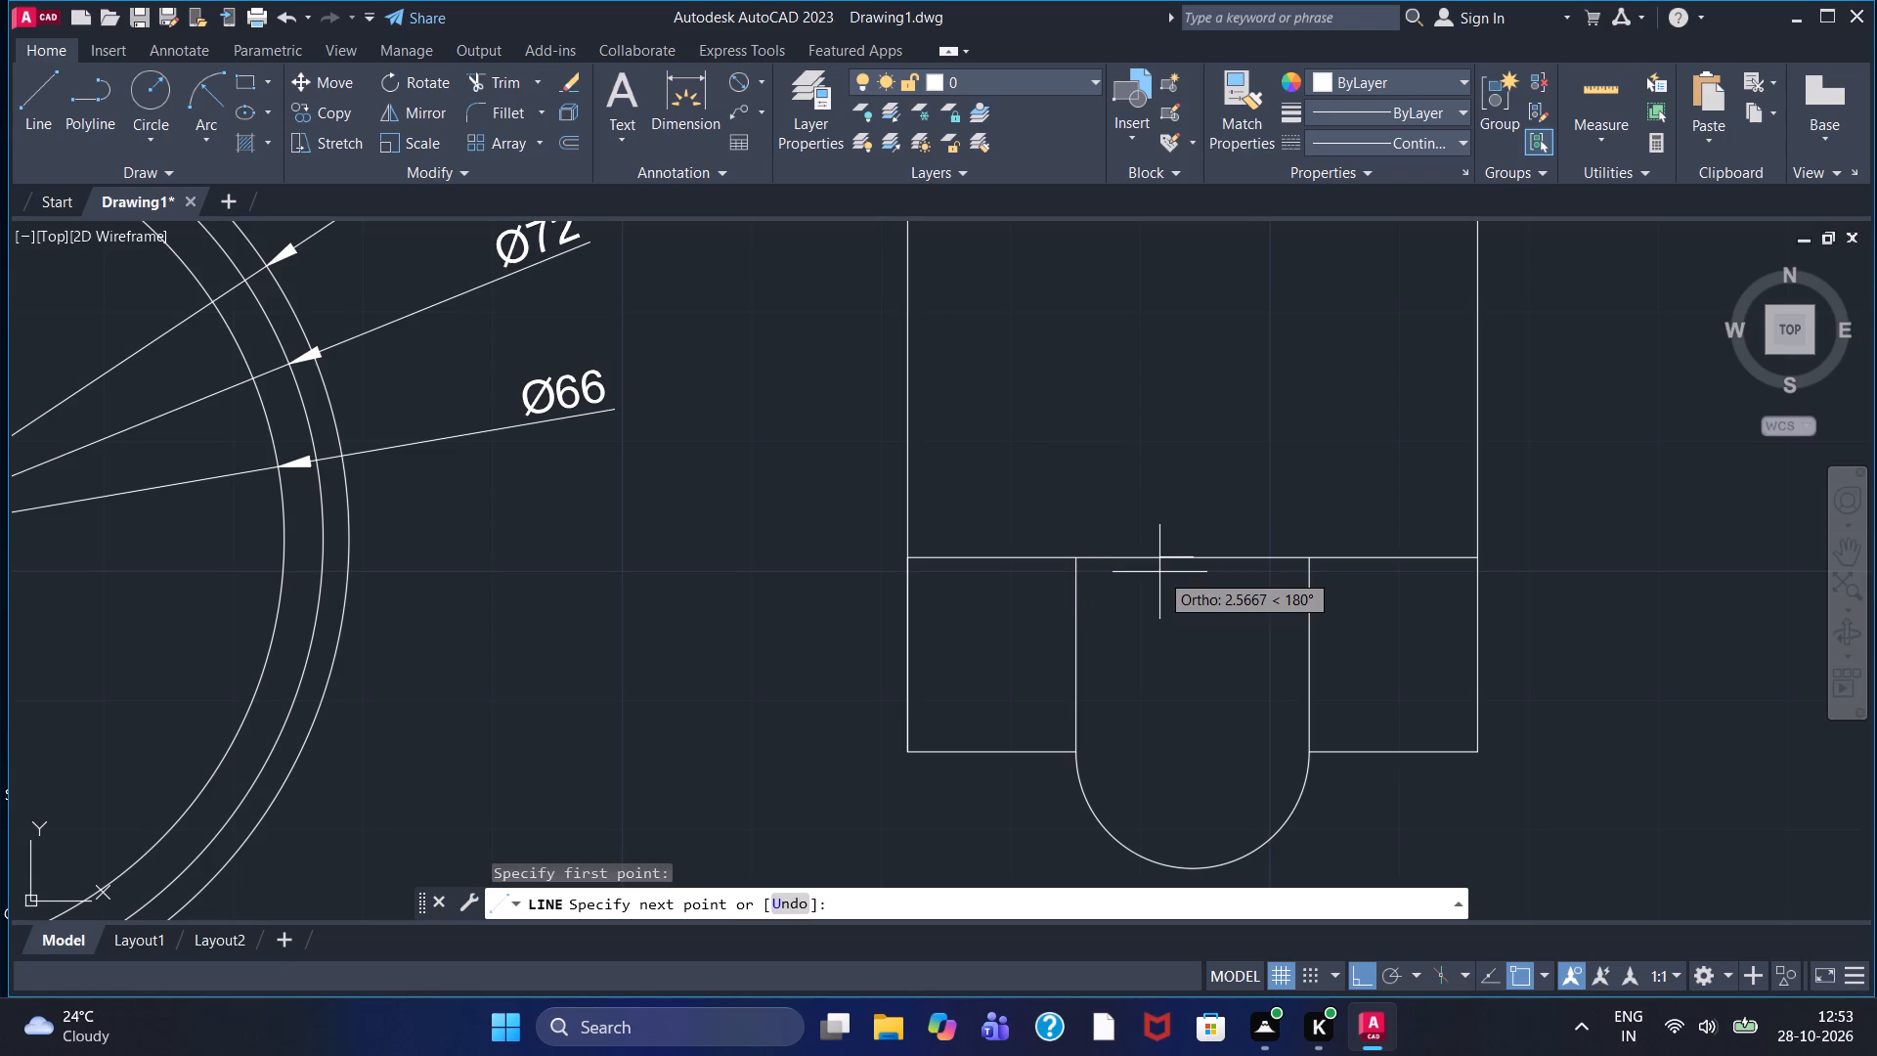
{"action": "key", "text": "6"}
{"action": "key", "text": "Return"}
{"action": "key", "text": "2"}
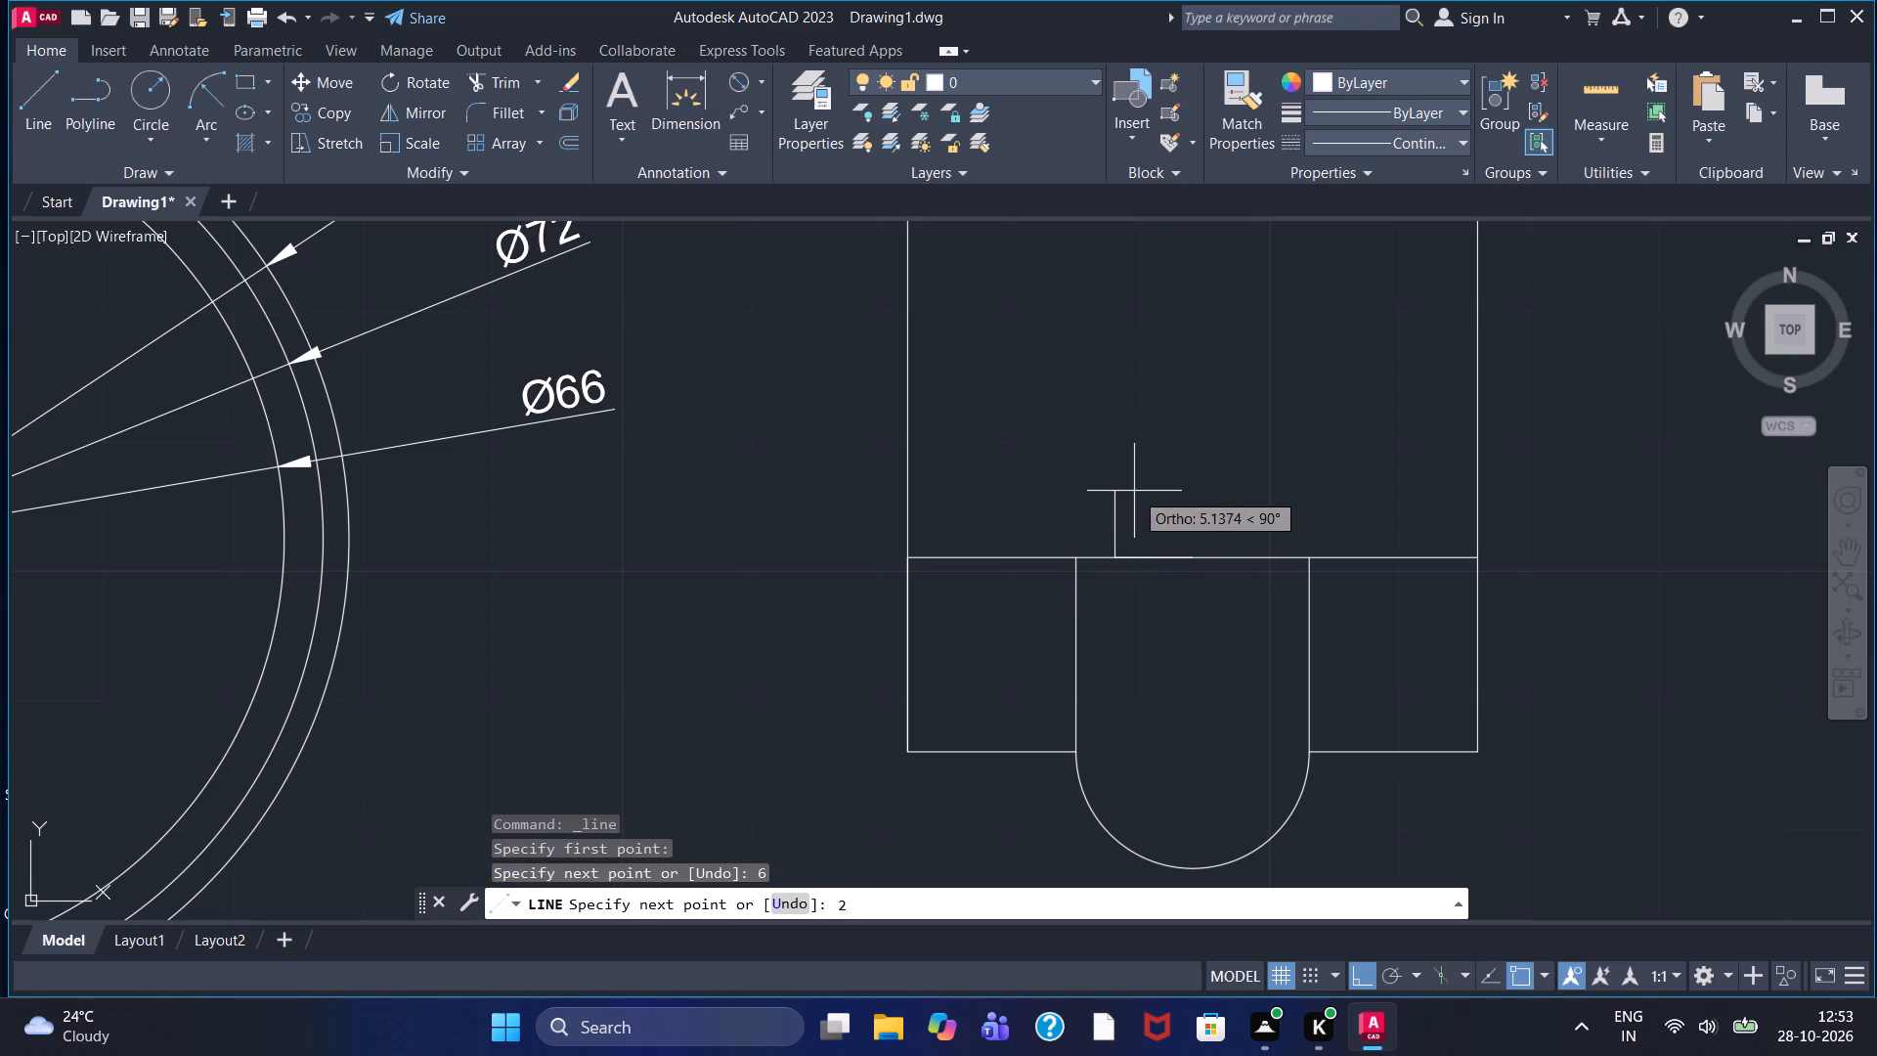
{"action": "key", "text": "Return"}
{"action": "type", "text": "12"}
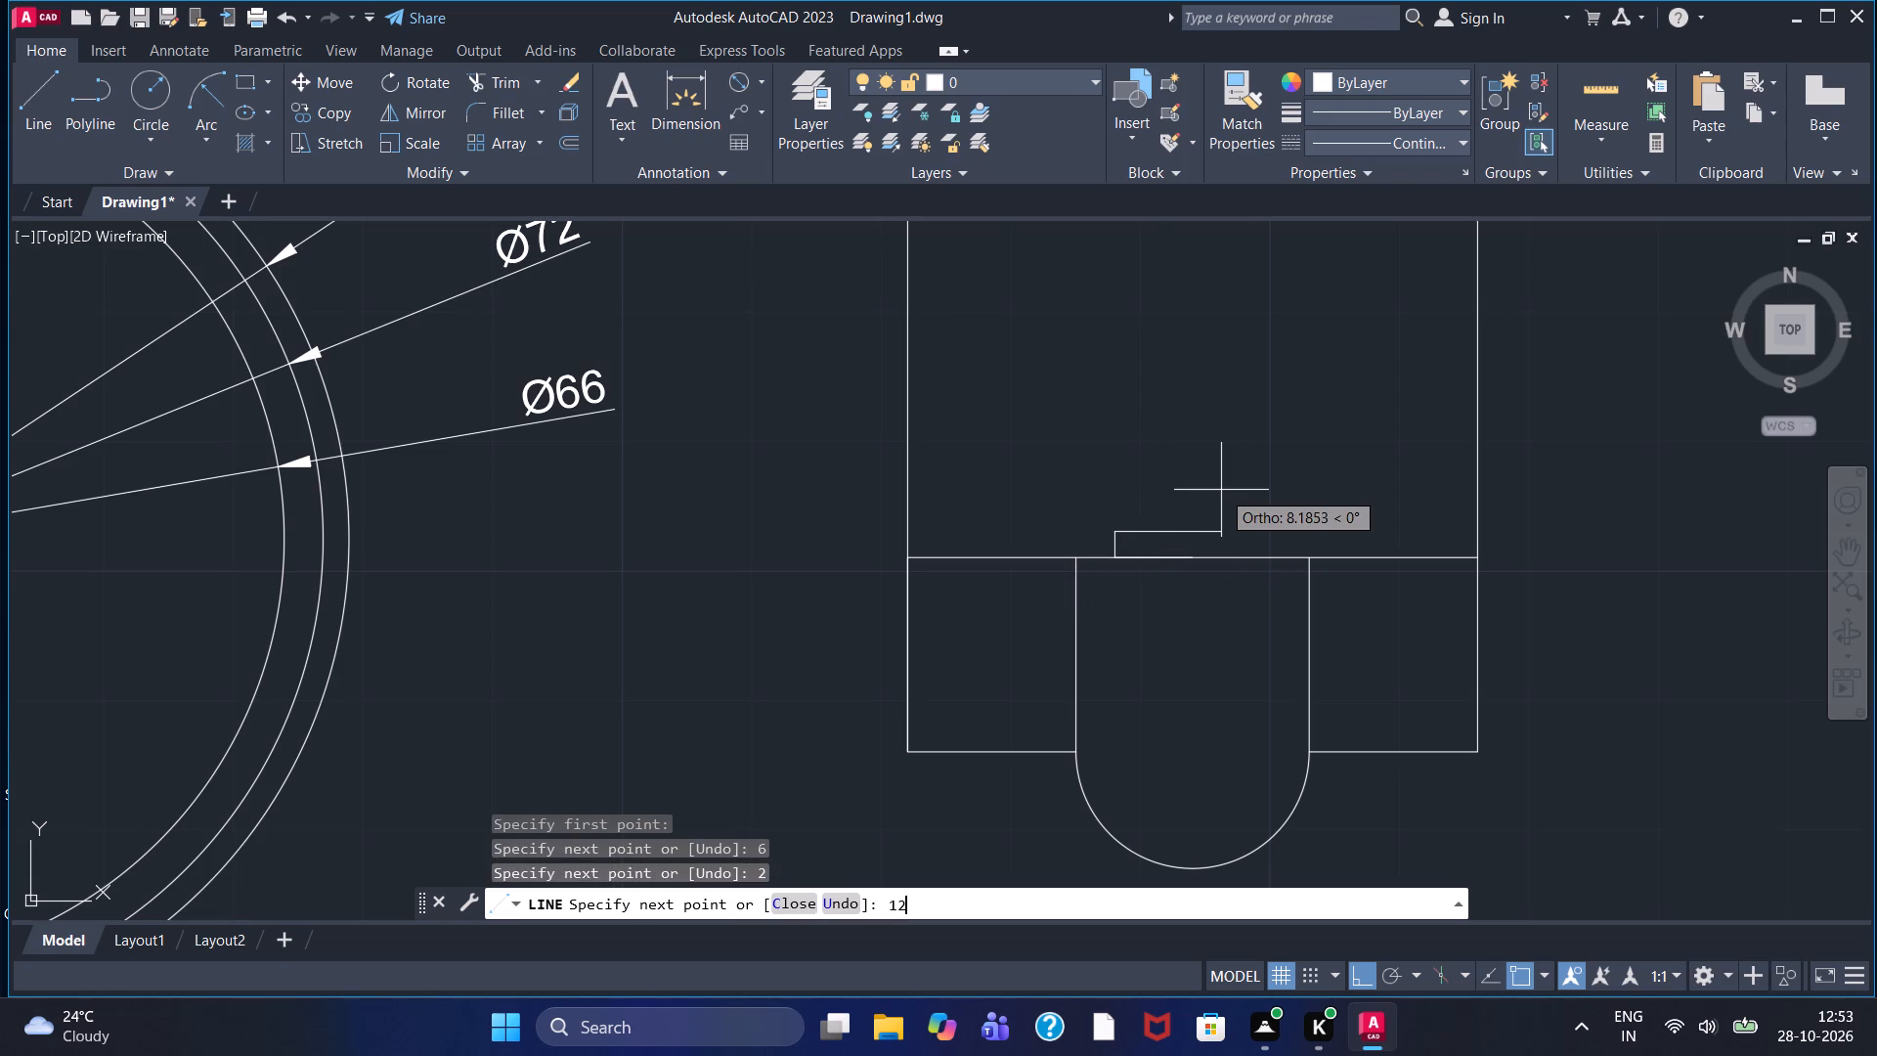
{"action": "key", "text": "Return"}
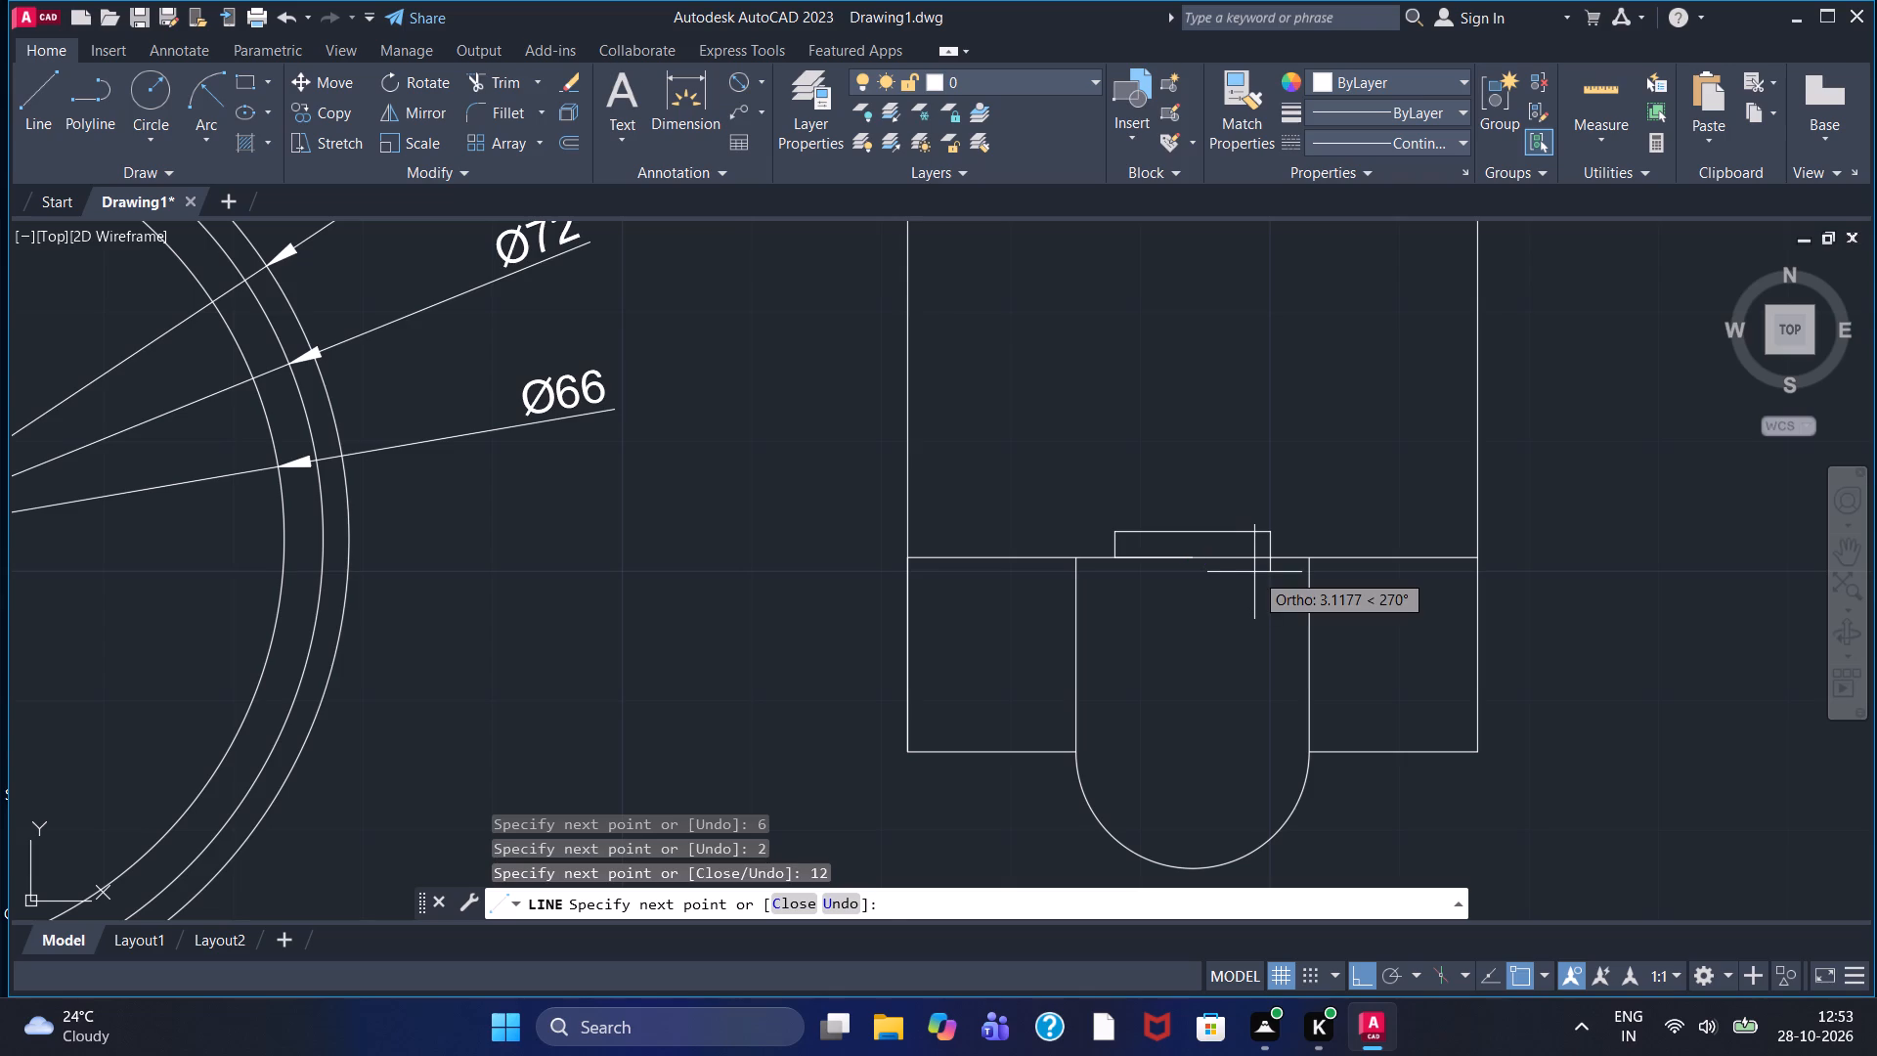
{"action": "key", "text": "2"}
{"action": "key", "text": "Return"}
{"action": "right_click", "coordinate": [1255, 572]}
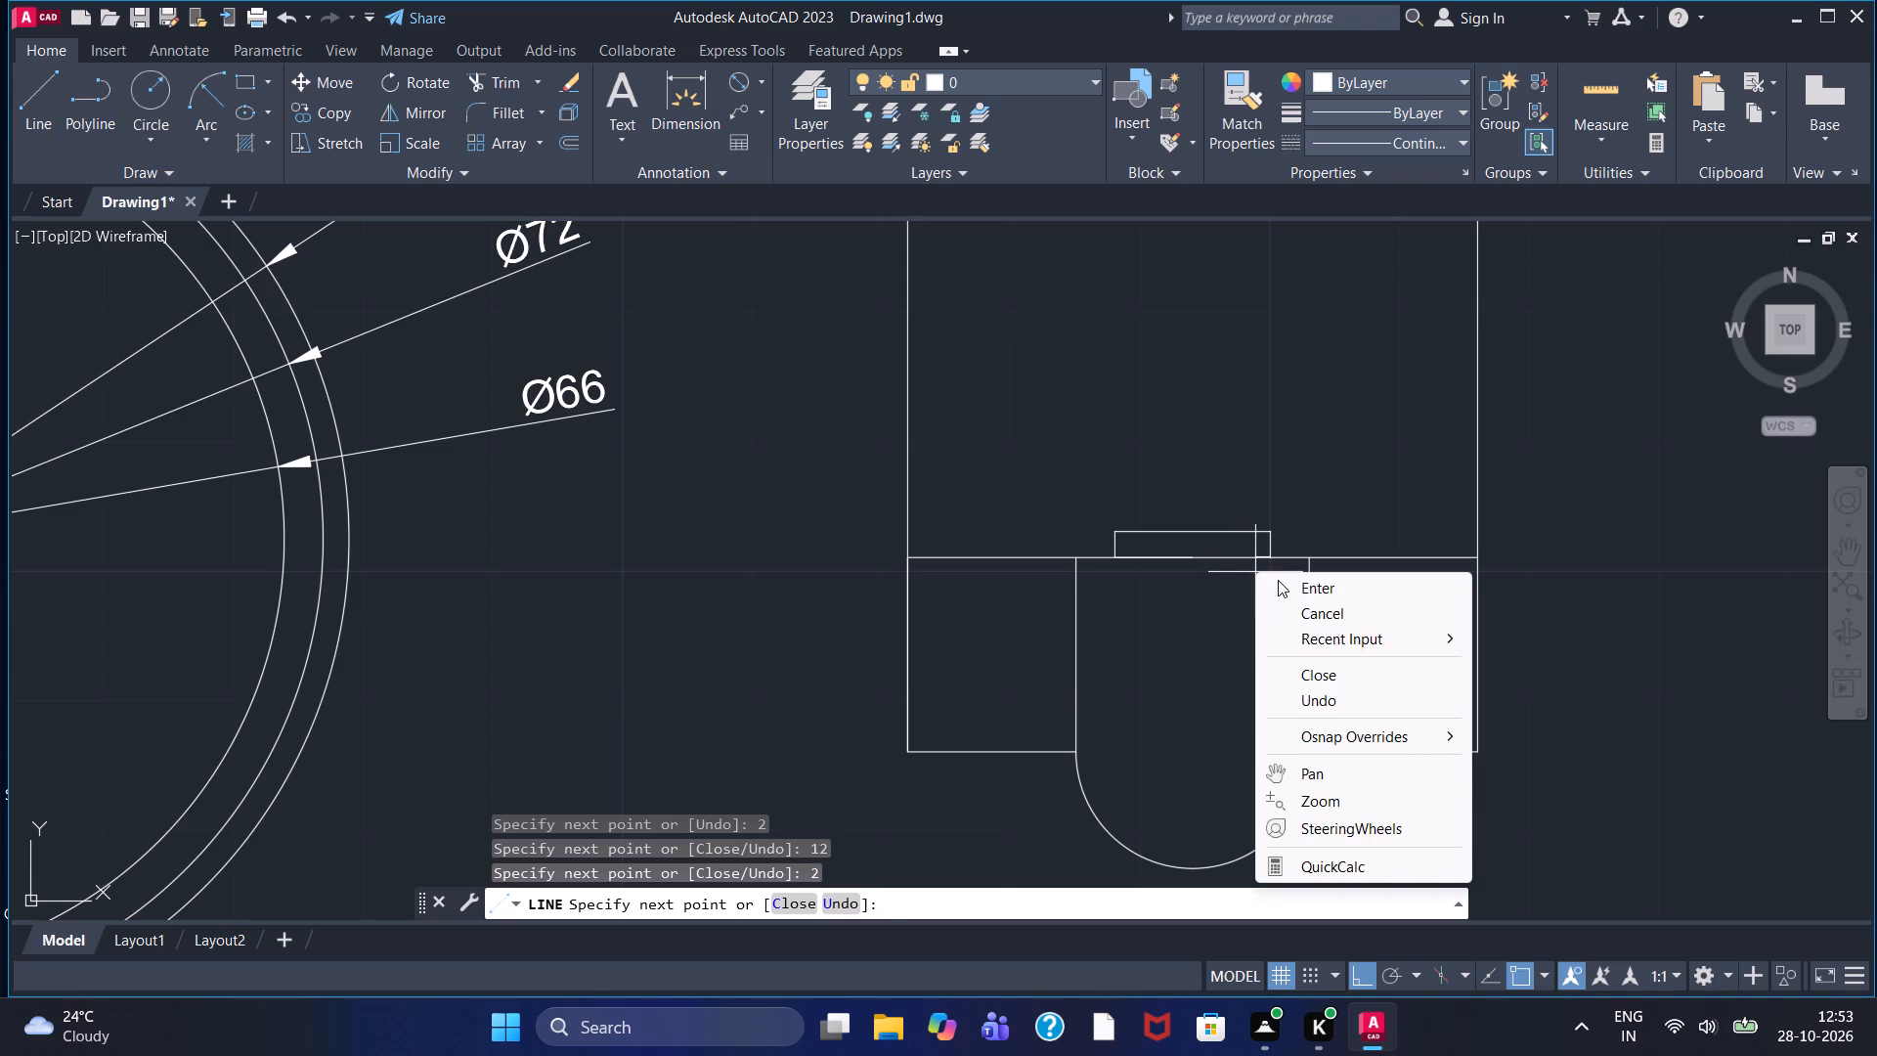
{"action": "left_click", "coordinate": [1278, 580]}
Draw a circle of diameter 9 centred on the top boss's arc centre.
{"action": "scroll", "coordinate": [1162, 593], "scroll_direction": "up", "scroll_amount": 1}
{"action": "scroll", "coordinate": [1158, 593], "scroll_direction": "down", "scroll_amount": 2}
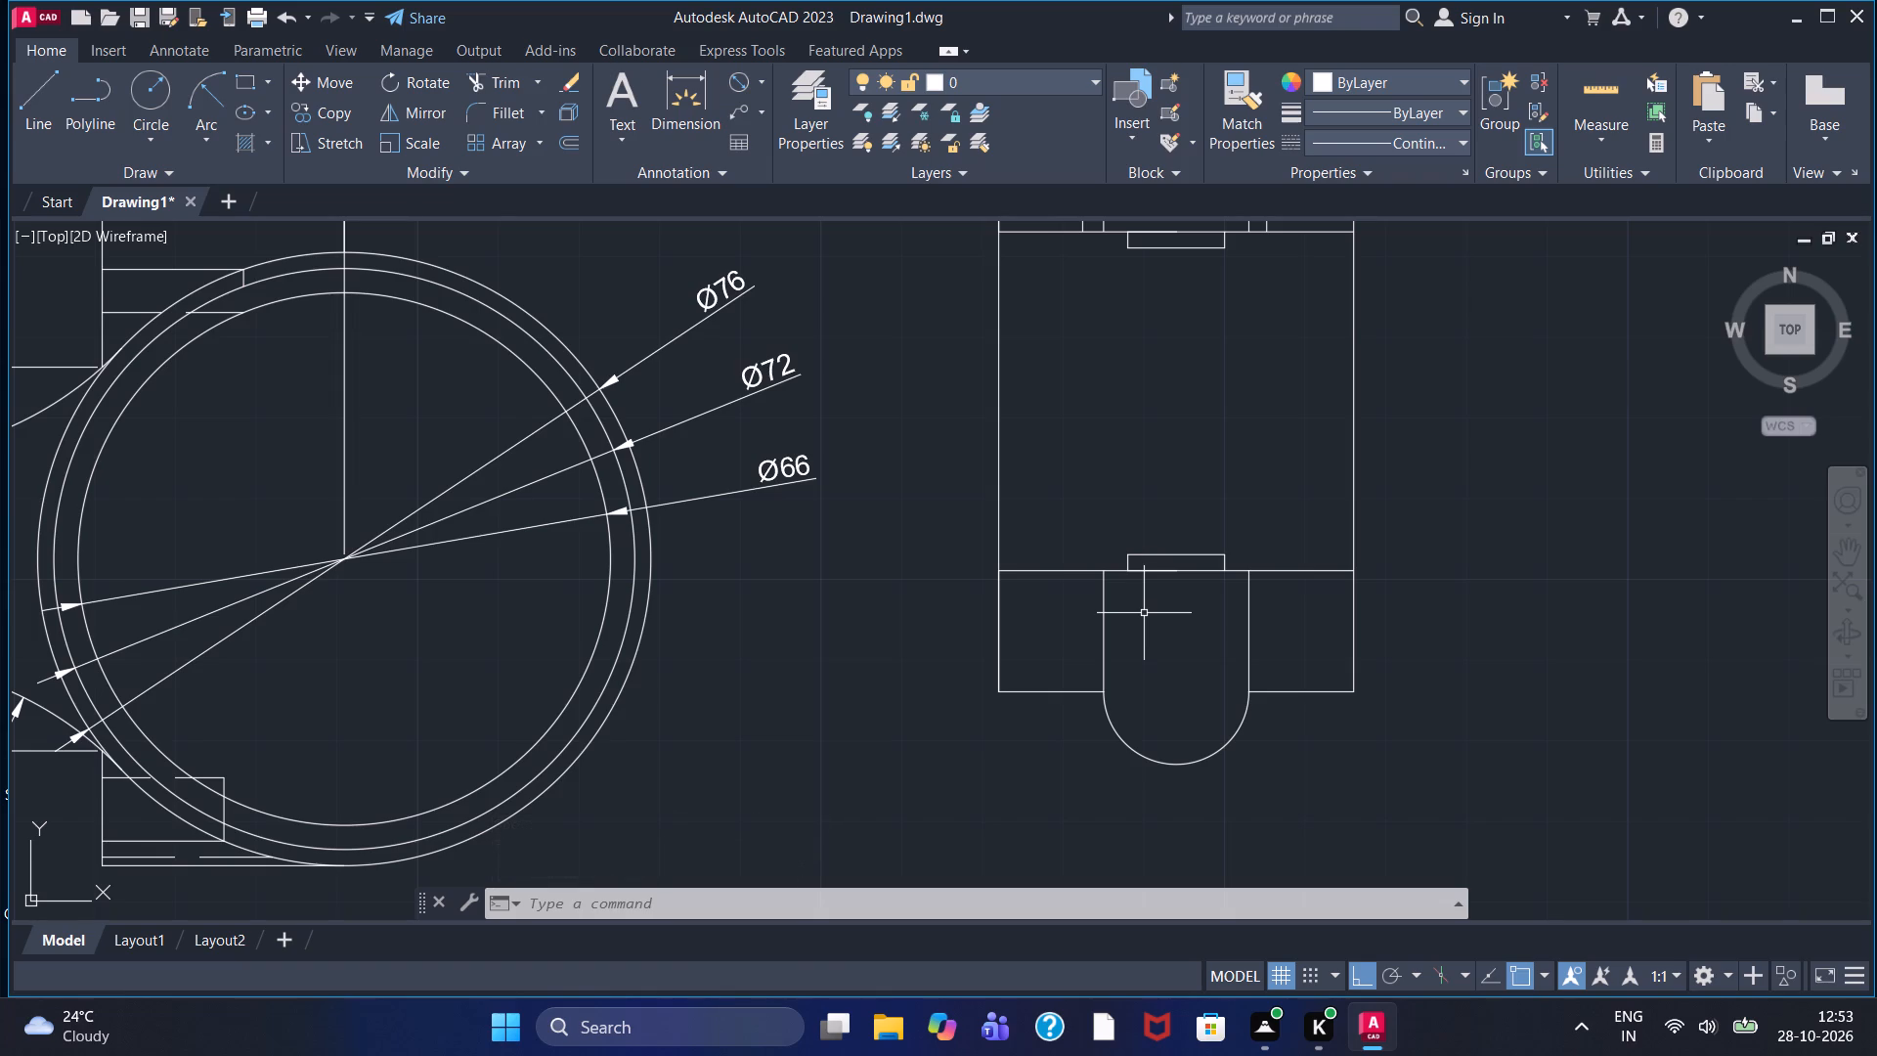
{"action": "middle_click_drag", "start_coordinate": [1190, 439], "coordinate": [1095, 710]}
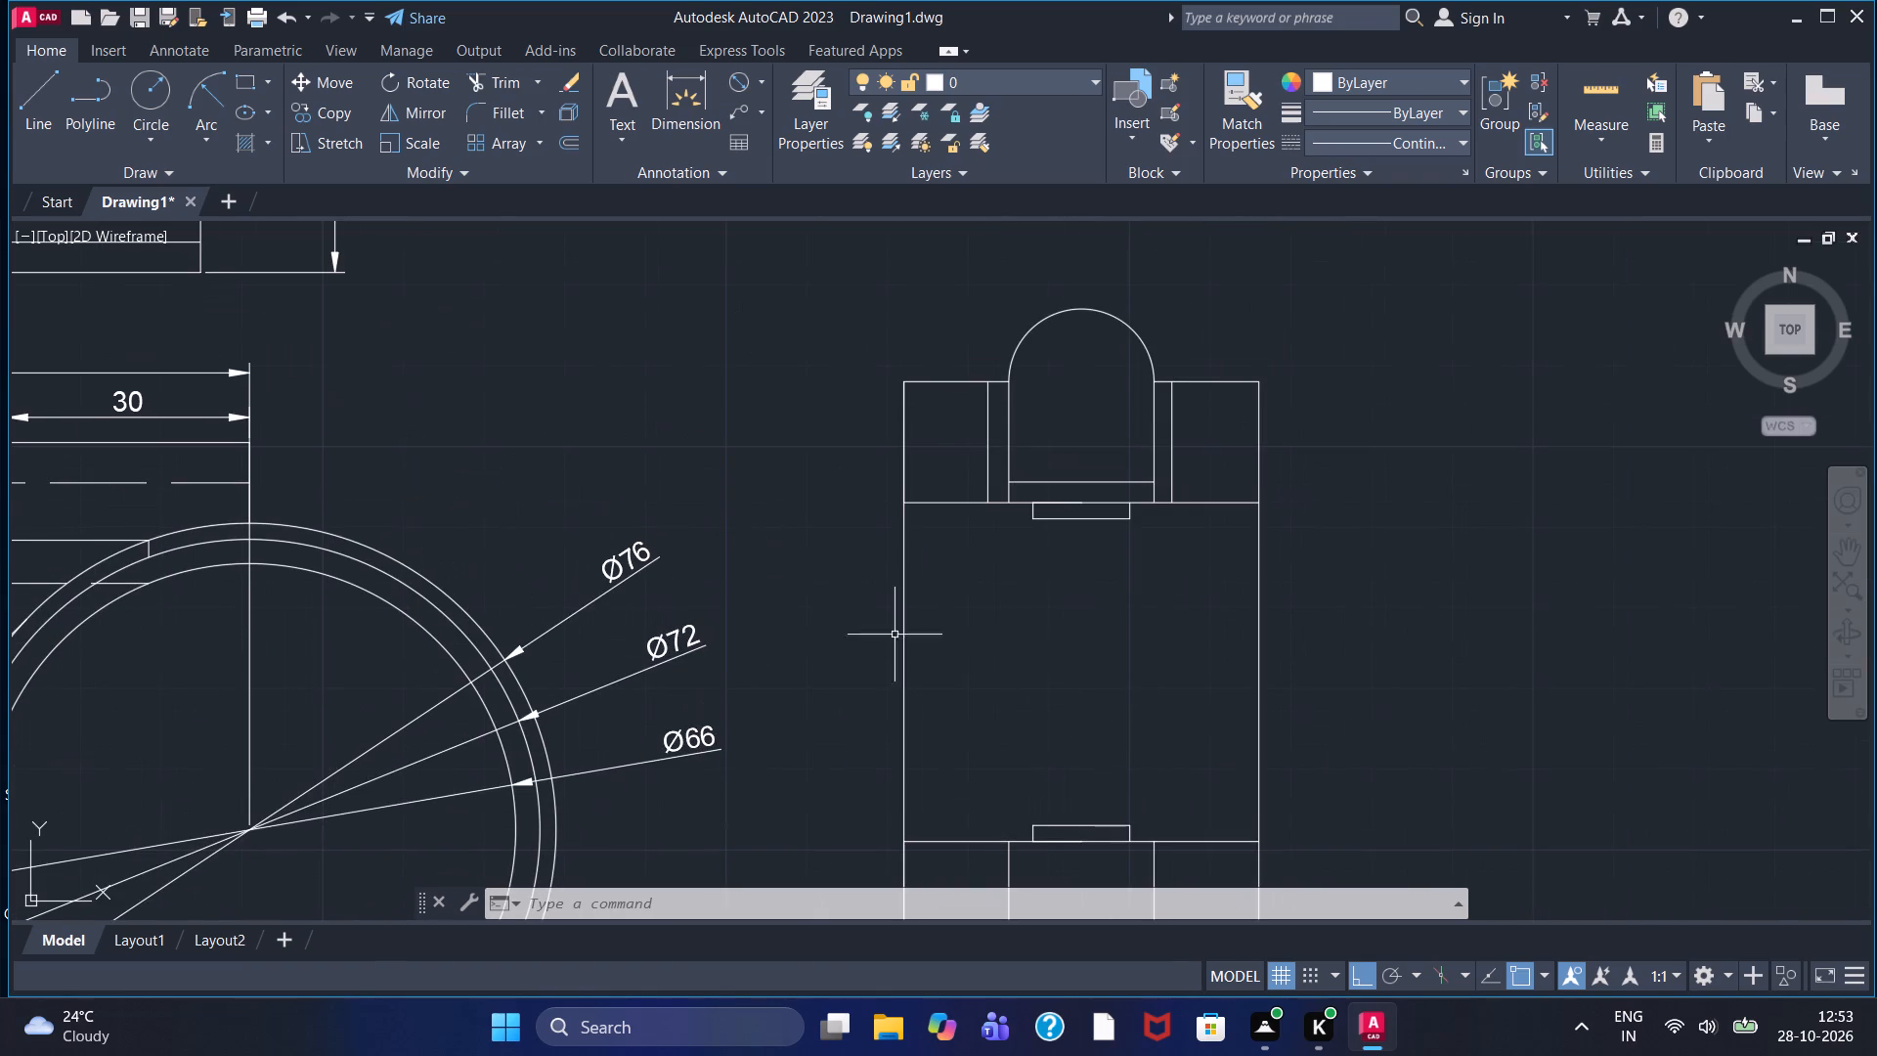
{"action": "left_click", "coordinate": [153, 143]}
{"action": "left_click", "coordinate": [203, 222]}
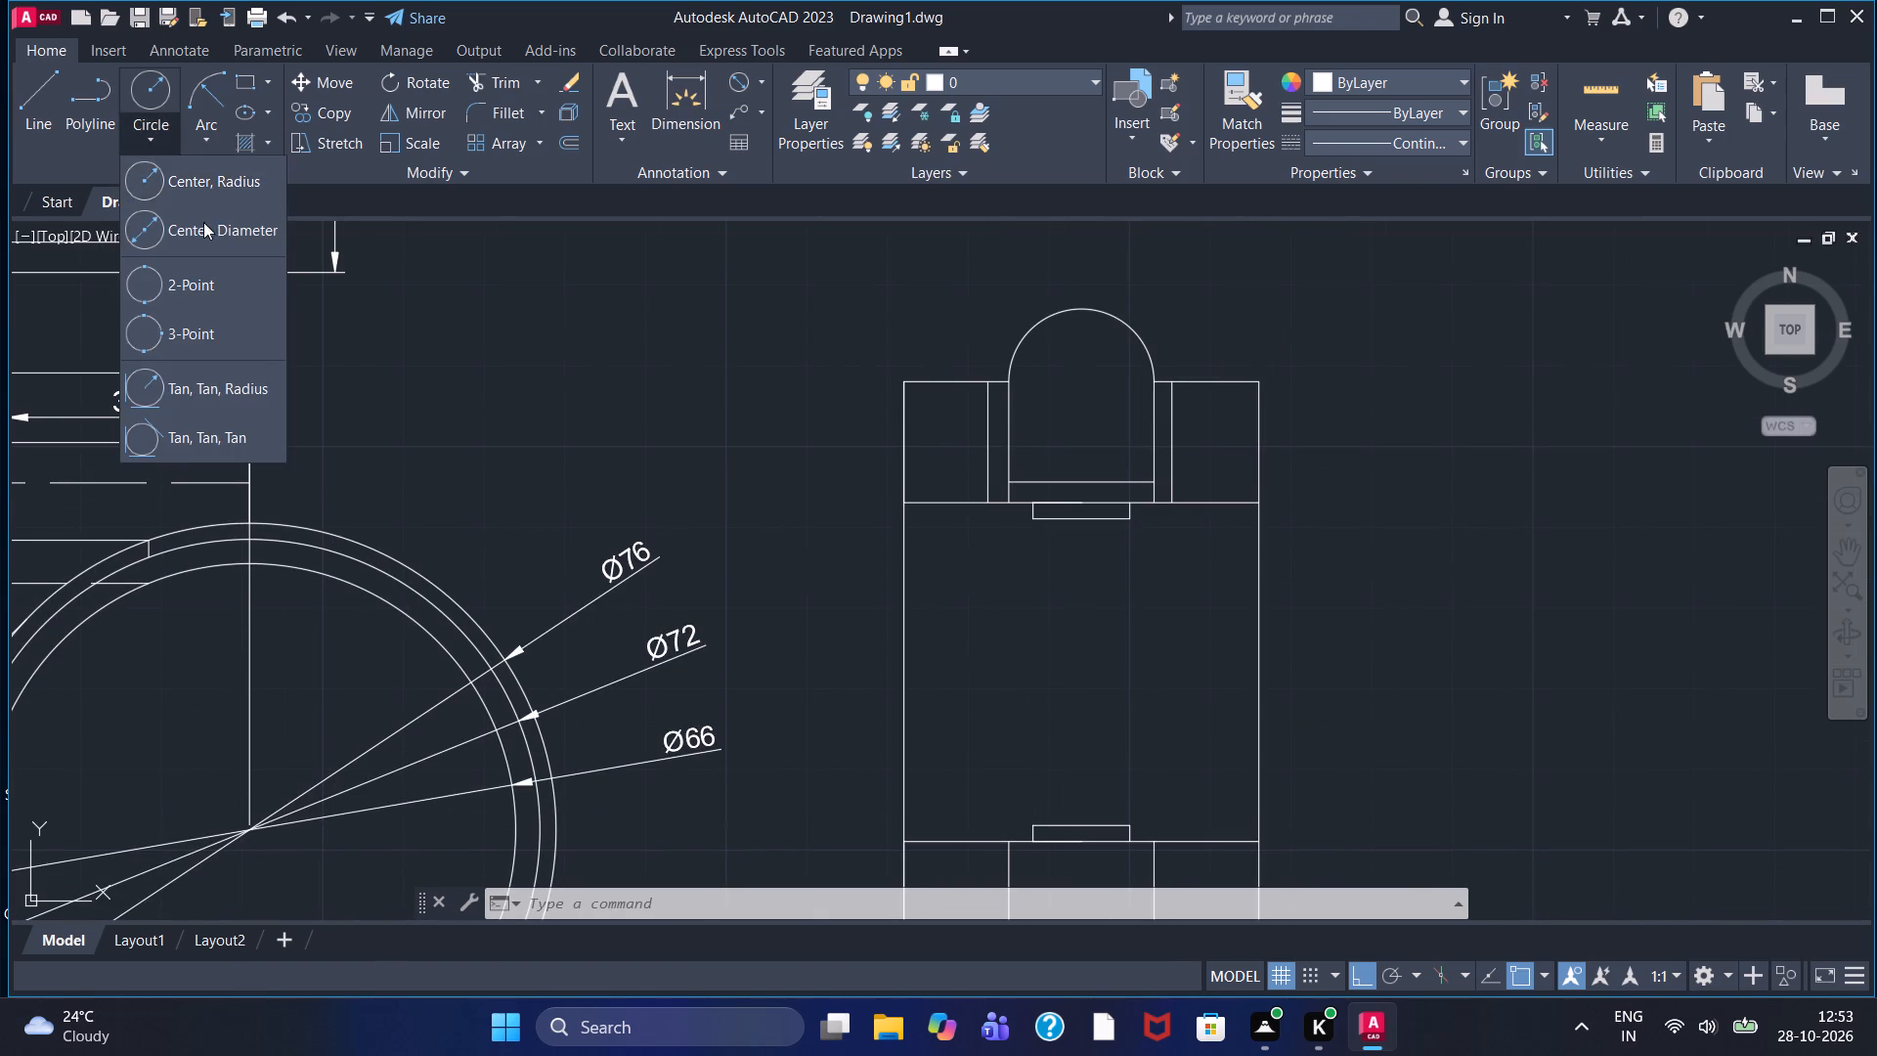
{"action": "left_click", "coordinate": [1076, 380]}
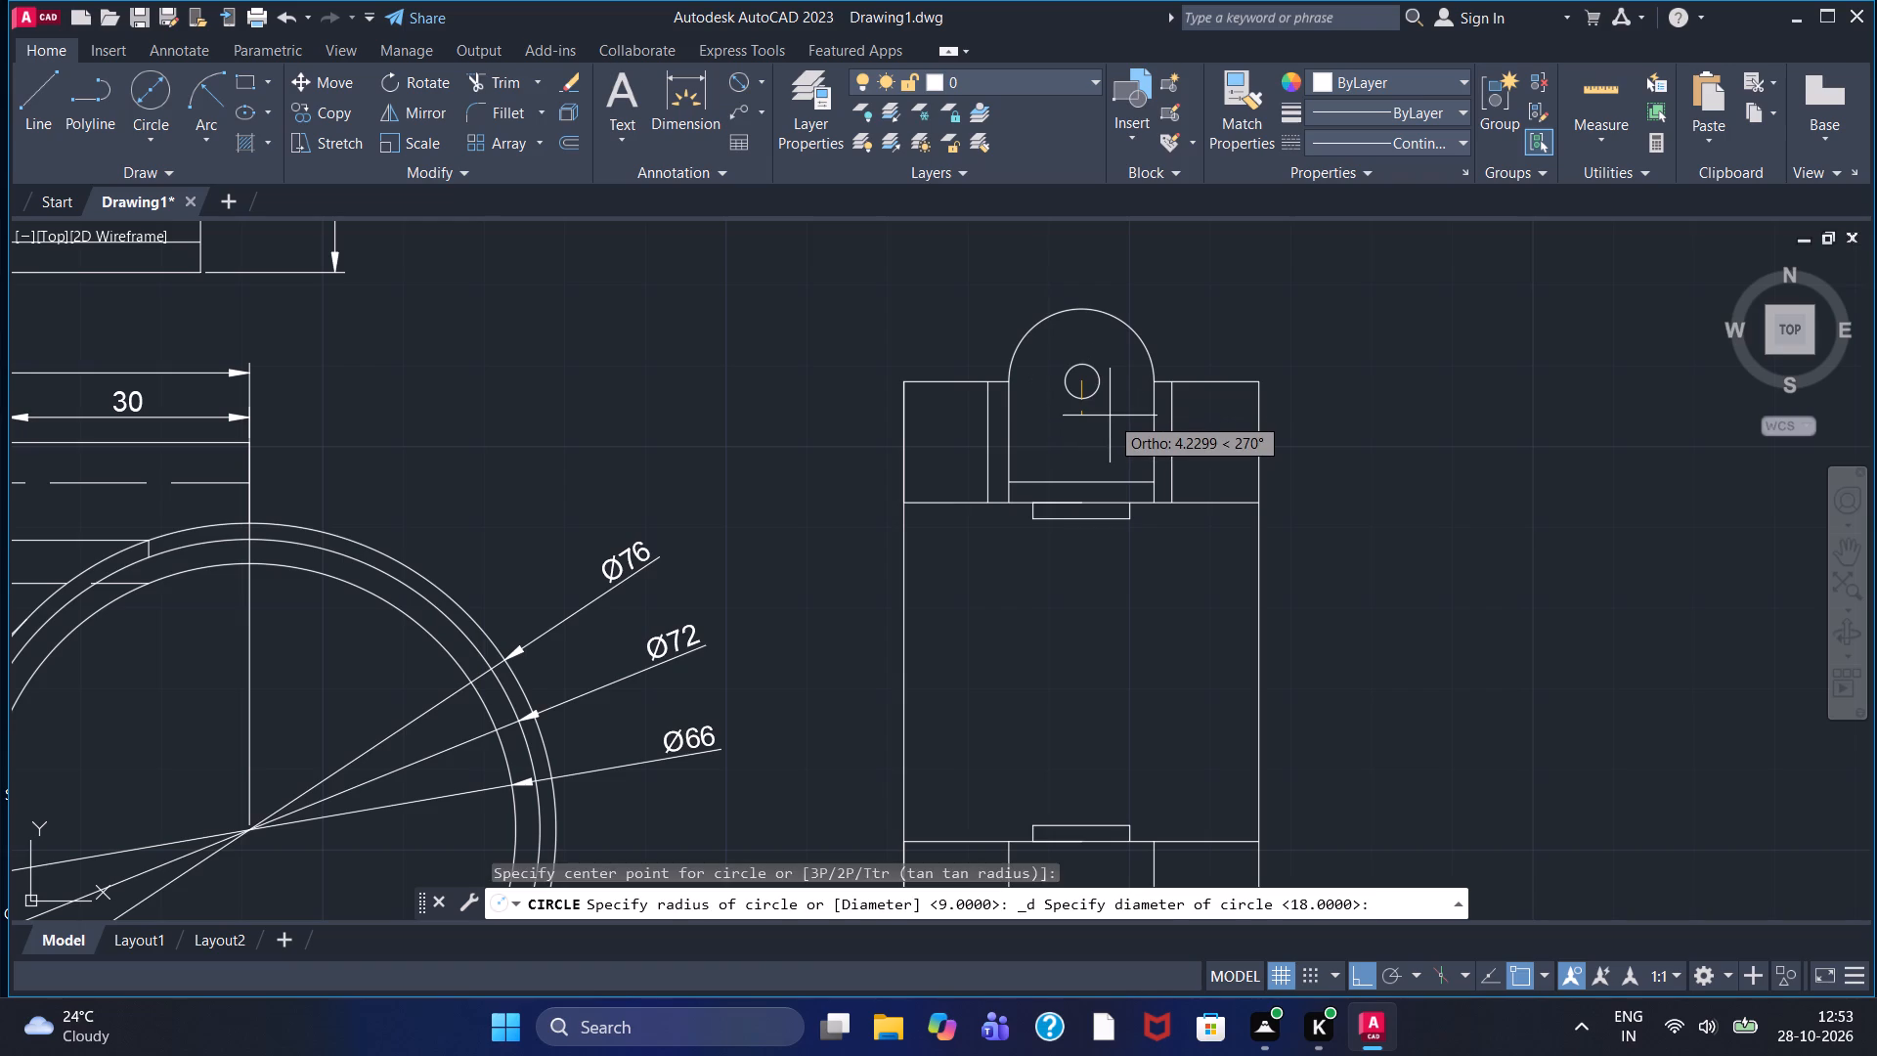
{"action": "key", "text": "9"}
{"action": "key", "text": "Return"}
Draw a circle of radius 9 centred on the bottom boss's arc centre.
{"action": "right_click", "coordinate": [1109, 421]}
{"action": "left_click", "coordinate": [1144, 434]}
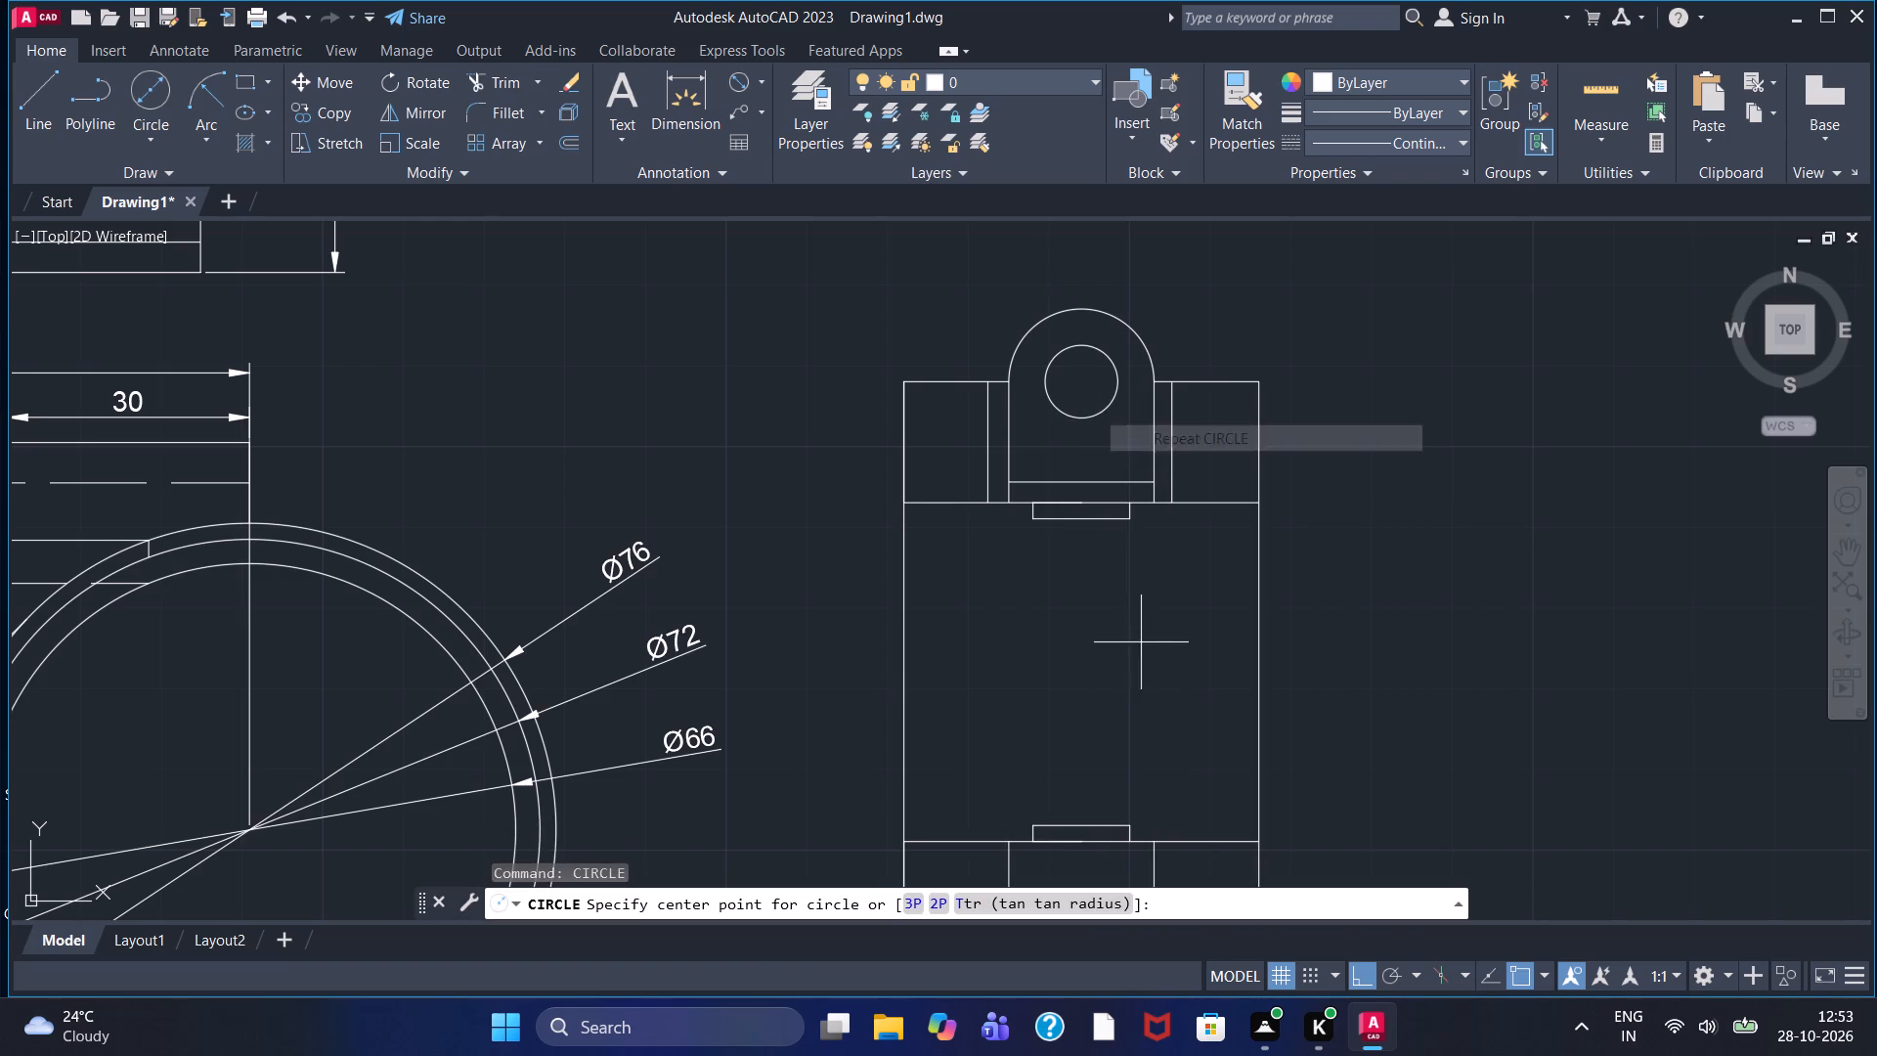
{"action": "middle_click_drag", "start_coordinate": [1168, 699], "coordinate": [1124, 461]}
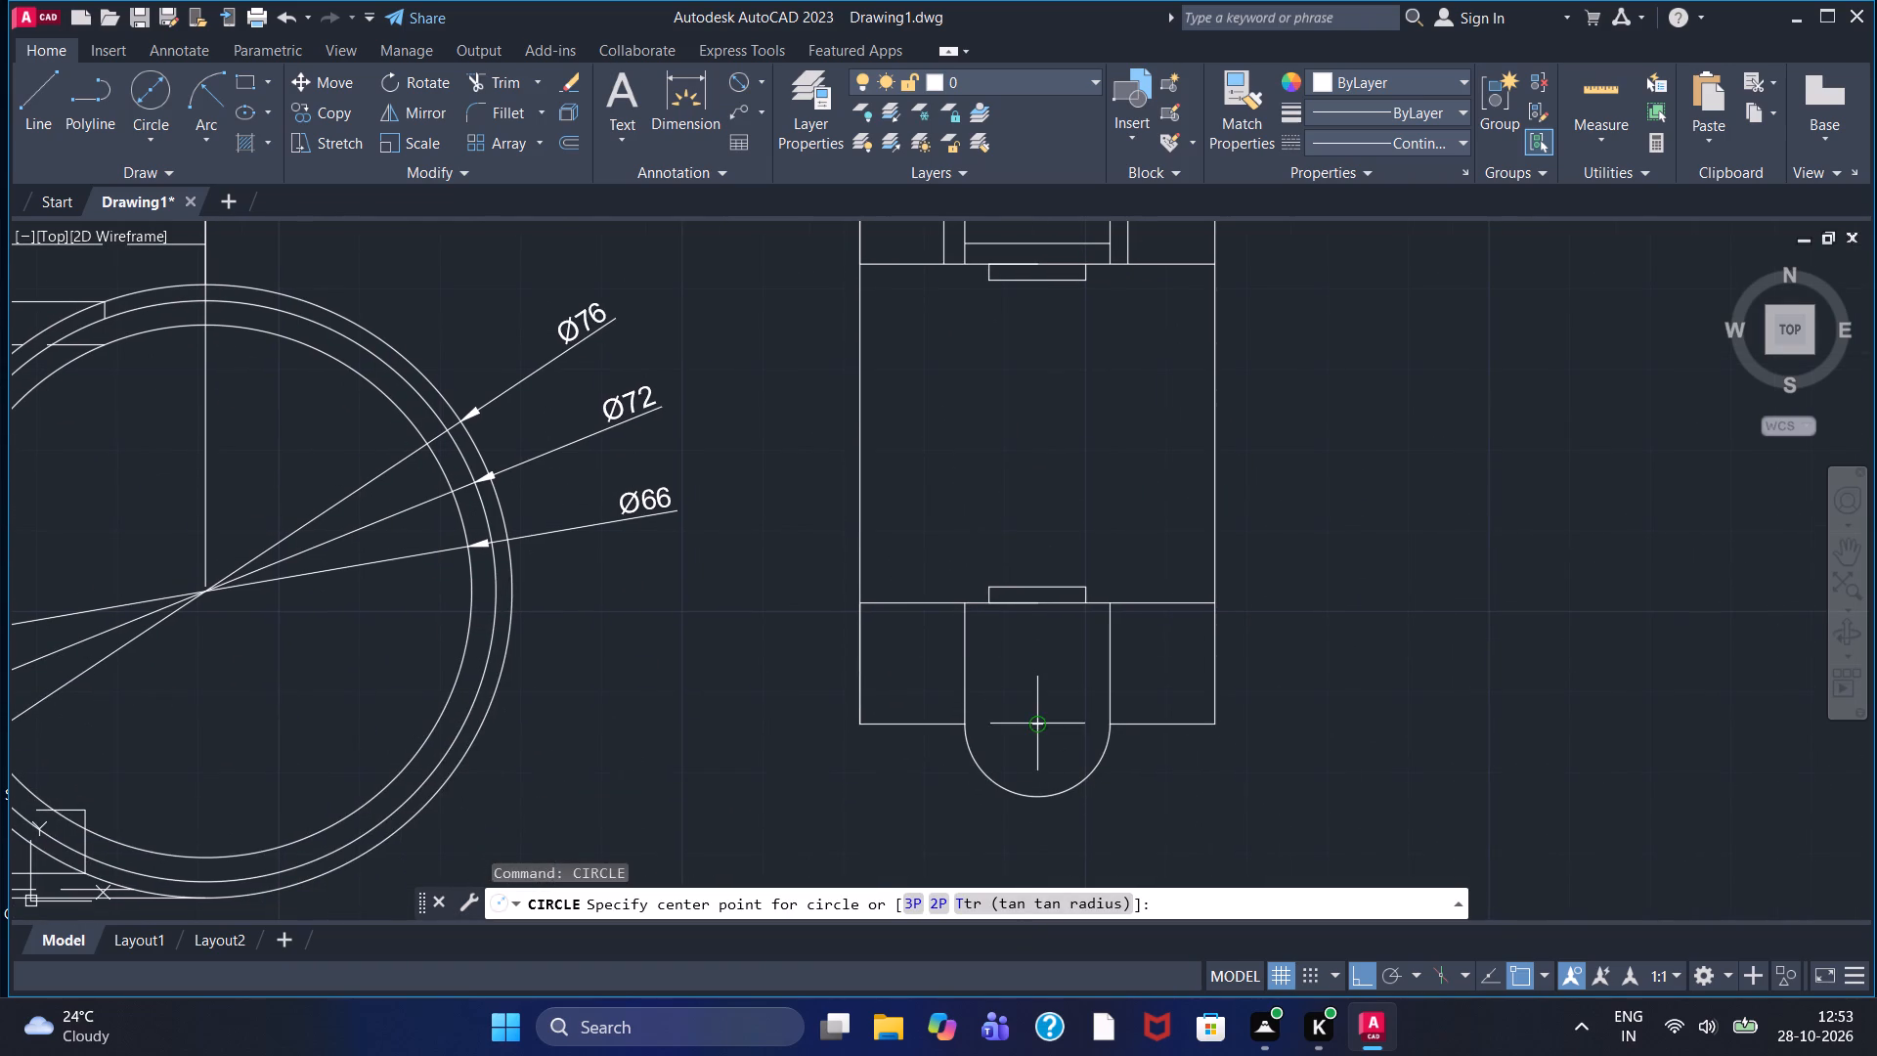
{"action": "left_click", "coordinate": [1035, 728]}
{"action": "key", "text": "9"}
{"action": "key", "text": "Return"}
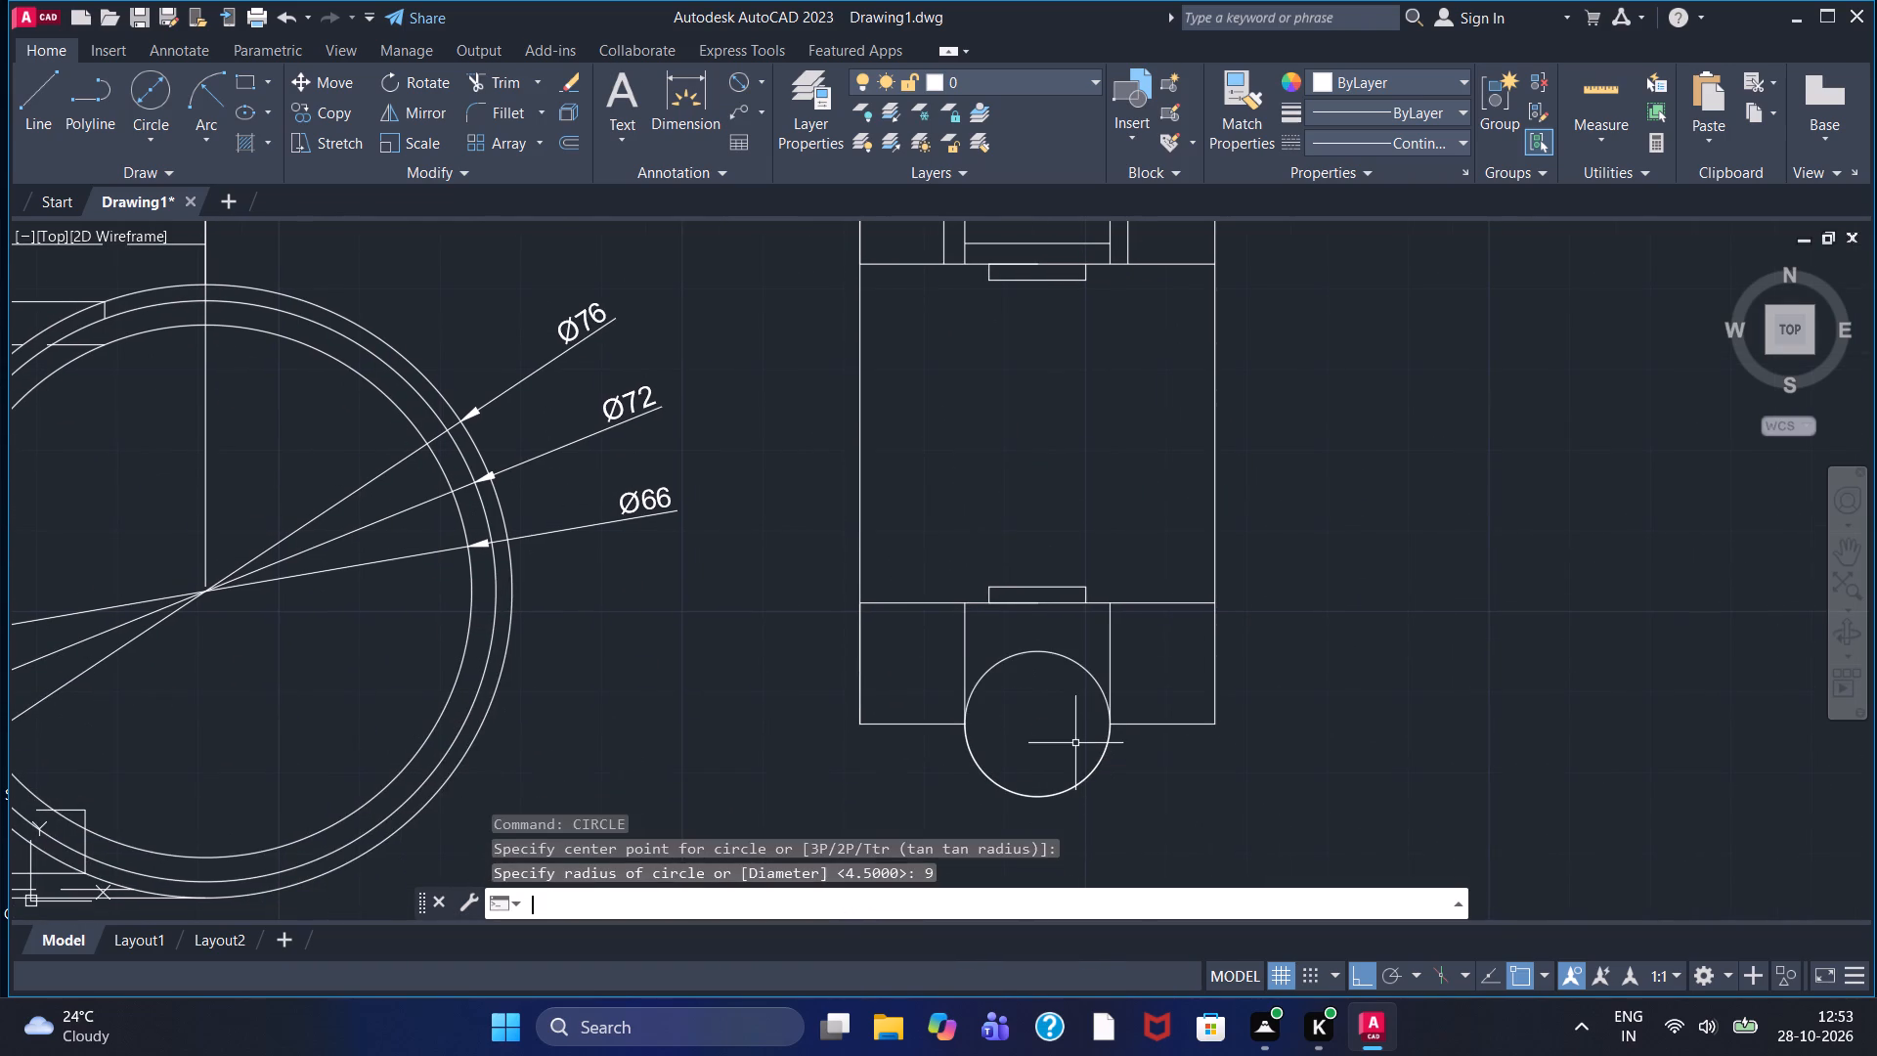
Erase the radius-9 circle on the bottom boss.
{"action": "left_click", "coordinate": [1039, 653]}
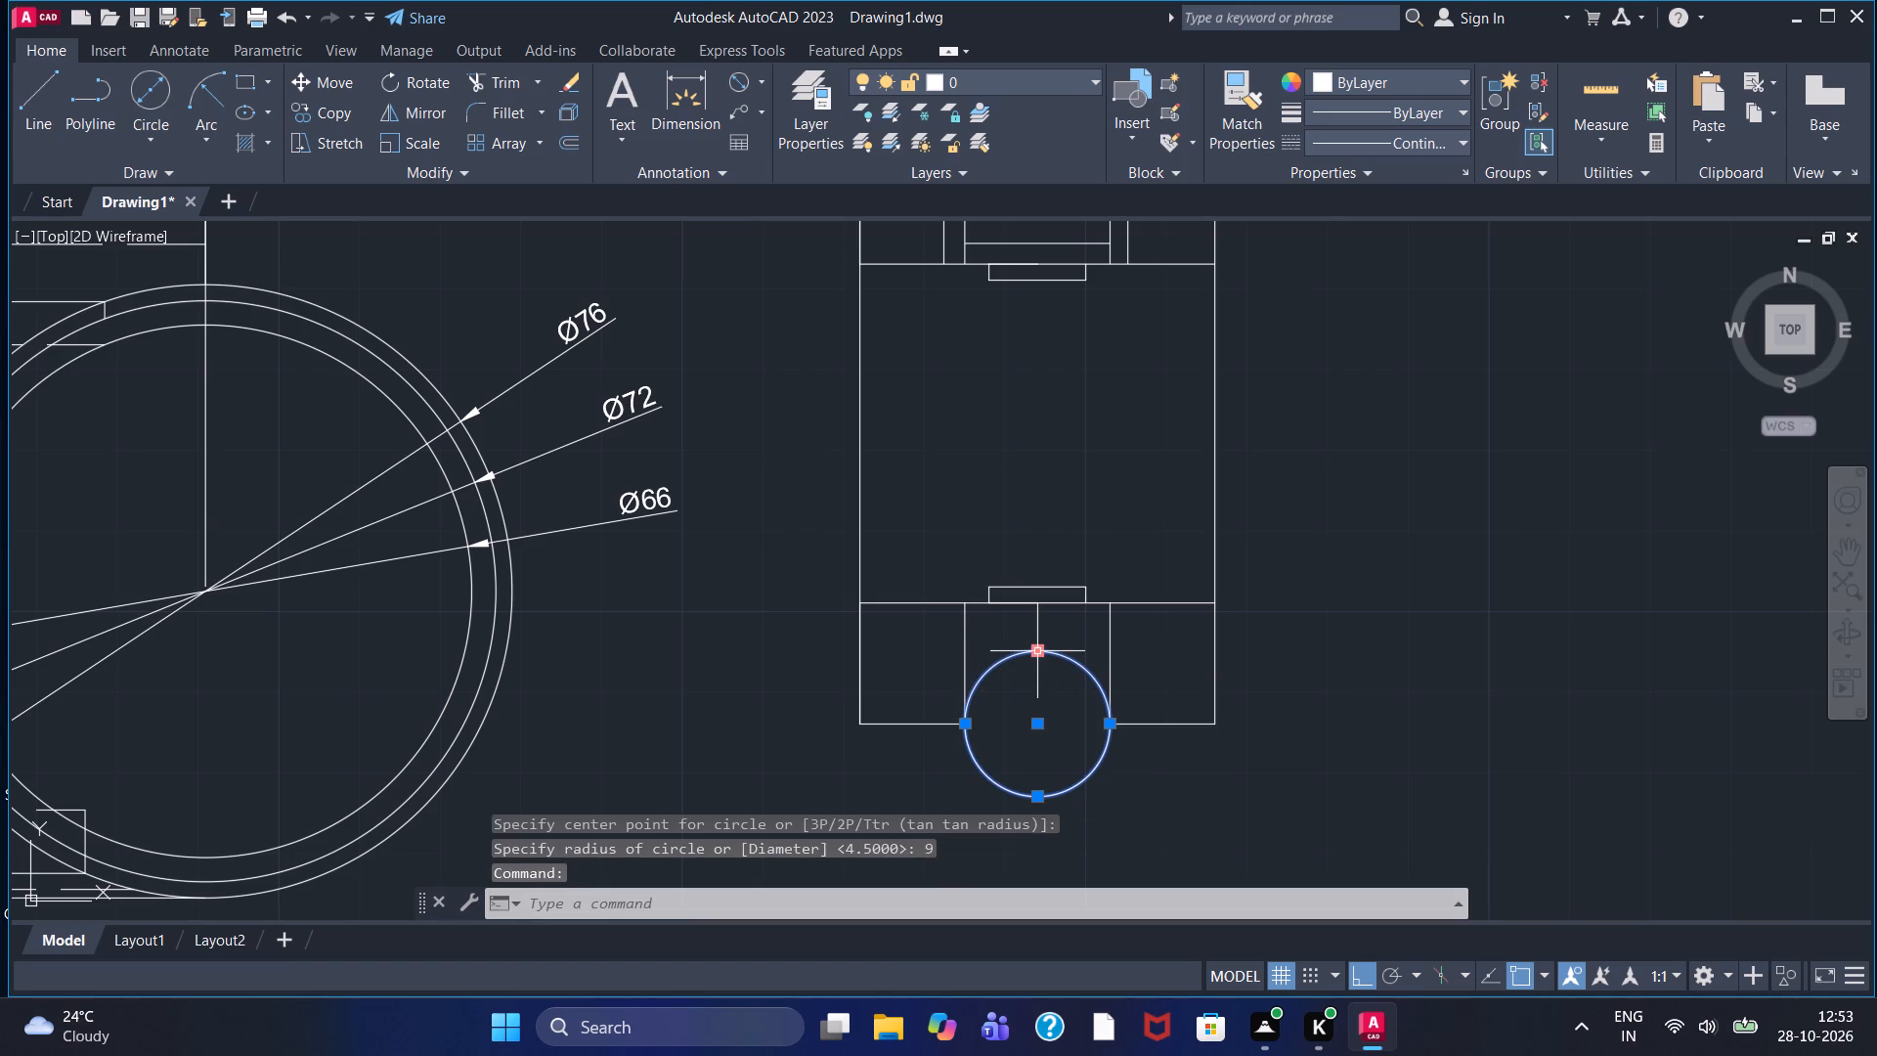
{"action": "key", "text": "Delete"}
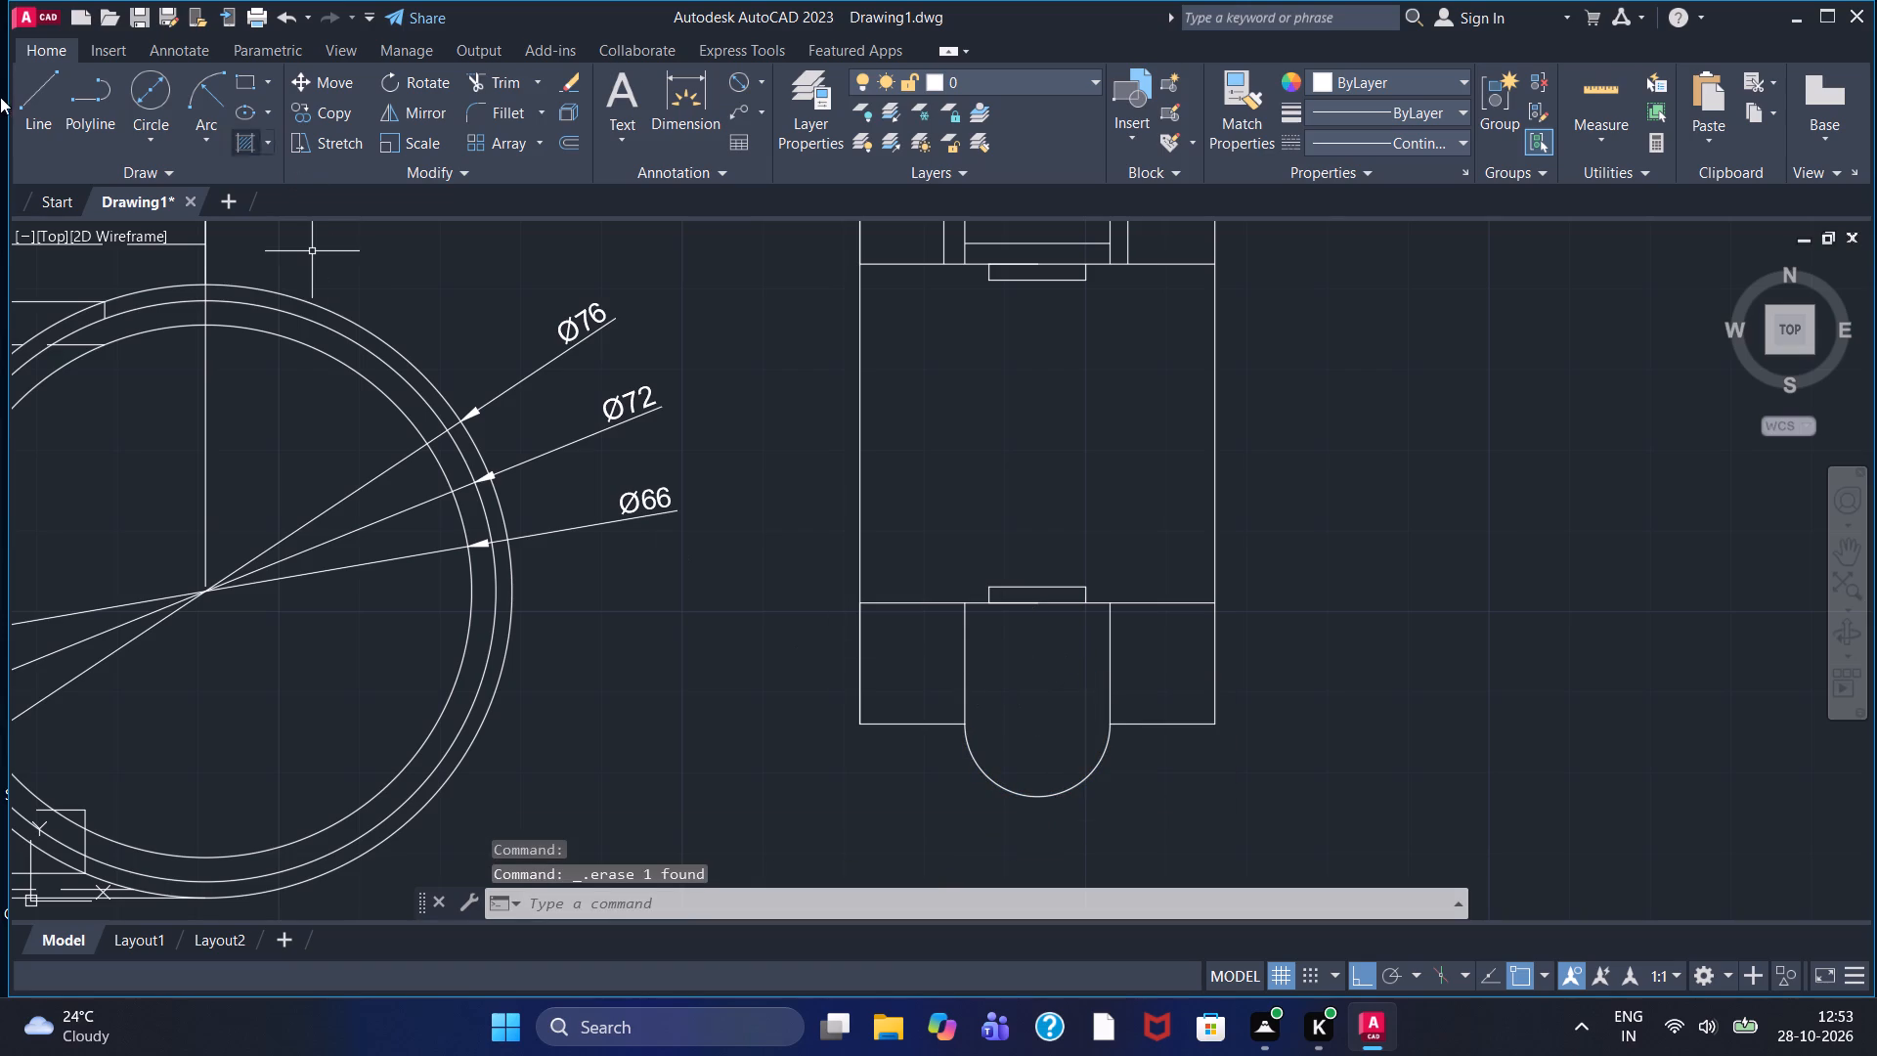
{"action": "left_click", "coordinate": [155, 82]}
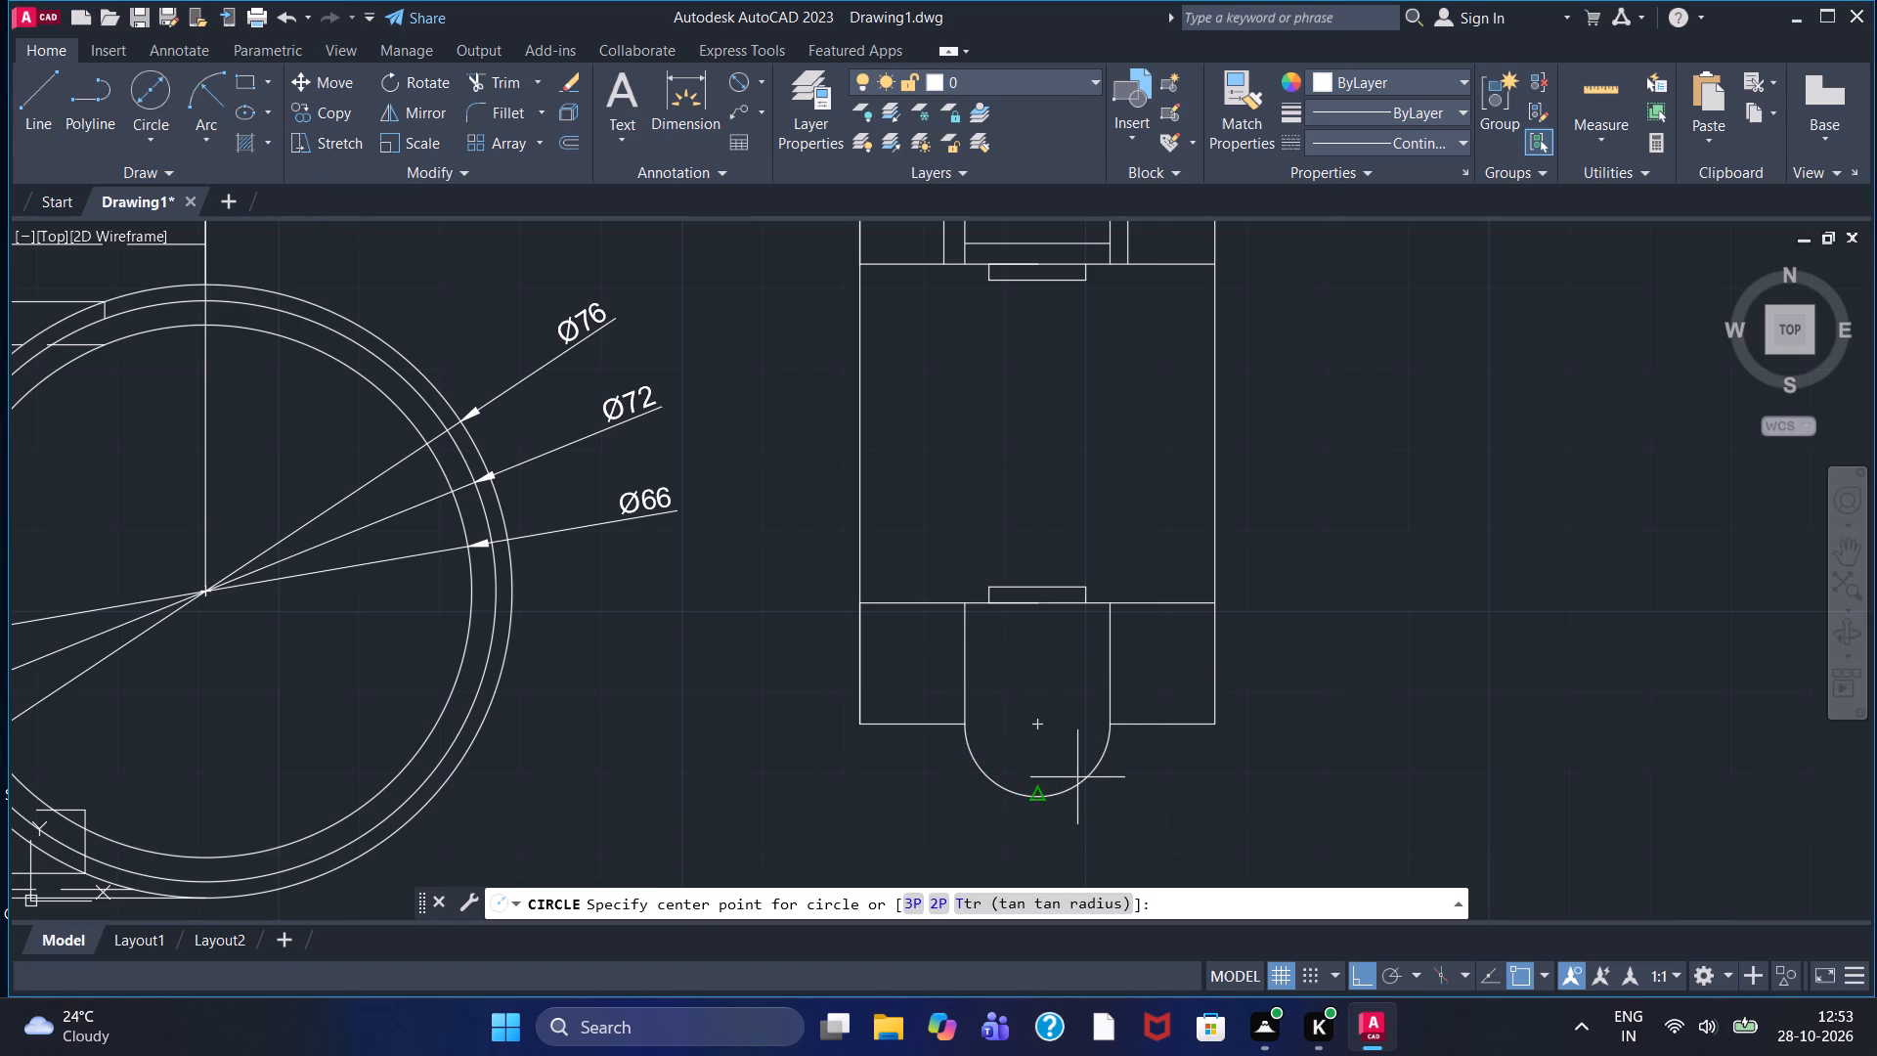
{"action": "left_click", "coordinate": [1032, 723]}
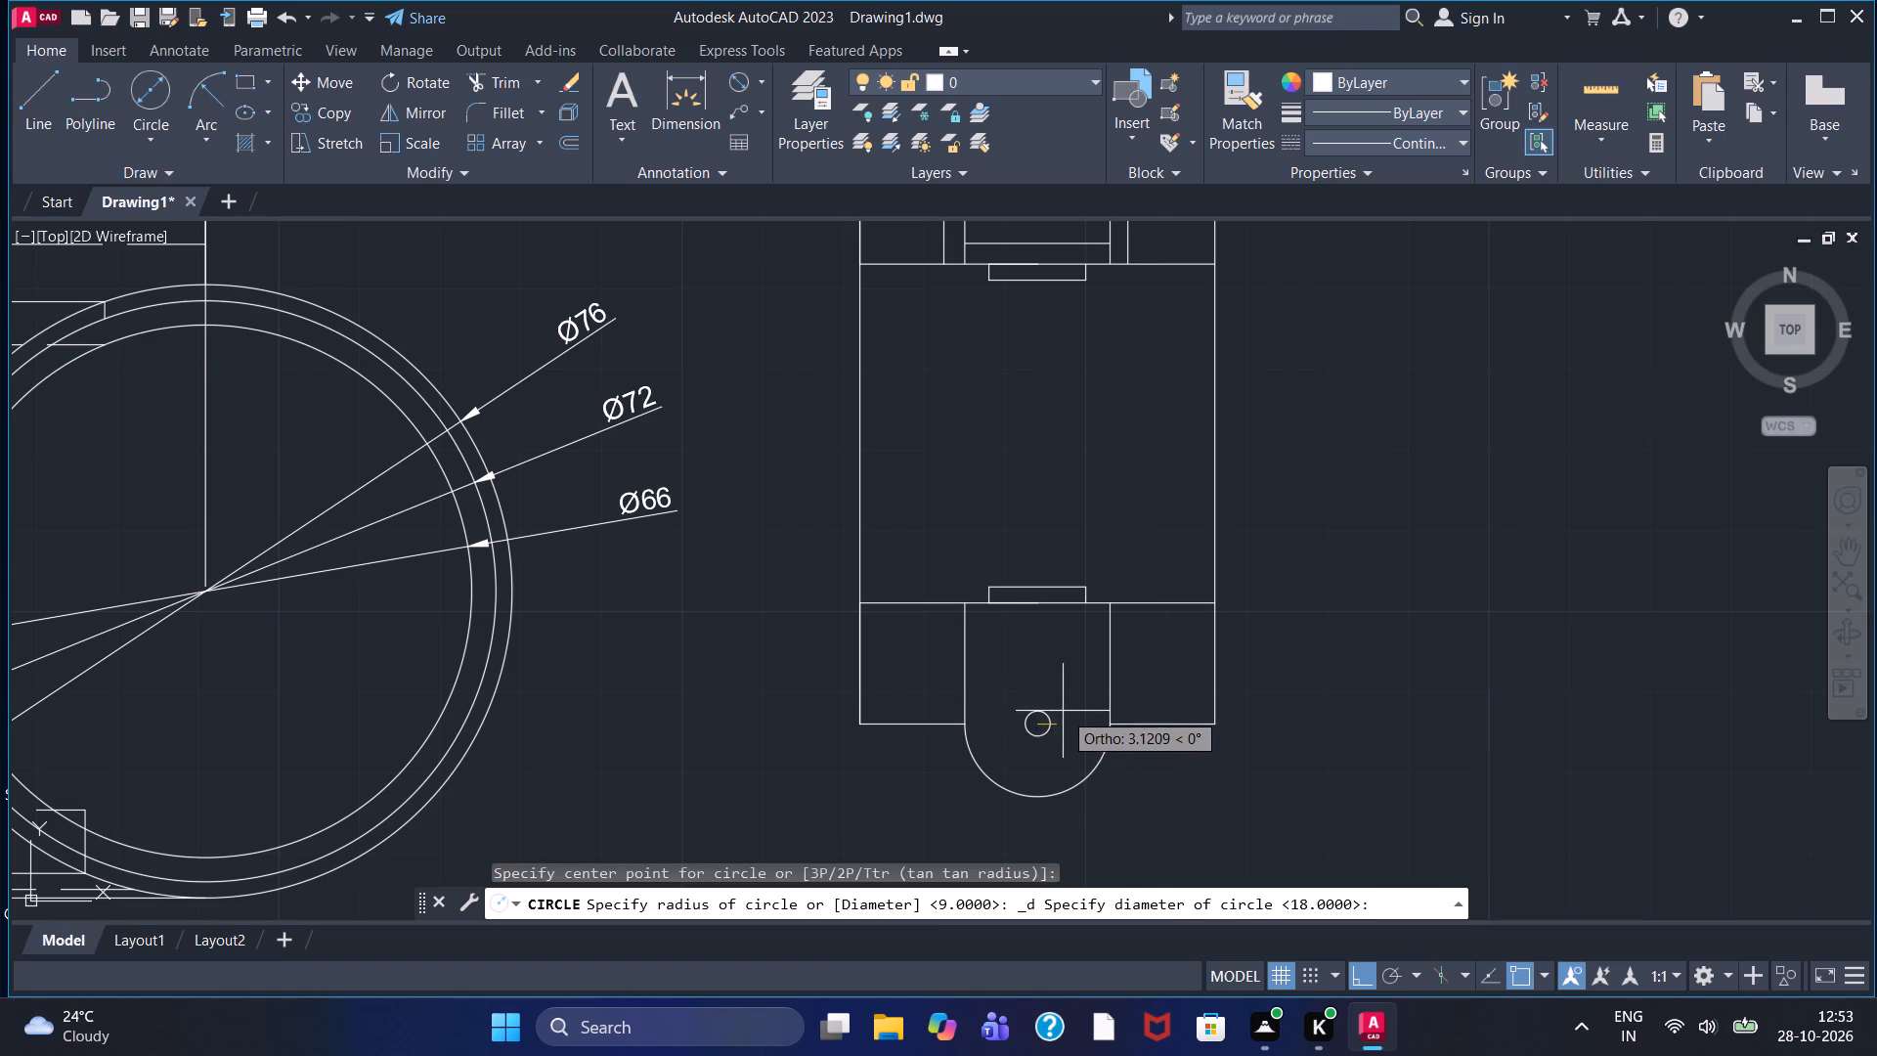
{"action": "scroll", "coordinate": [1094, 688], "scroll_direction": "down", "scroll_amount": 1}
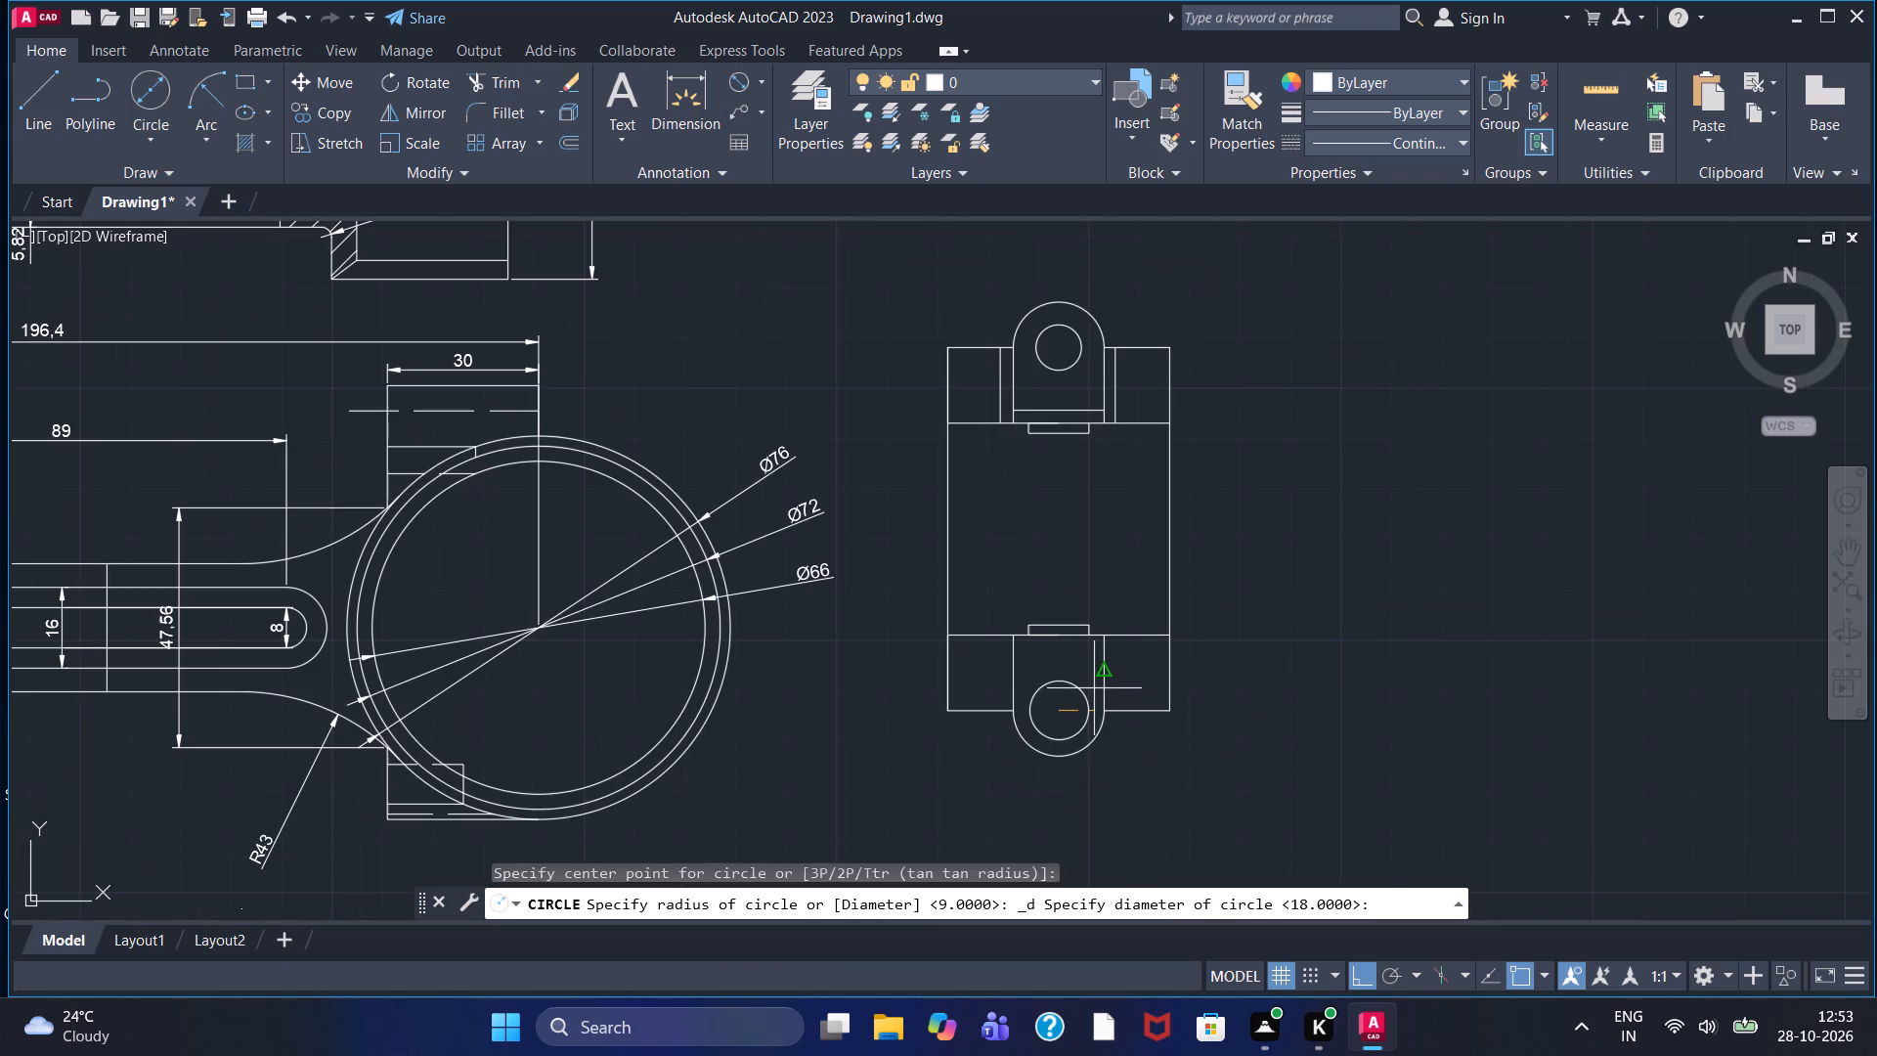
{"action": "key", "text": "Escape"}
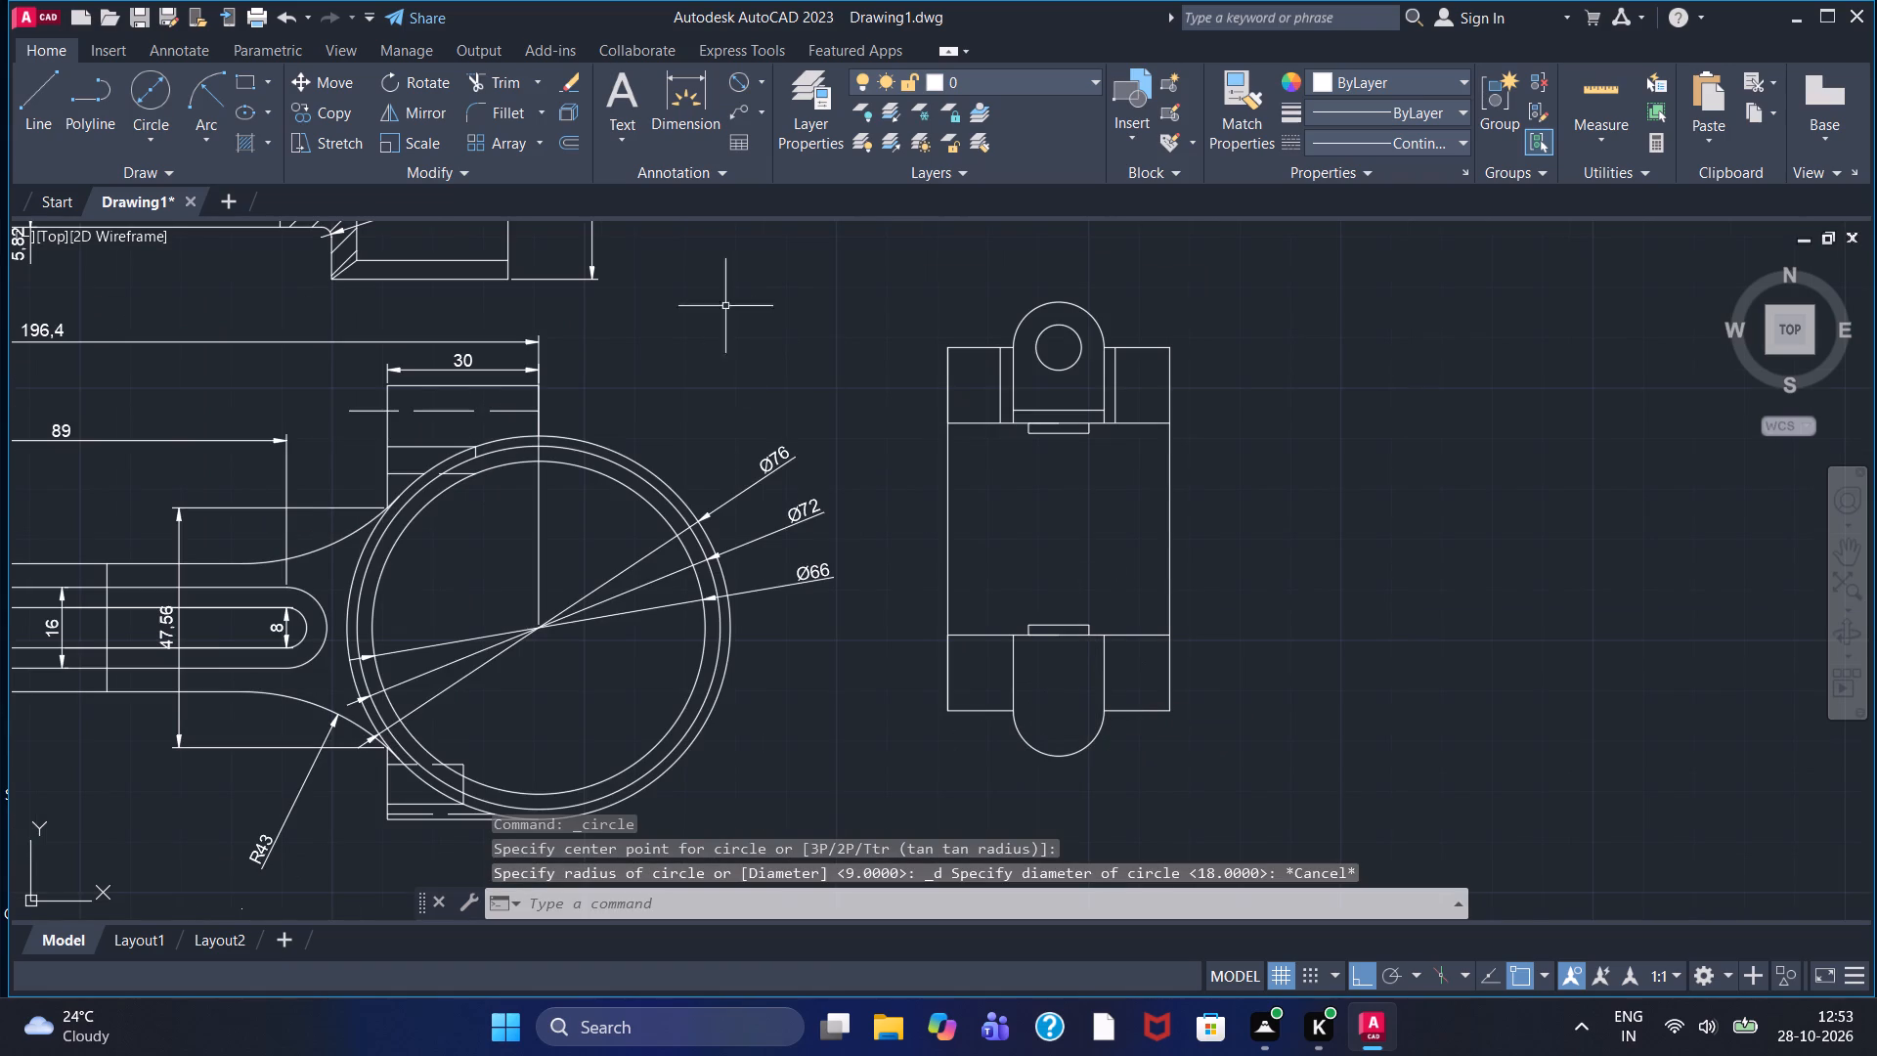
Add a diameter dimension to the hole in the end view's top boss, placed outside its upper-right side.
{"action": "left_click", "coordinate": [745, 80]}
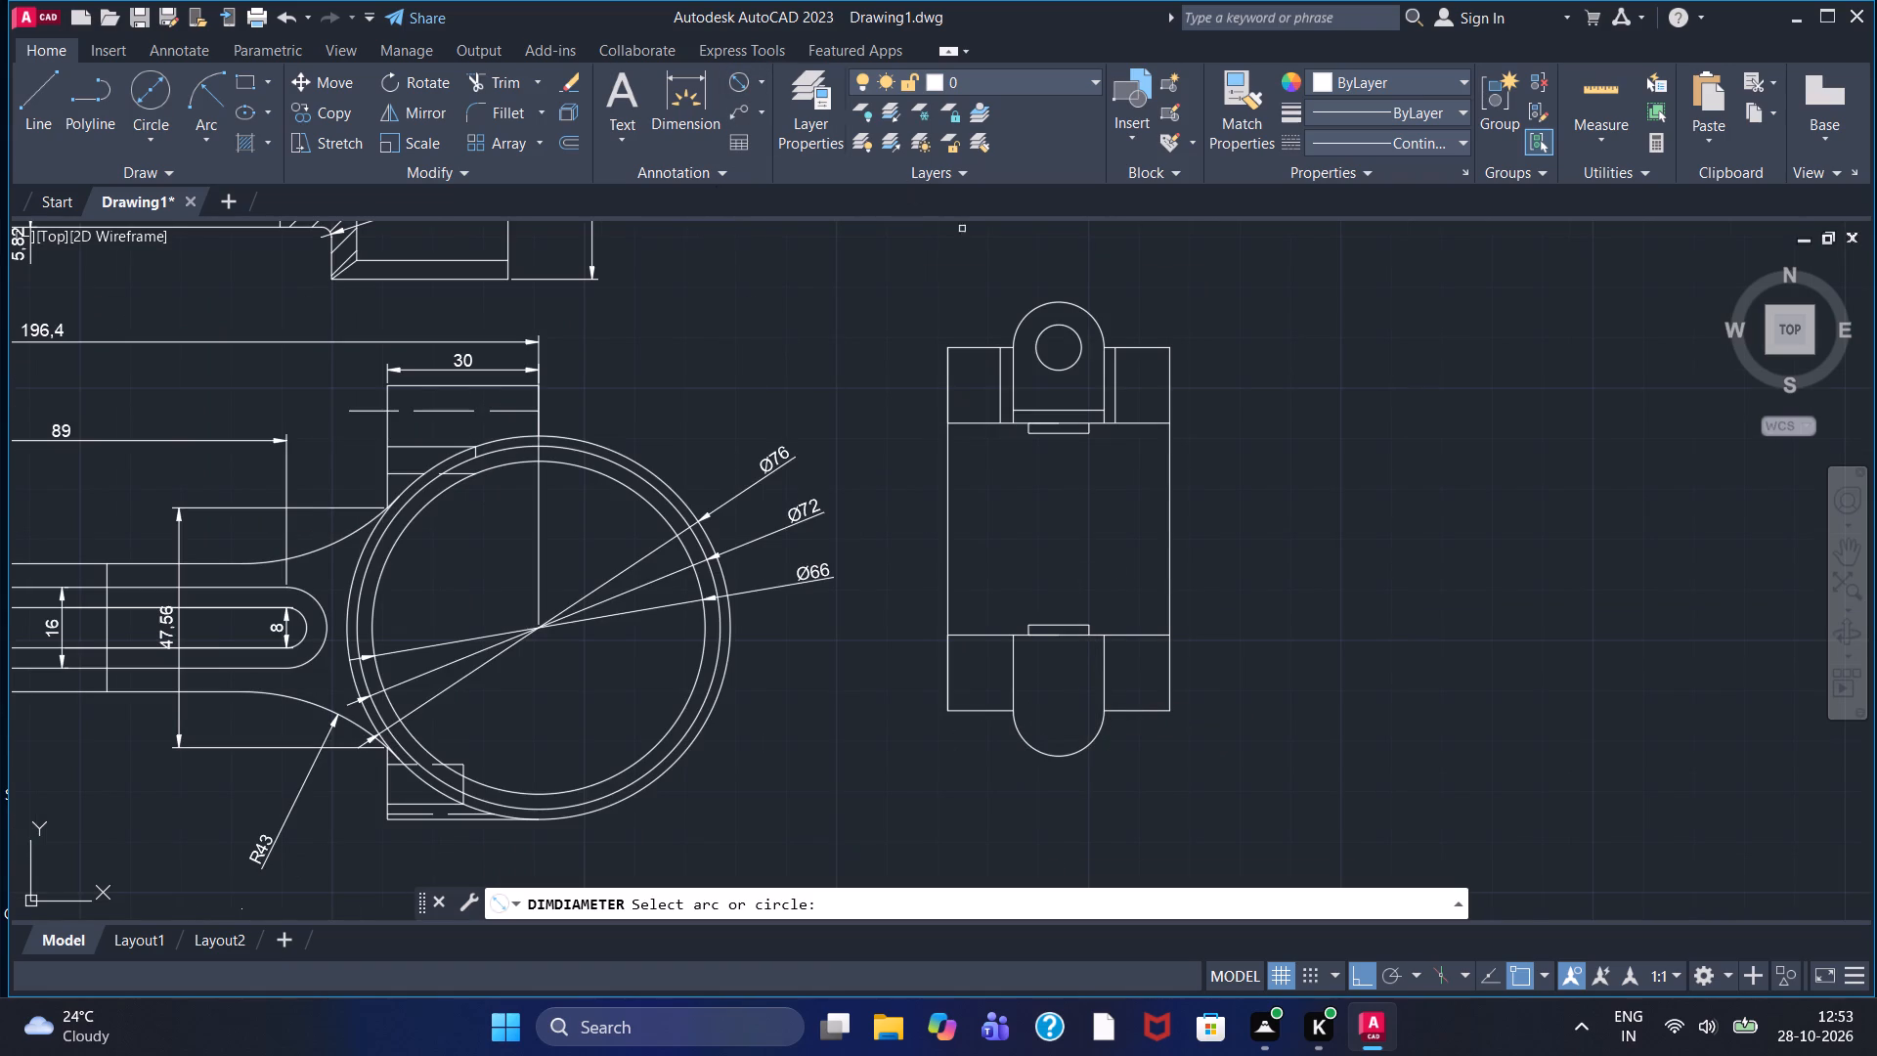
{"action": "left_click", "coordinate": [1064, 330]}
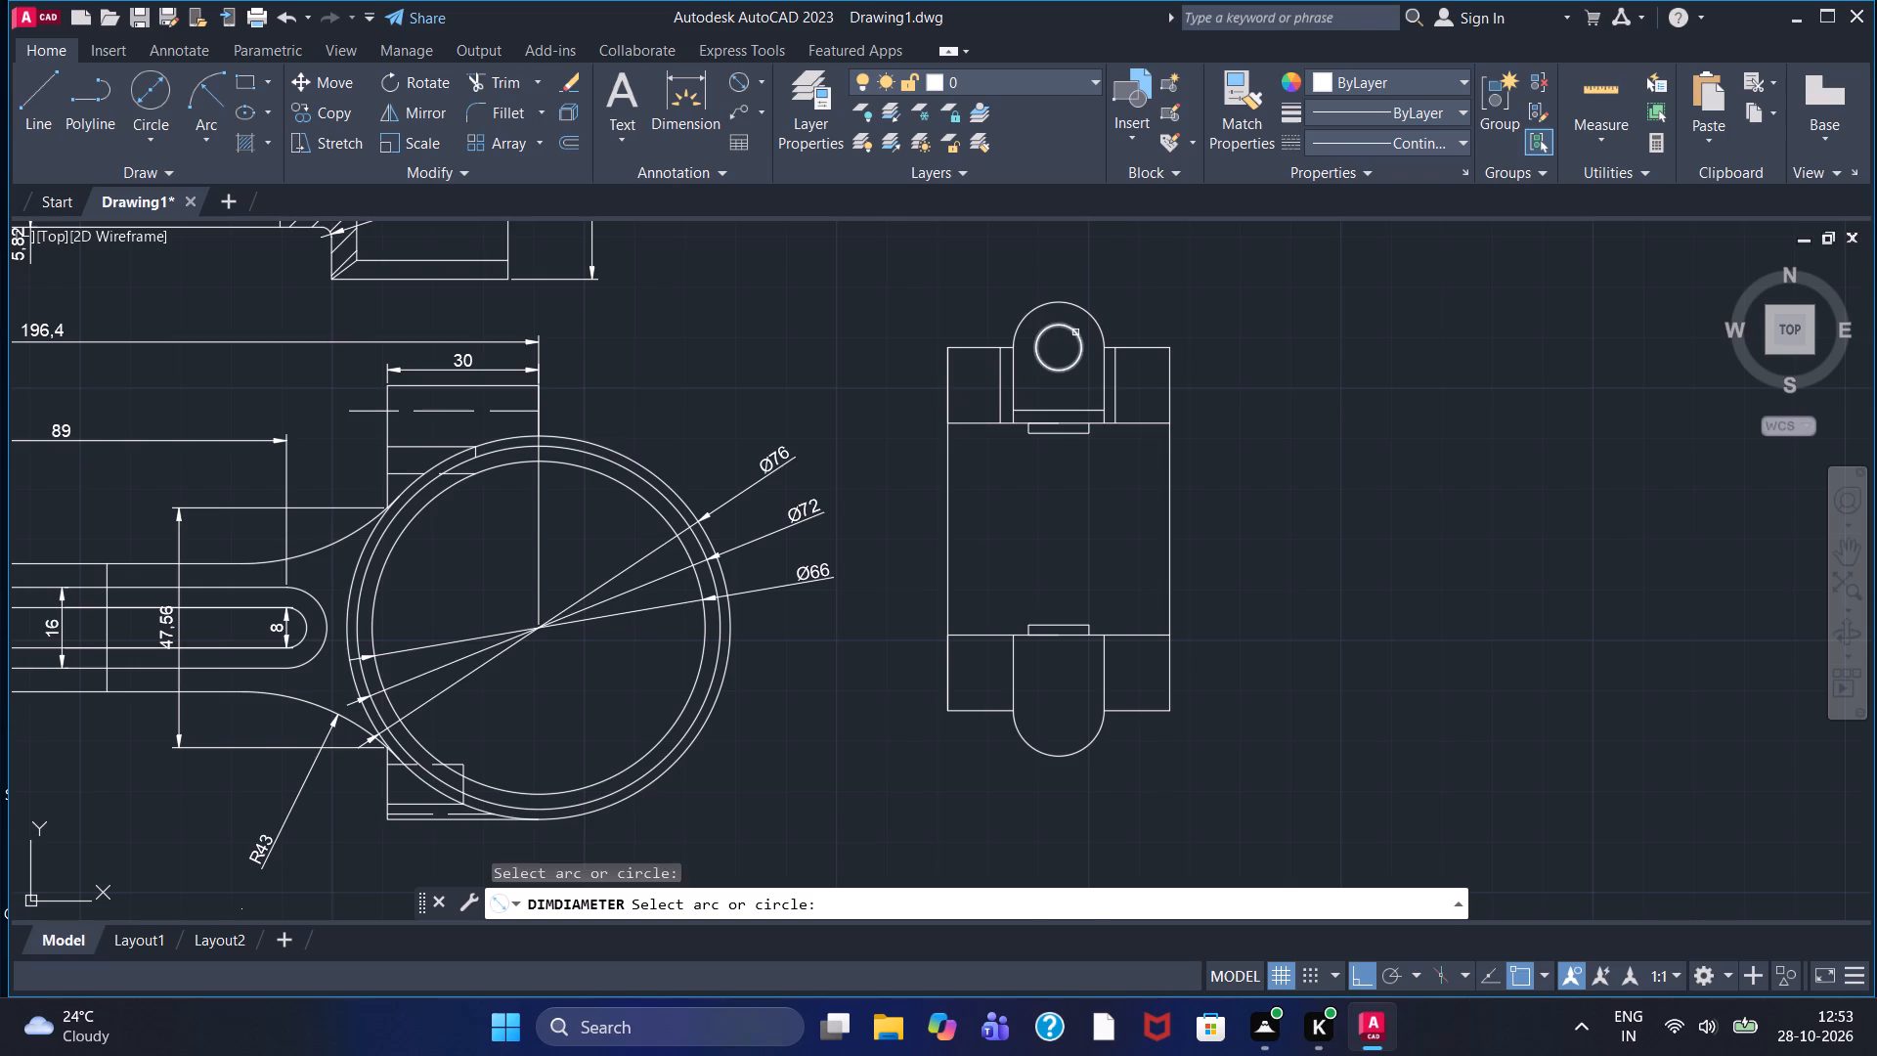
{"action": "left_click", "coordinate": [1075, 332]}
{"action": "left_click", "coordinate": [1150, 296]}
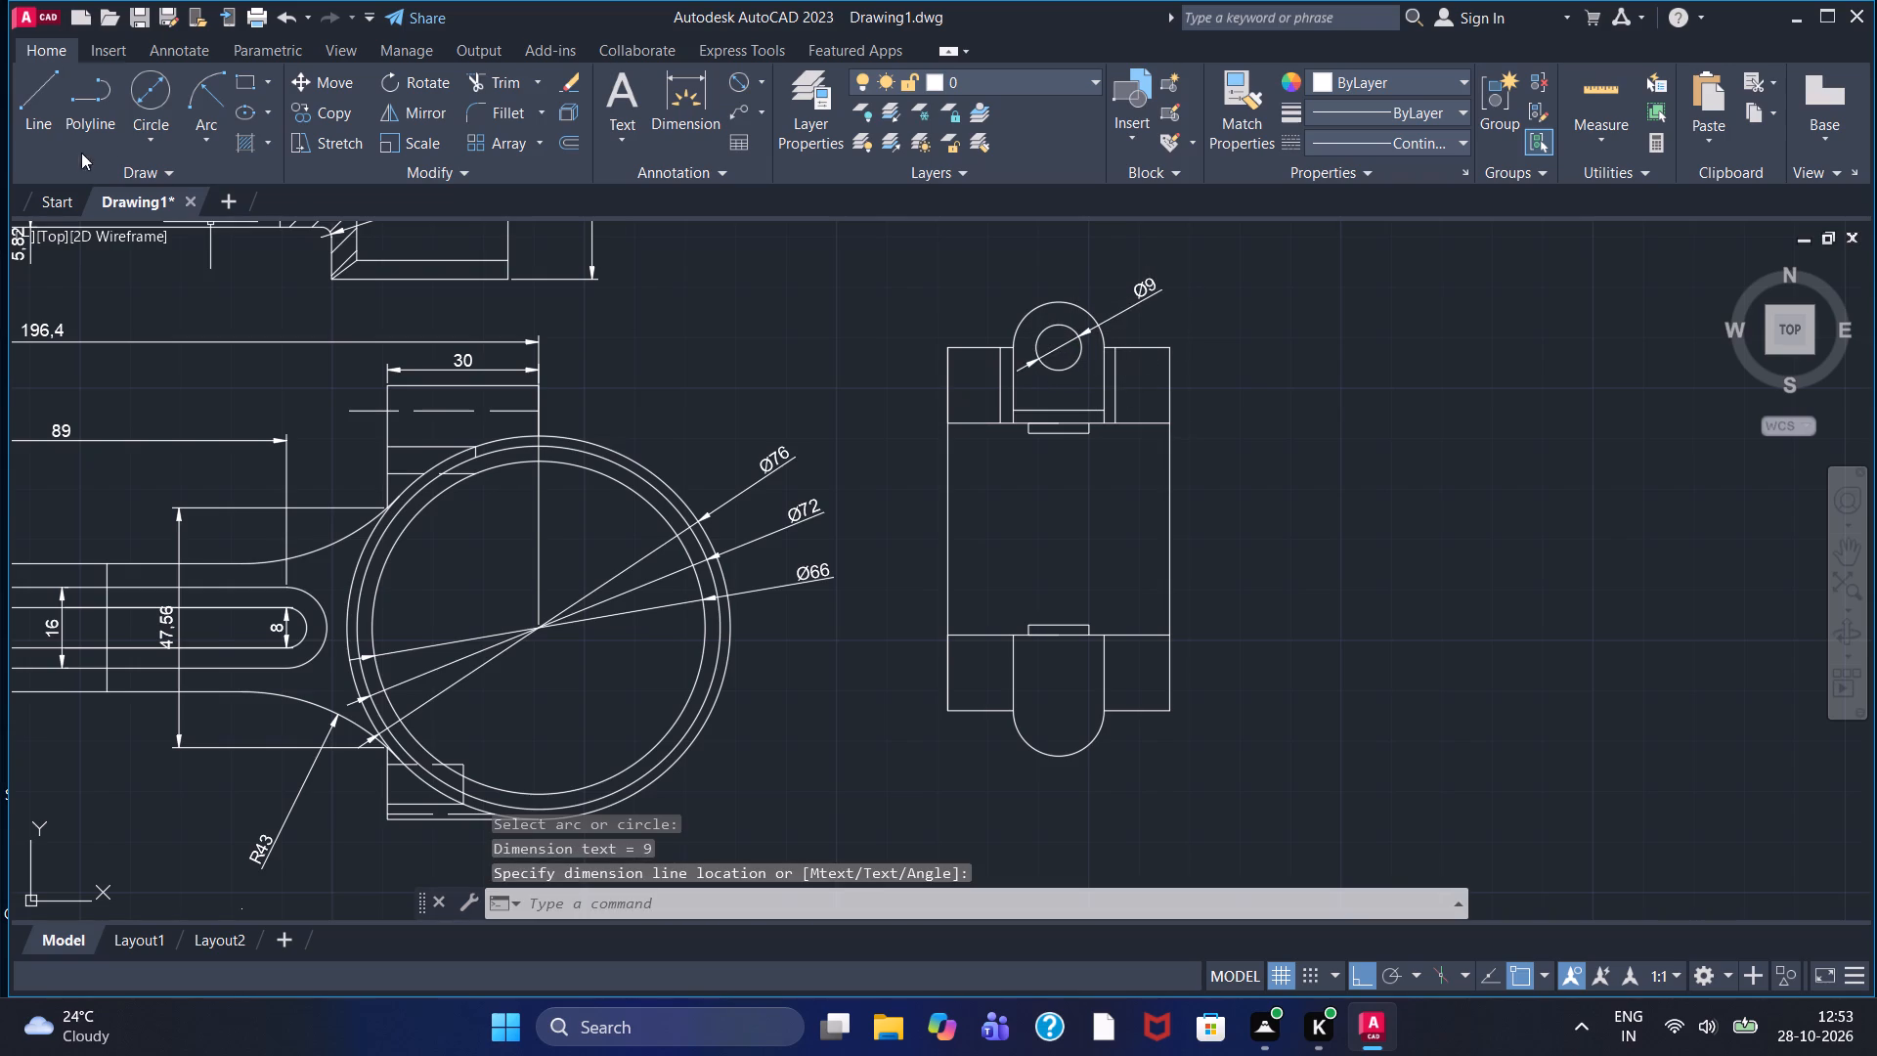
Draw a circle of diameter 9 centred on the bottom boss's arc centre in the end view.
{"action": "left_click", "coordinate": [154, 123]}
{"action": "left_click", "coordinate": [183, 213]}
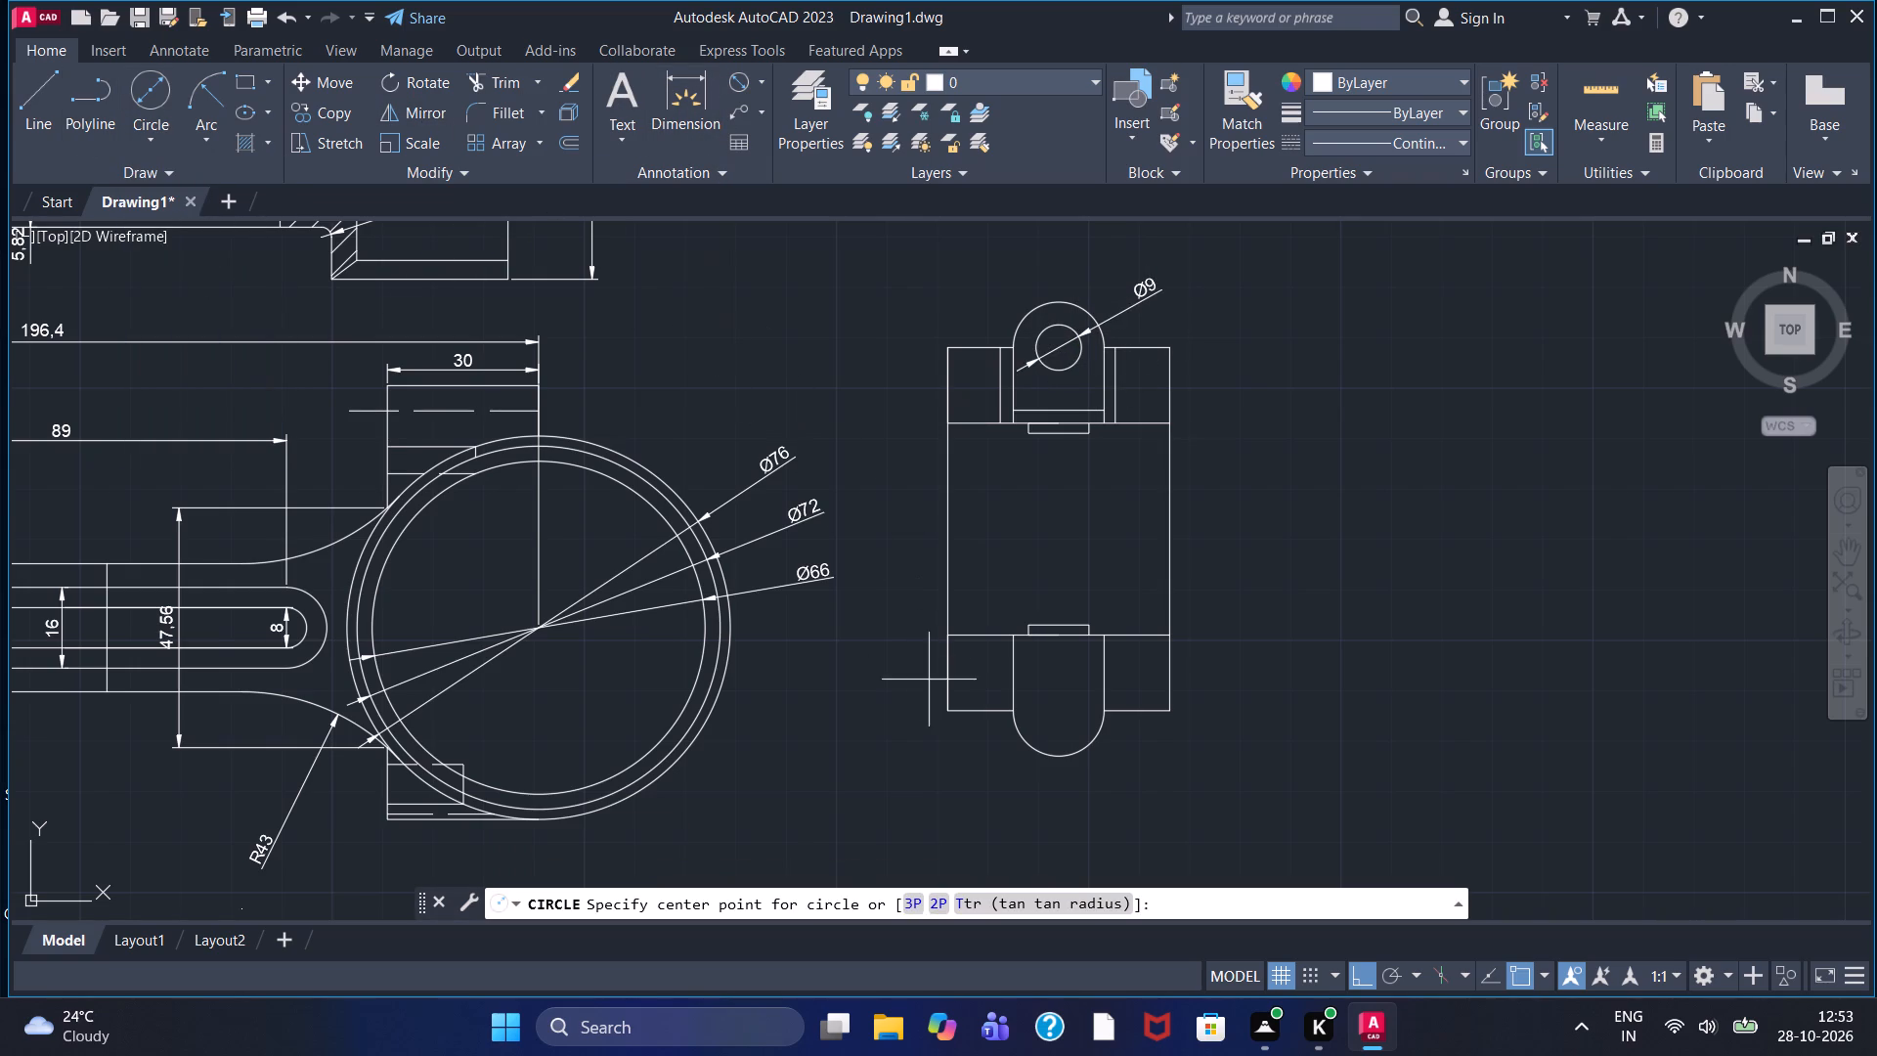
{"action": "left_click_drag", "start_coordinate": [1061, 707], "coordinate": [1071, 689]}
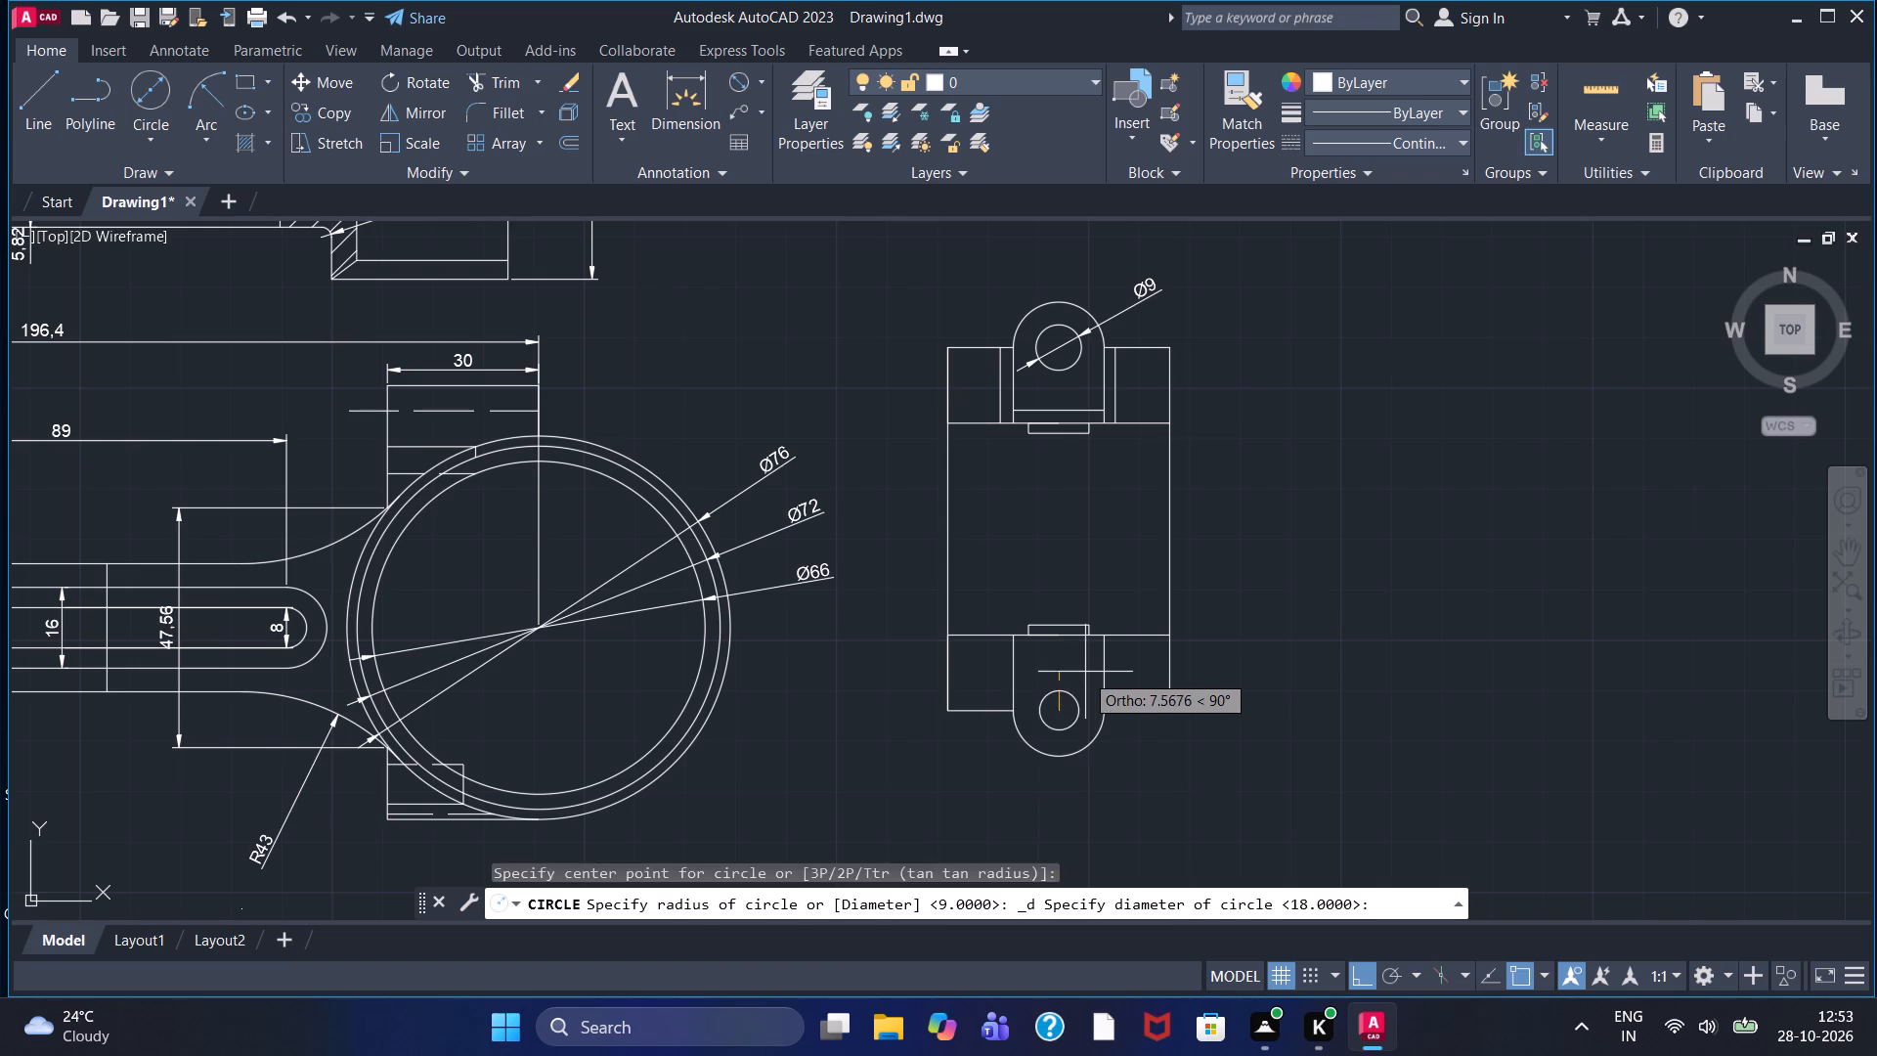
{"action": "key", "text": "9"}
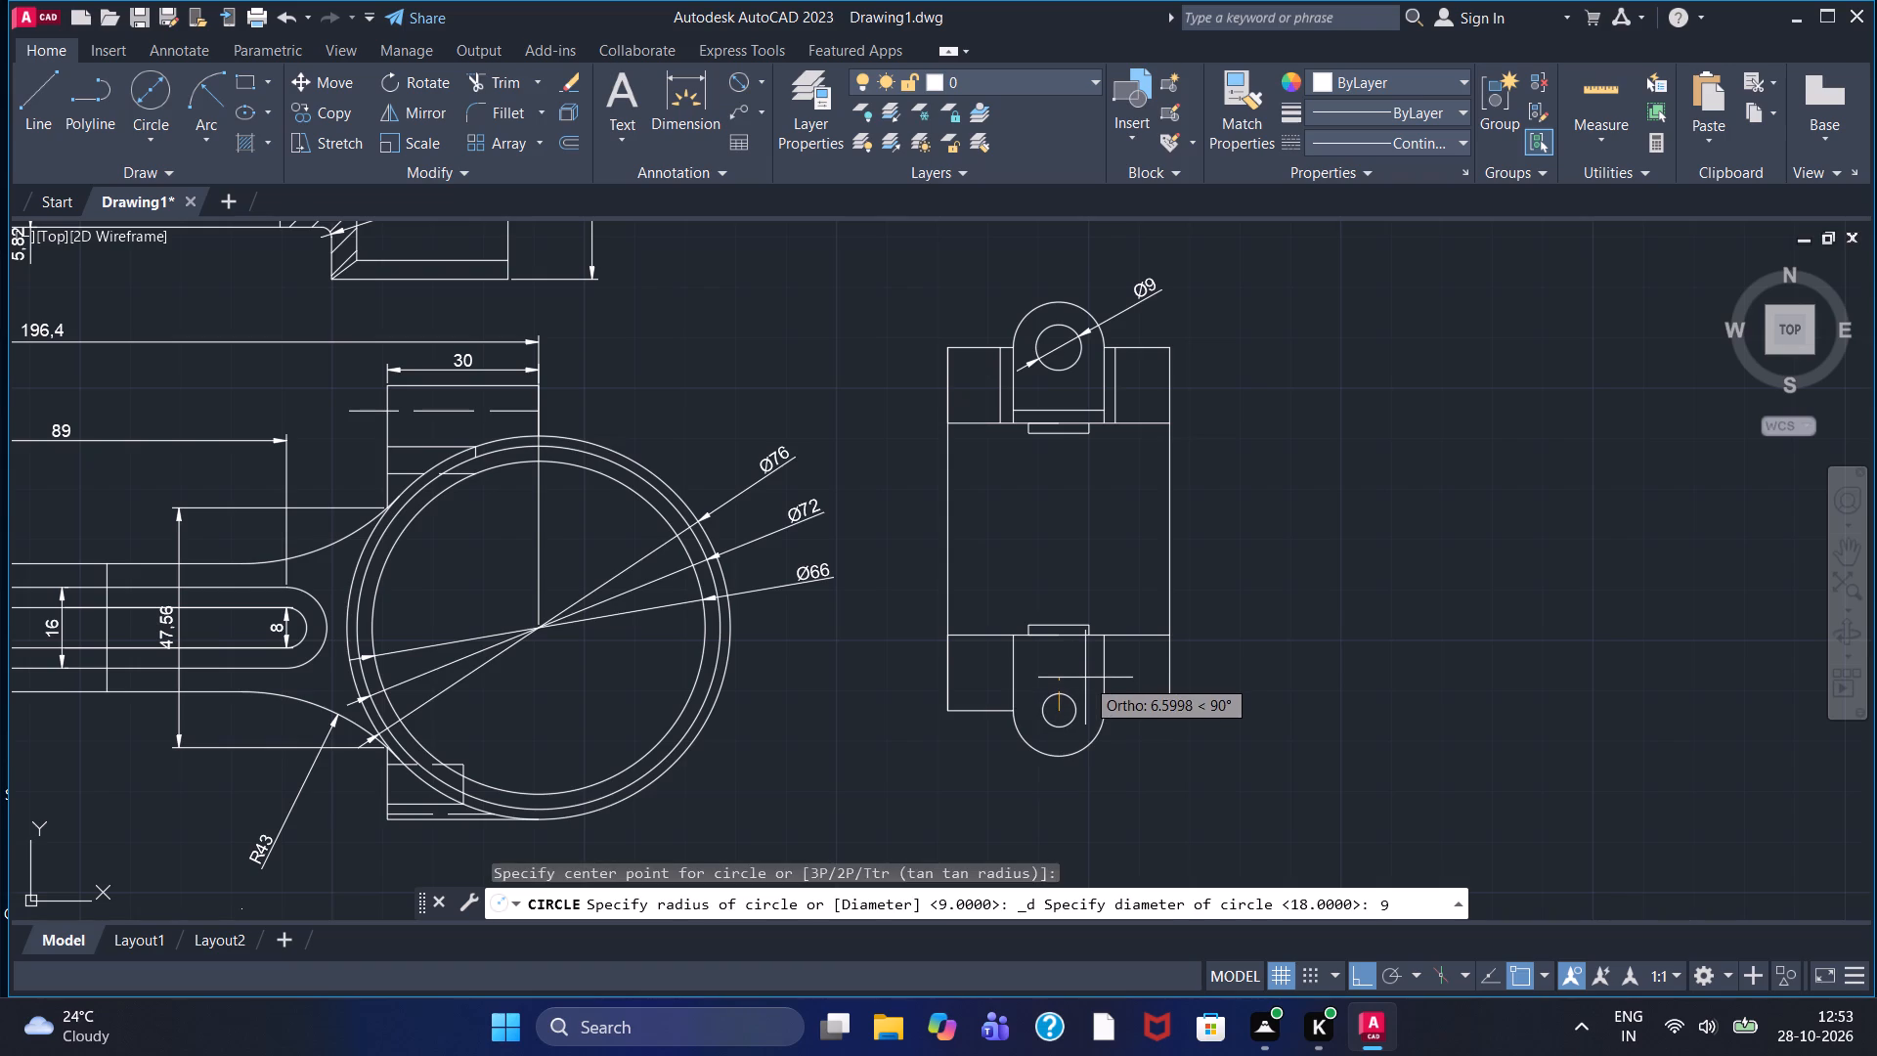
{"action": "key", "text": "Return"}
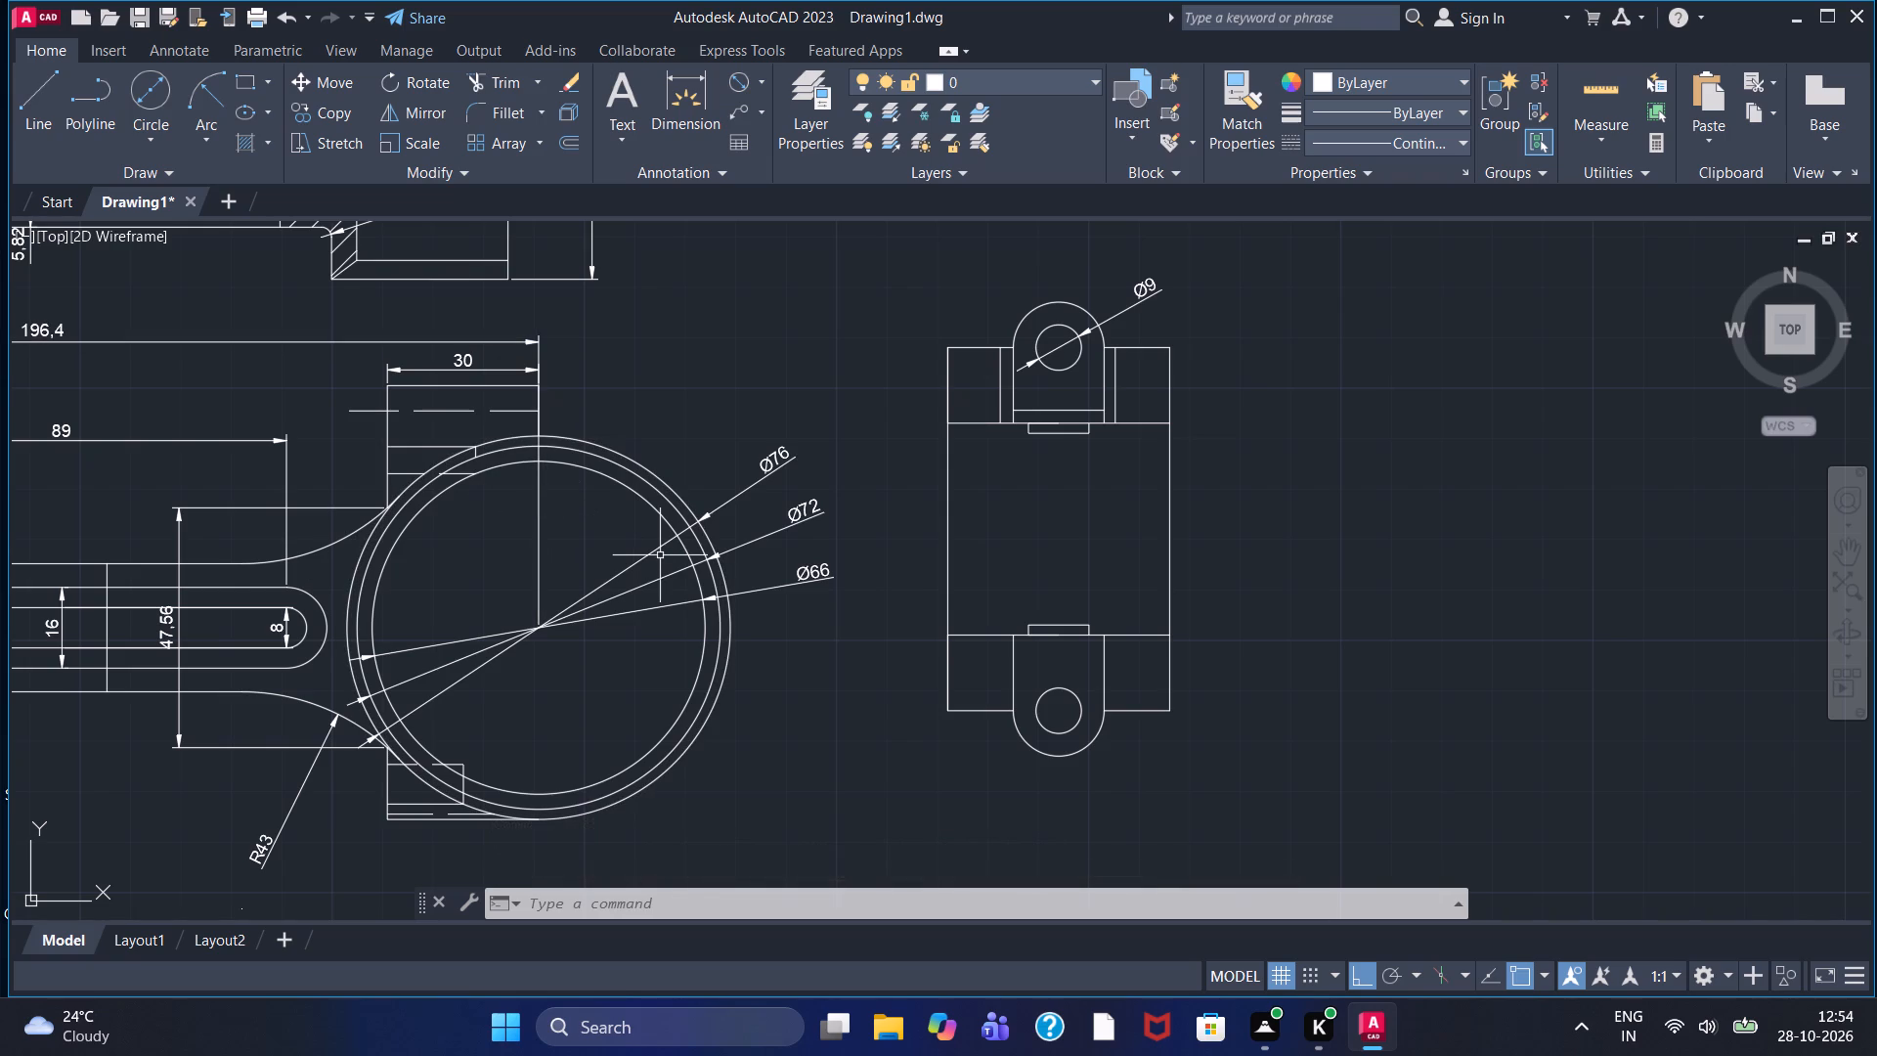
Offset both vertical sides of the bottom boss outward a short distance using the Through option.
{"action": "left_click", "coordinate": [573, 138]}
{"action": "left_click", "coordinate": [876, 902]}
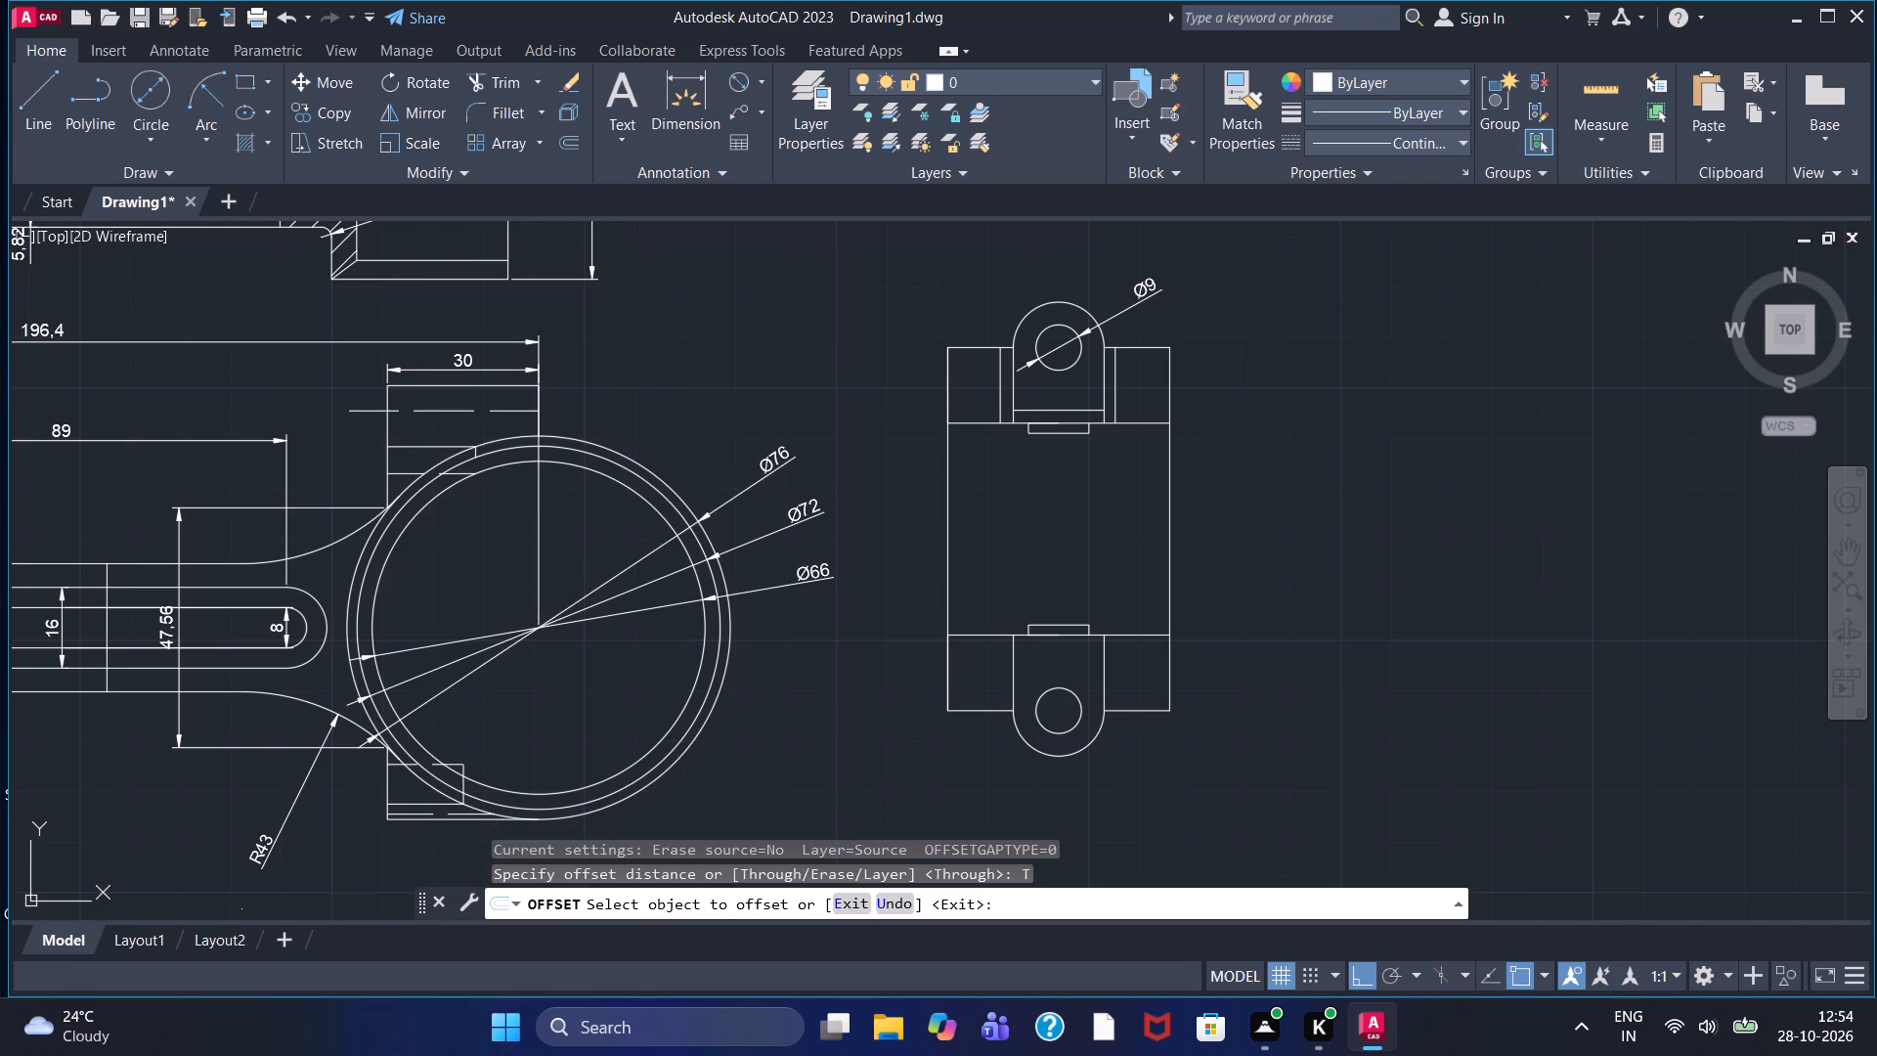
{"action": "scroll", "coordinate": [1047, 752], "scroll_direction": "up", "scroll_amount": 2}
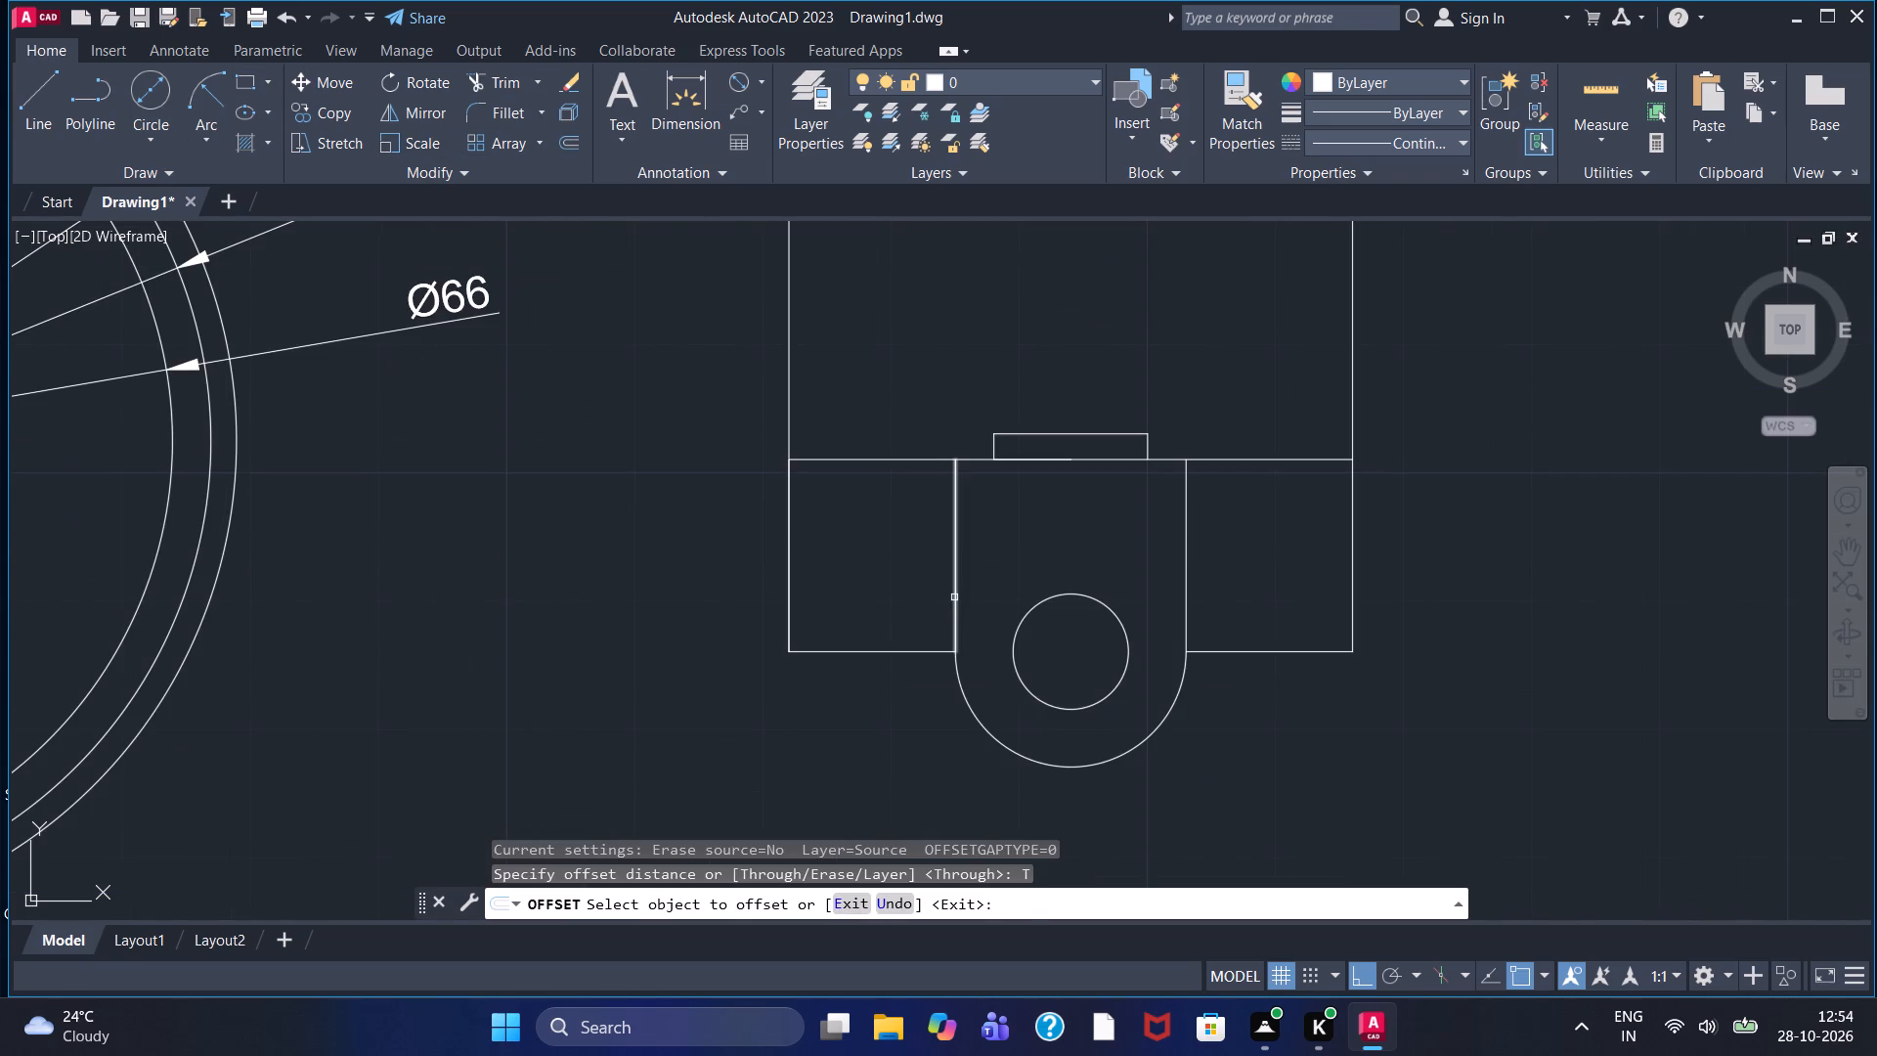
{"action": "left_click", "coordinate": [953, 596]}
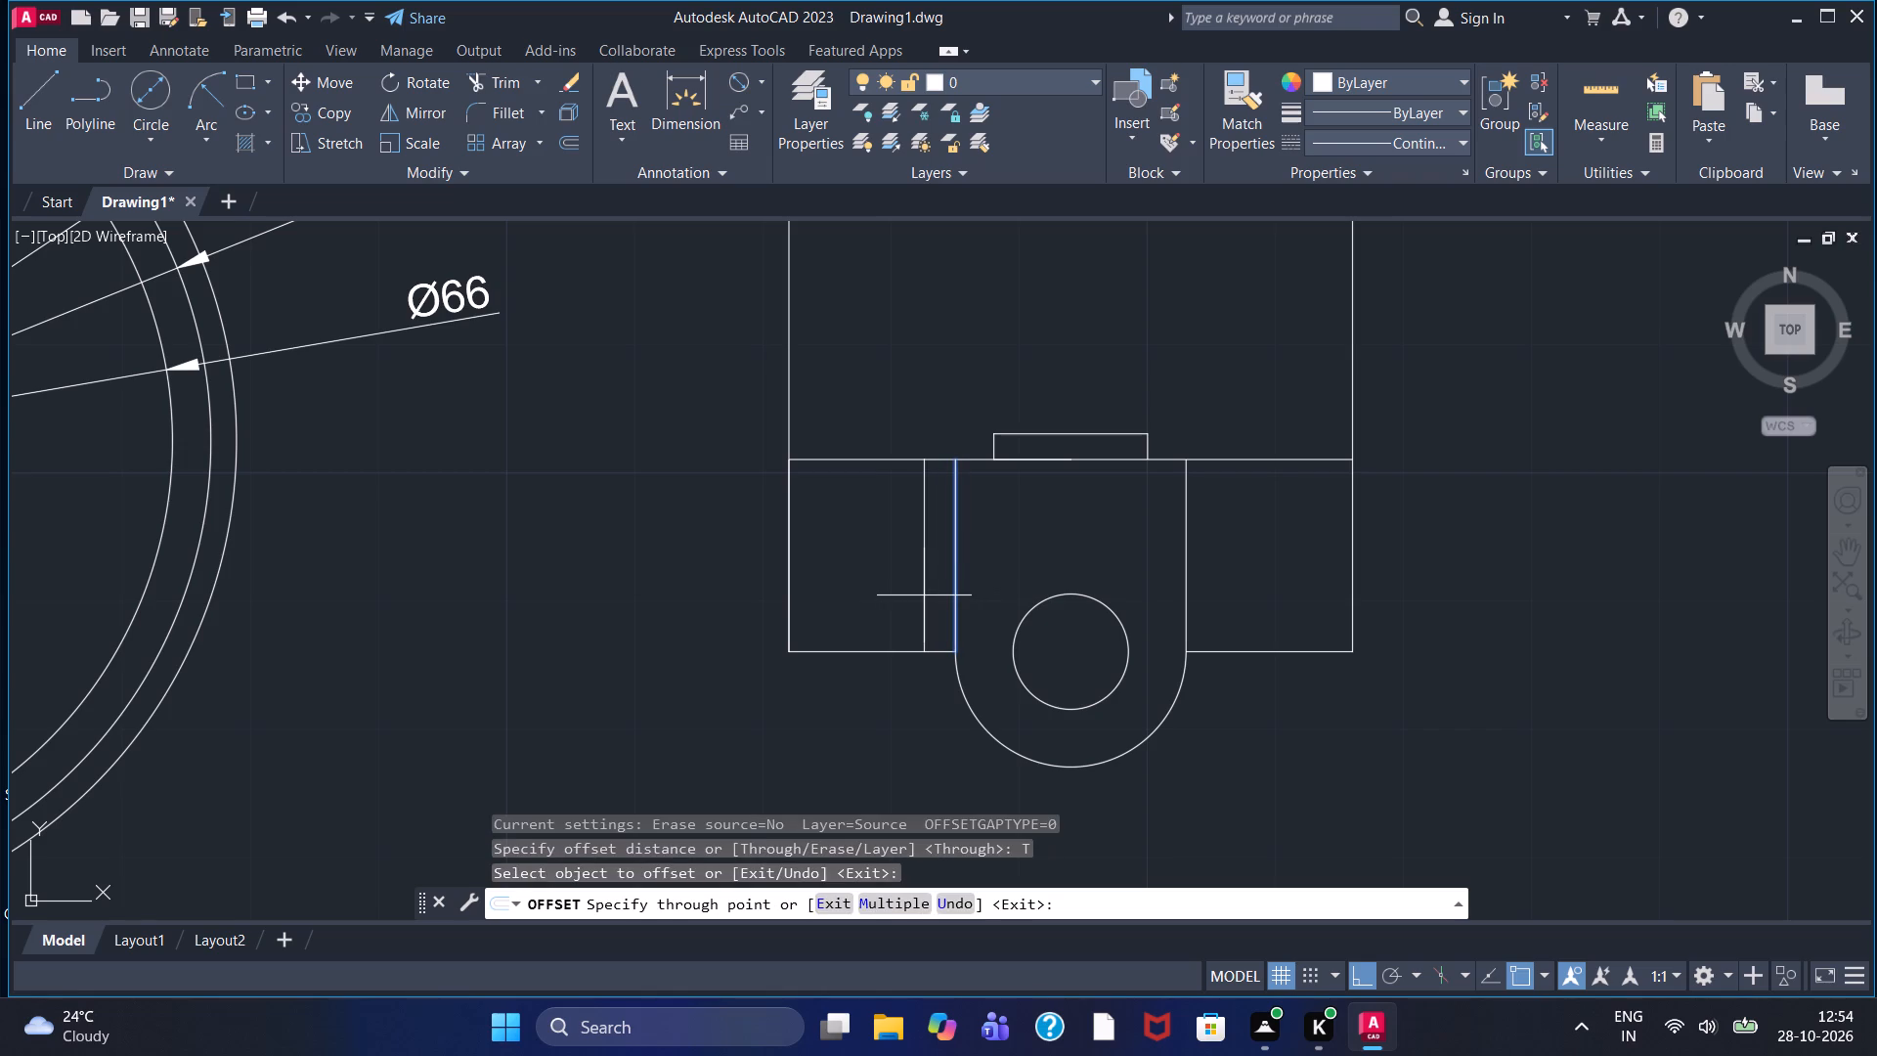
{"action": "left_click", "coordinate": [922, 595]}
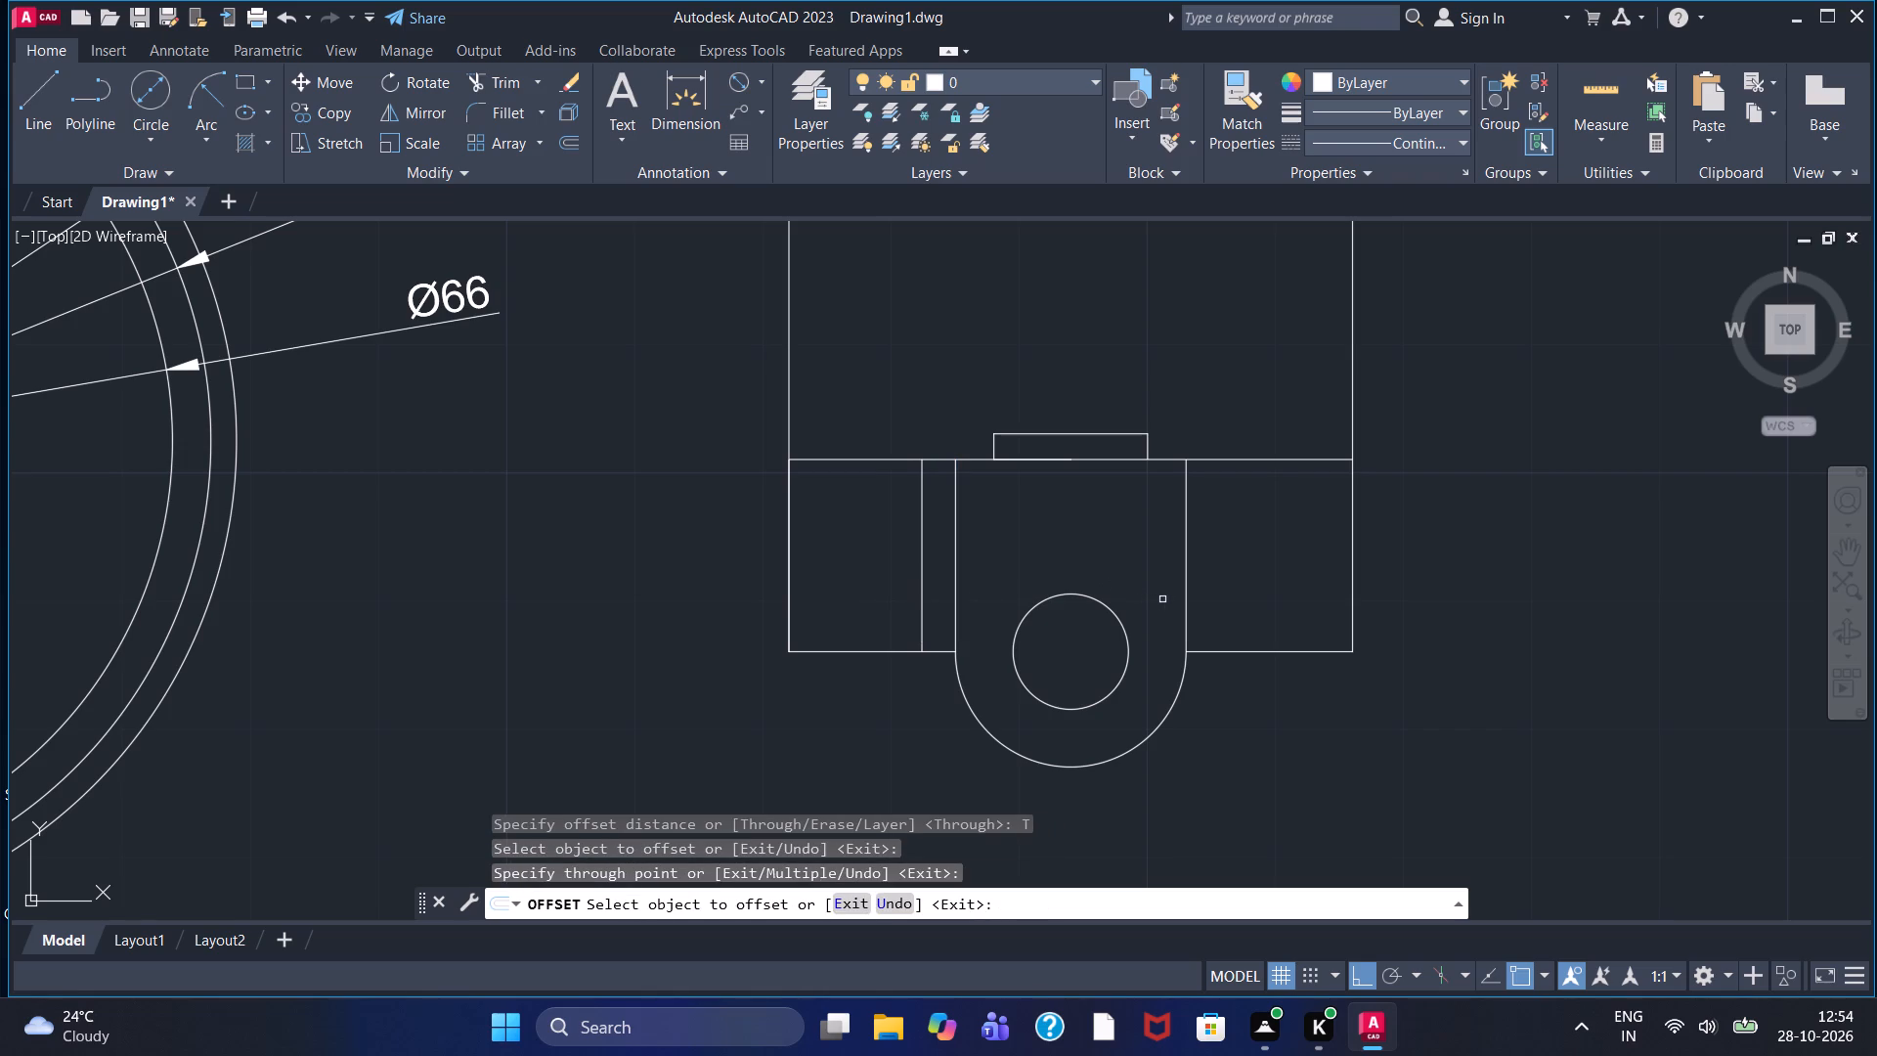
{"action": "left_click", "coordinate": [1189, 578]}
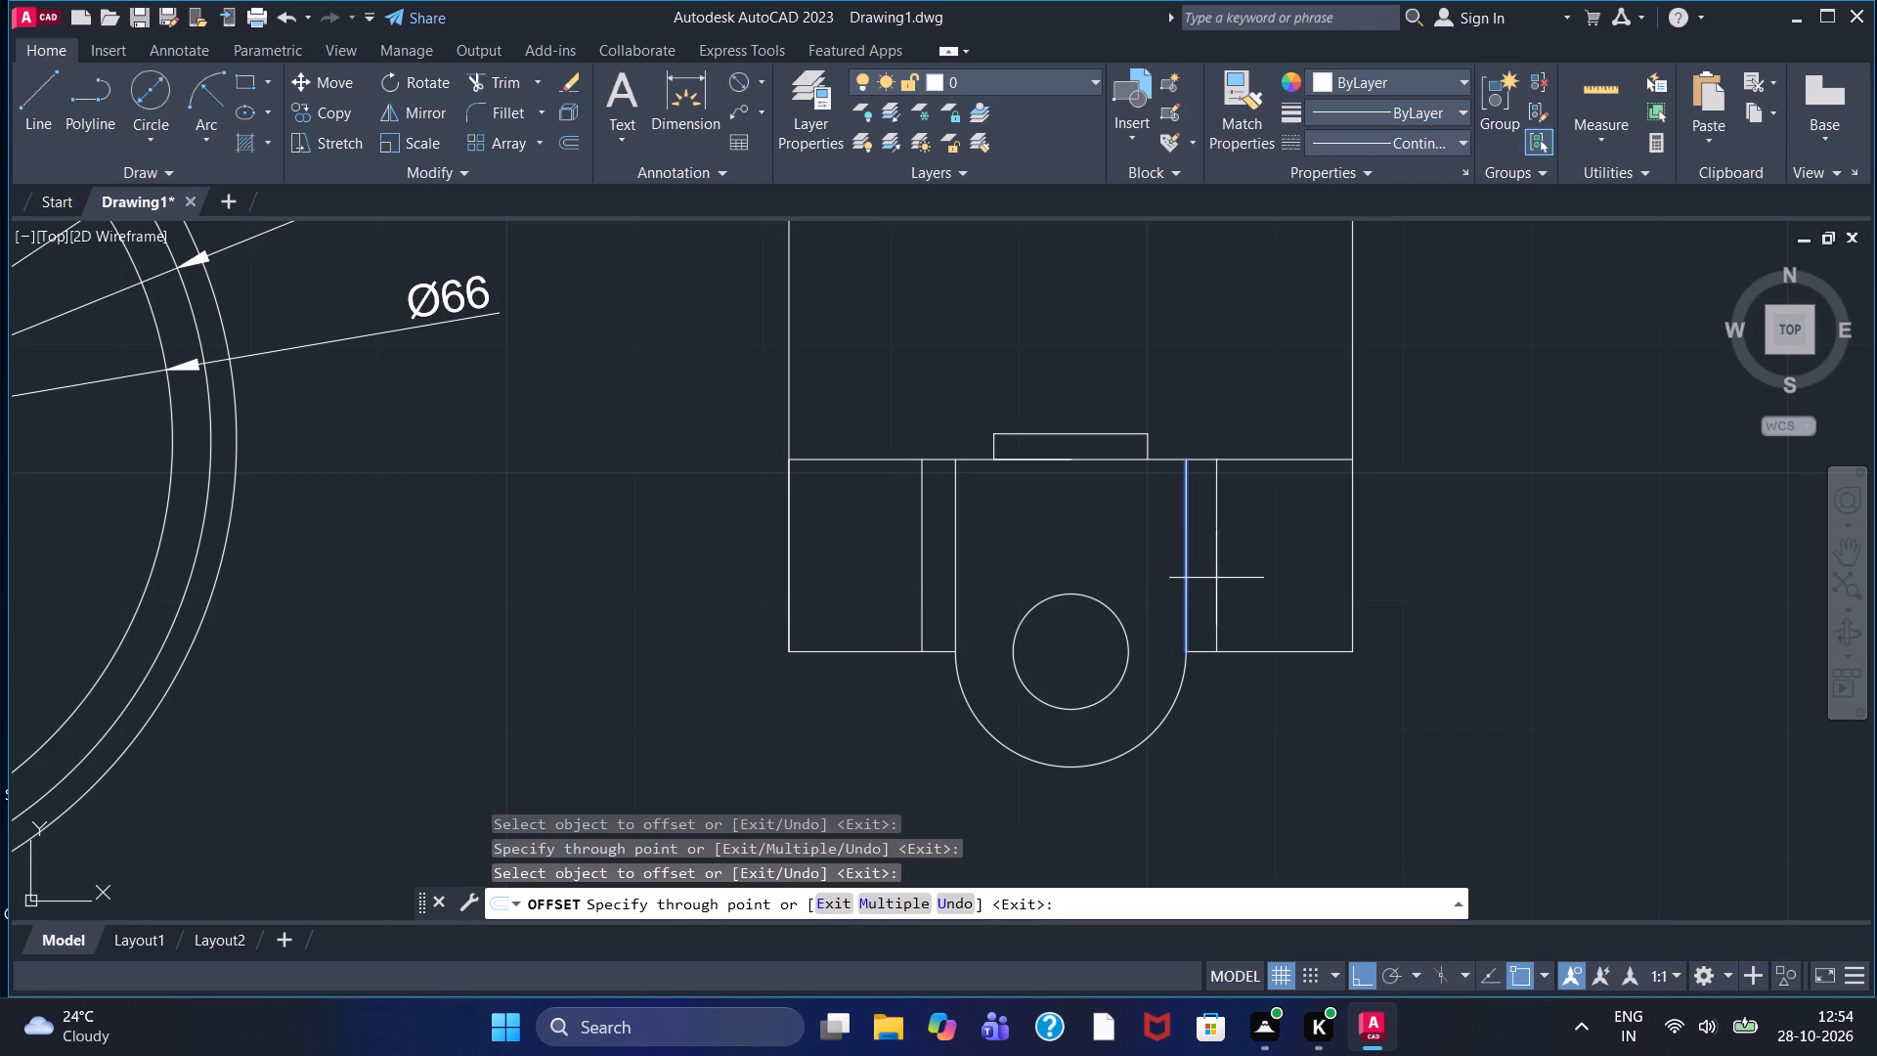
{"action": "left_click", "coordinate": [1226, 578]}
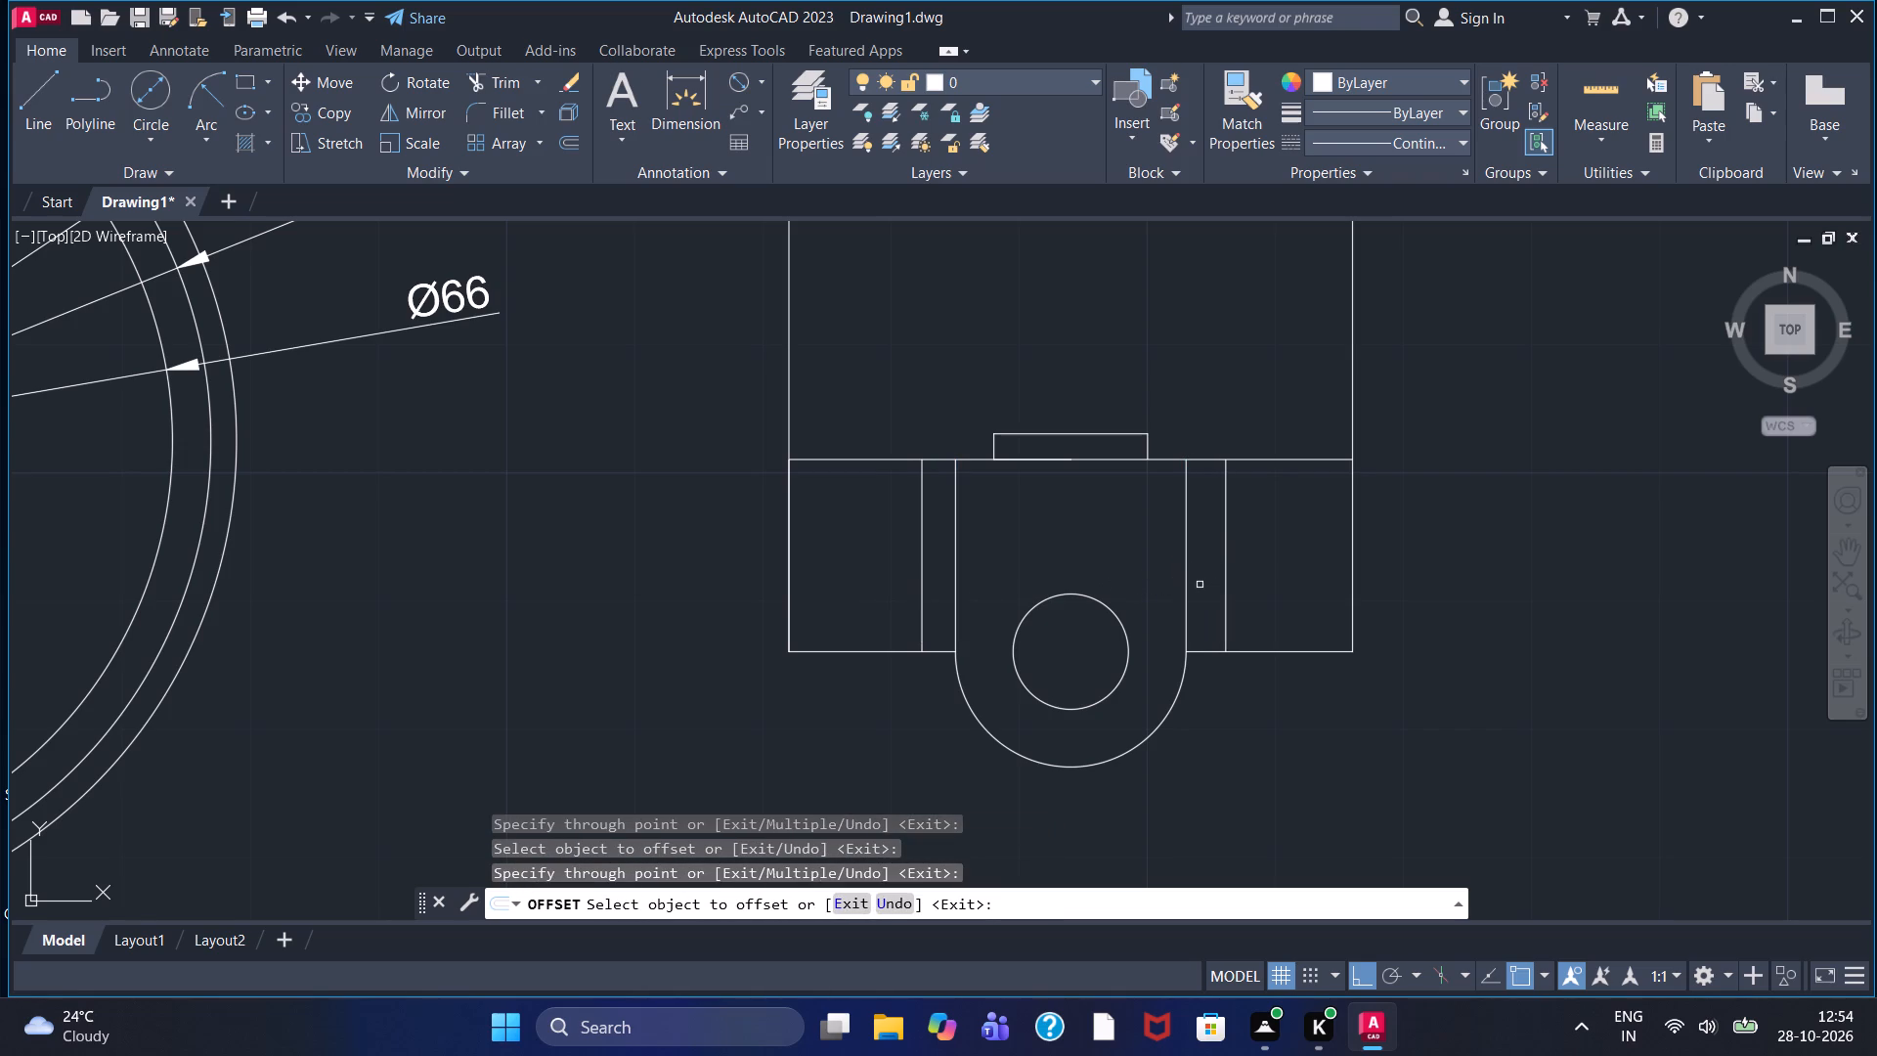
Set the linetype to ACAD_ISO02W100 and draw the end view's vertical centreline from the top boss's arc to the bottom boss's arc.
{"action": "scroll", "coordinate": [903, 566], "scroll_direction": "down", "scroll_amount": 2}
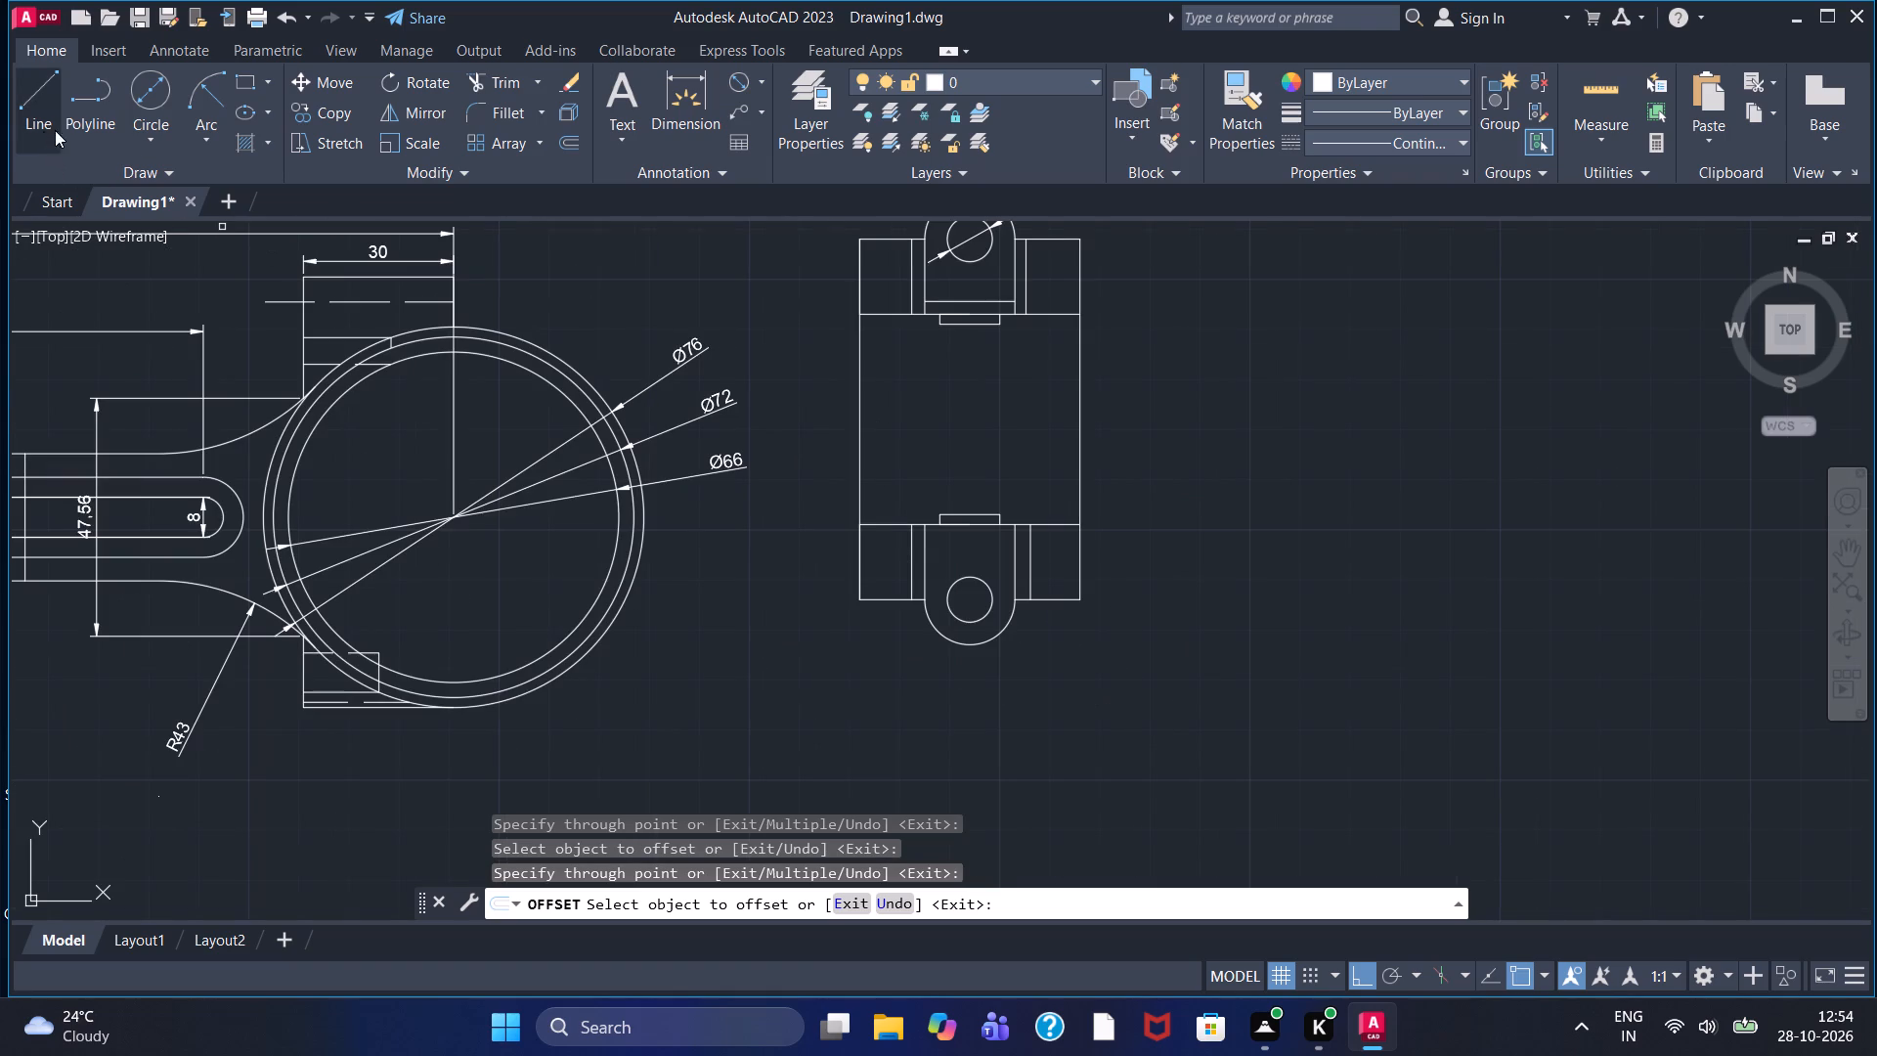
{"action": "left_click", "coordinate": [1398, 141]}
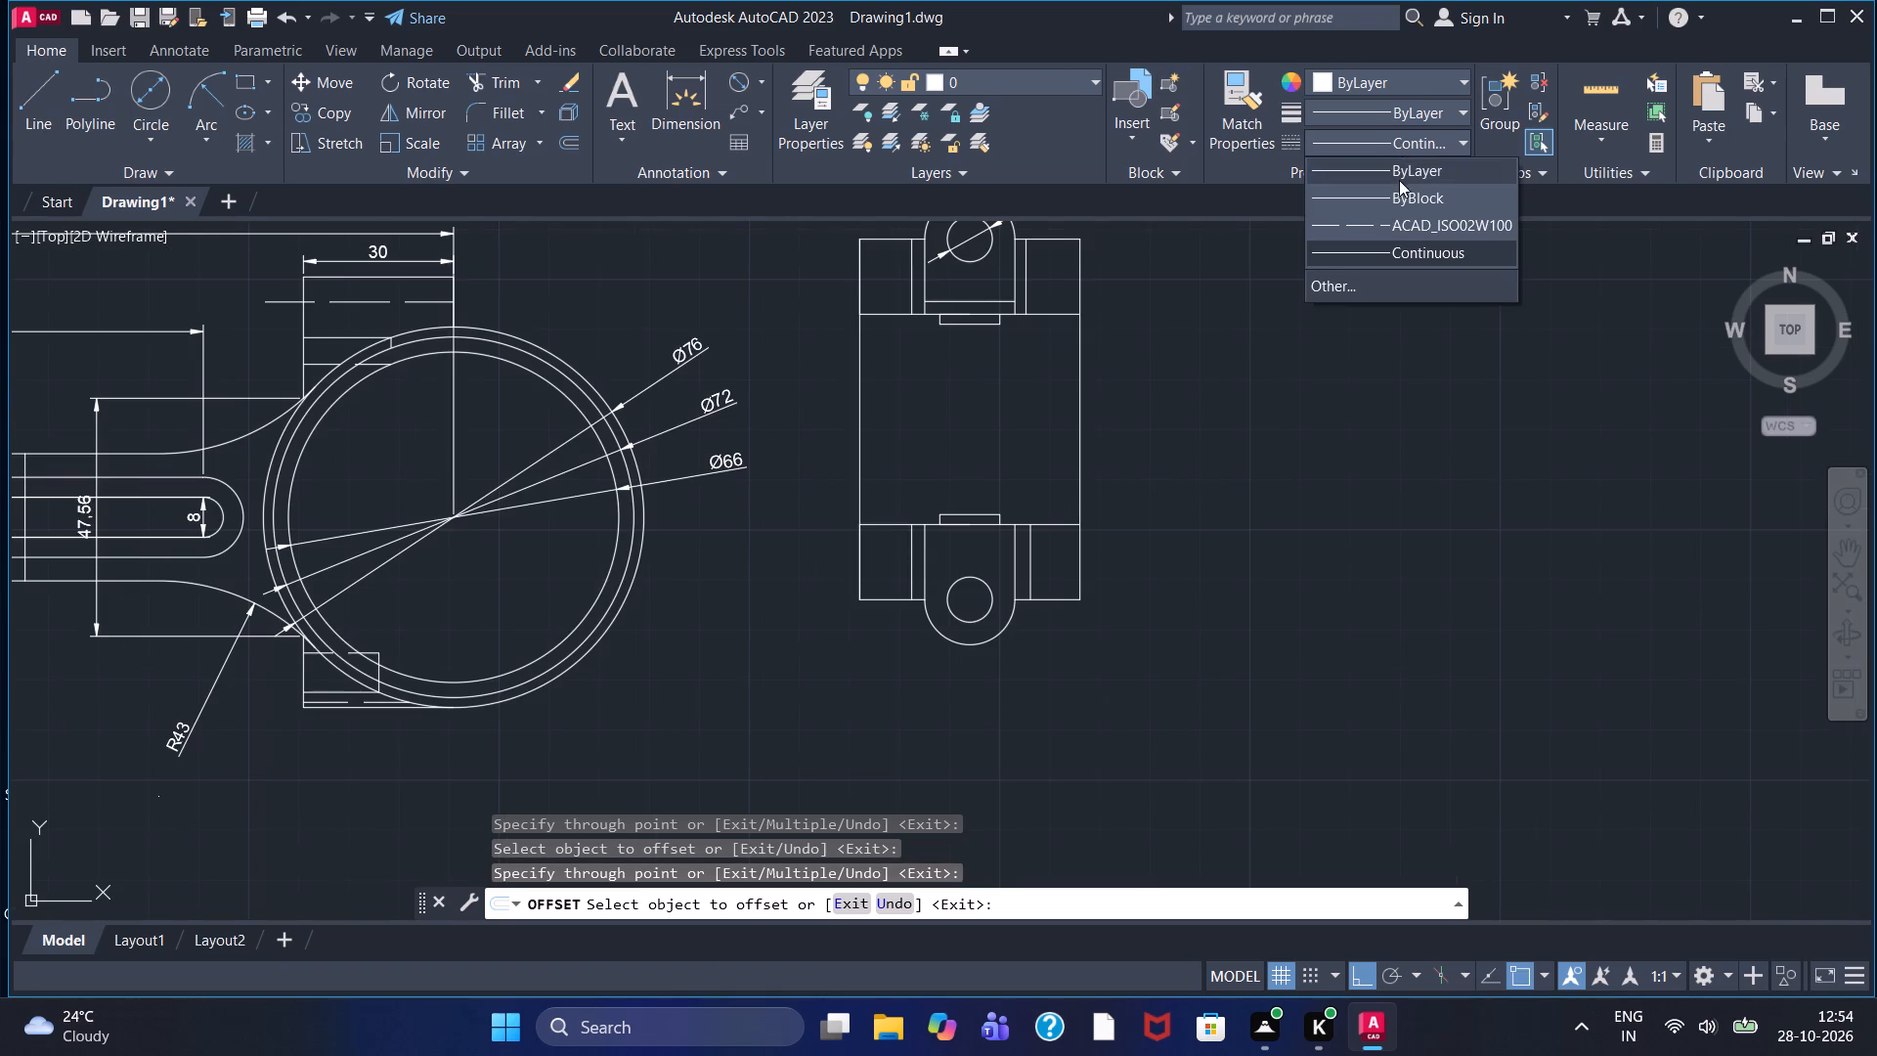
{"action": "left_click", "coordinate": [1405, 225]}
{"action": "scroll", "coordinate": [731, 313], "scroll_direction": "down", "scroll_amount": 1}
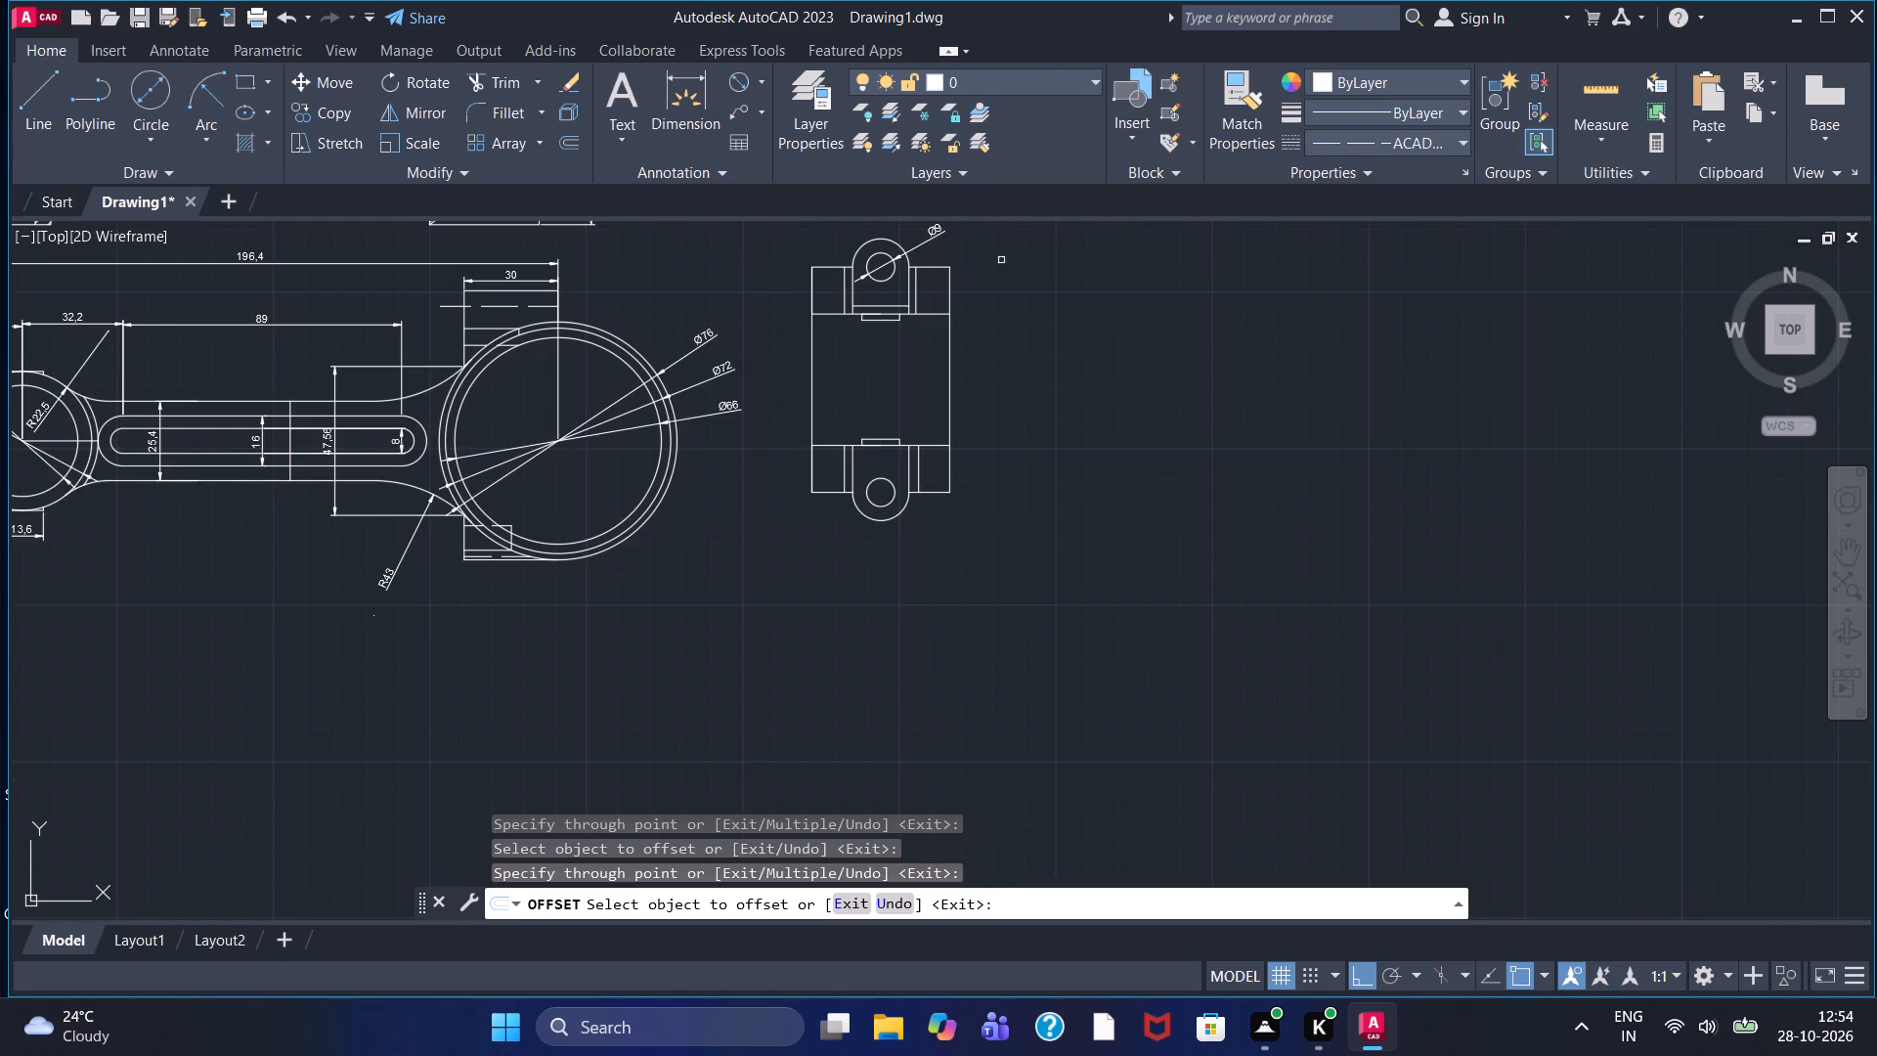
{"action": "left_click", "coordinate": [34, 112]}
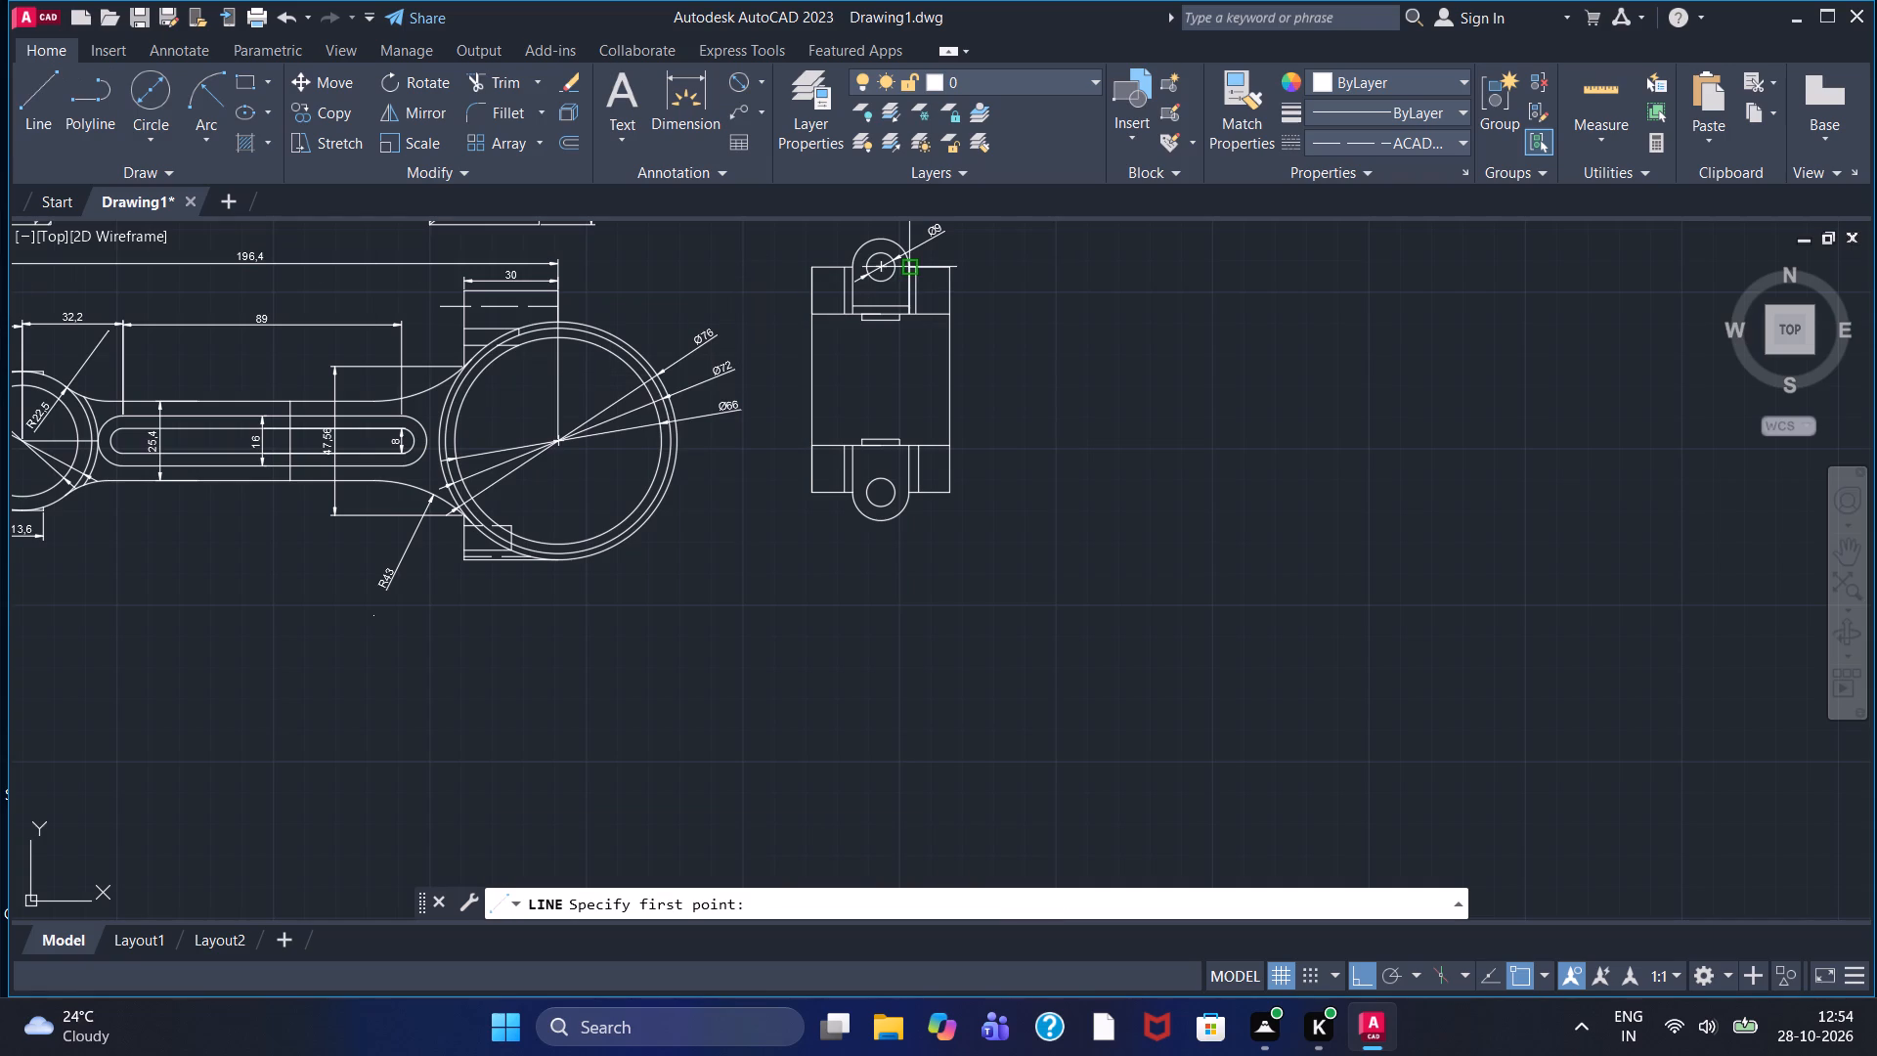
{"action": "left_click", "coordinate": [878, 243]}
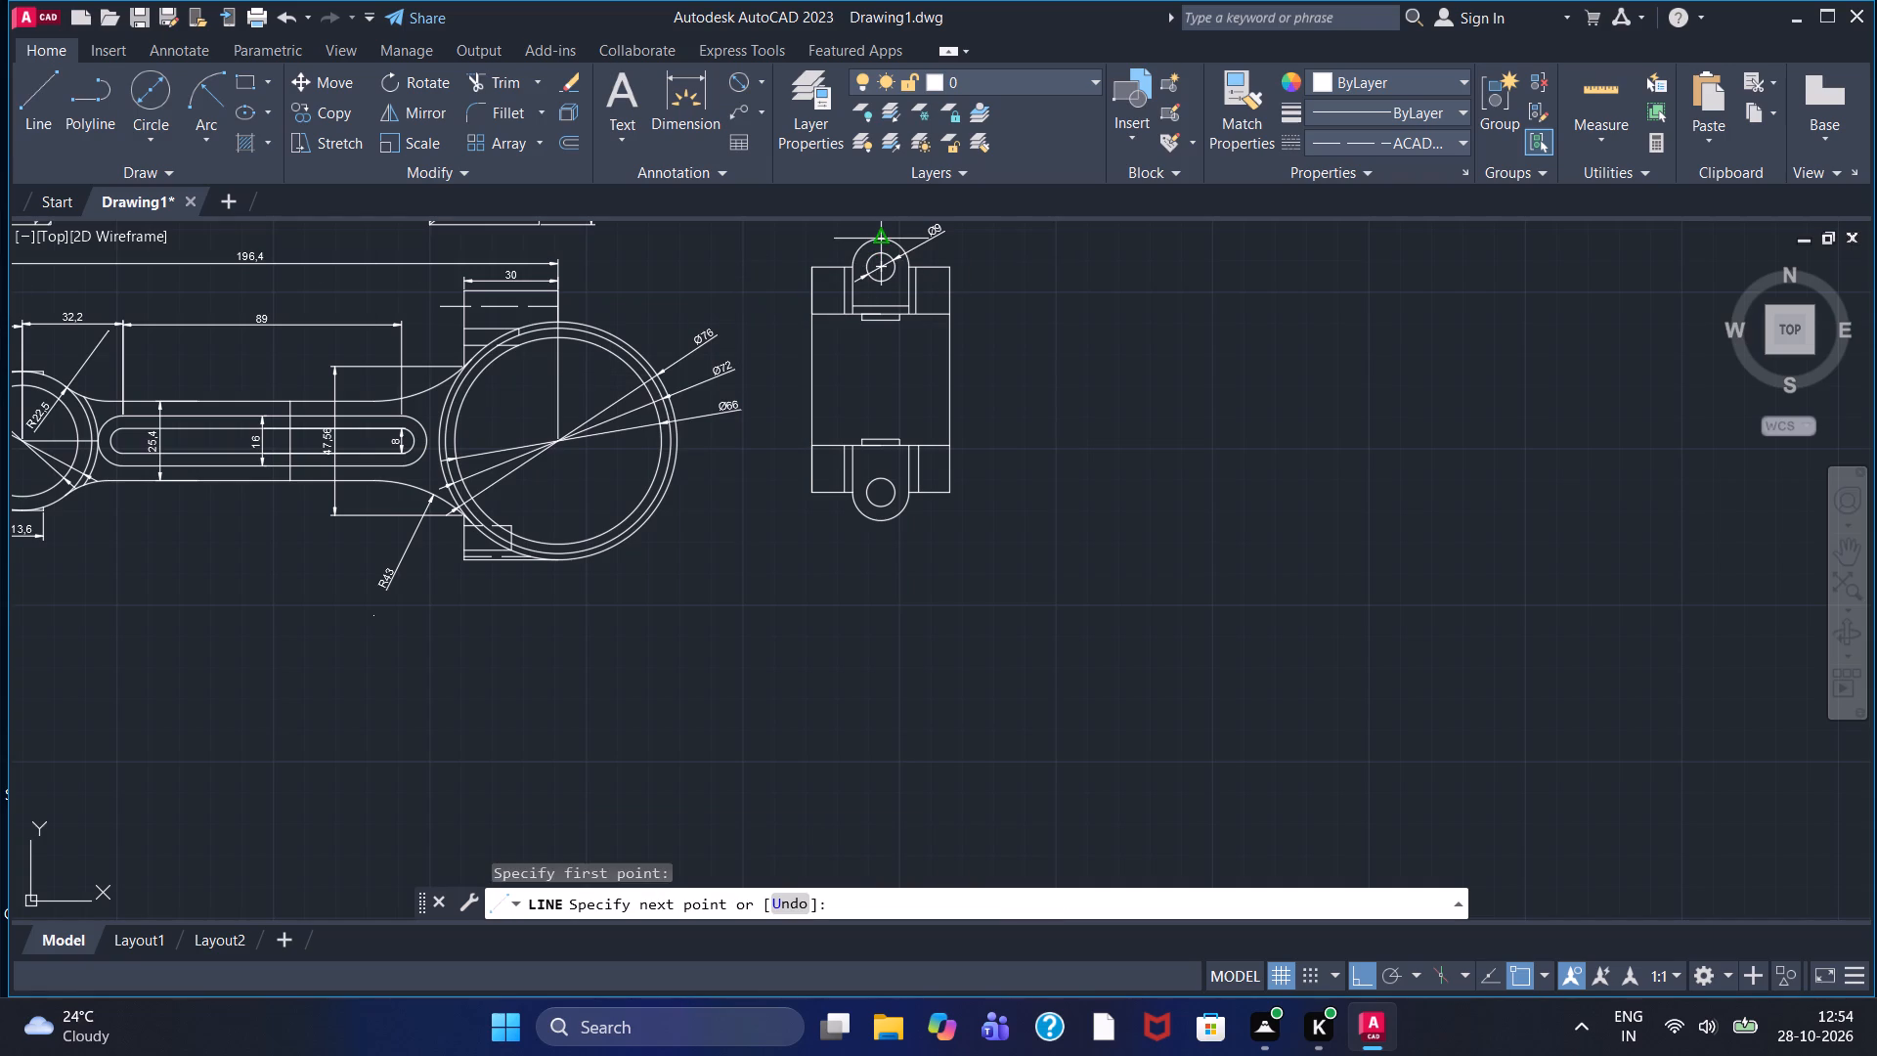
{"action": "left_click", "coordinate": [883, 518]}
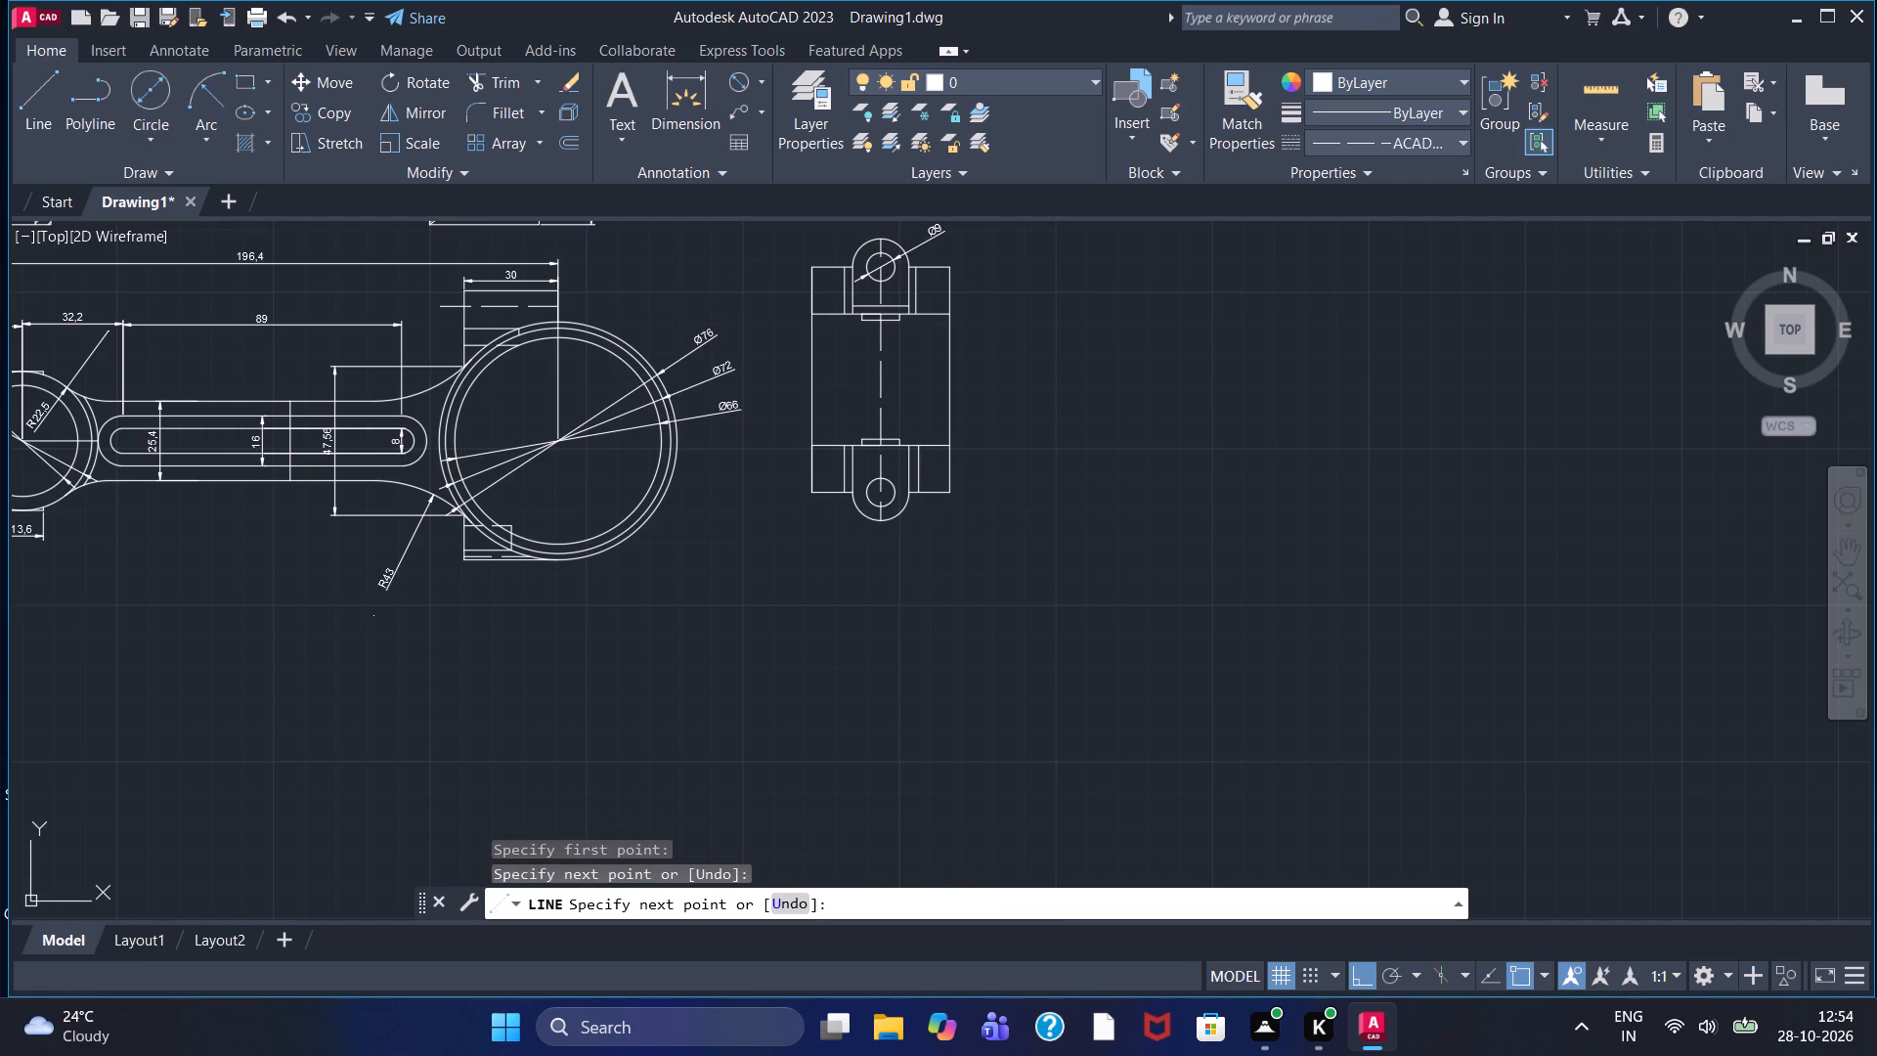
{"action": "right_click", "coordinate": [883, 517]}
{"action": "left_click", "coordinate": [934, 534]}
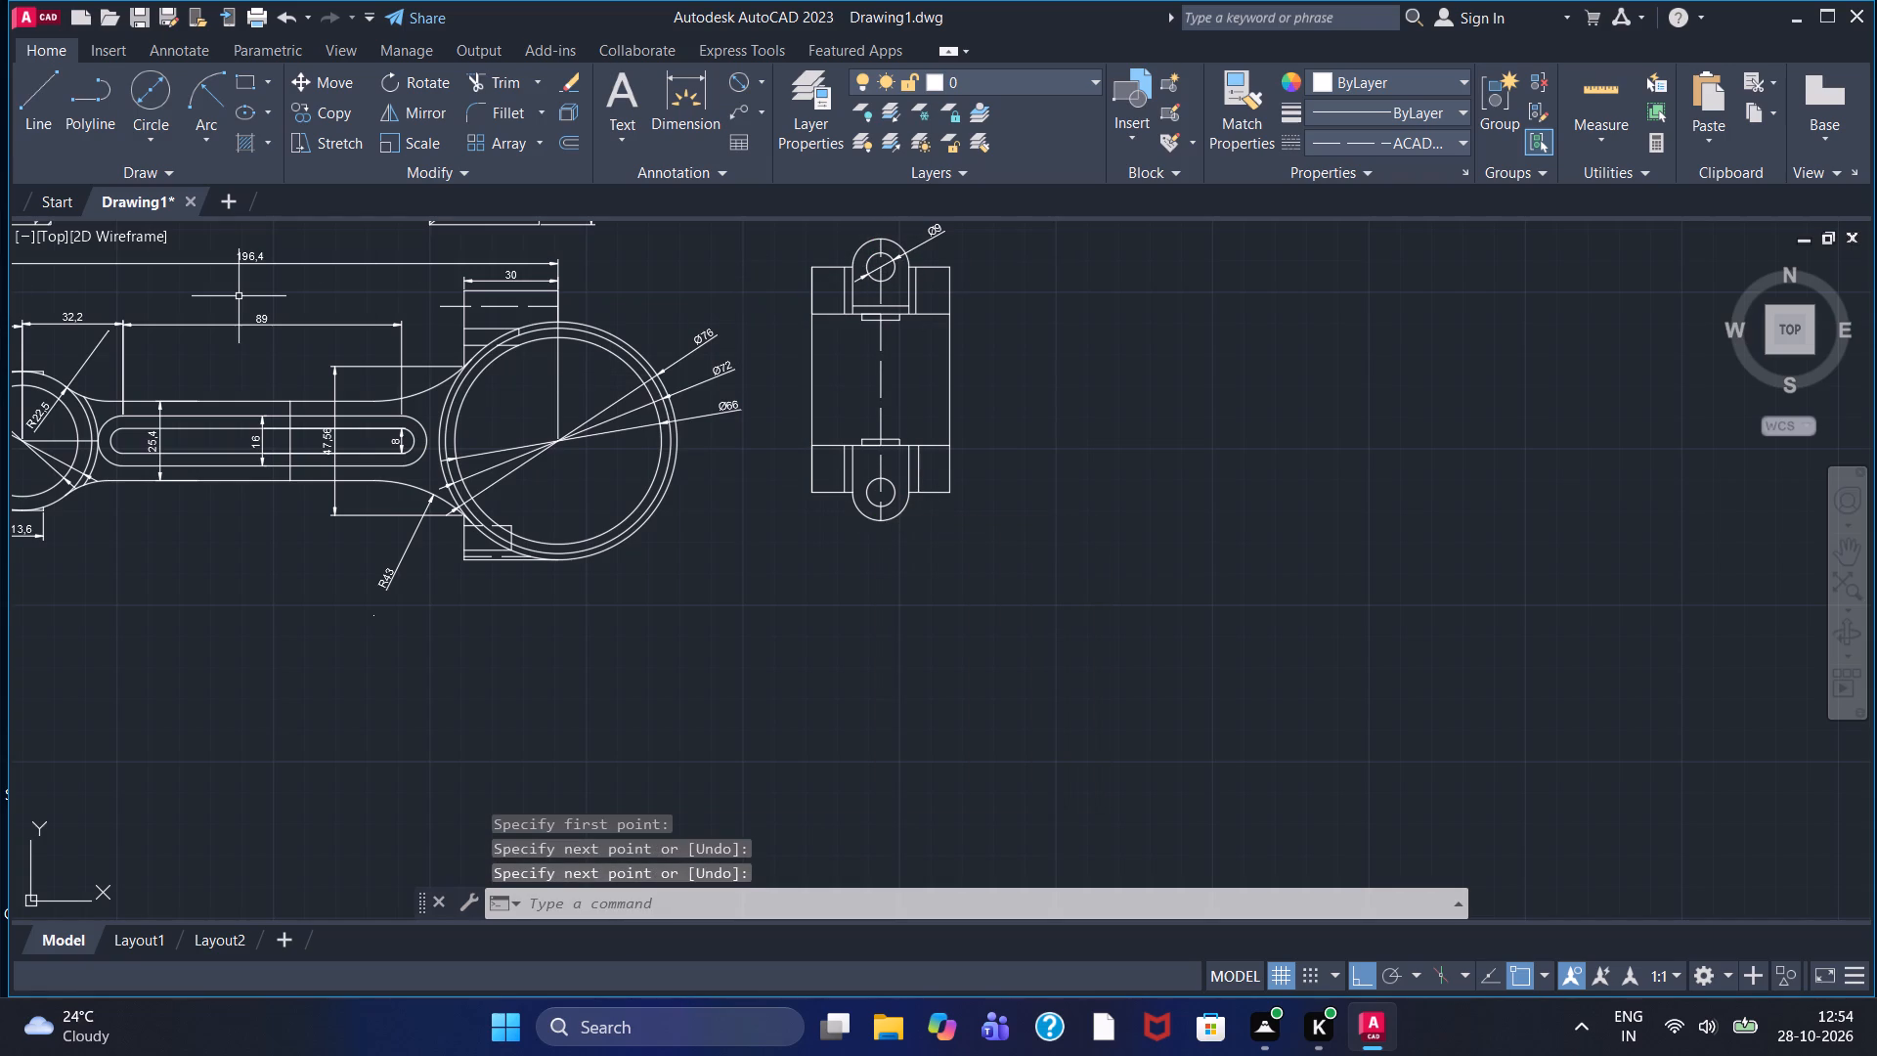
Draw a horizontal centreline across the end view between the midpoints of its two outer vertical sides.
{"action": "left_click", "coordinate": [38, 100]}
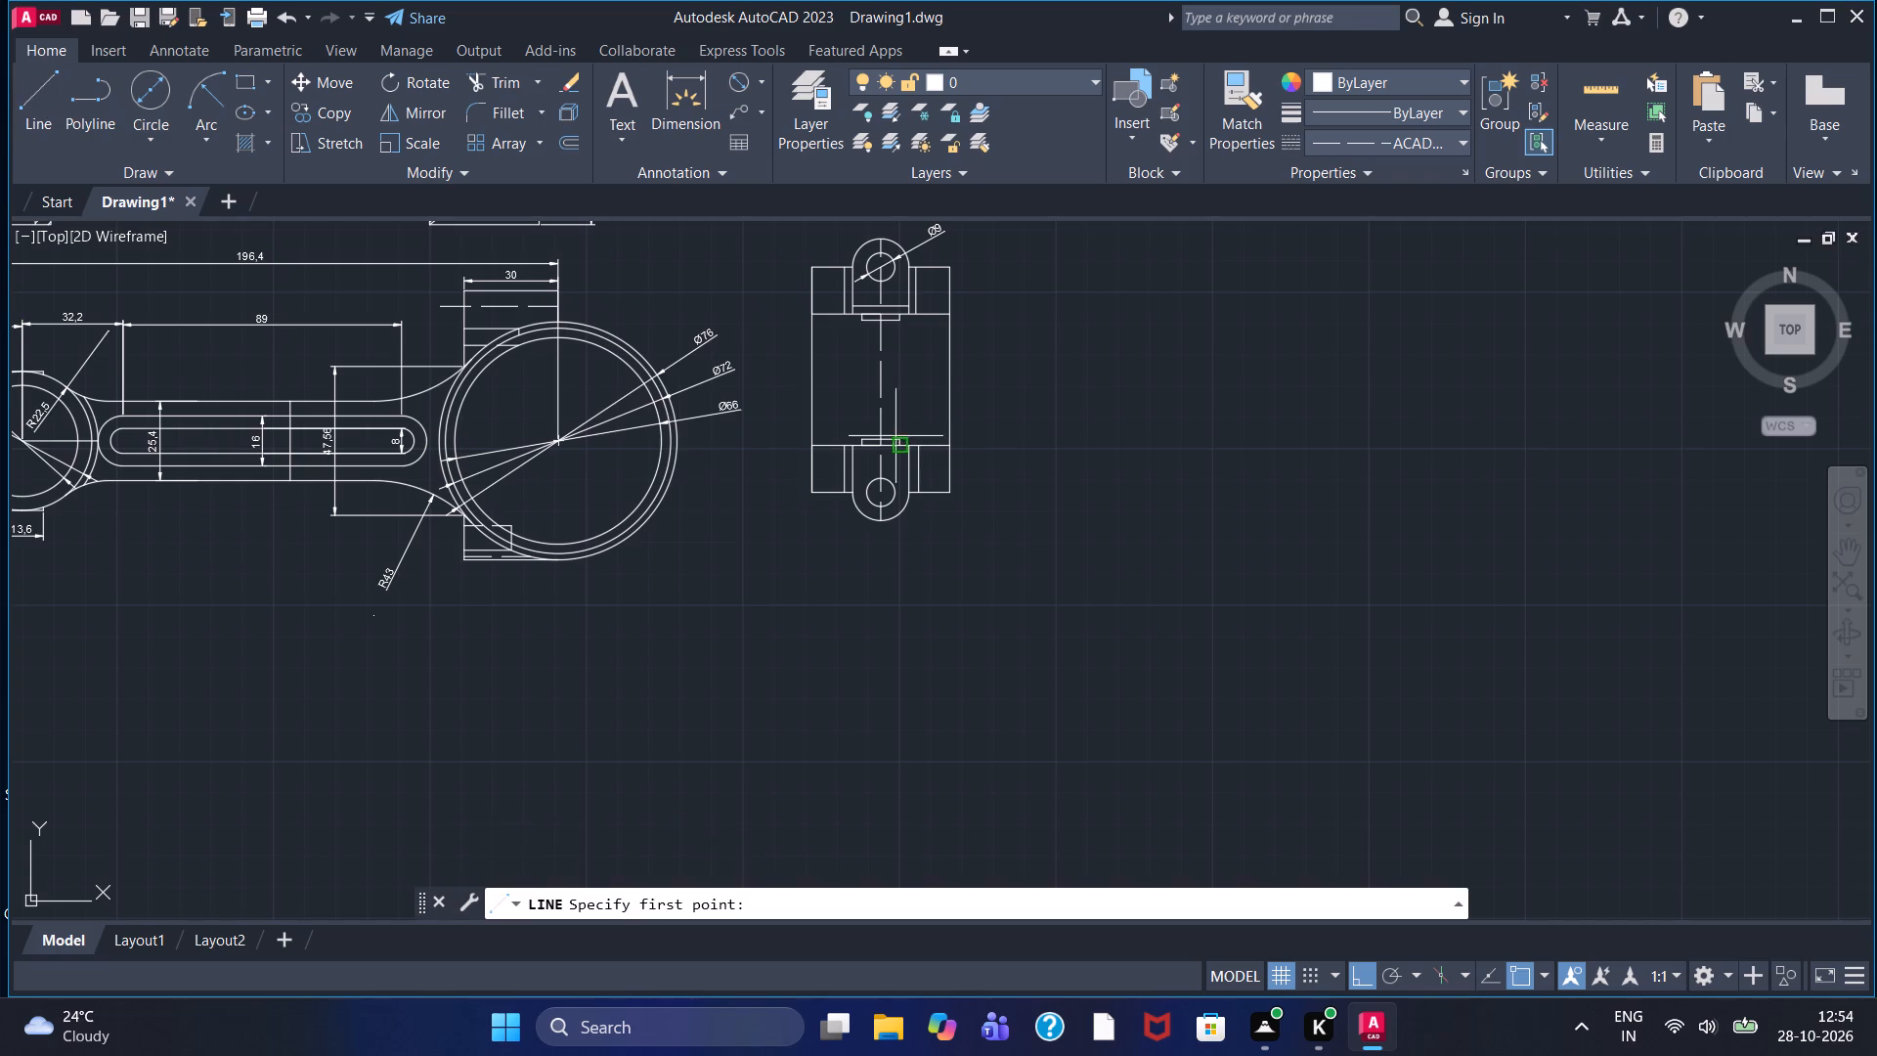
{"action": "left_click", "coordinate": [813, 375]}
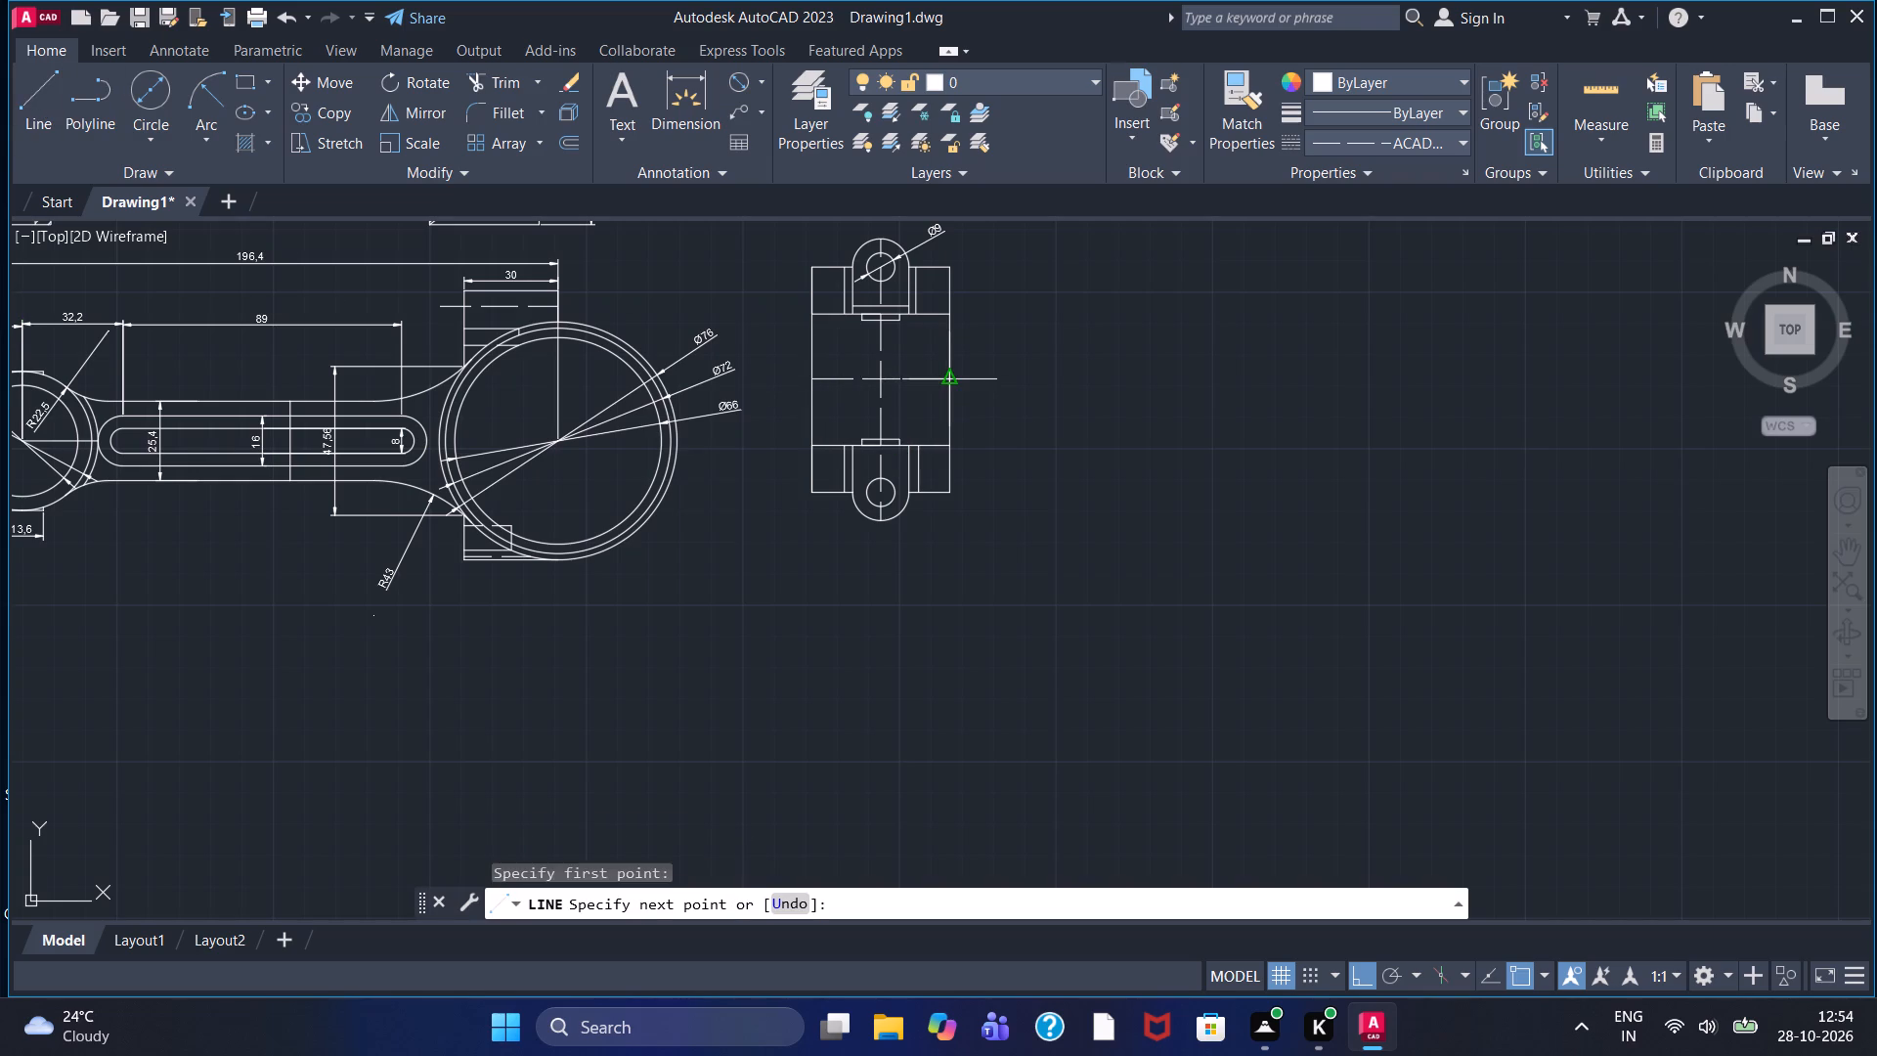
{"action": "left_click", "coordinate": [949, 378]}
{"action": "right_click", "coordinate": [949, 378]}
{"action": "left_click", "coordinate": [982, 389]}
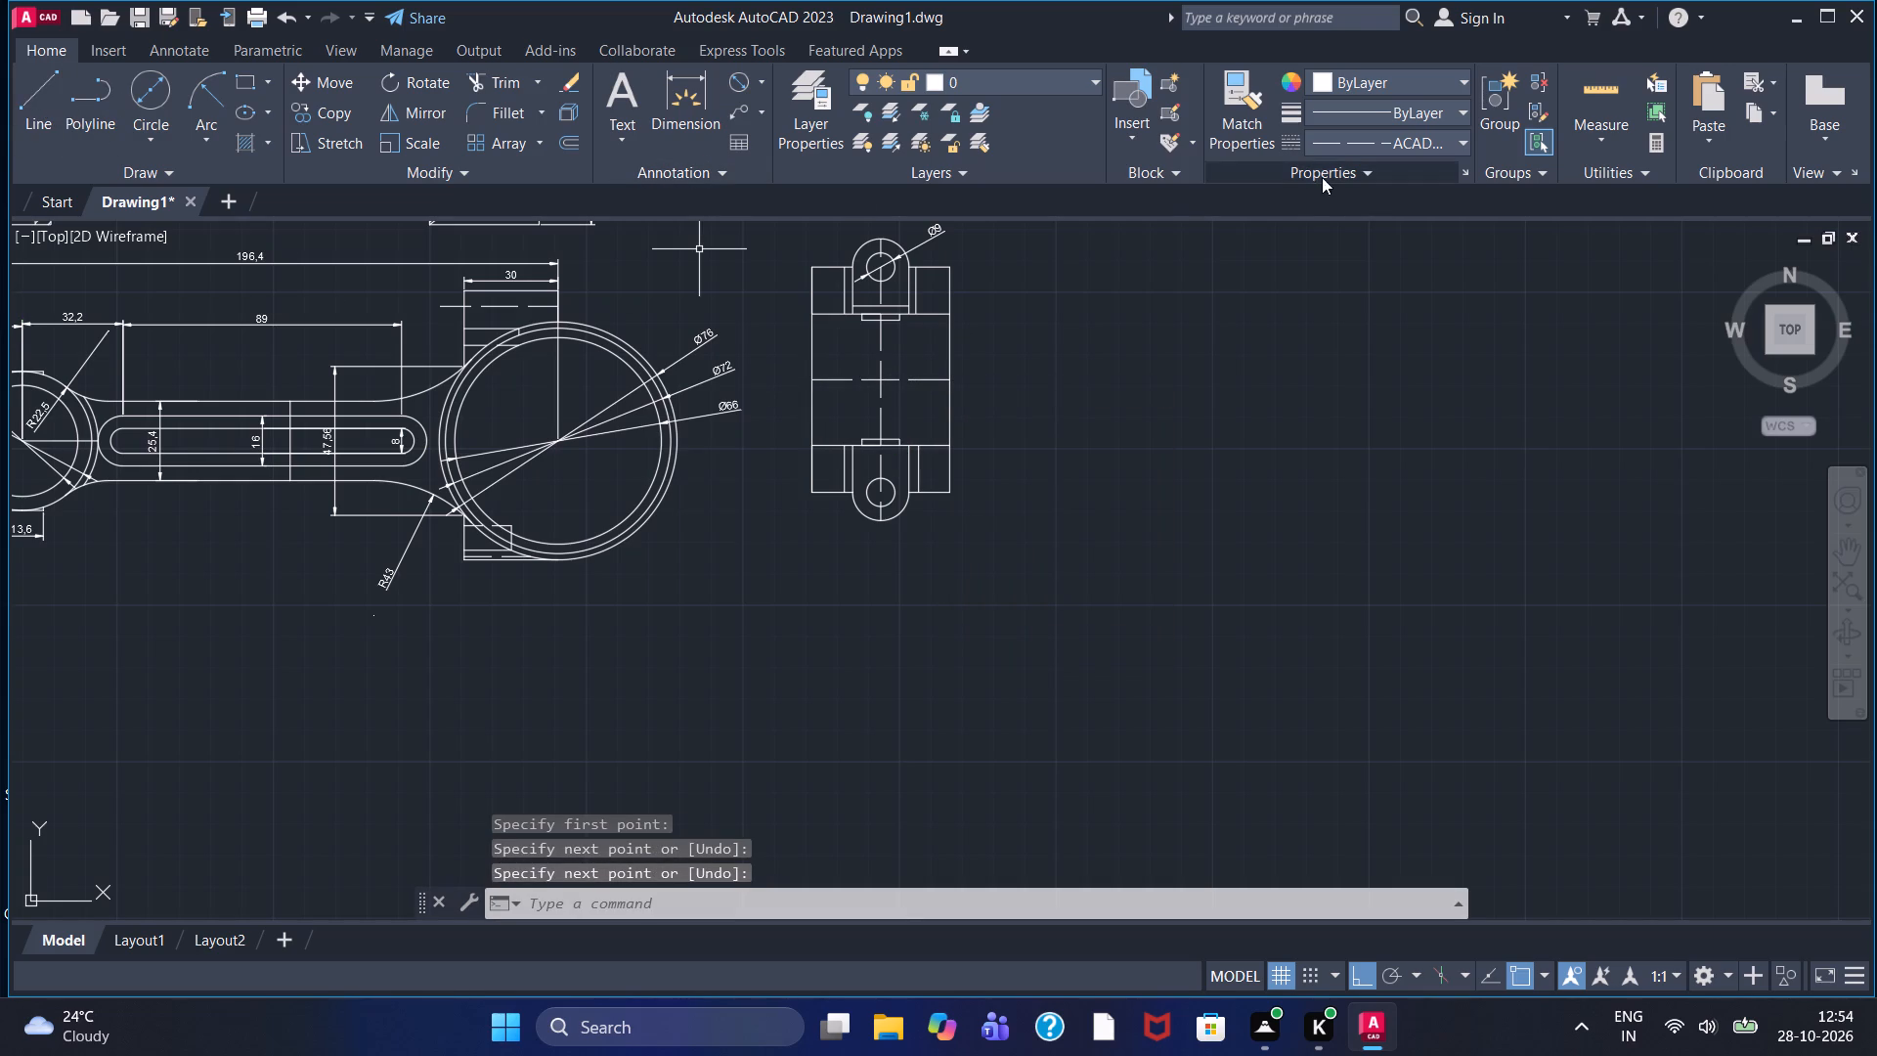
Set the linetype back to Continuous and draw a circle of diameter 6 centred where the end view's centrelines cross.
{"action": "left_click", "coordinate": [1328, 138]}
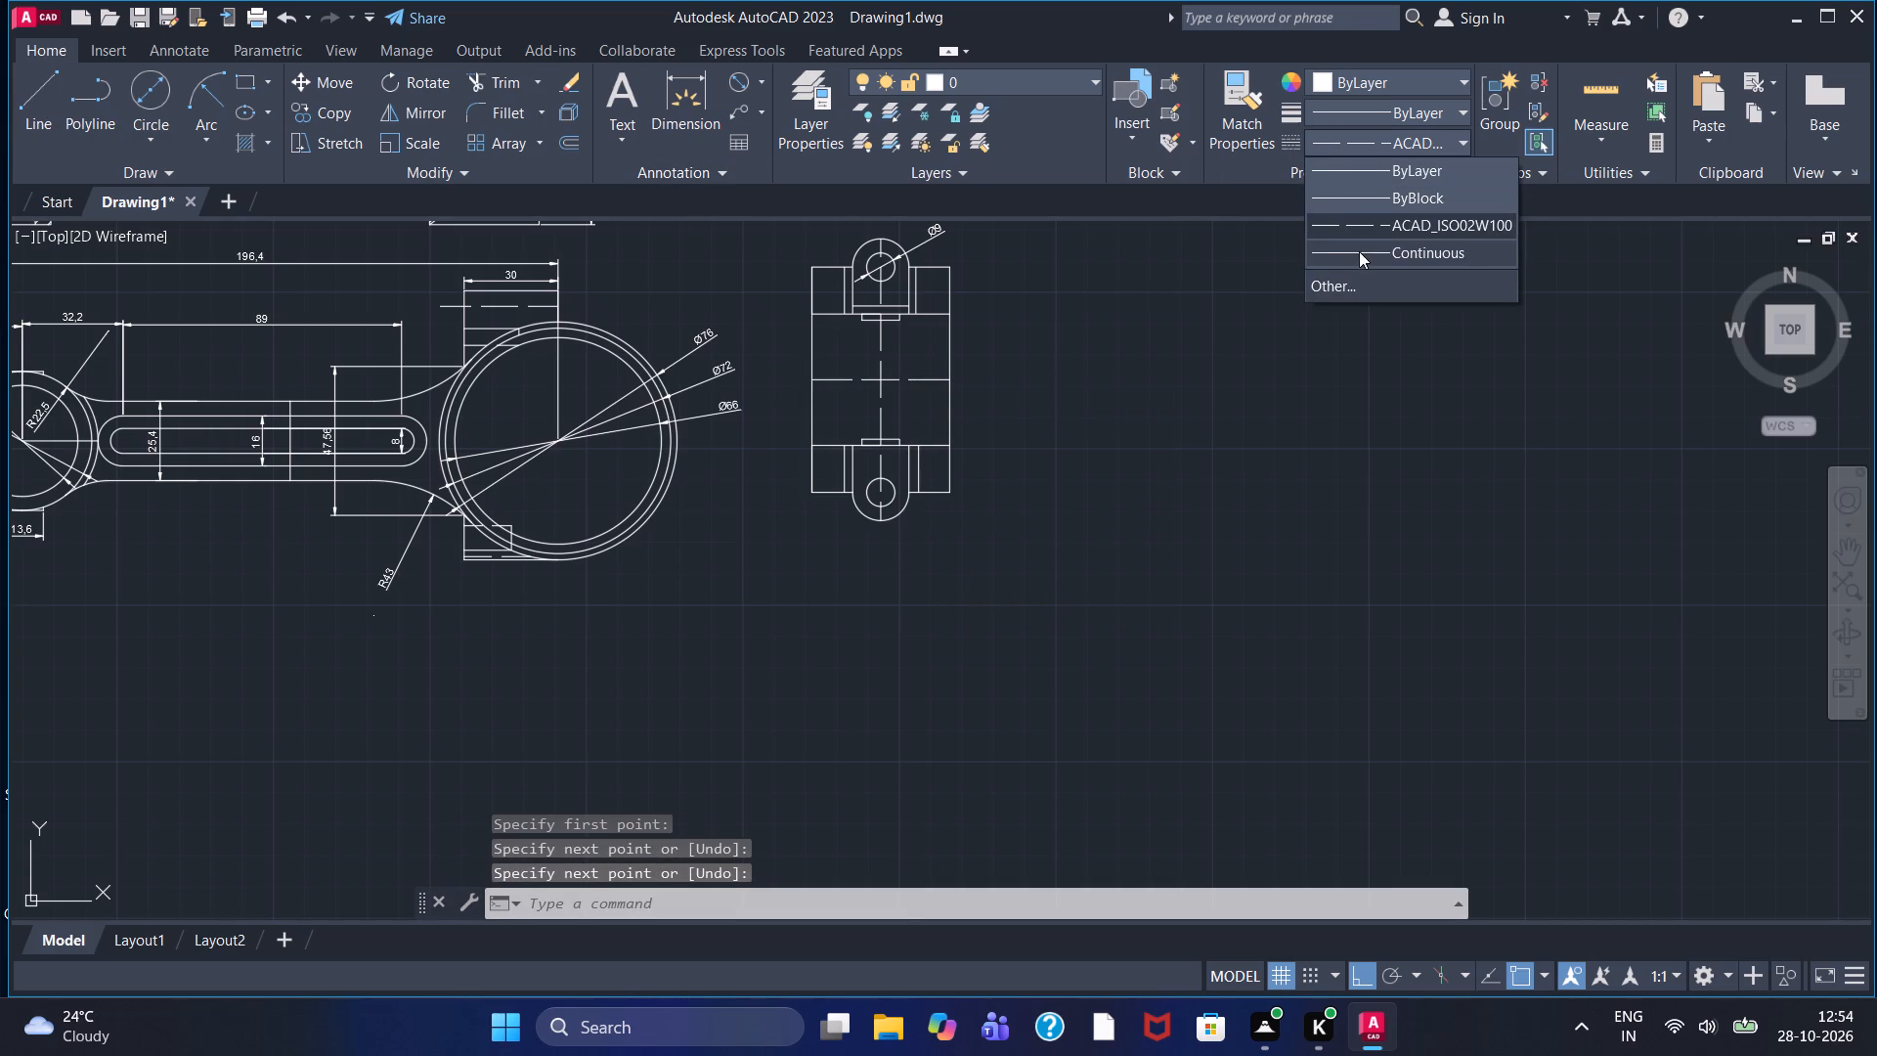
{"action": "left_click", "coordinate": [1359, 251]}
{"action": "left_click", "coordinate": [148, 84]}
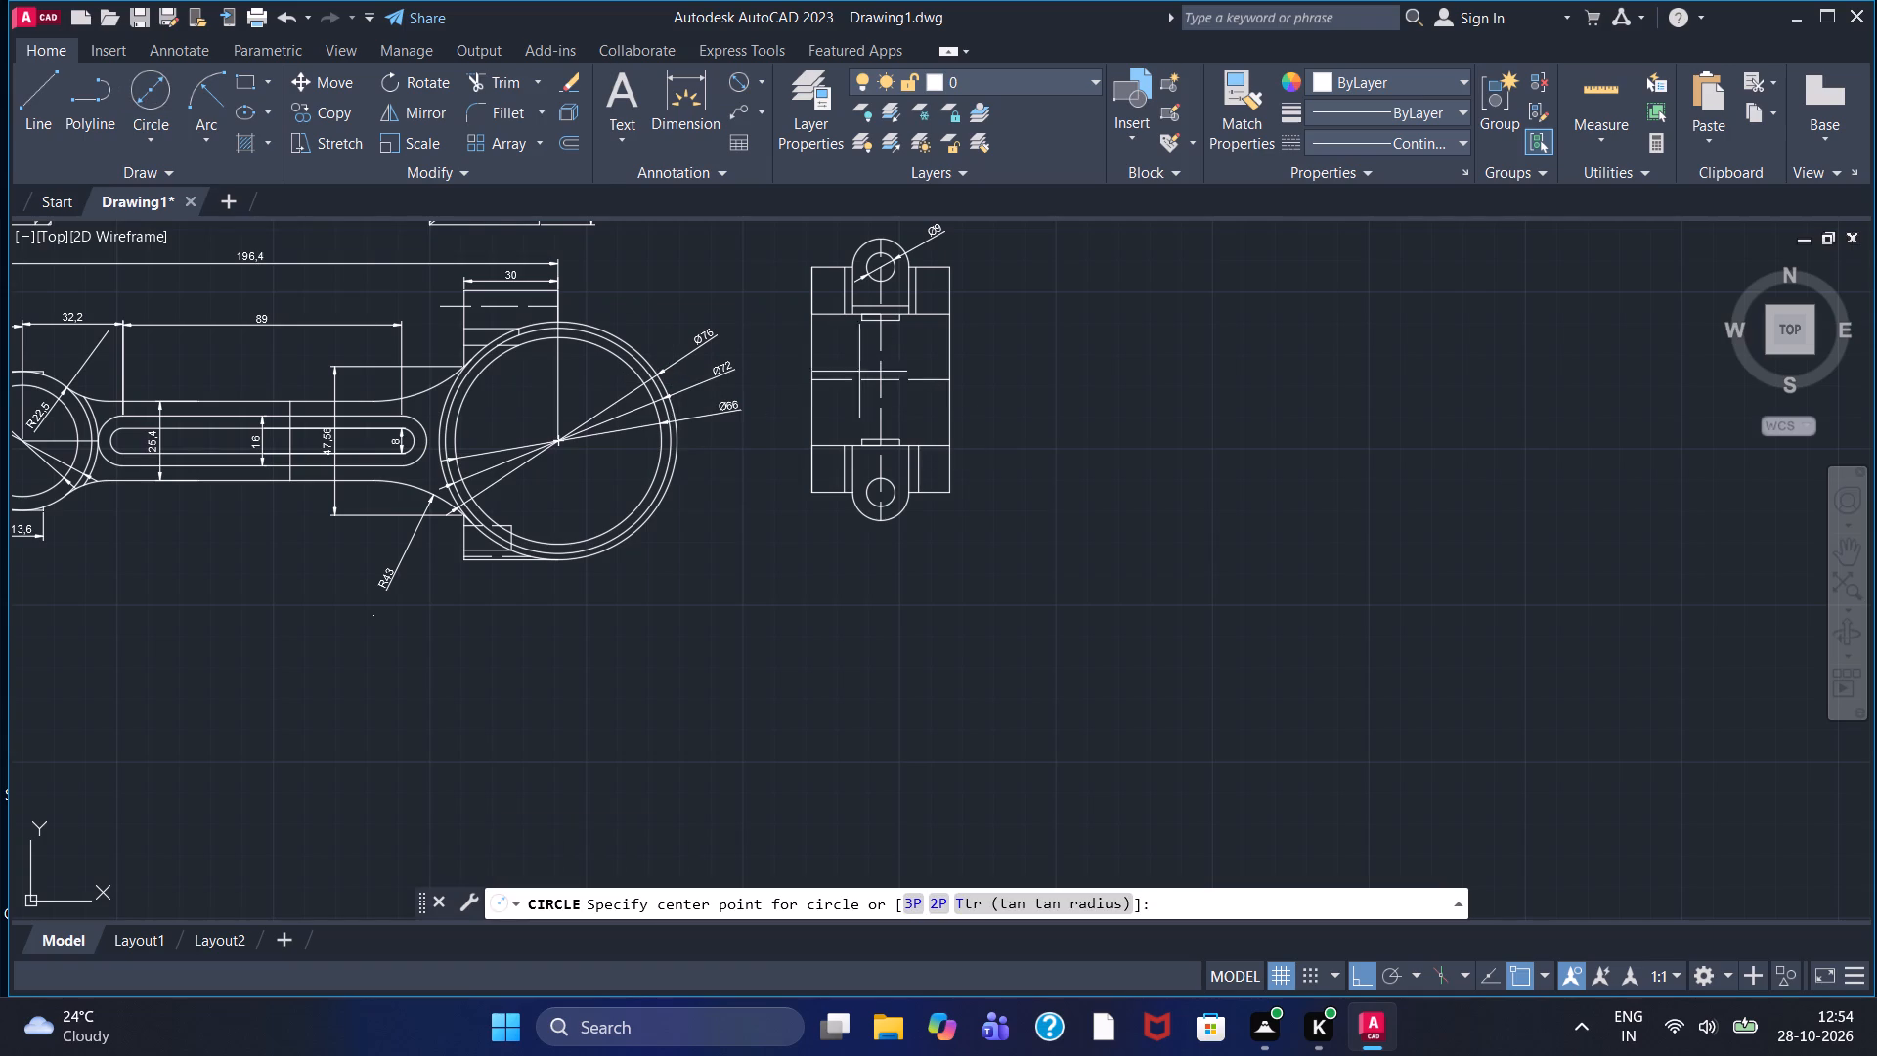
{"action": "scroll", "coordinate": [846, 367], "scroll_direction": "up", "scroll_amount": 2}
{"action": "left_click", "coordinate": [924, 401]}
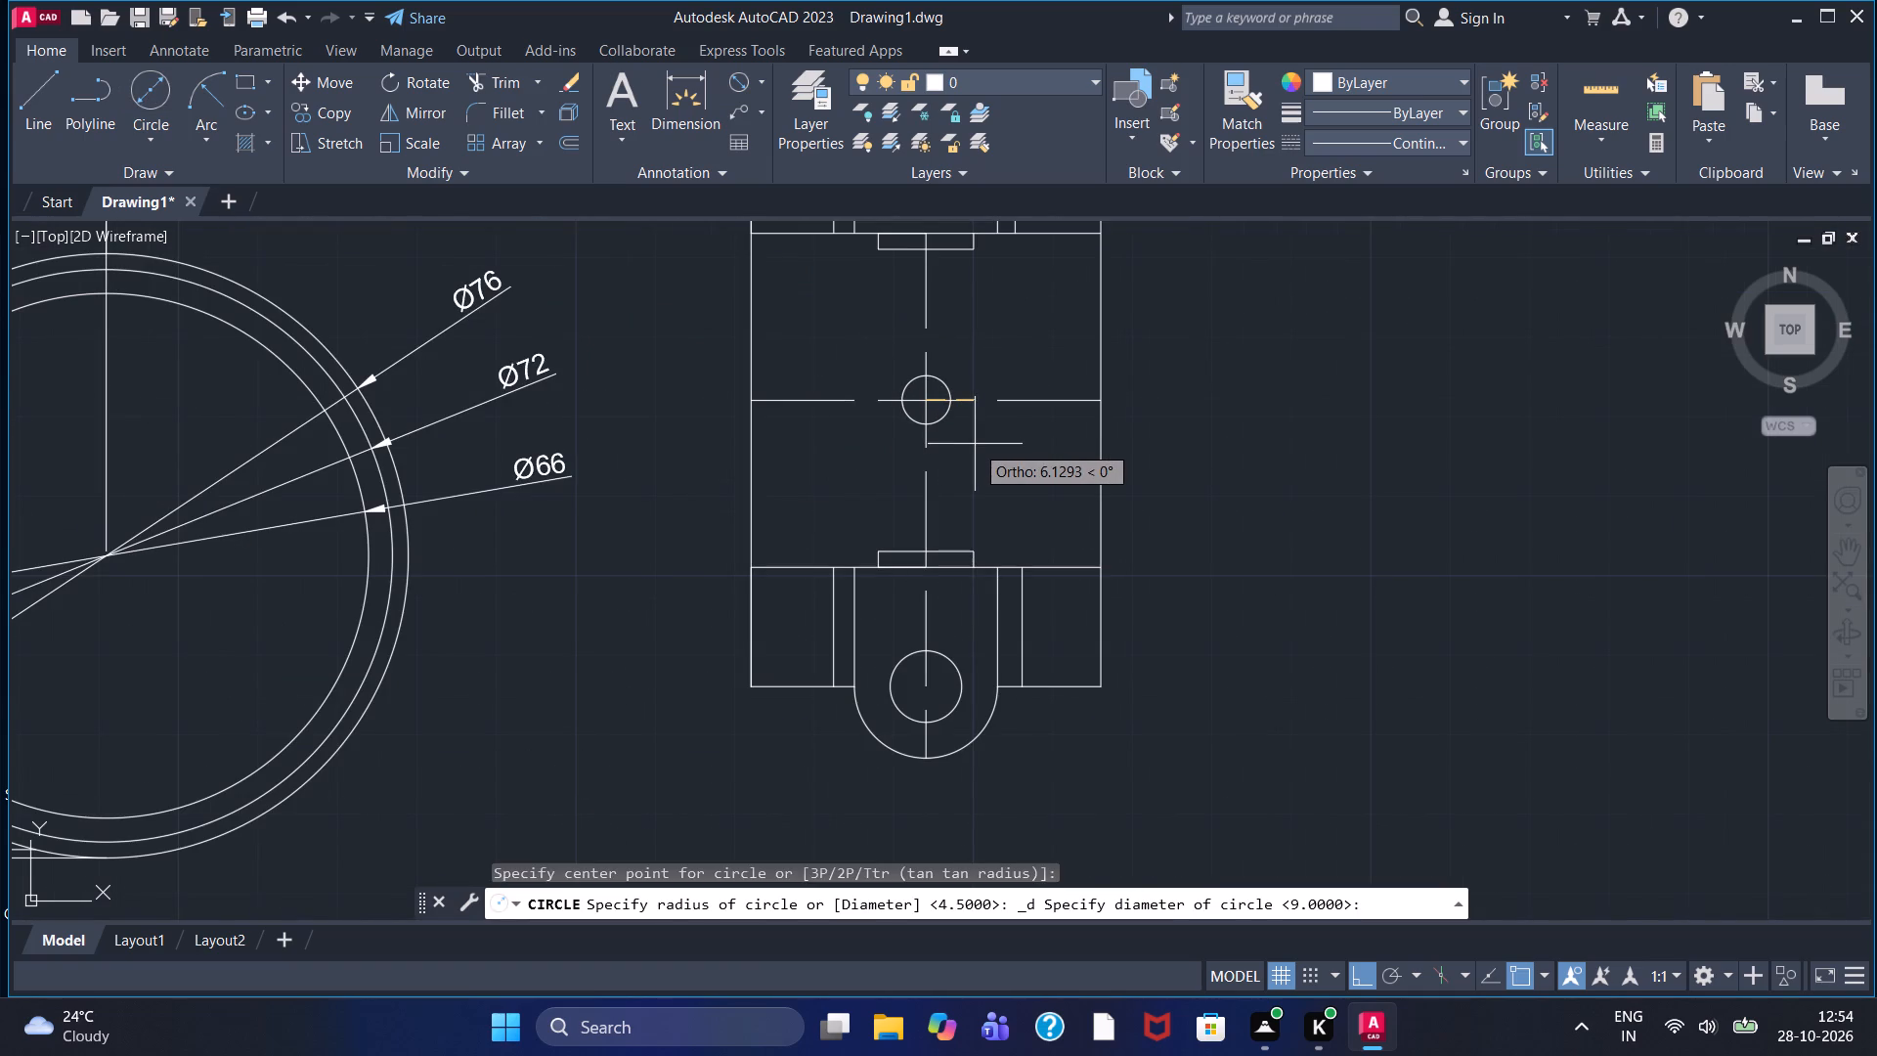
{"action": "key", "text": "6"}
{"action": "key", "text": "Return"}
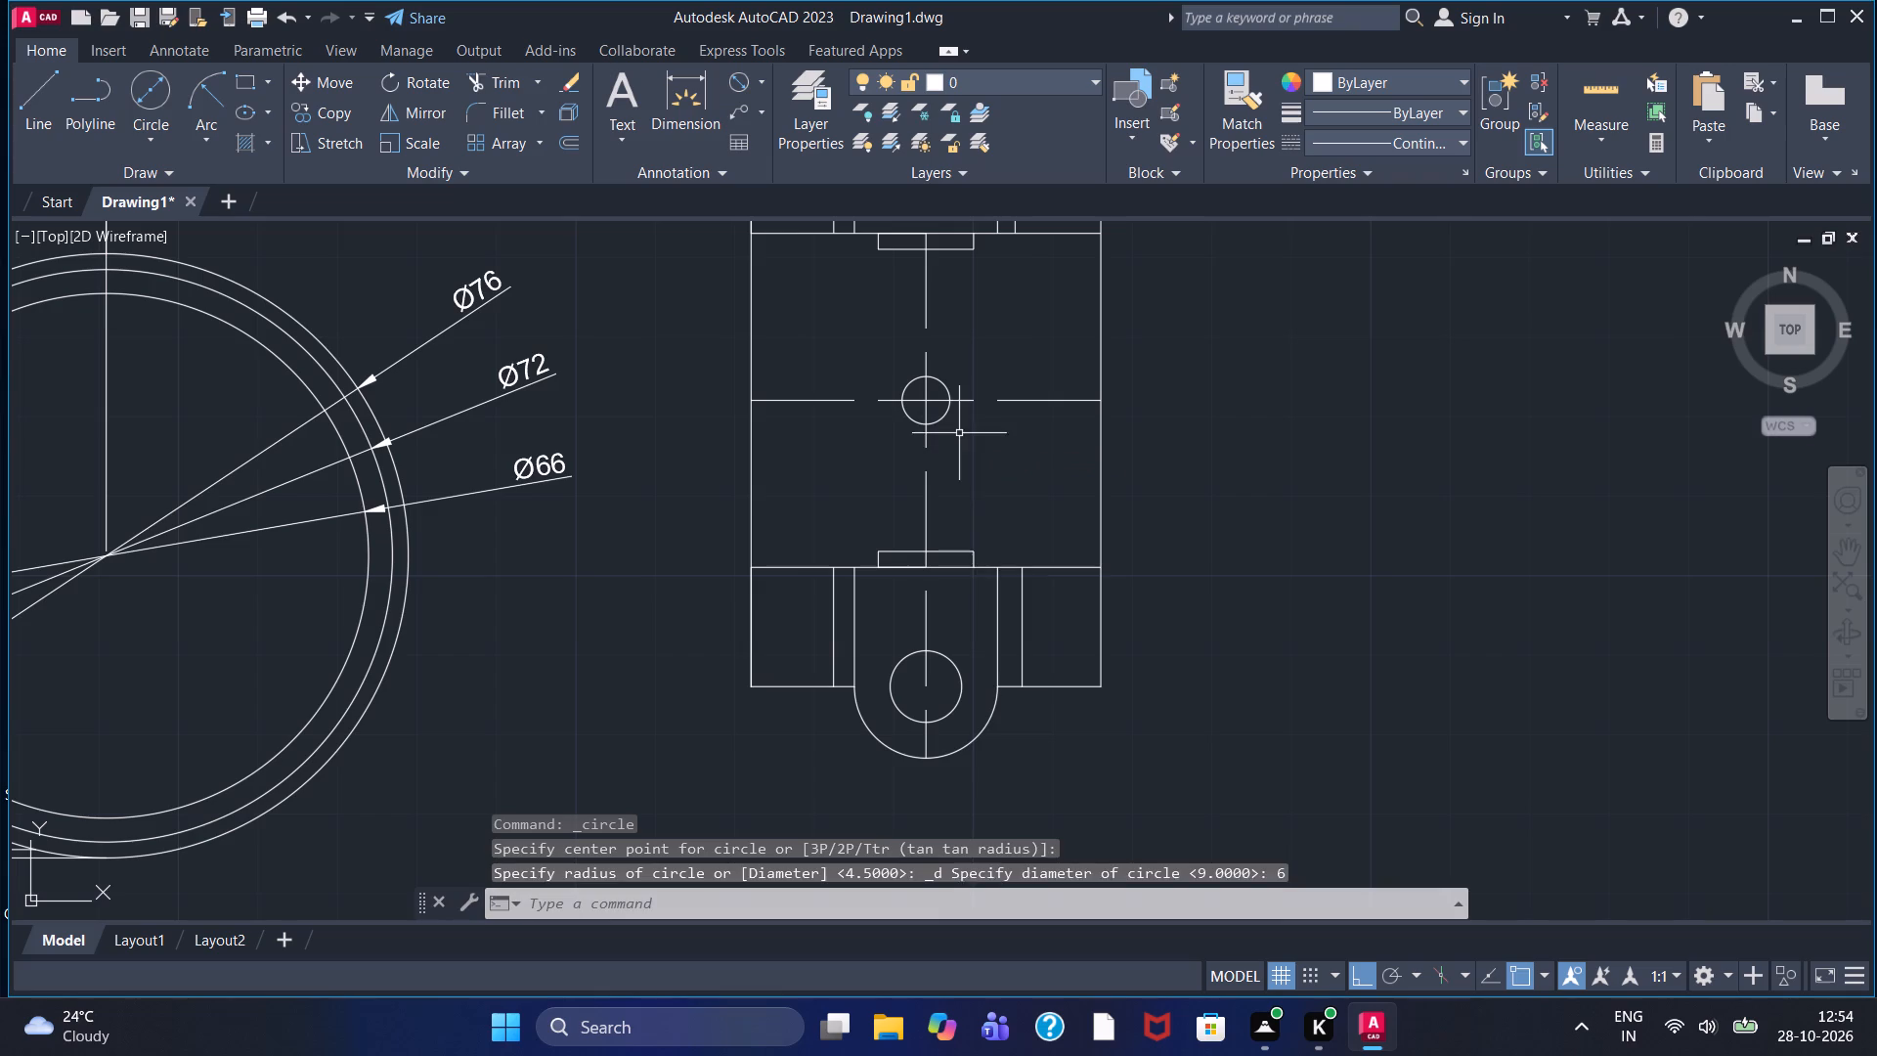
Draw a concentric circle of radius about 5.4 around the diameter 6 circle at the end view's centre.
{"action": "right_click", "coordinate": [959, 433]}
{"action": "left_click", "coordinate": [1016, 449]}
{"action": "left_click", "coordinate": [928, 406]}
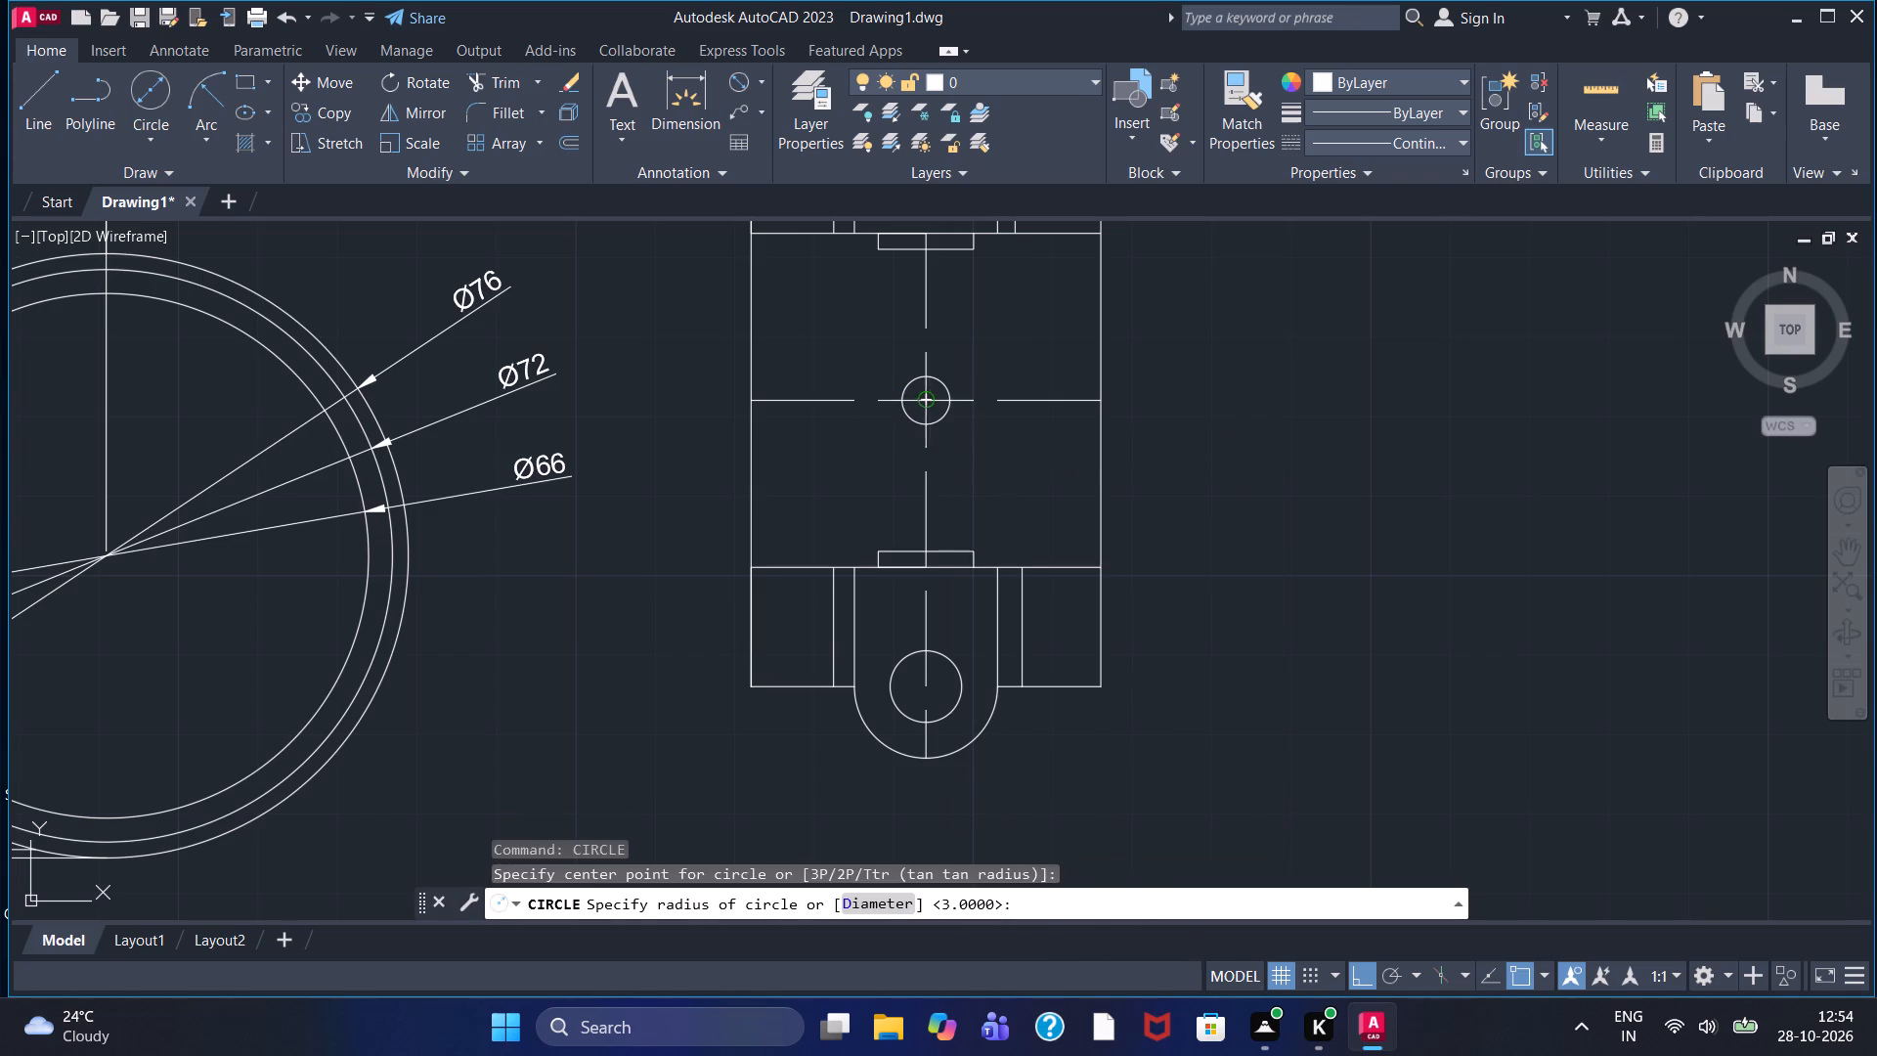
{"action": "left_click", "coordinate": [961, 443]}
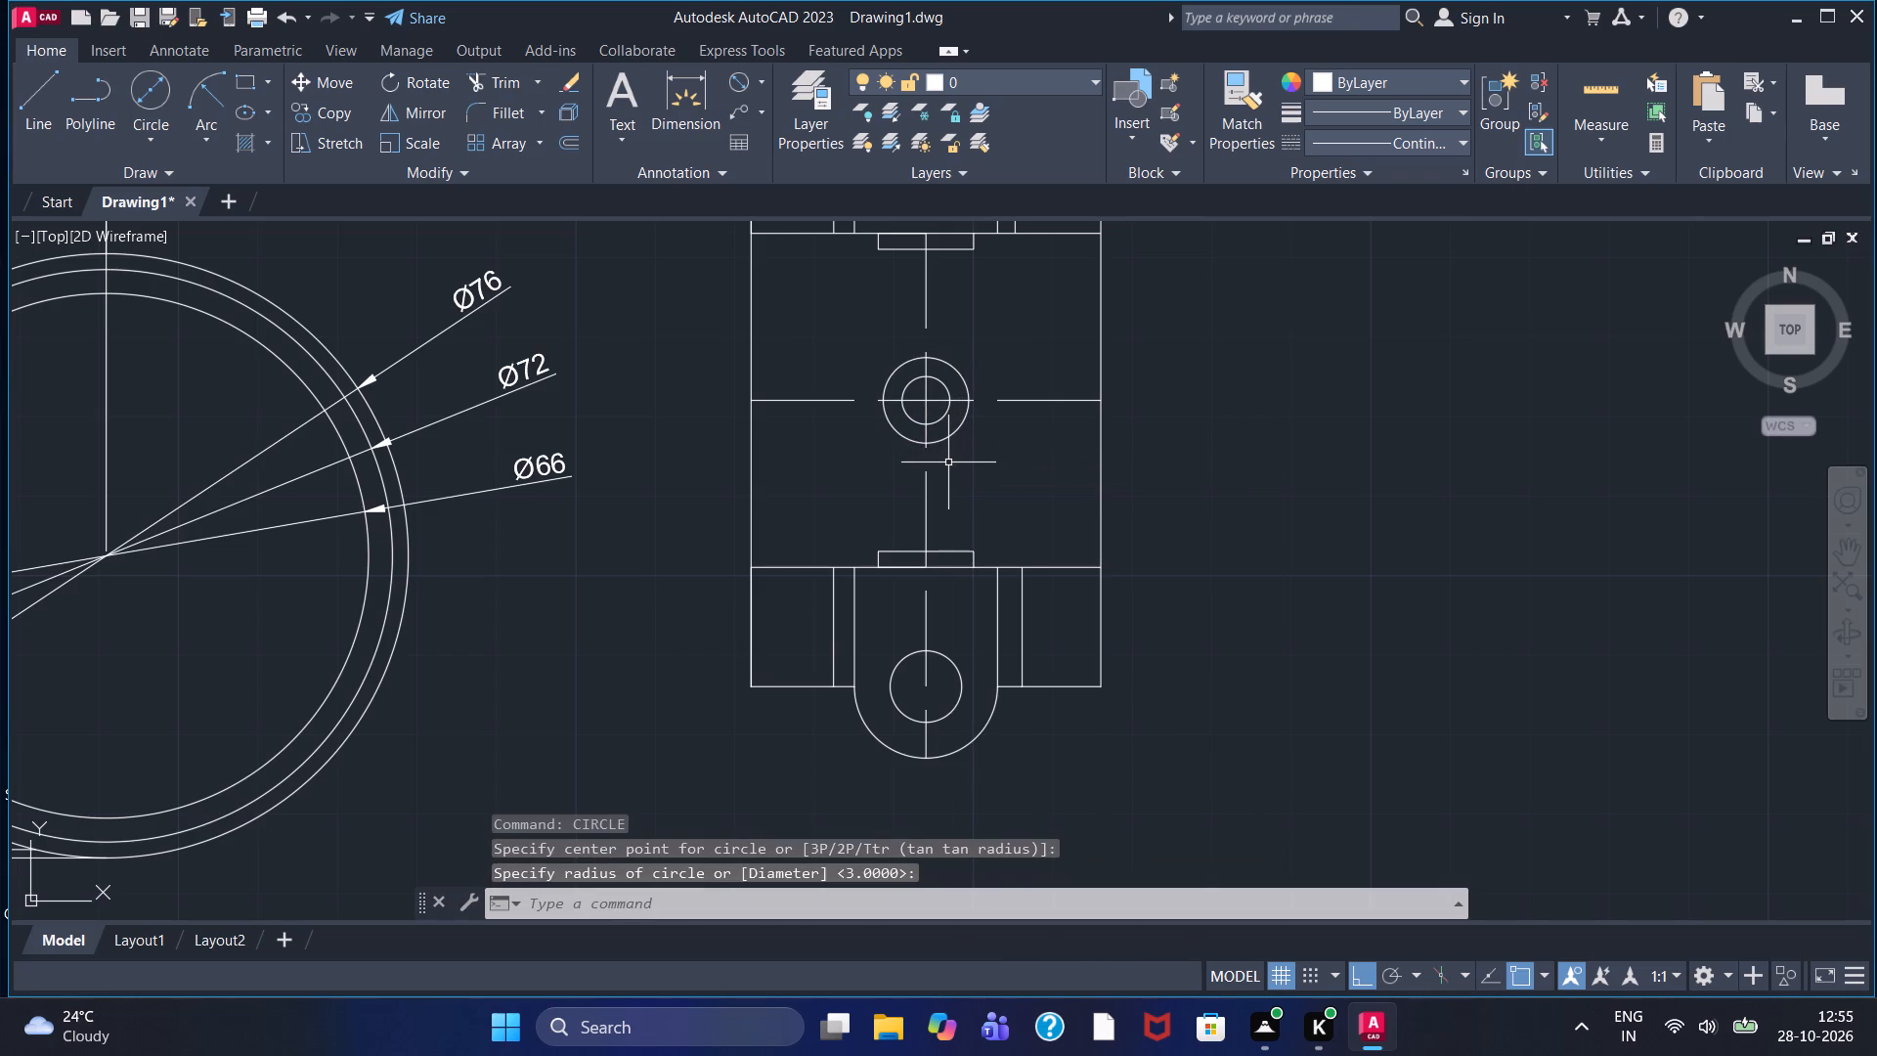
Draw a 24 by 20 rectangle of lines around the end view's central circles, starting with a 12-long line outward from their centre.
{"action": "left_click", "coordinate": [20, 133]}
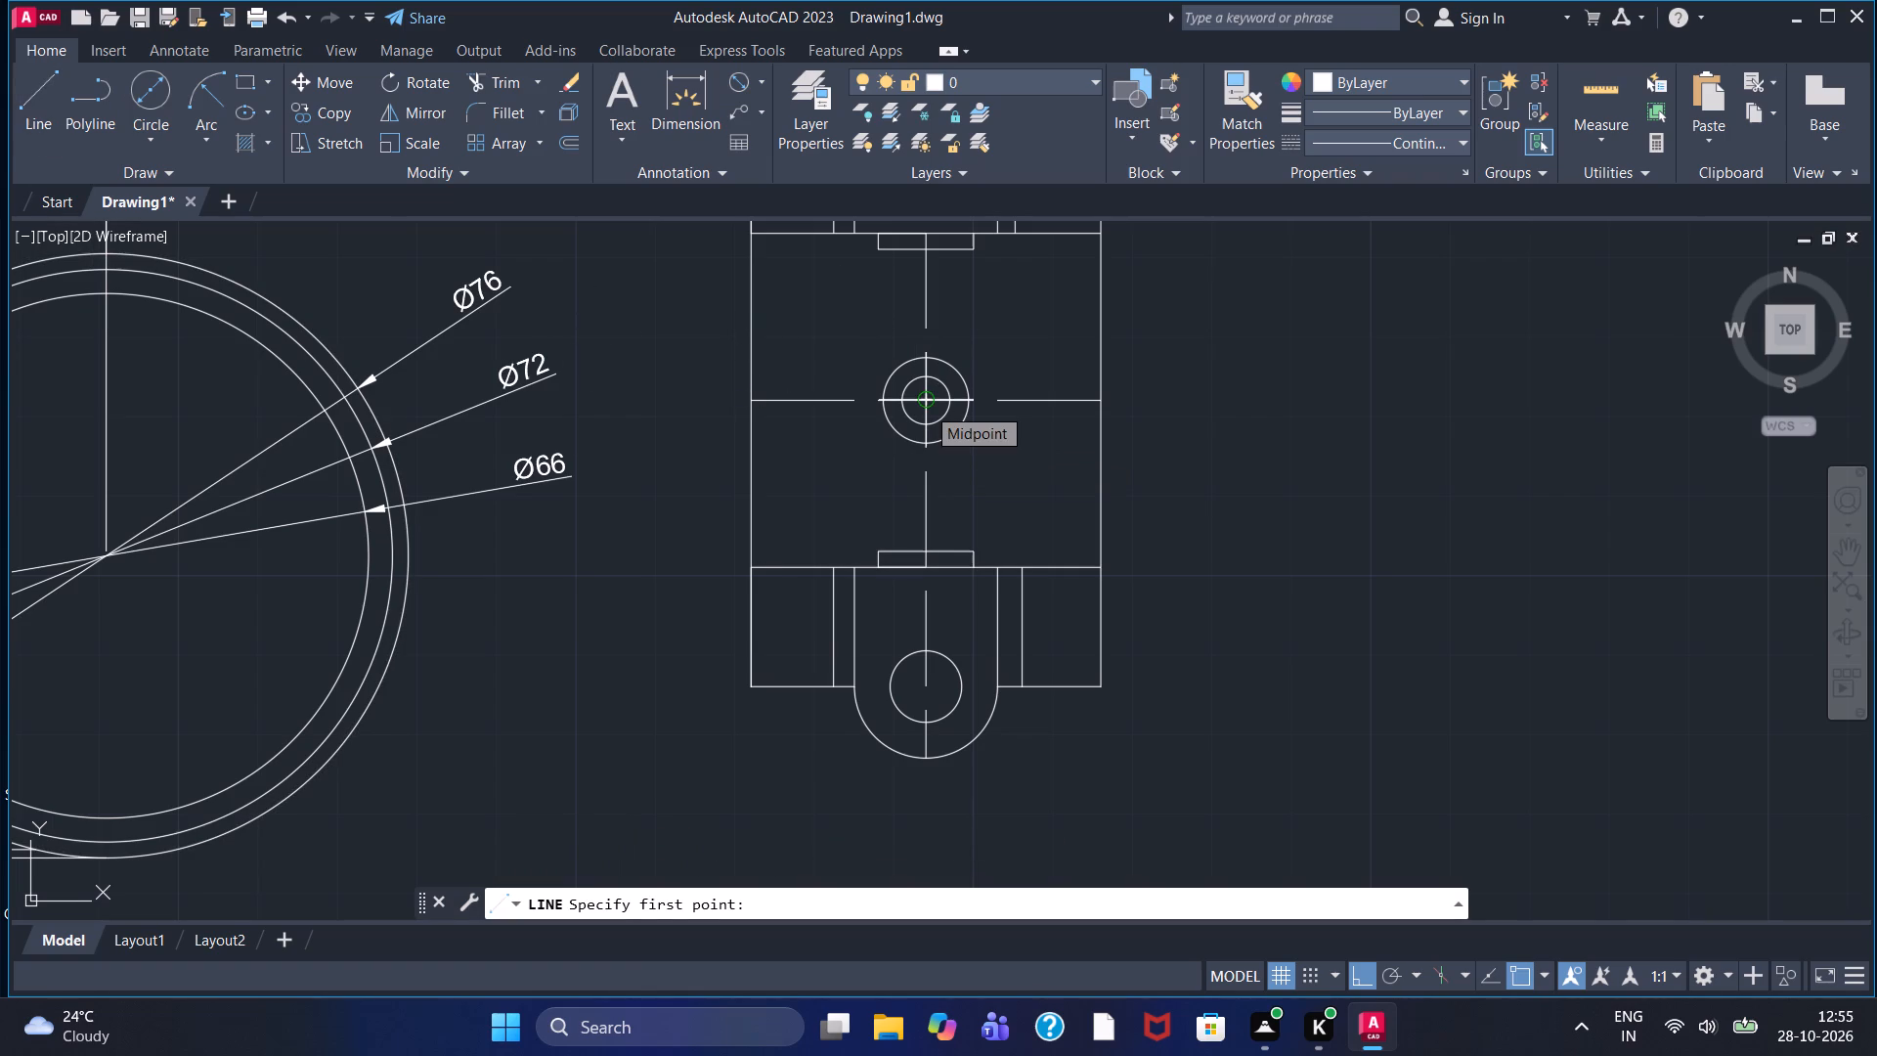
{"action": "left_click", "coordinate": [926, 406]}
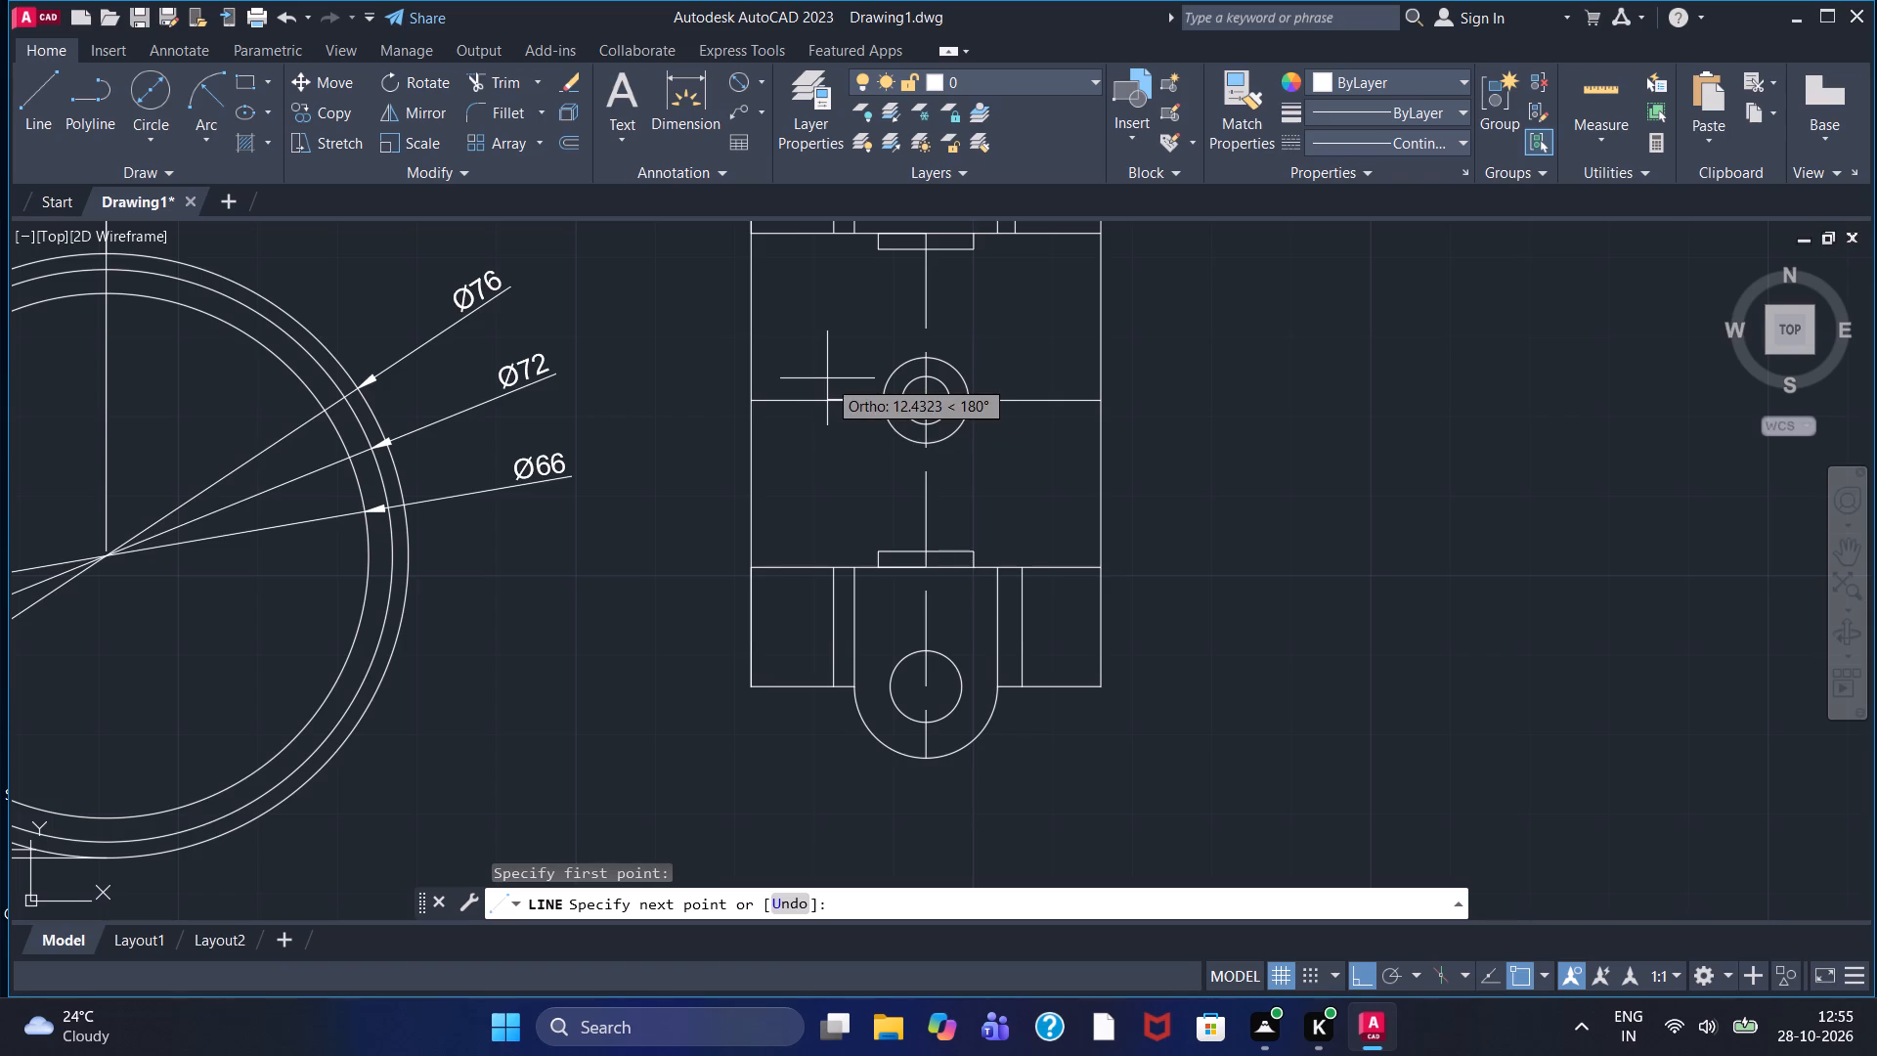
{"action": "type", "text": "12"}
{"action": "key", "text": "Return"}
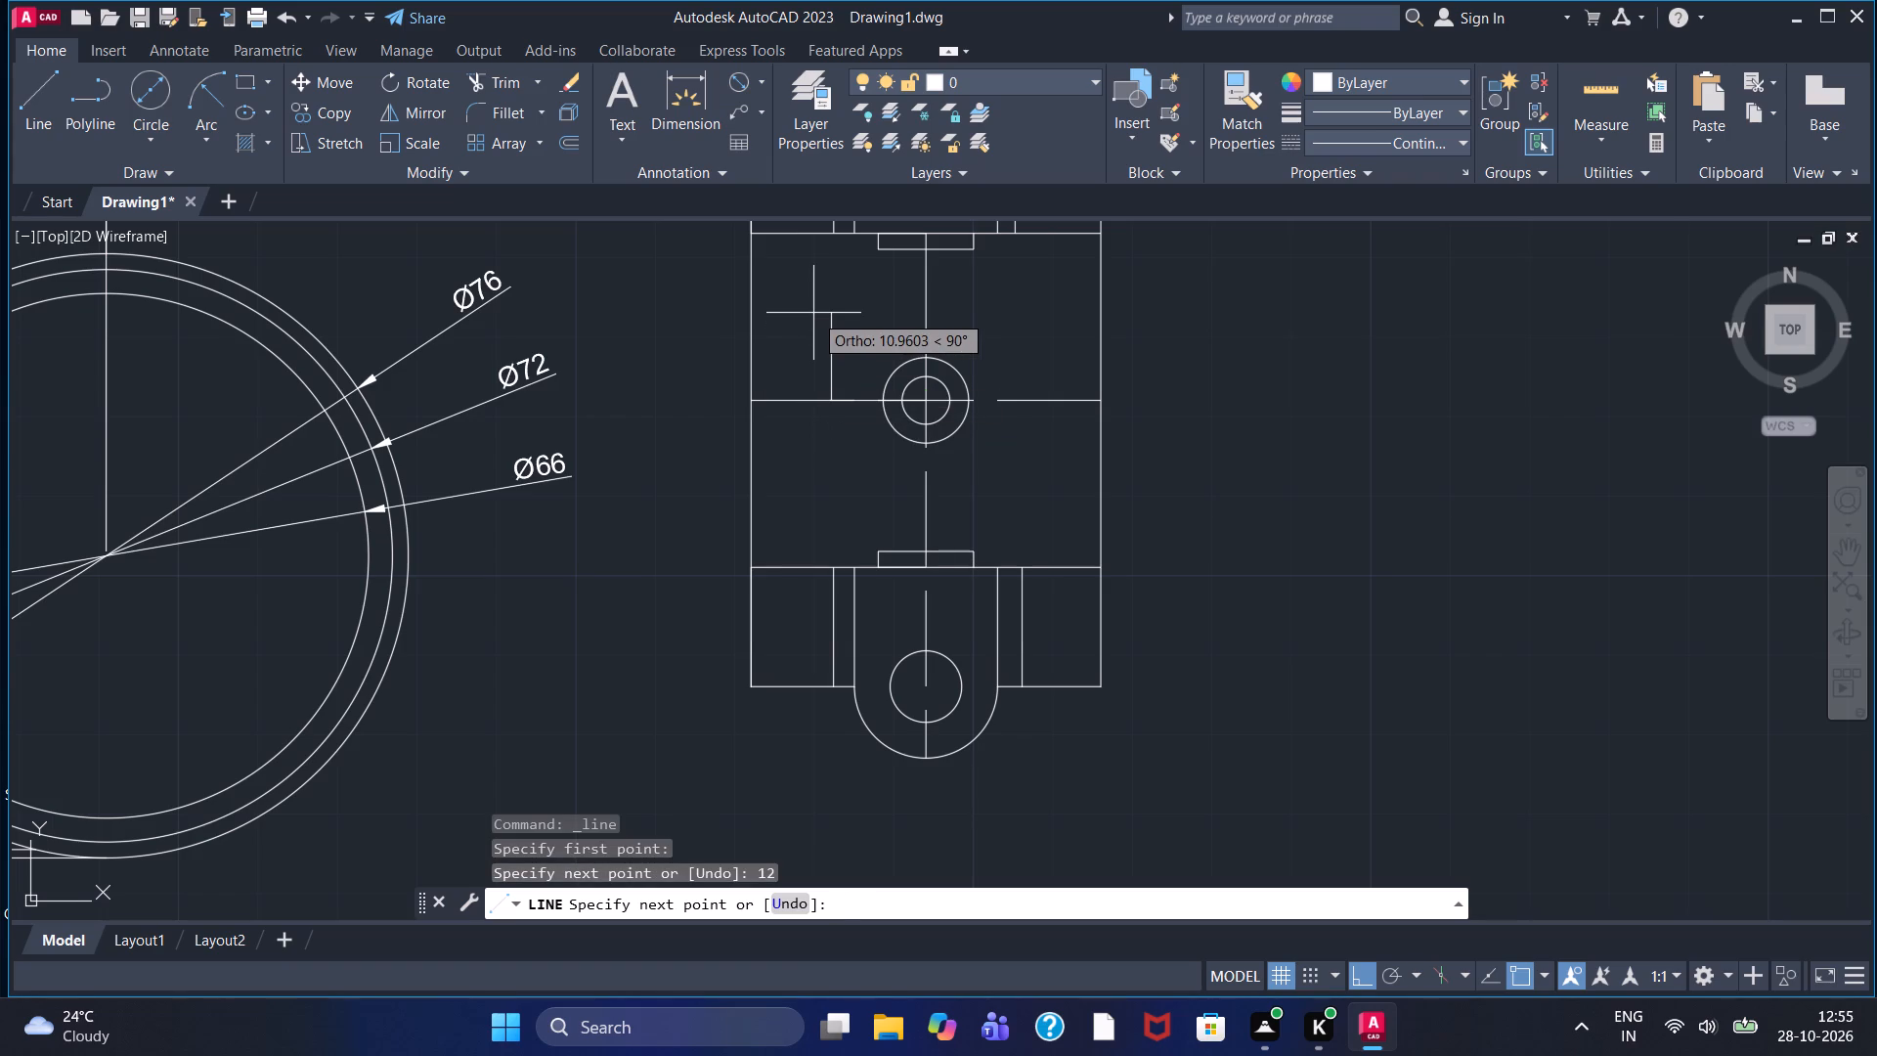
{"action": "key", "text": "1"}
{"action": "key", "text": "0"}
{"action": "key", "text": "Return"}
{"action": "type", "text": "24"}
{"action": "key", "text": "Return"}
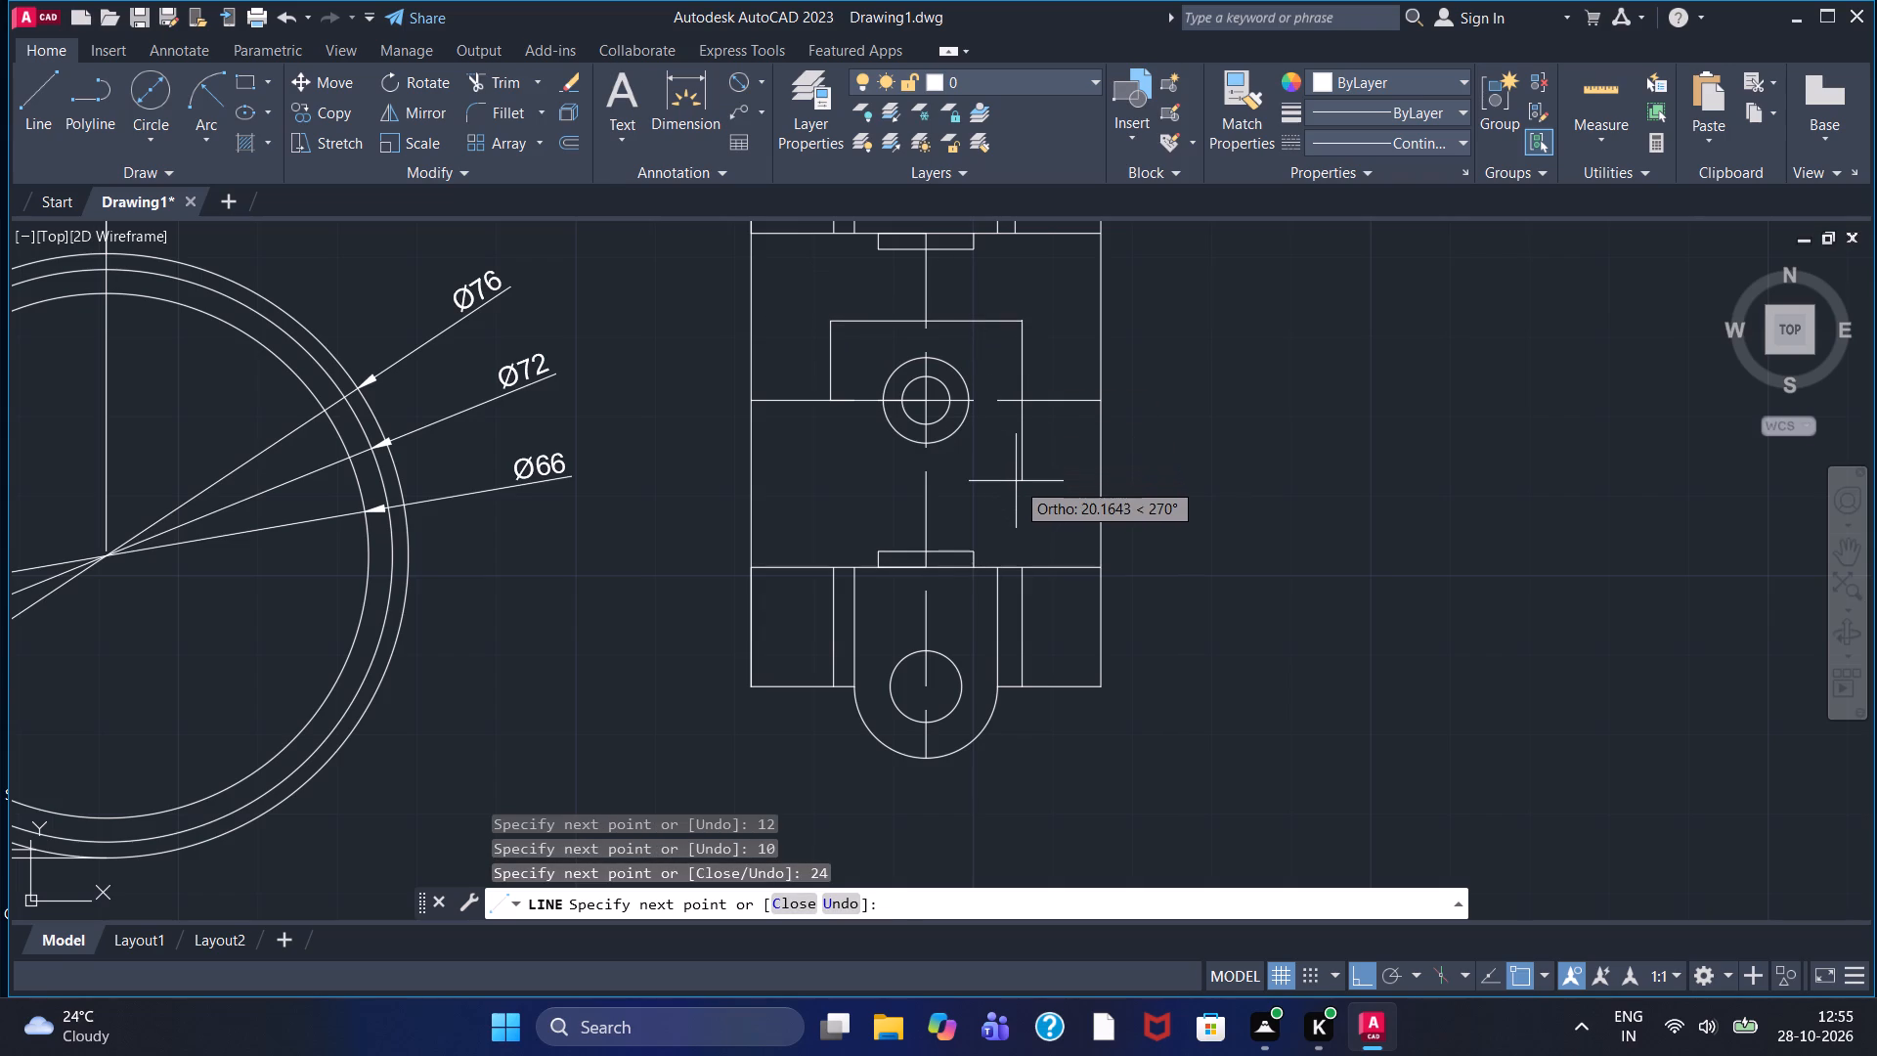
{"action": "key", "text": "2"}
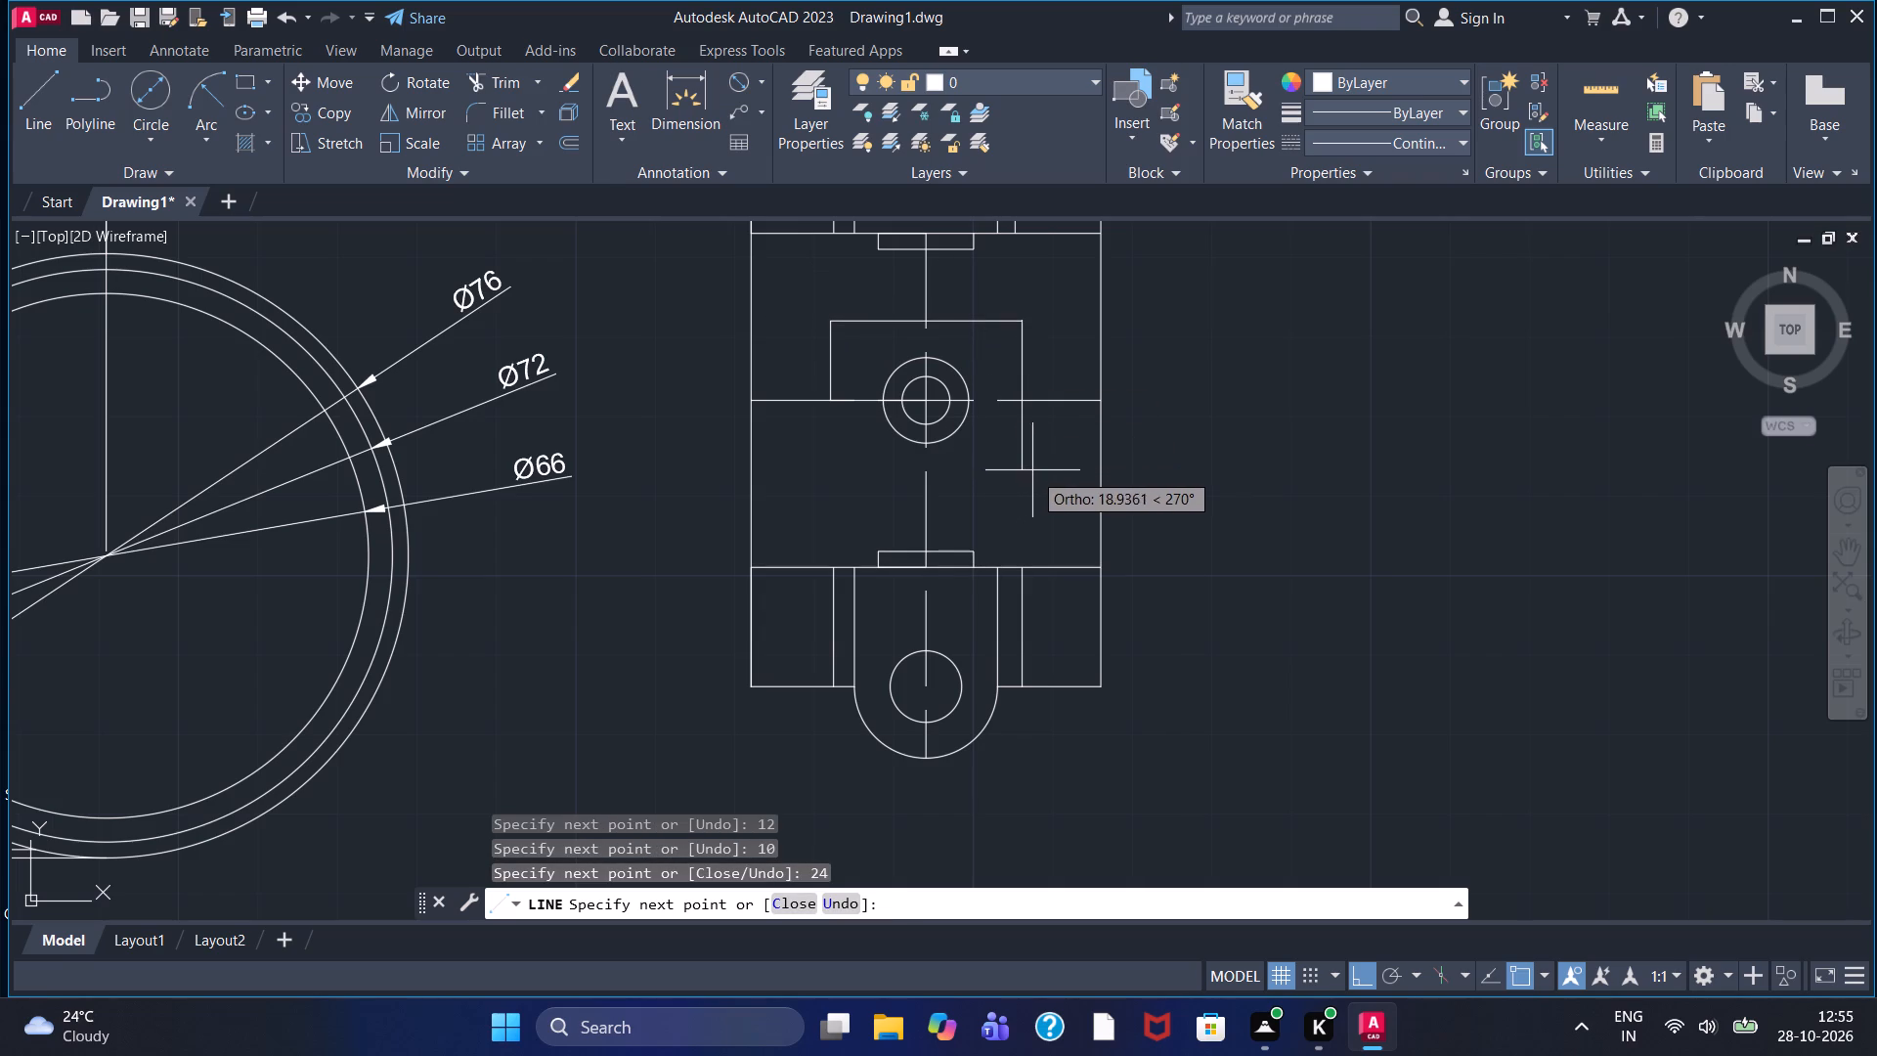
{"action": "key", "text": "0"}
{"action": "key", "text": "Return"}
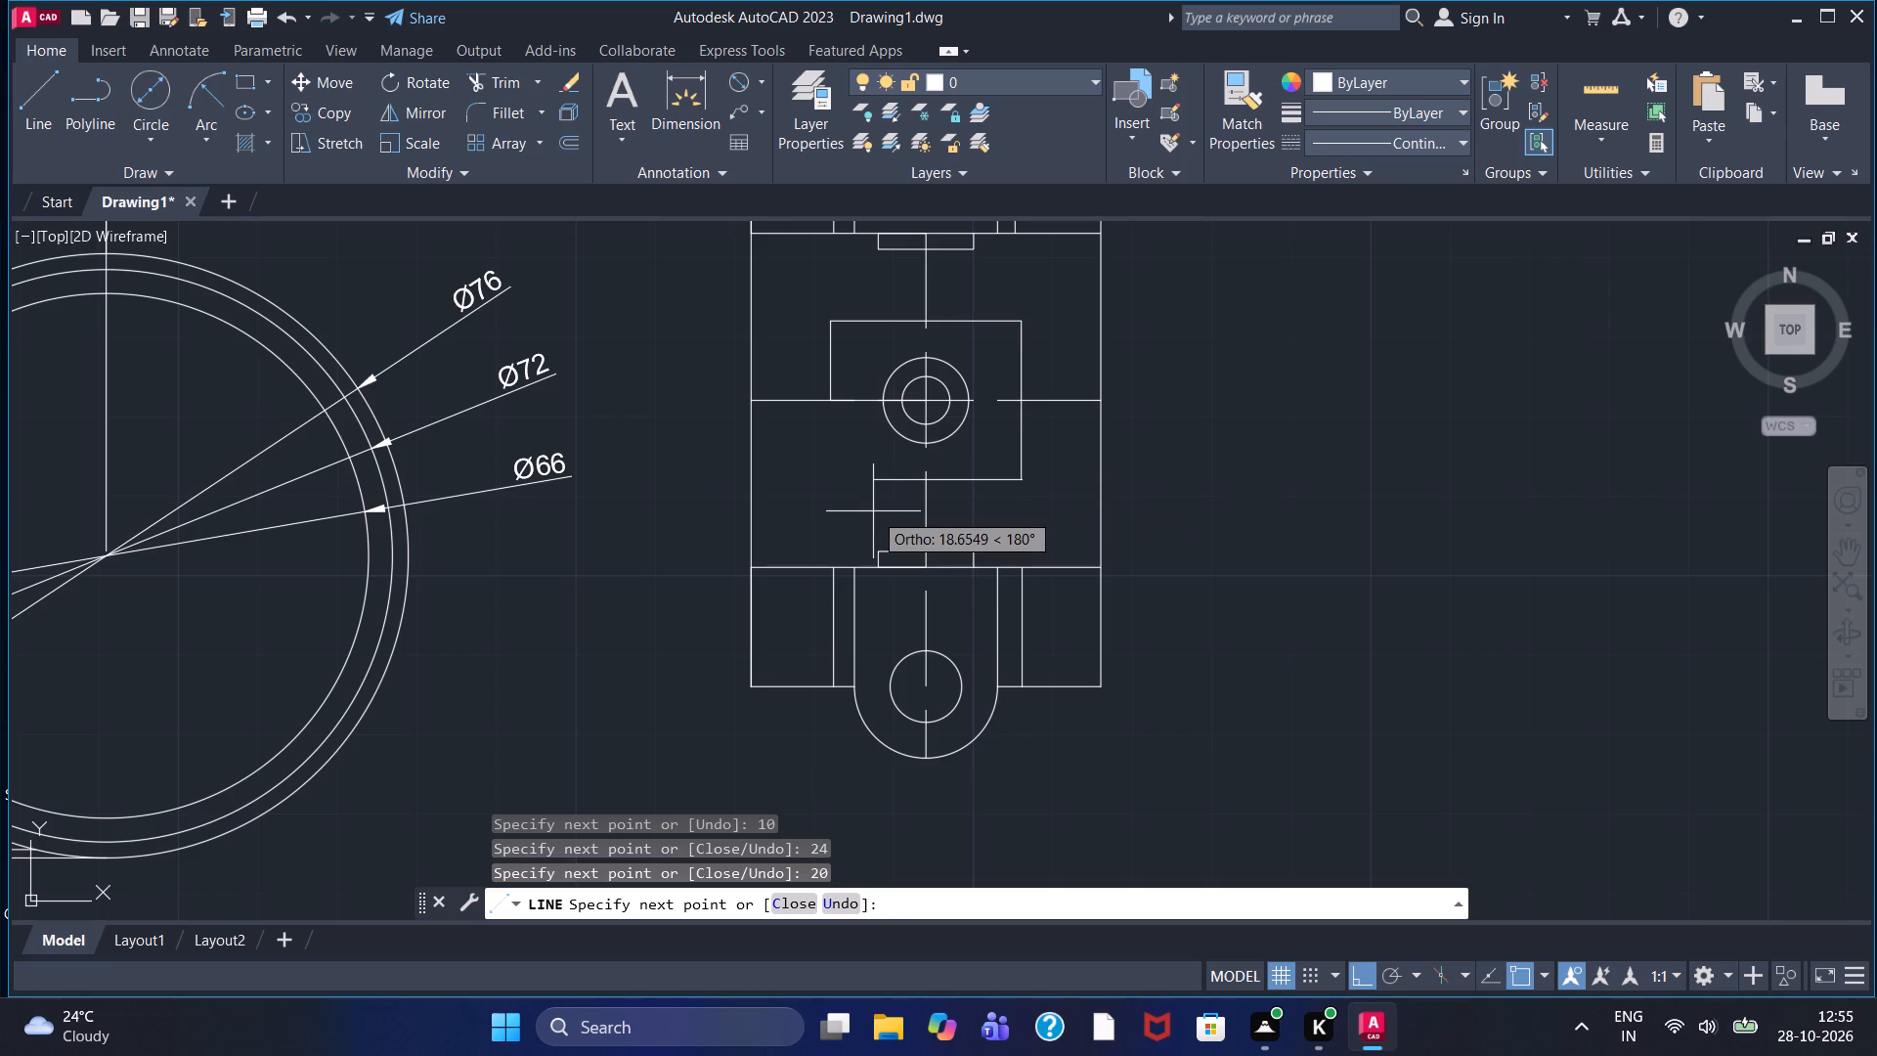
{"action": "key", "text": "2"}
{"action": "key", "text": "4"}
{"action": "key", "text": "Return"}
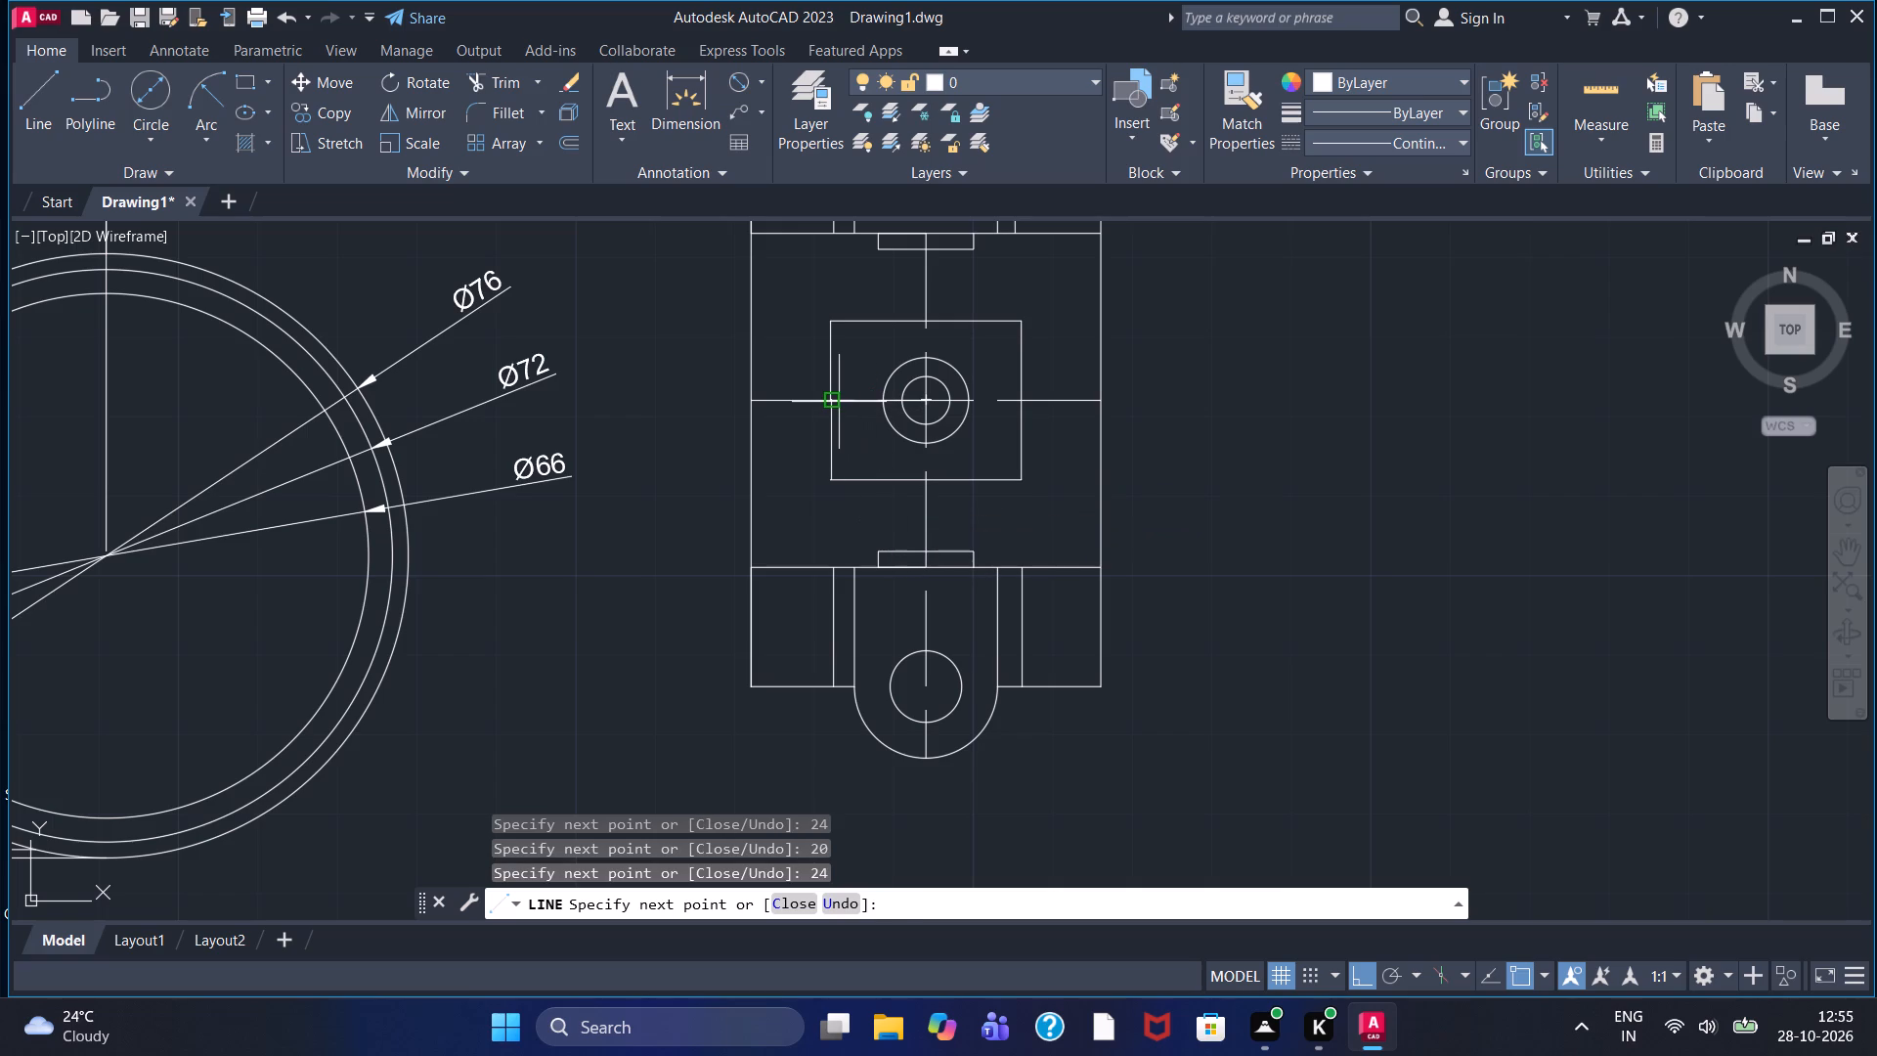
{"action": "left_click", "coordinate": [839, 402]}
{"action": "right_click", "coordinate": [839, 402]}
{"action": "left_click", "coordinate": [866, 420]}
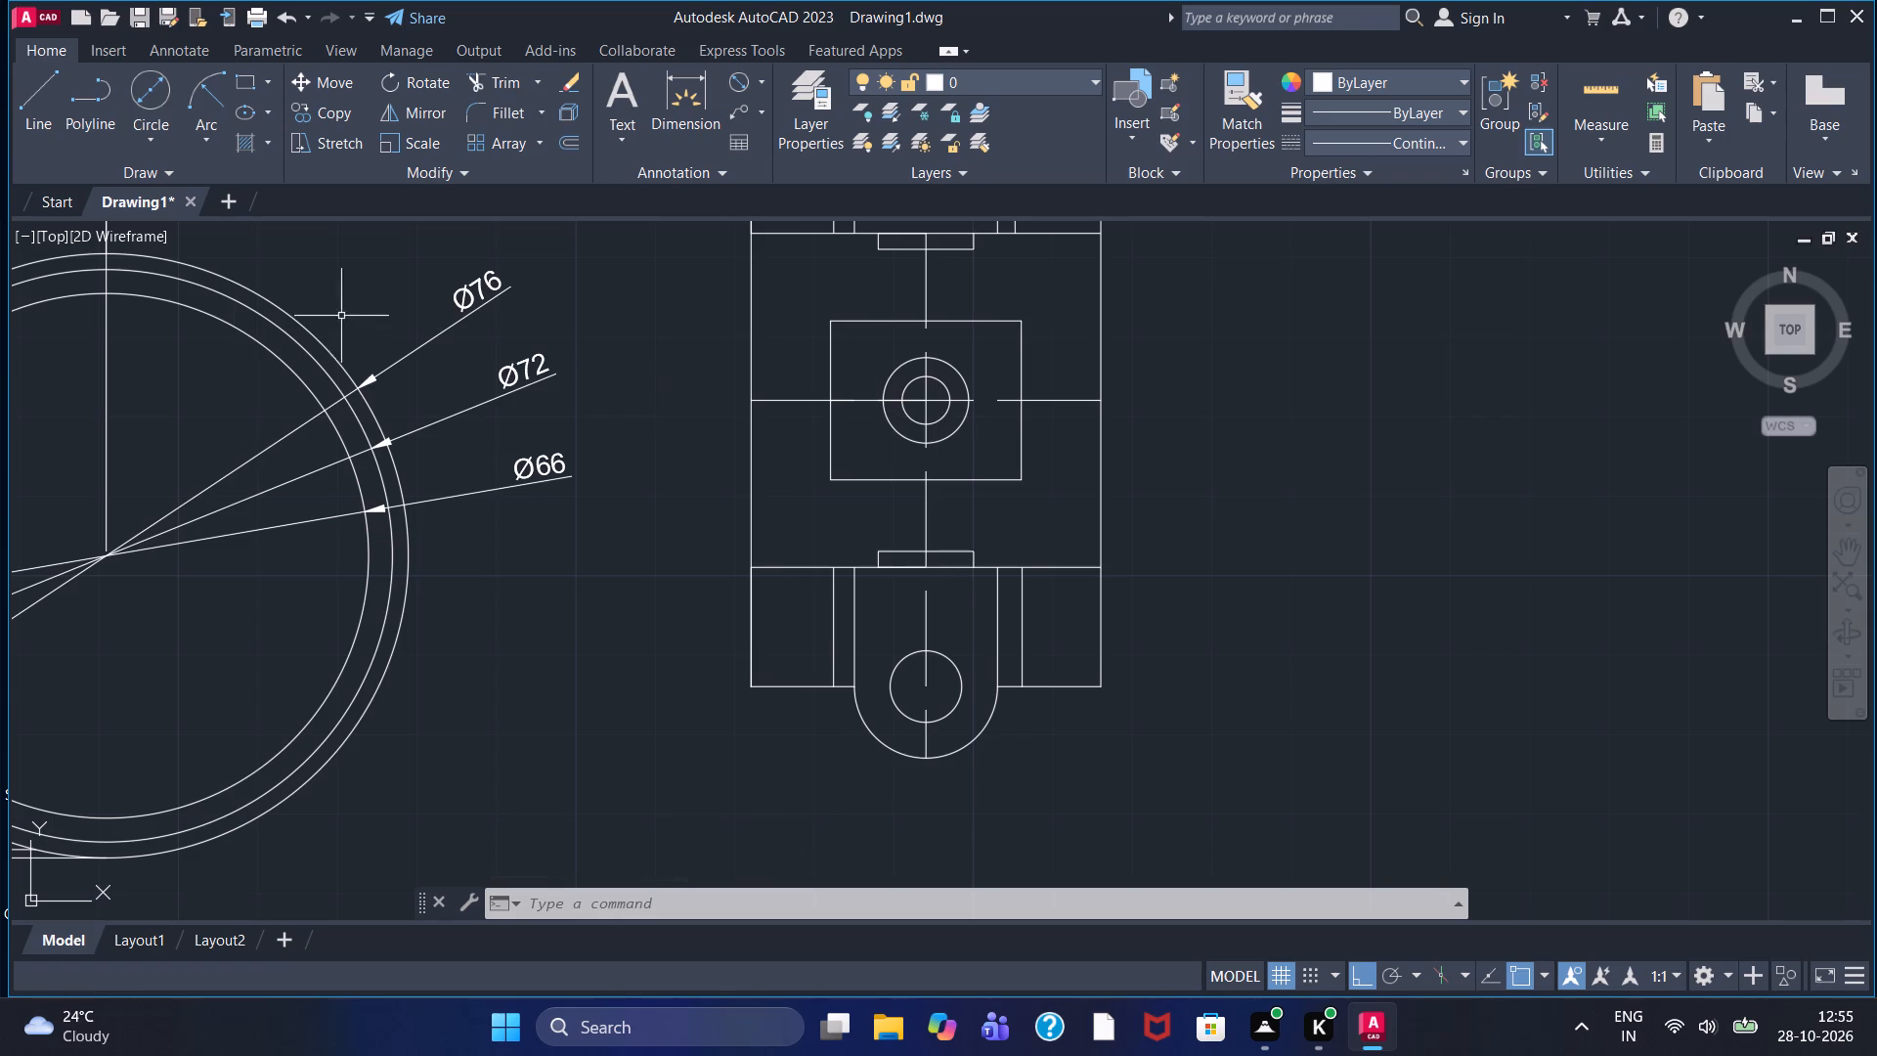
Offset the central rectangle's bottom and top edges slightly inward using the Through option.
{"action": "double_click", "coordinate": [569, 129]}
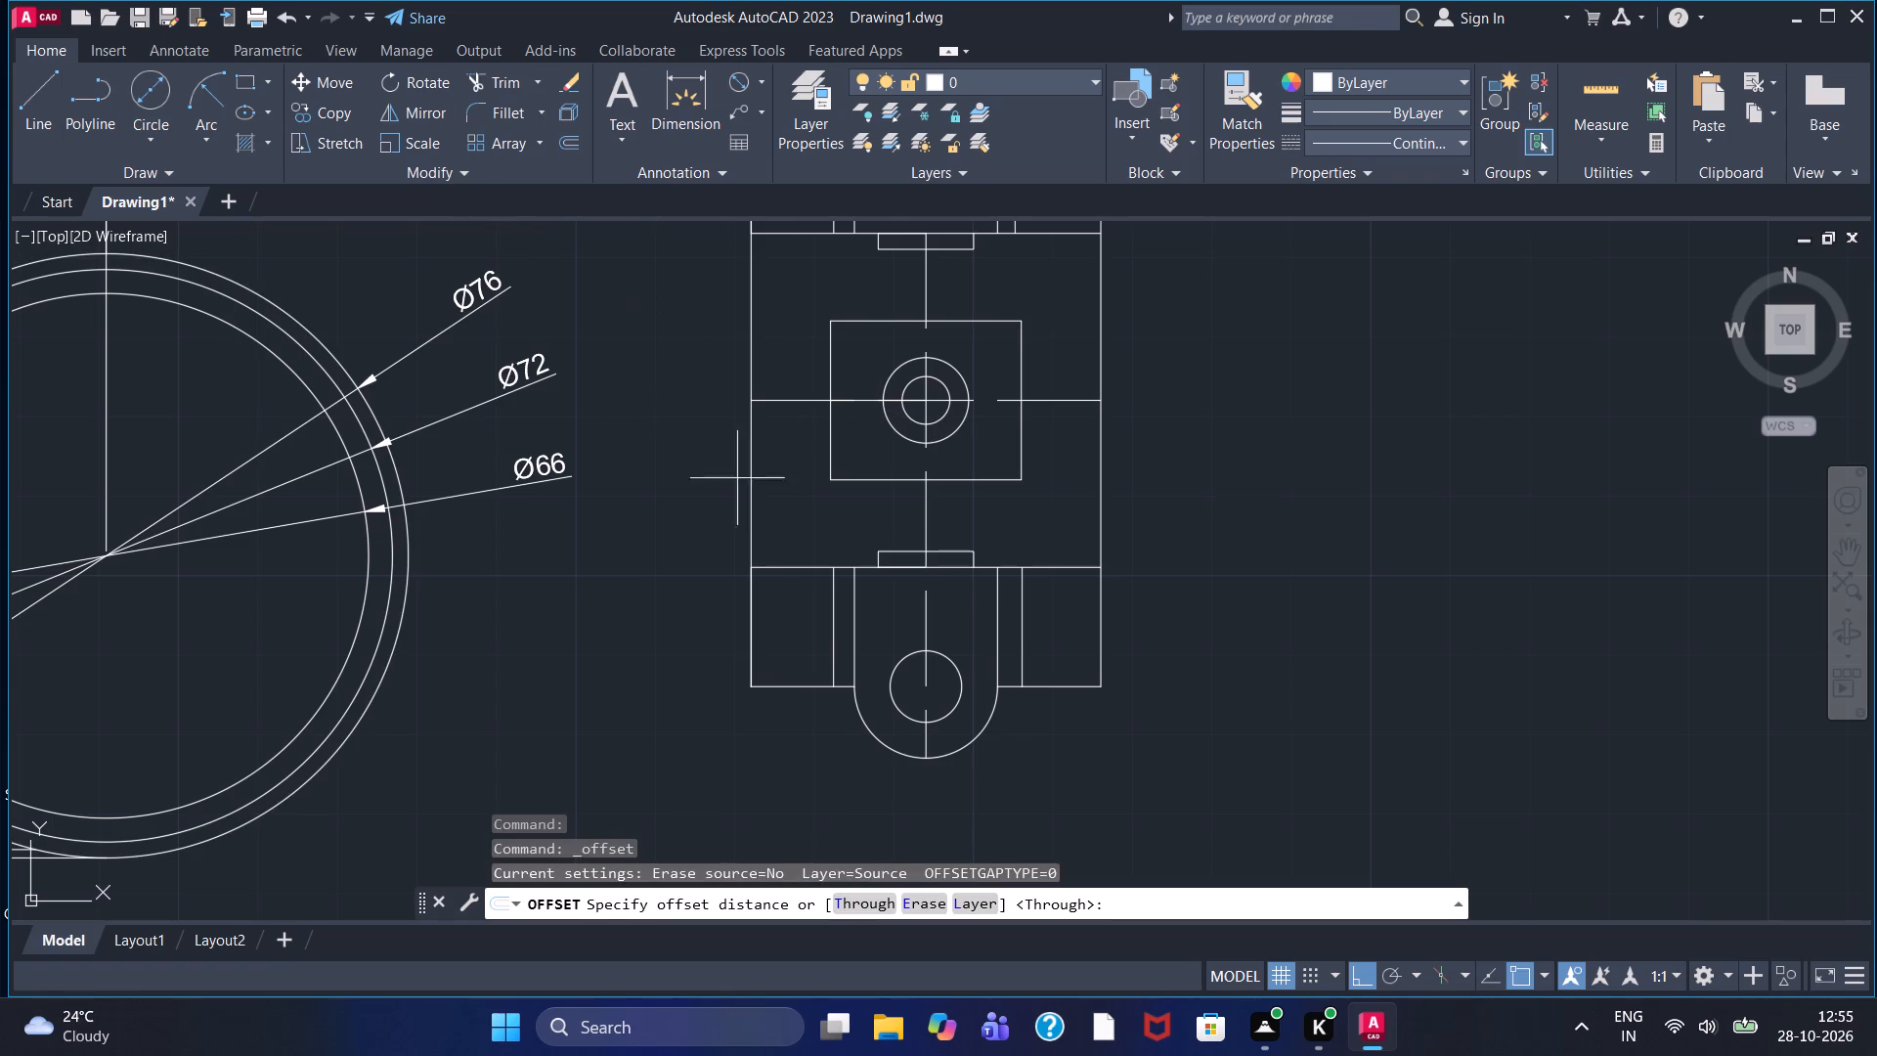
{"action": "left_click", "coordinate": [871, 901]}
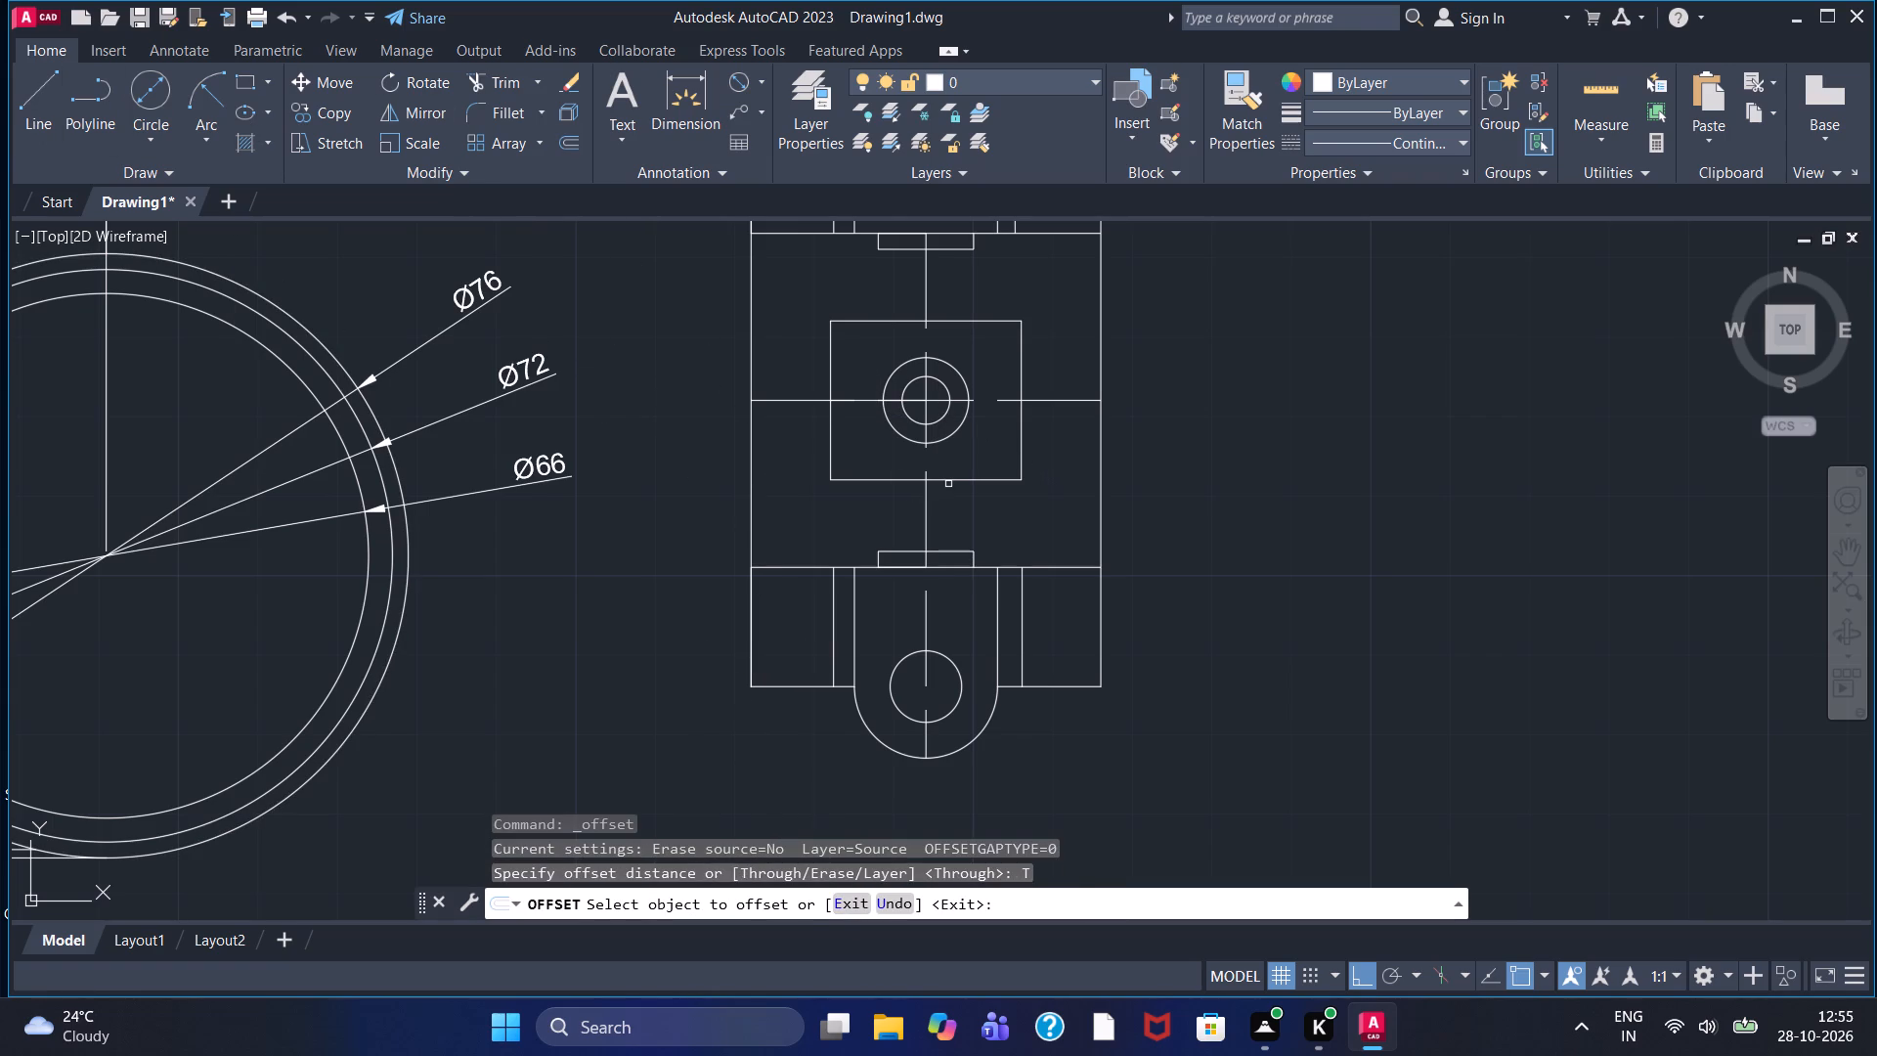
{"action": "left_click", "coordinate": [953, 481]}
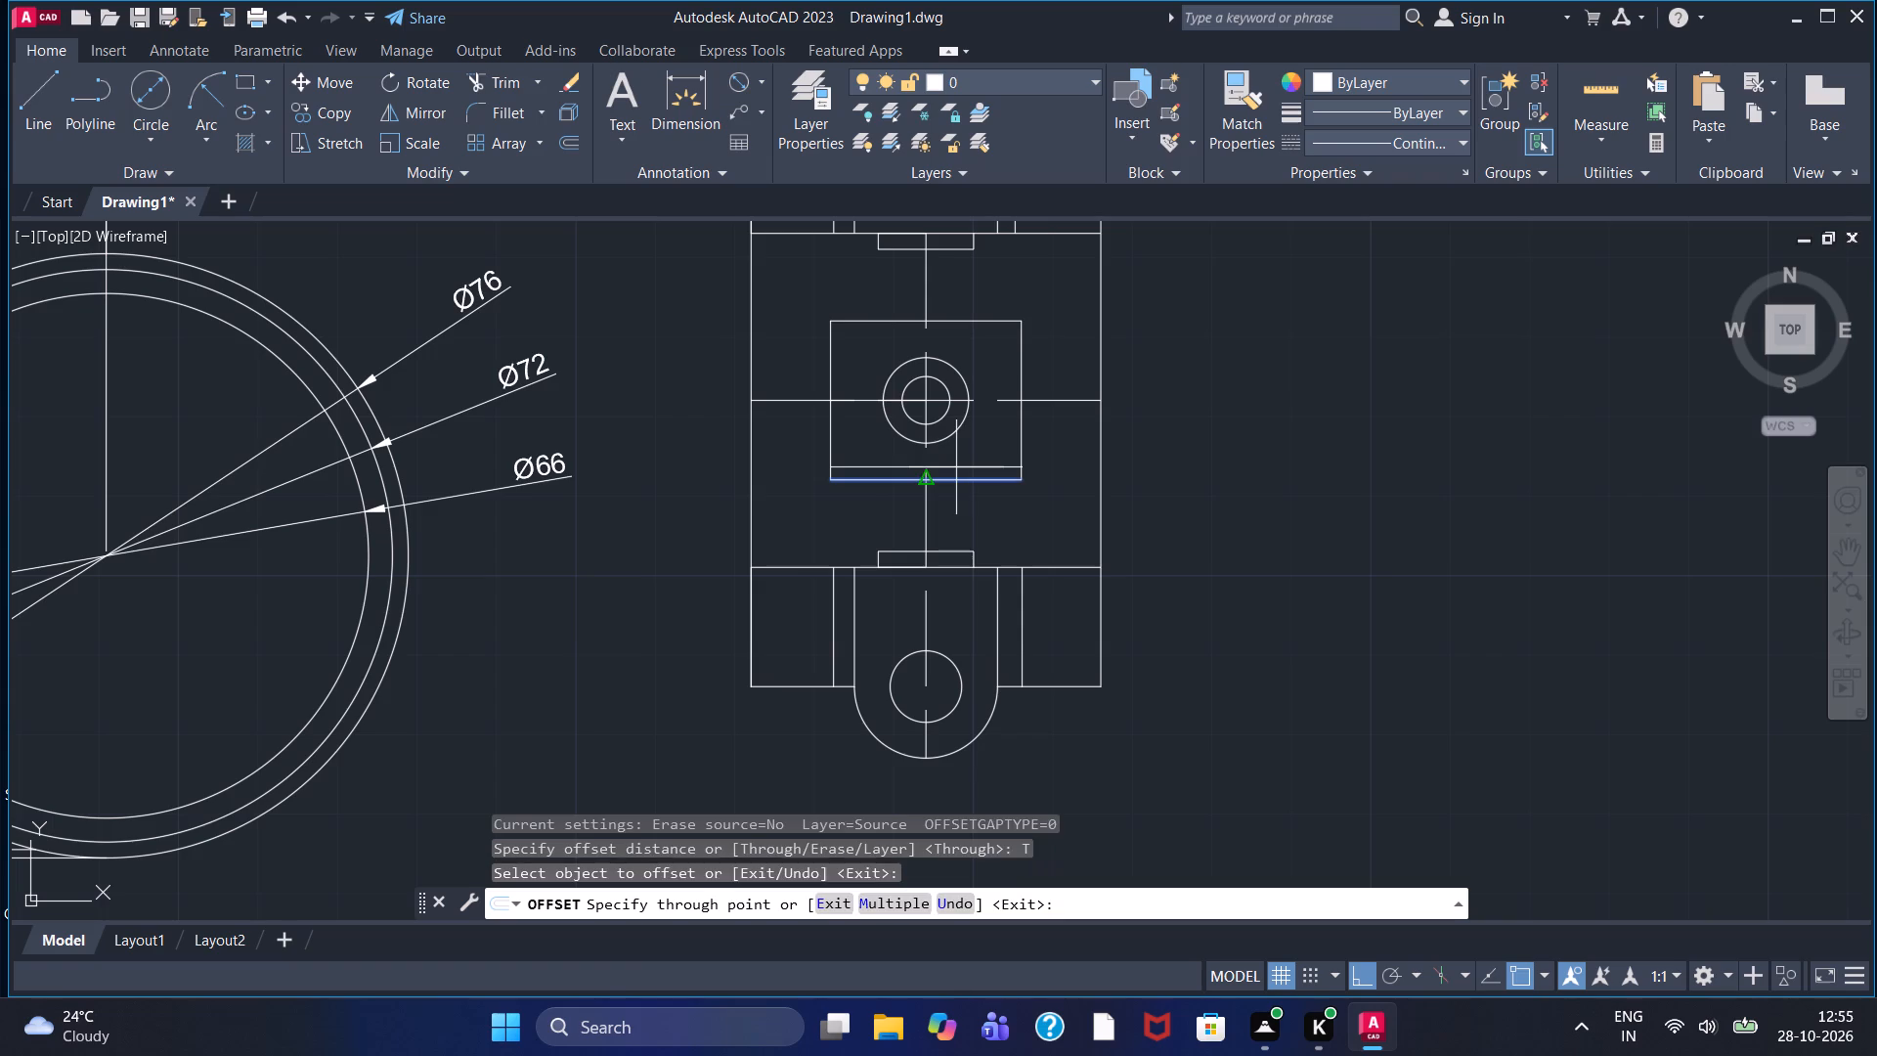
{"action": "left_click", "coordinate": [956, 467]}
{"action": "scroll", "coordinate": [956, 470], "scroll_direction": "up", "scroll_amount": 3}
{"action": "left_click", "coordinate": [940, 514]}
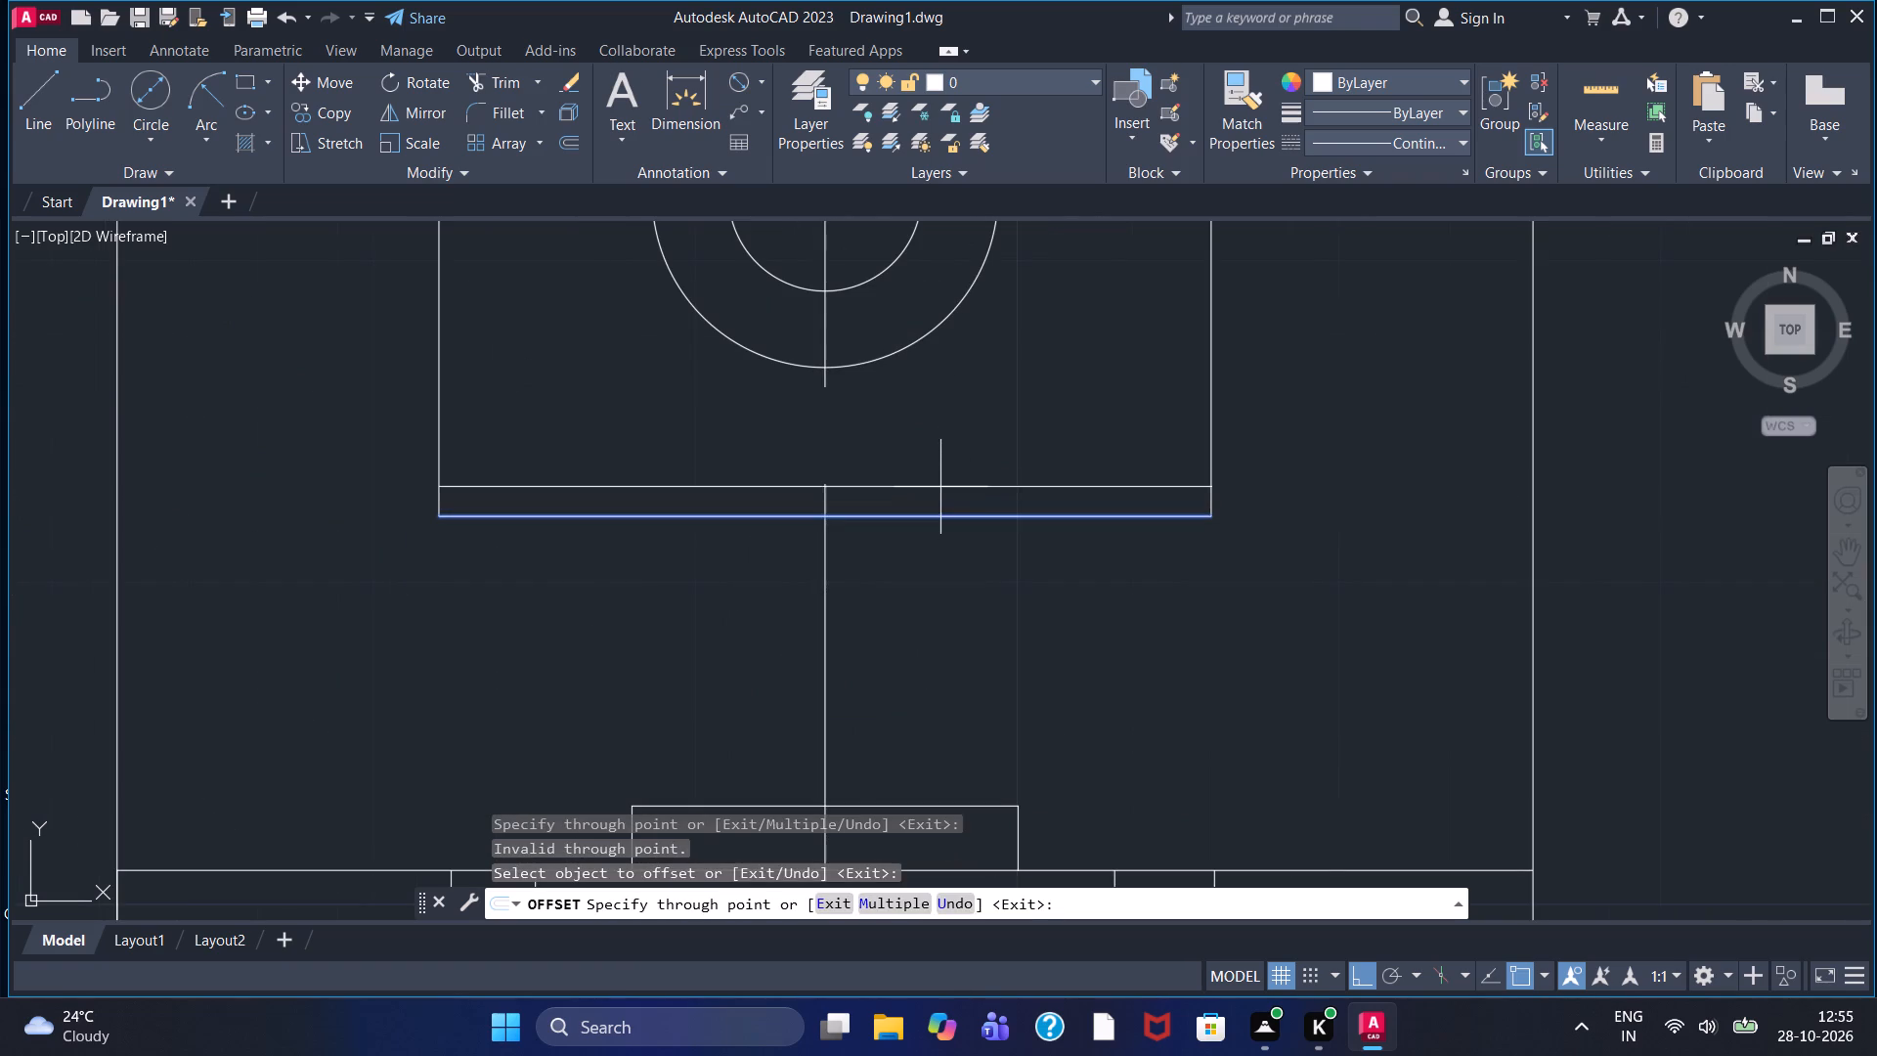
{"action": "left_click", "coordinate": [940, 476]}
{"action": "middle_click_drag", "start_coordinate": [940, 440], "coordinate": [981, 935]}
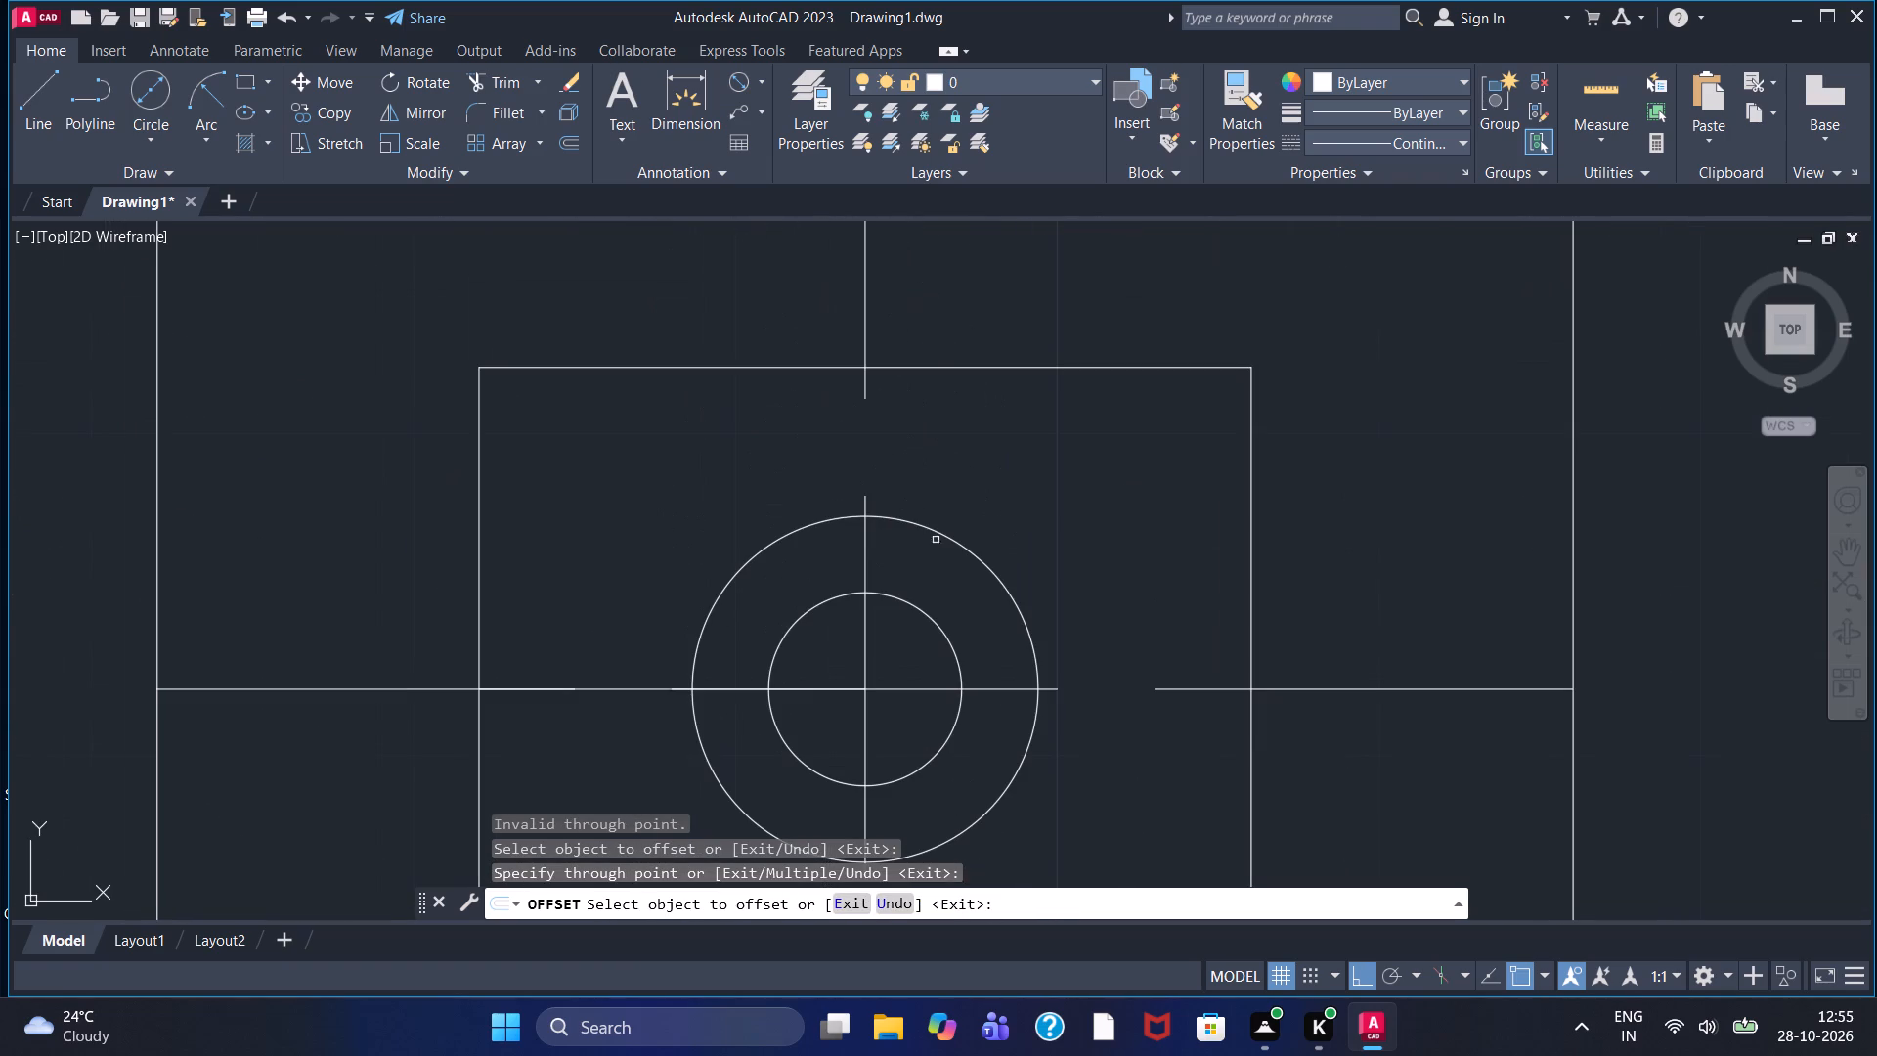
{"action": "left_click", "coordinate": [939, 366]}
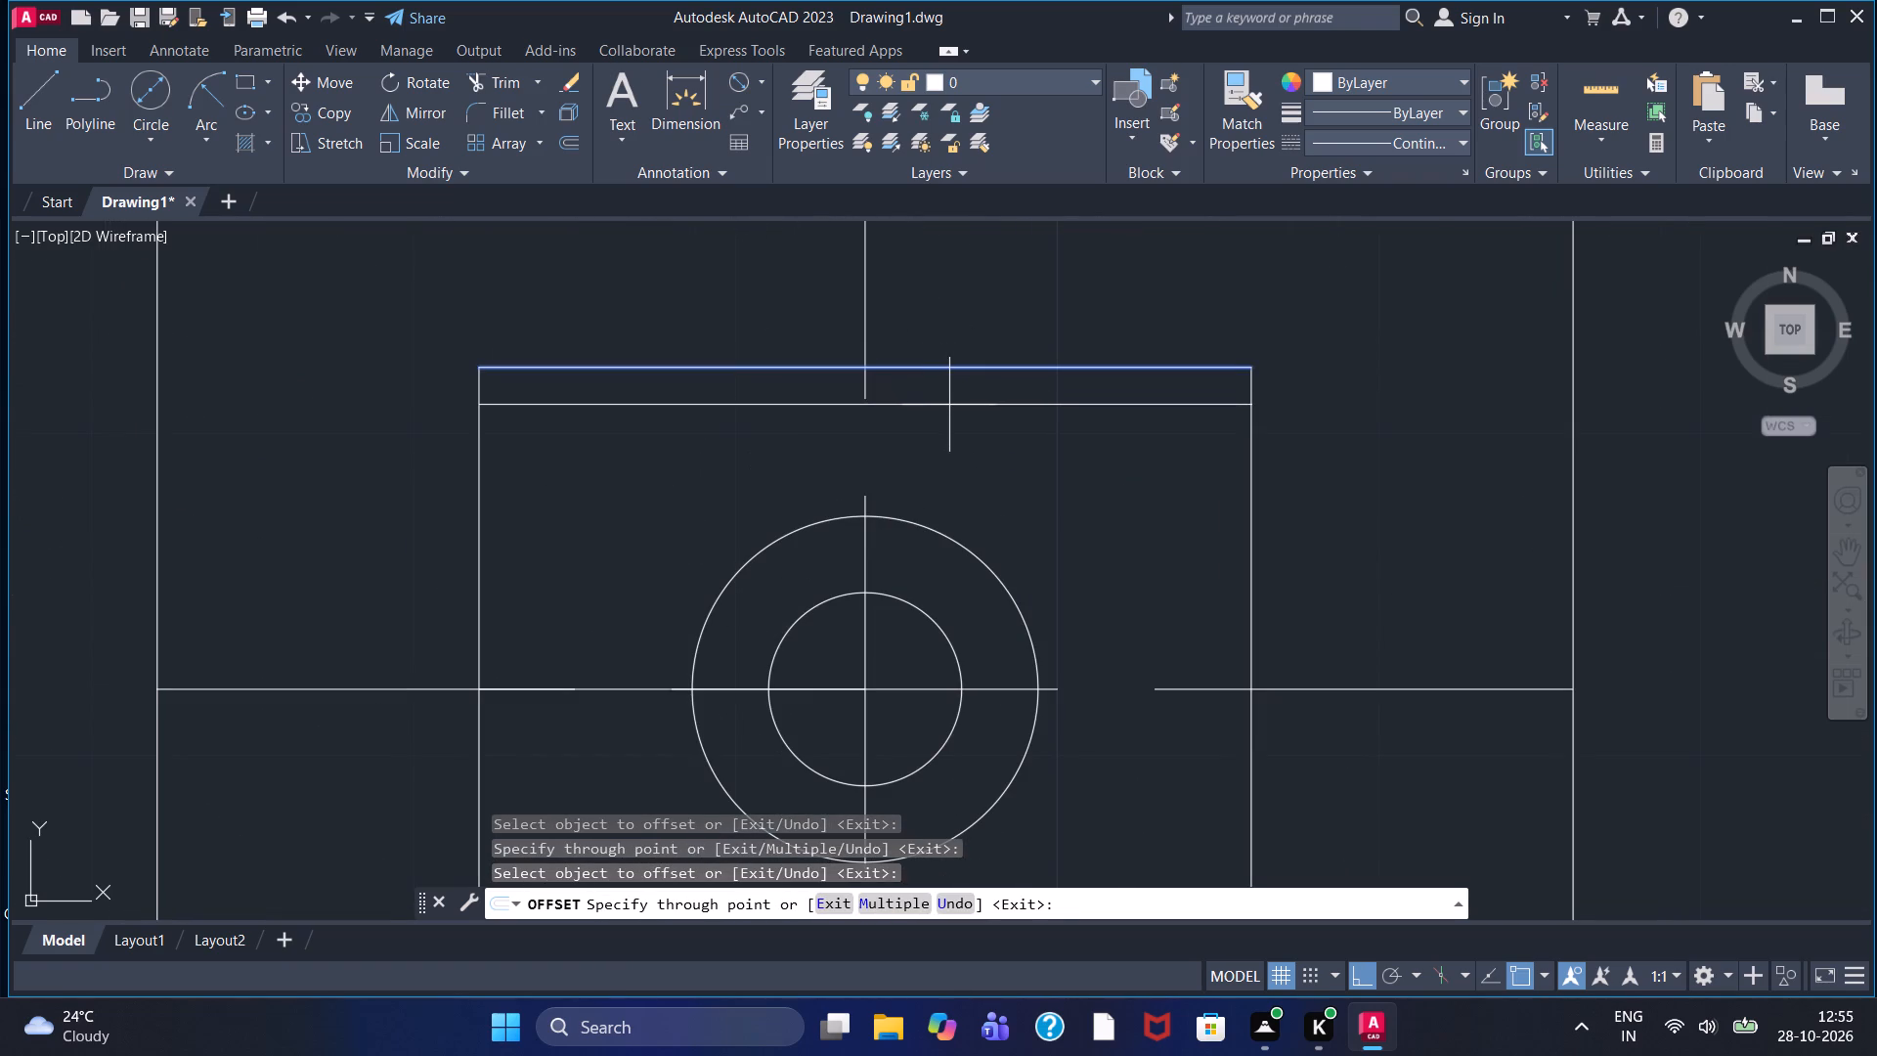
{"action": "left_click", "coordinate": [950, 408]}
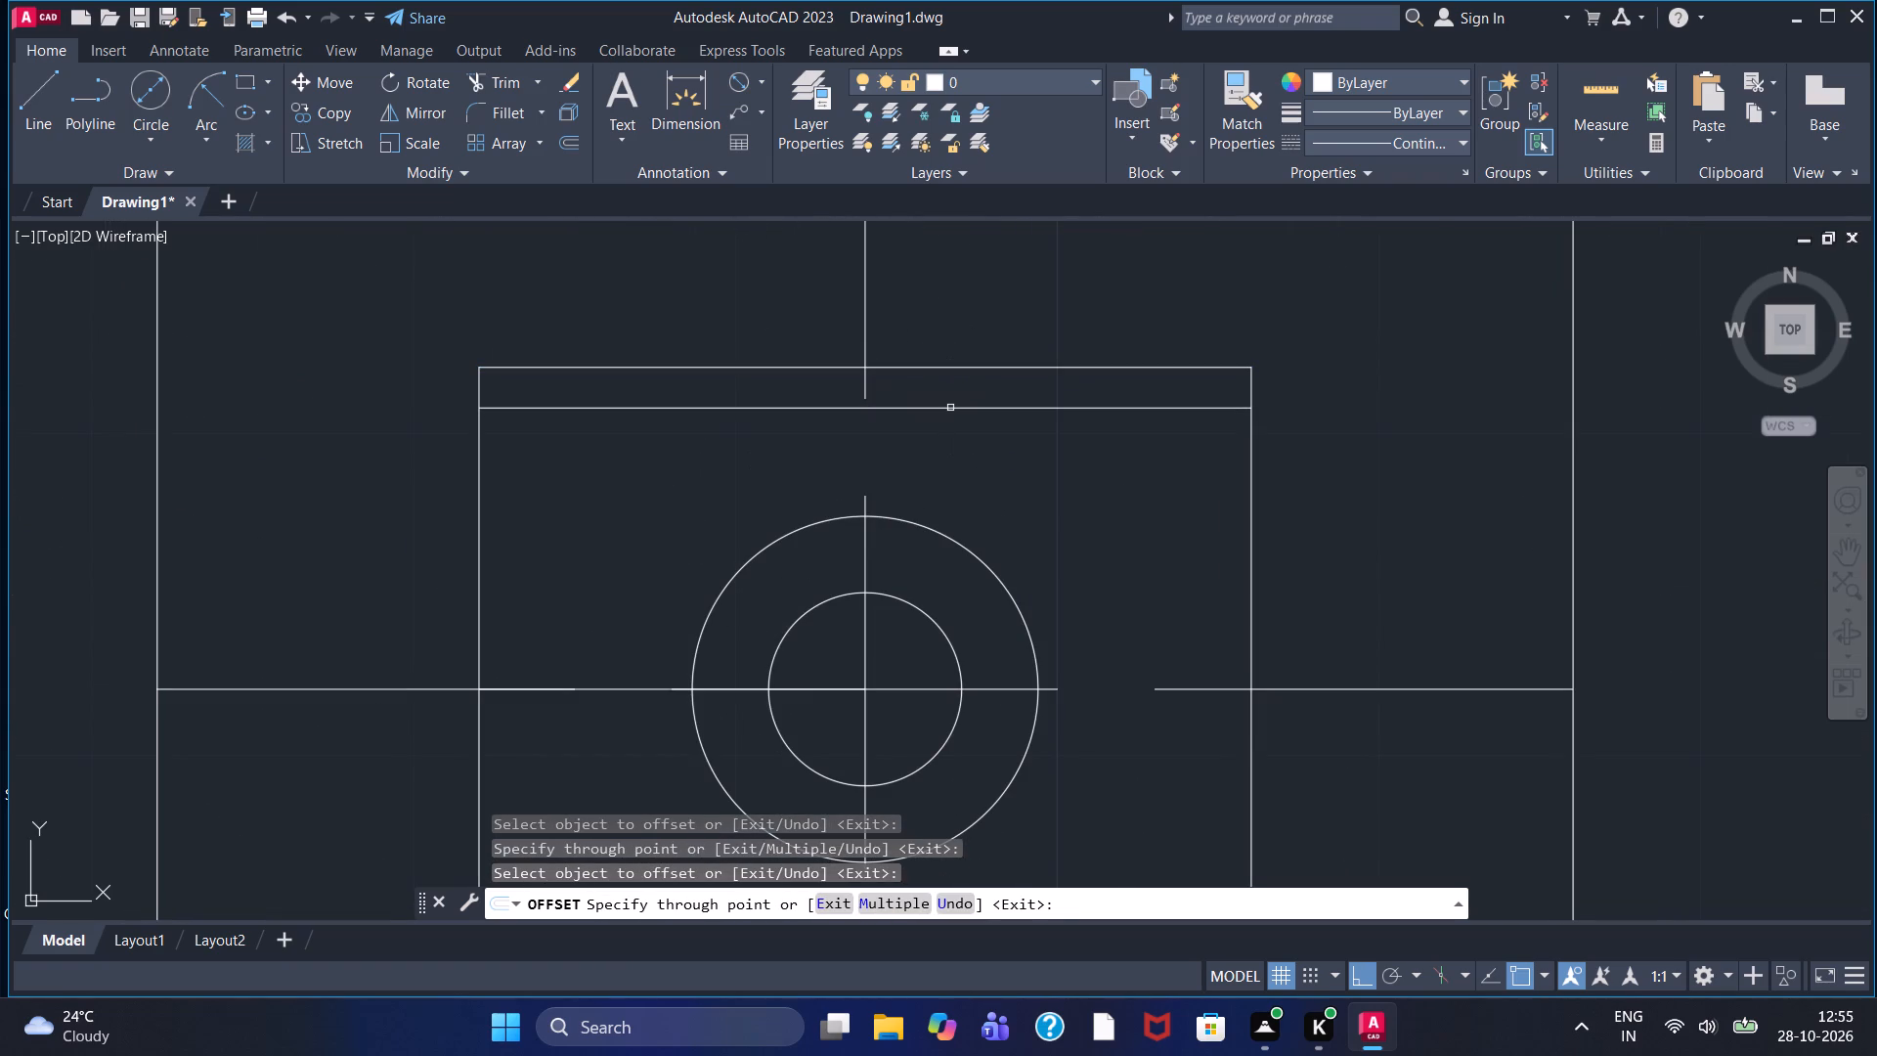
{"action": "scroll", "coordinate": [1026, 479], "scroll_direction": "down", "scroll_amount": 2}
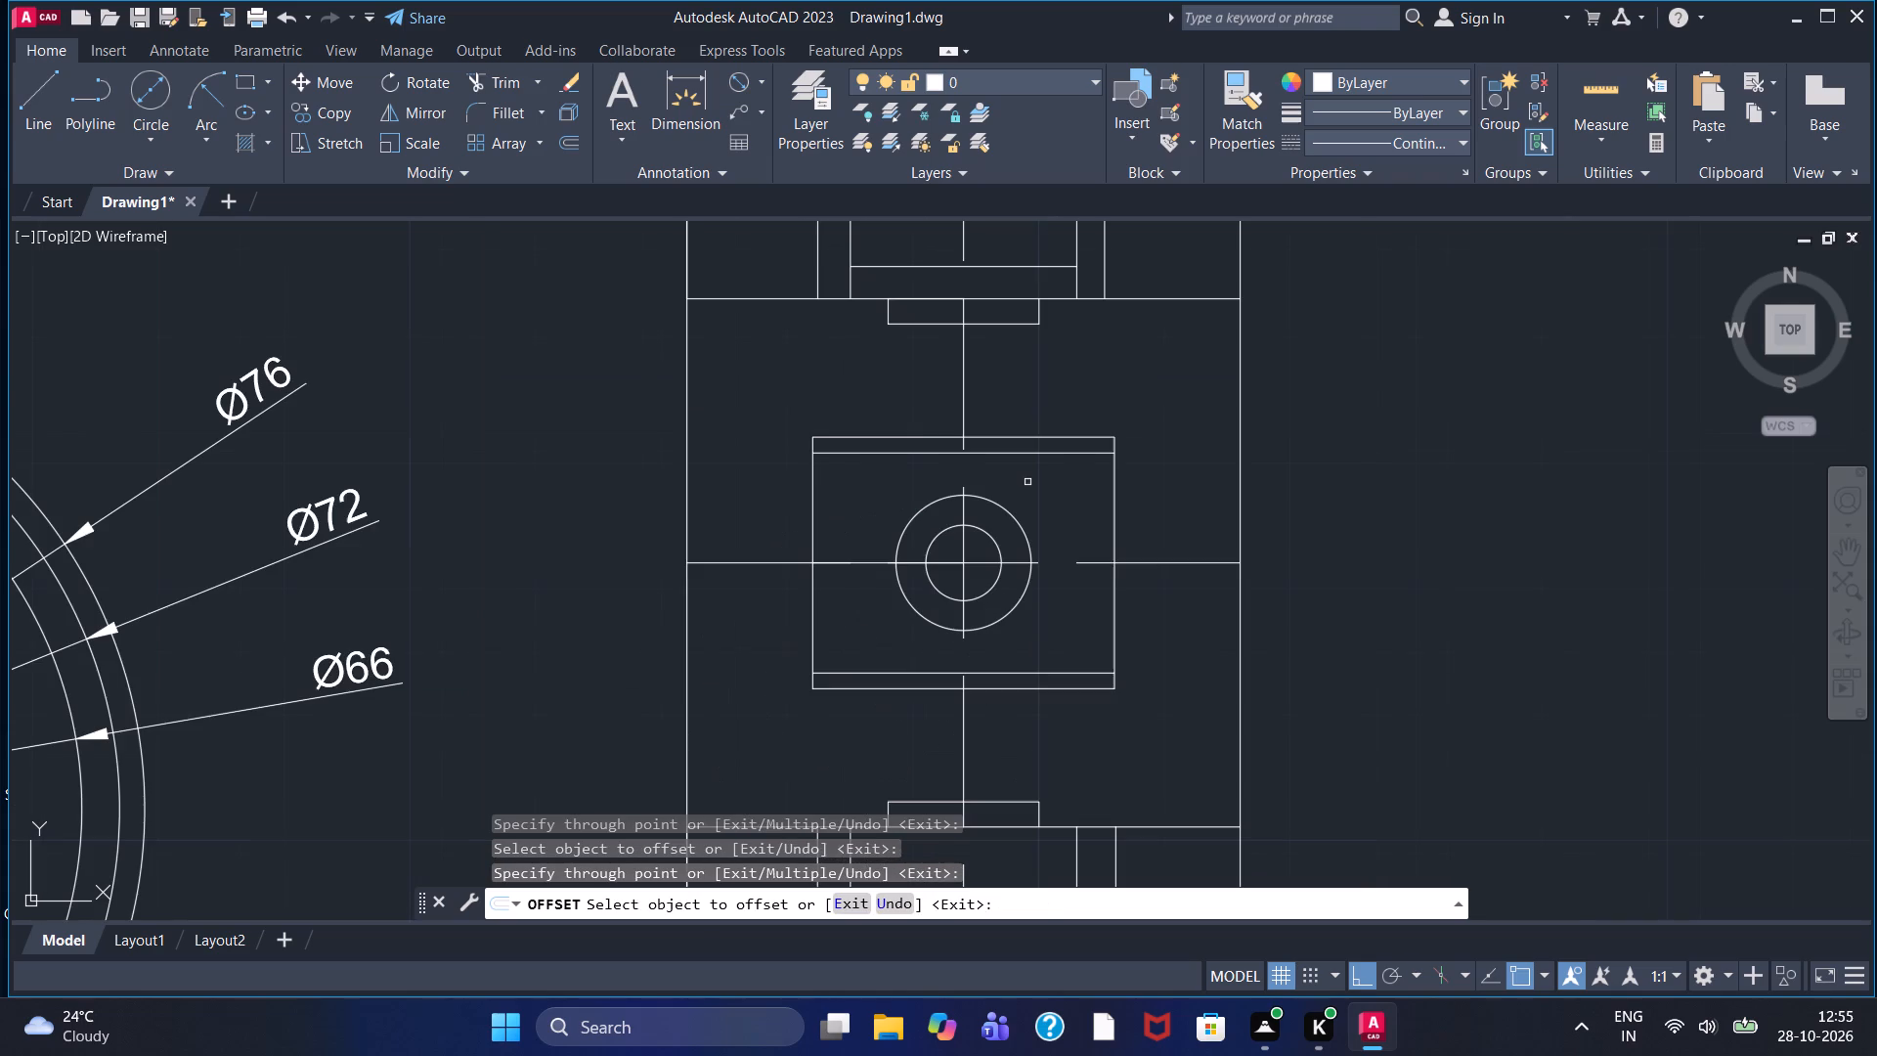
{"action": "scroll", "coordinate": [1037, 482], "scroll_direction": "down", "scroll_amount": 2}
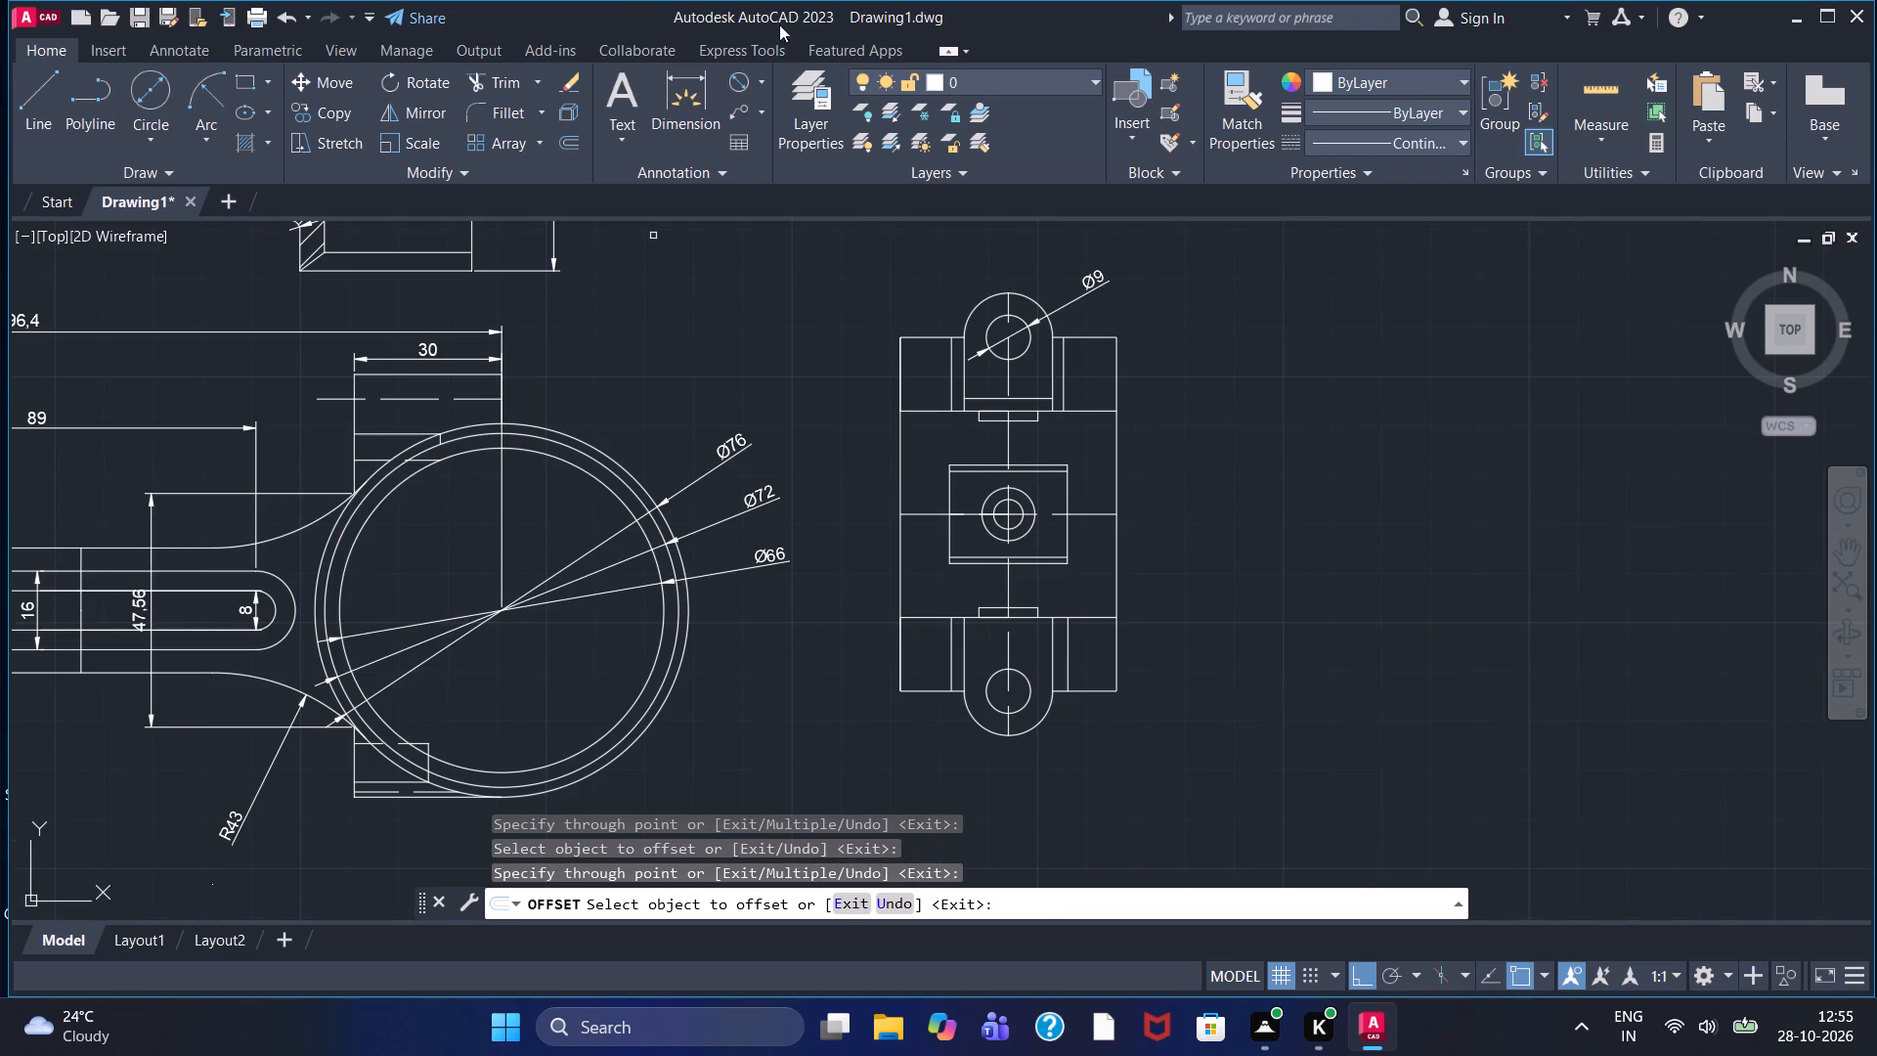
Add a vertical linear dimension to the end view's right side, from its top corner to its bottom corner.
{"action": "left_click", "coordinate": [755, 74]}
{"action": "left_click", "coordinate": [791, 139]}
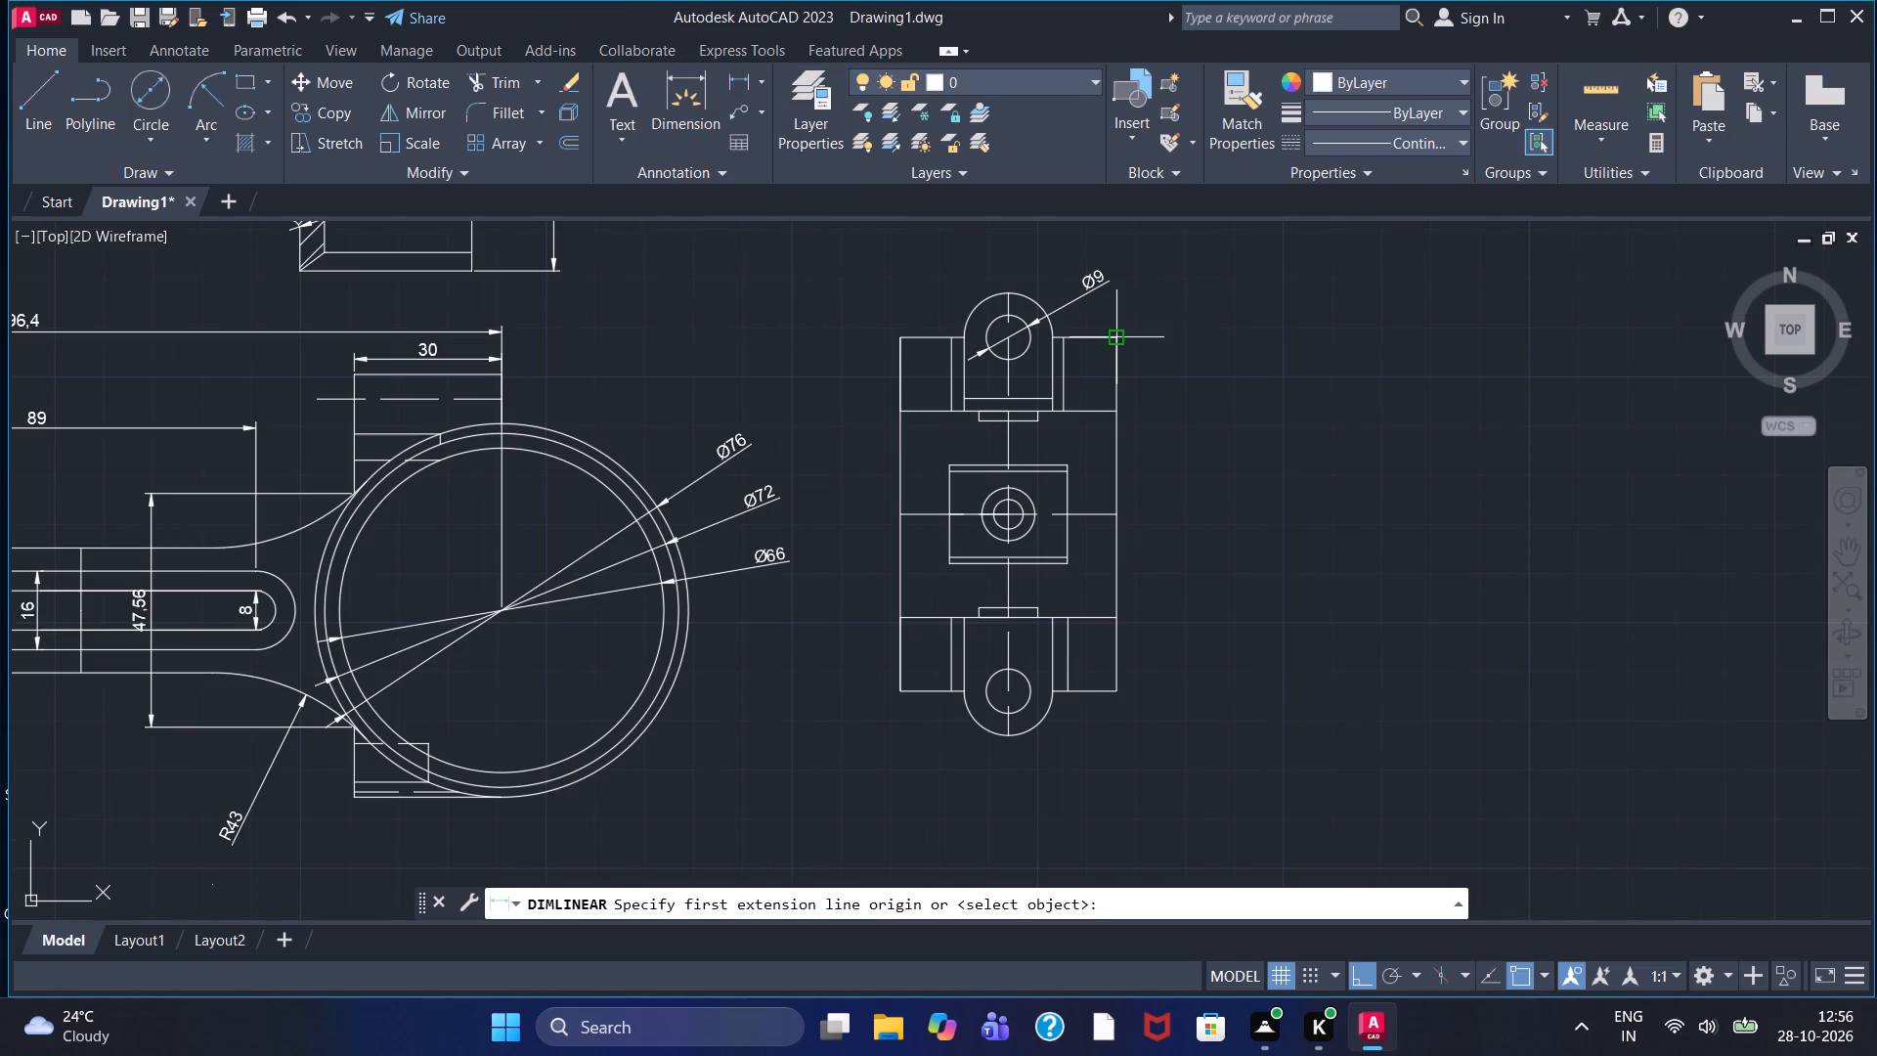
{"action": "left_click_drag", "start_coordinate": [1123, 330], "coordinate": [1123, 348]}
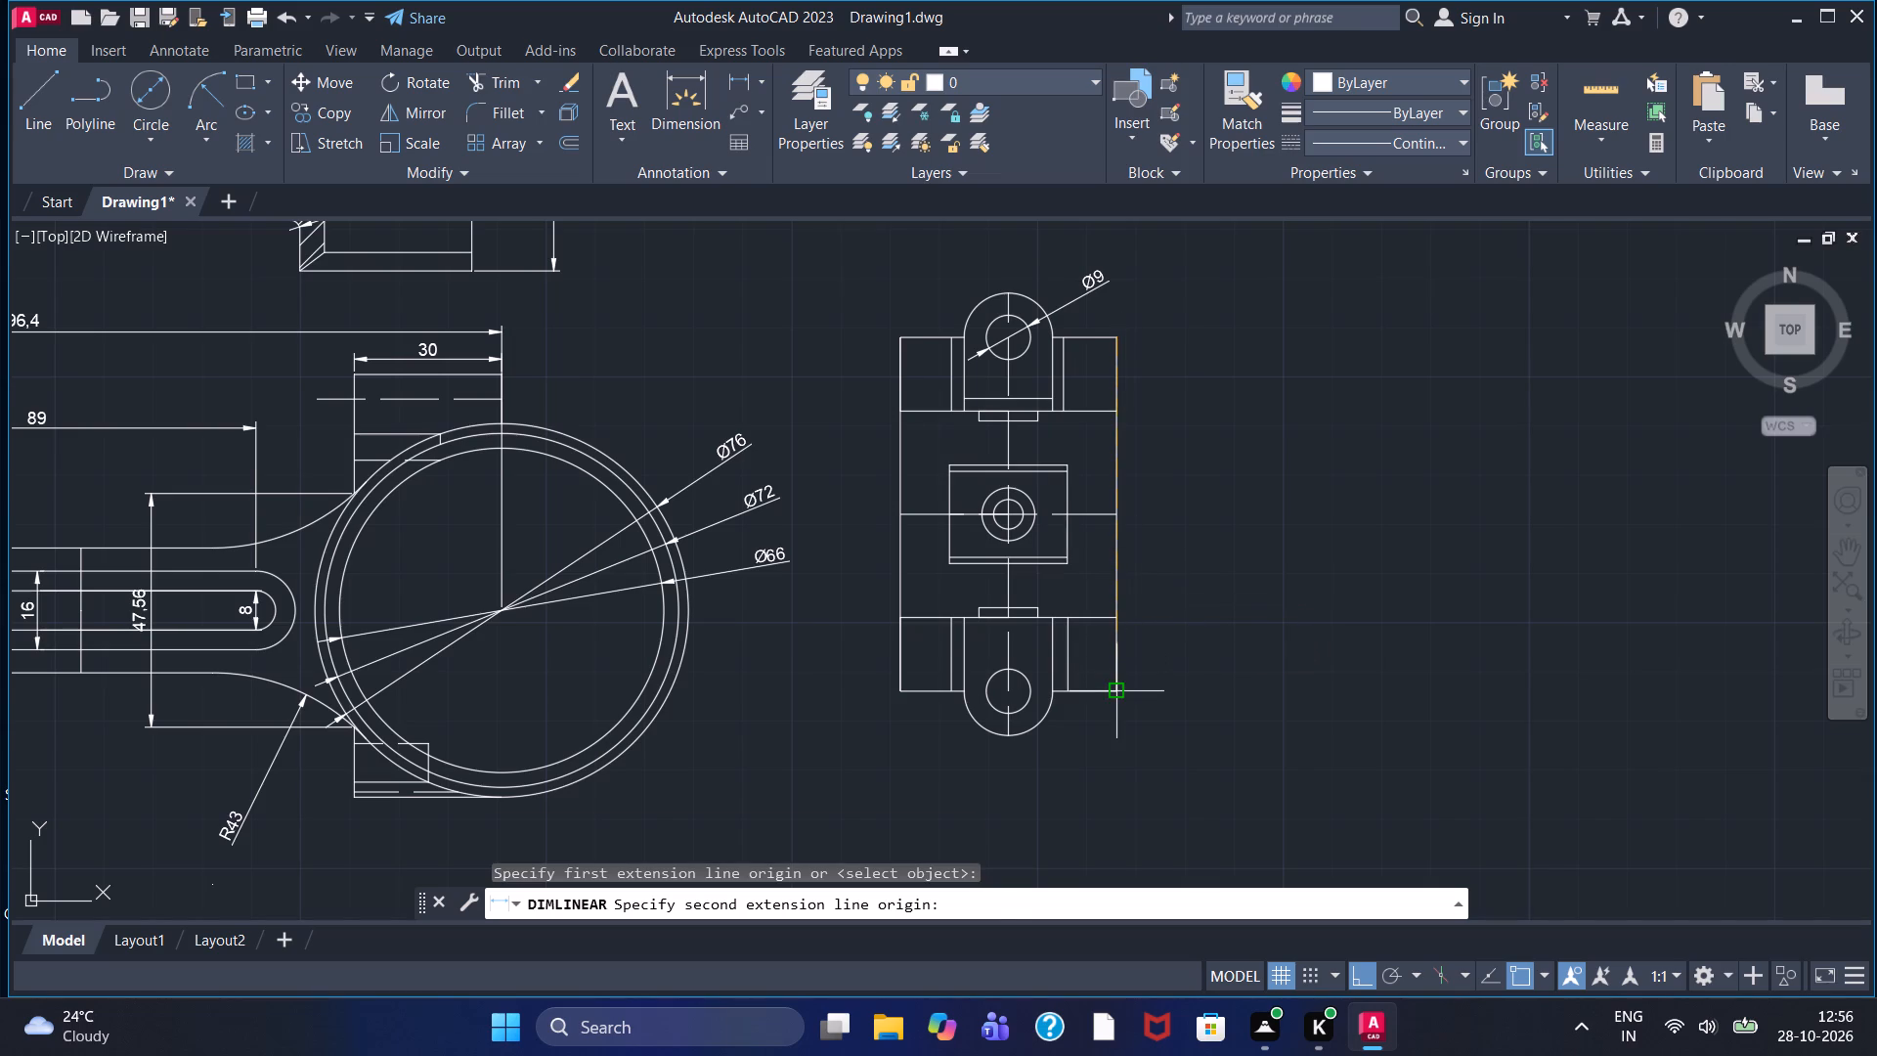
{"action": "left_click", "coordinate": [1114, 698]}
{"action": "left_click", "coordinate": [1236, 653]}
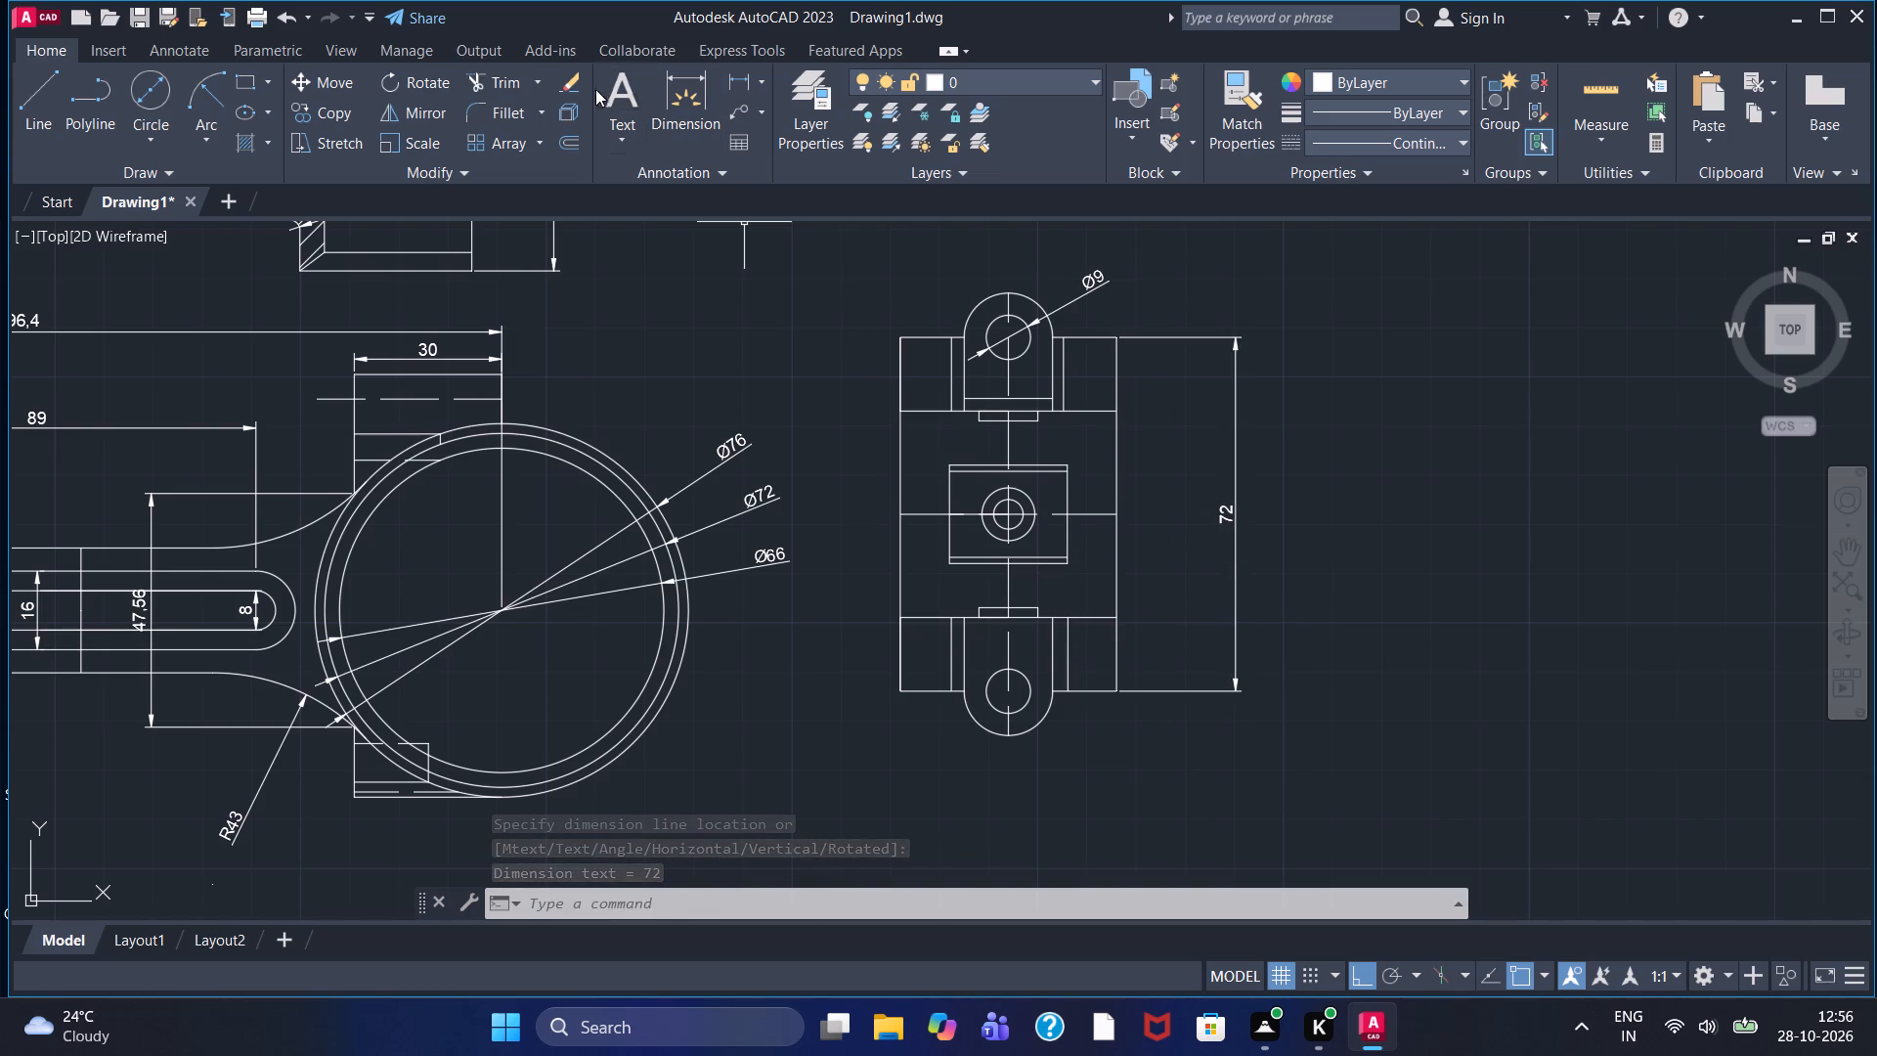
Add a radius dimension to the end view's bottom boss arc, placed to its lower left.
{"action": "left_click", "coordinate": [760, 89]}
{"action": "left_click", "coordinate": [790, 315]}
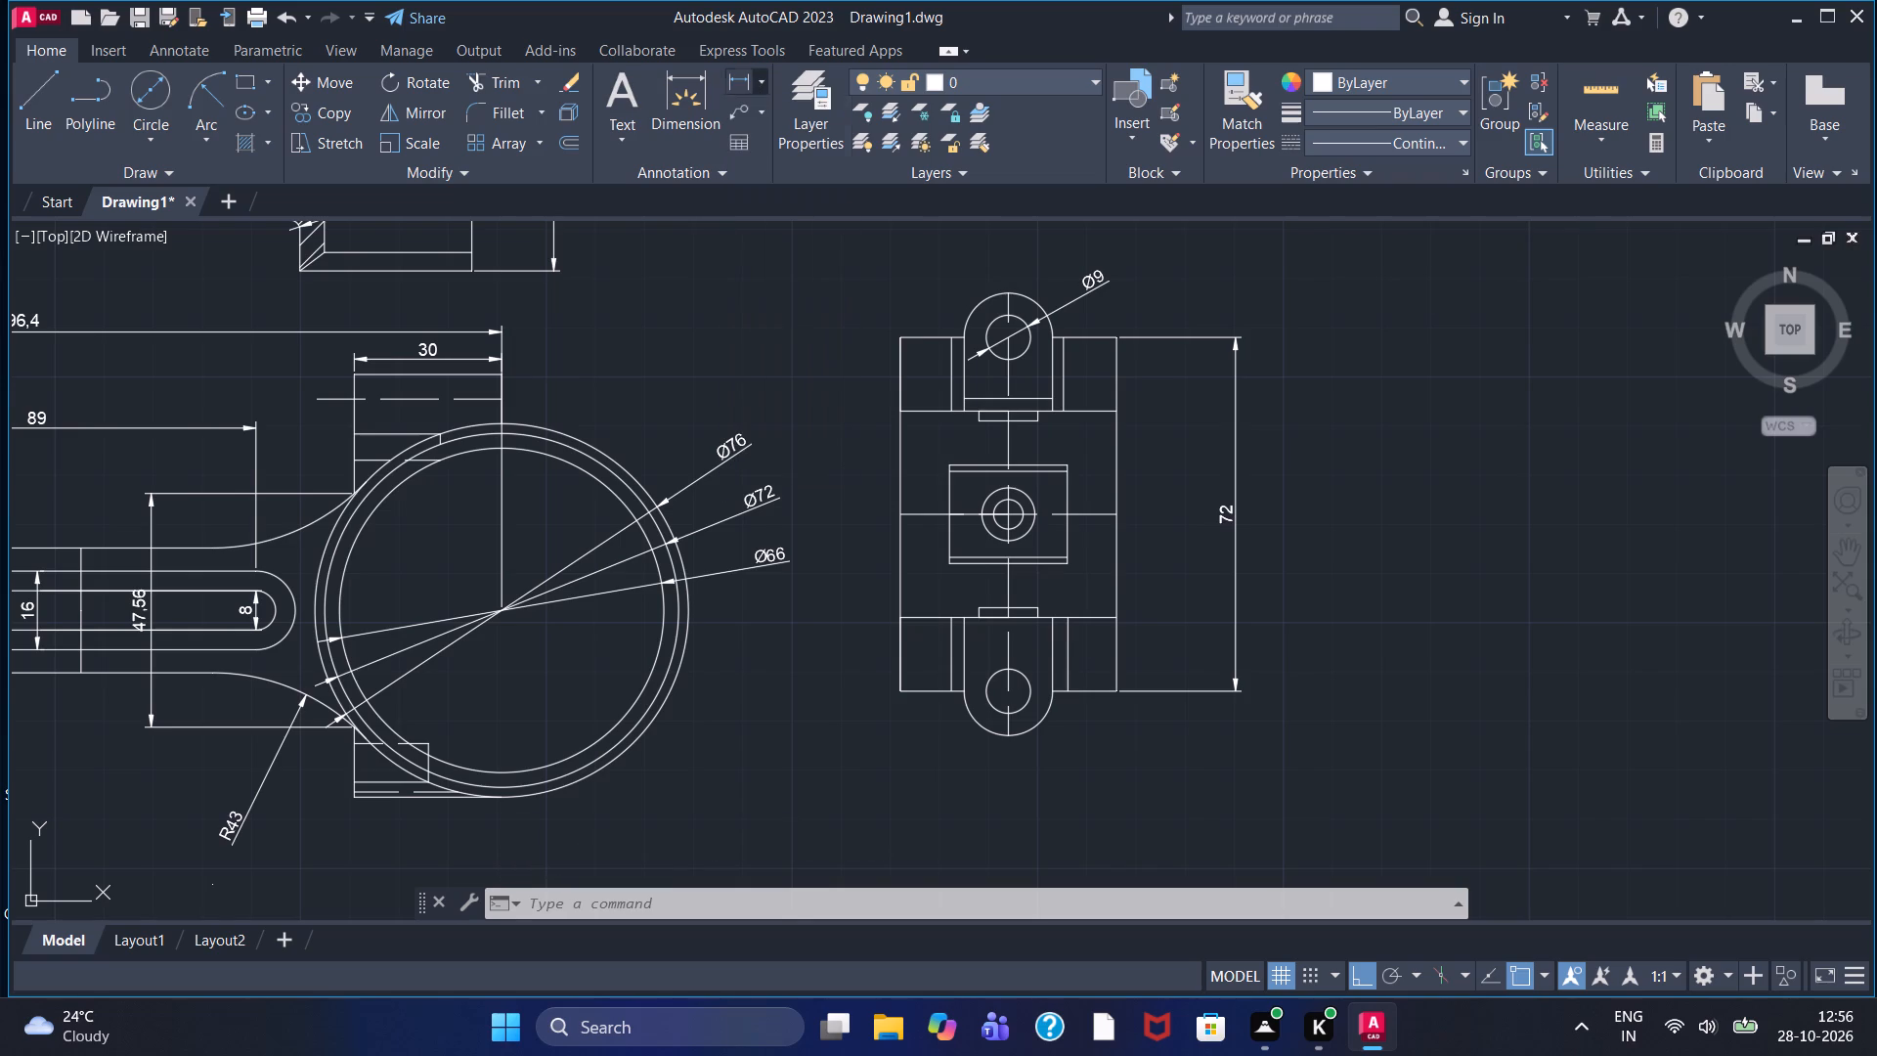
{"action": "left_click", "coordinate": [979, 725]}
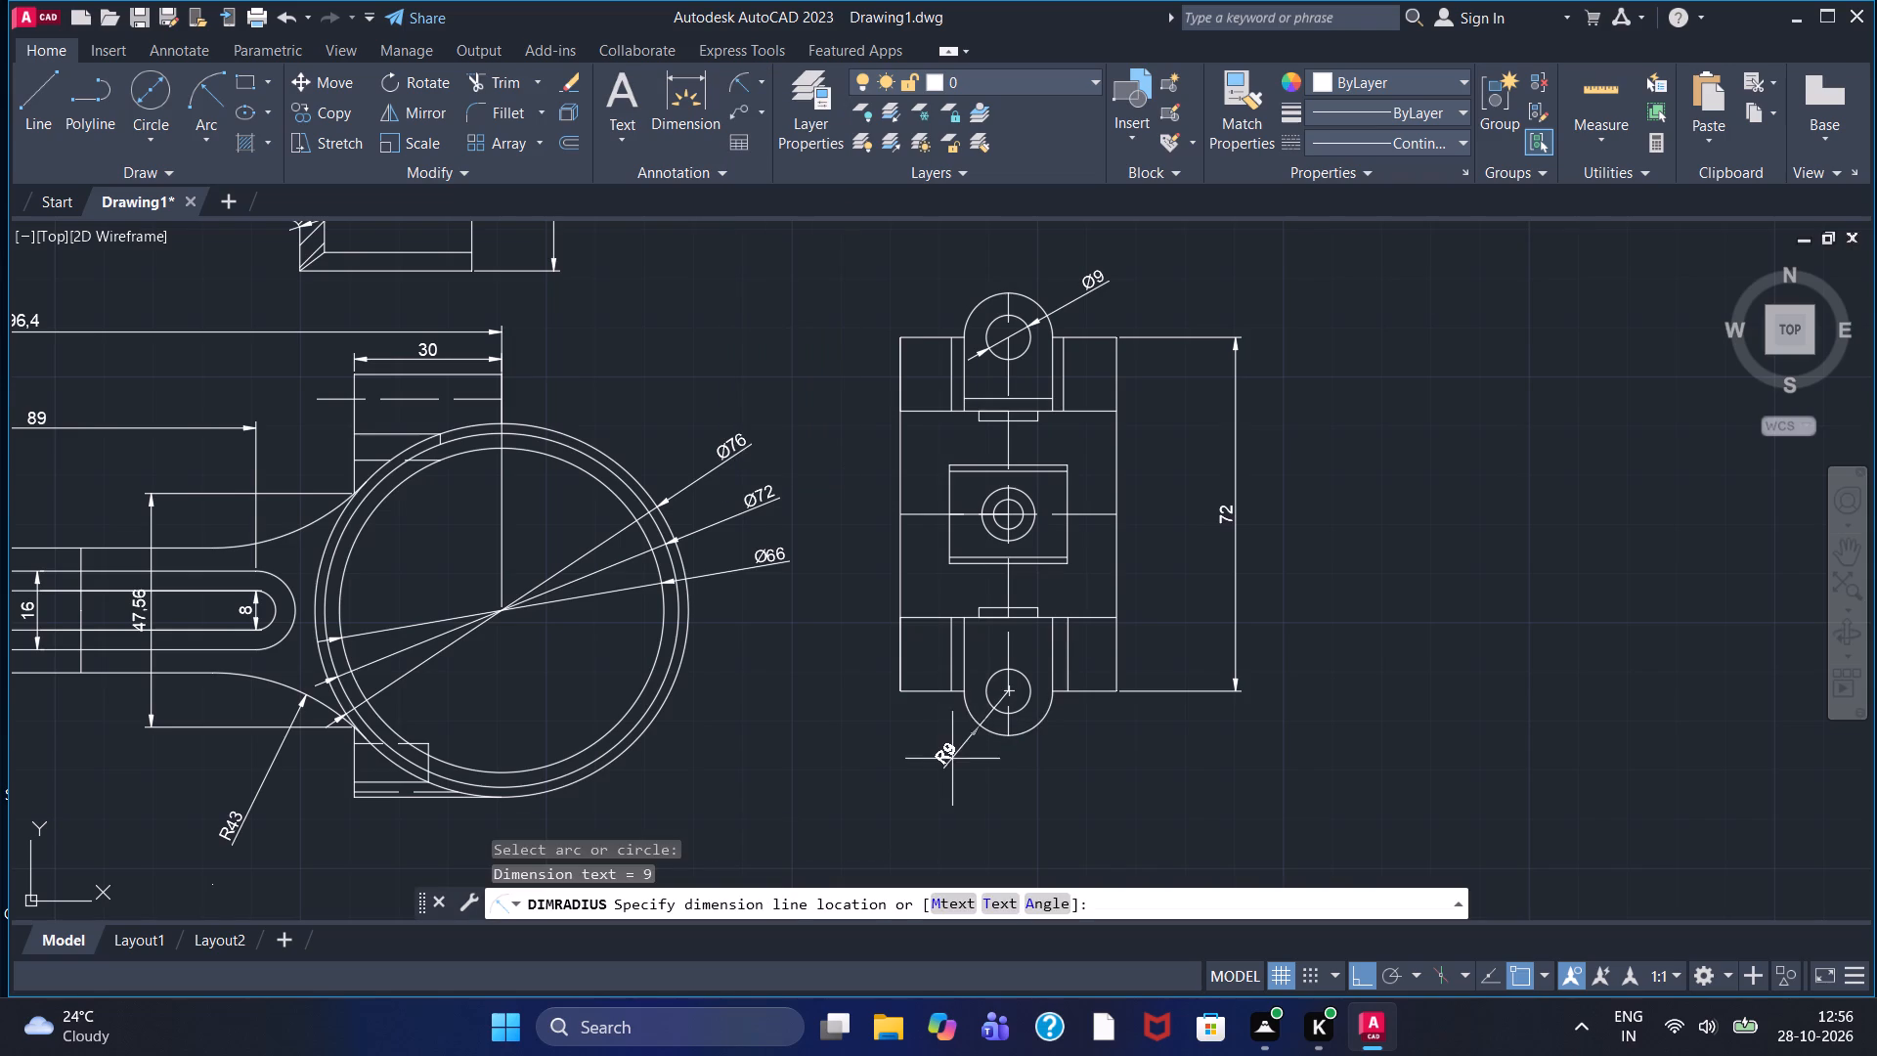
{"action": "left_click", "coordinate": [946, 767]}
{"action": "right_click", "coordinate": [938, 763]}
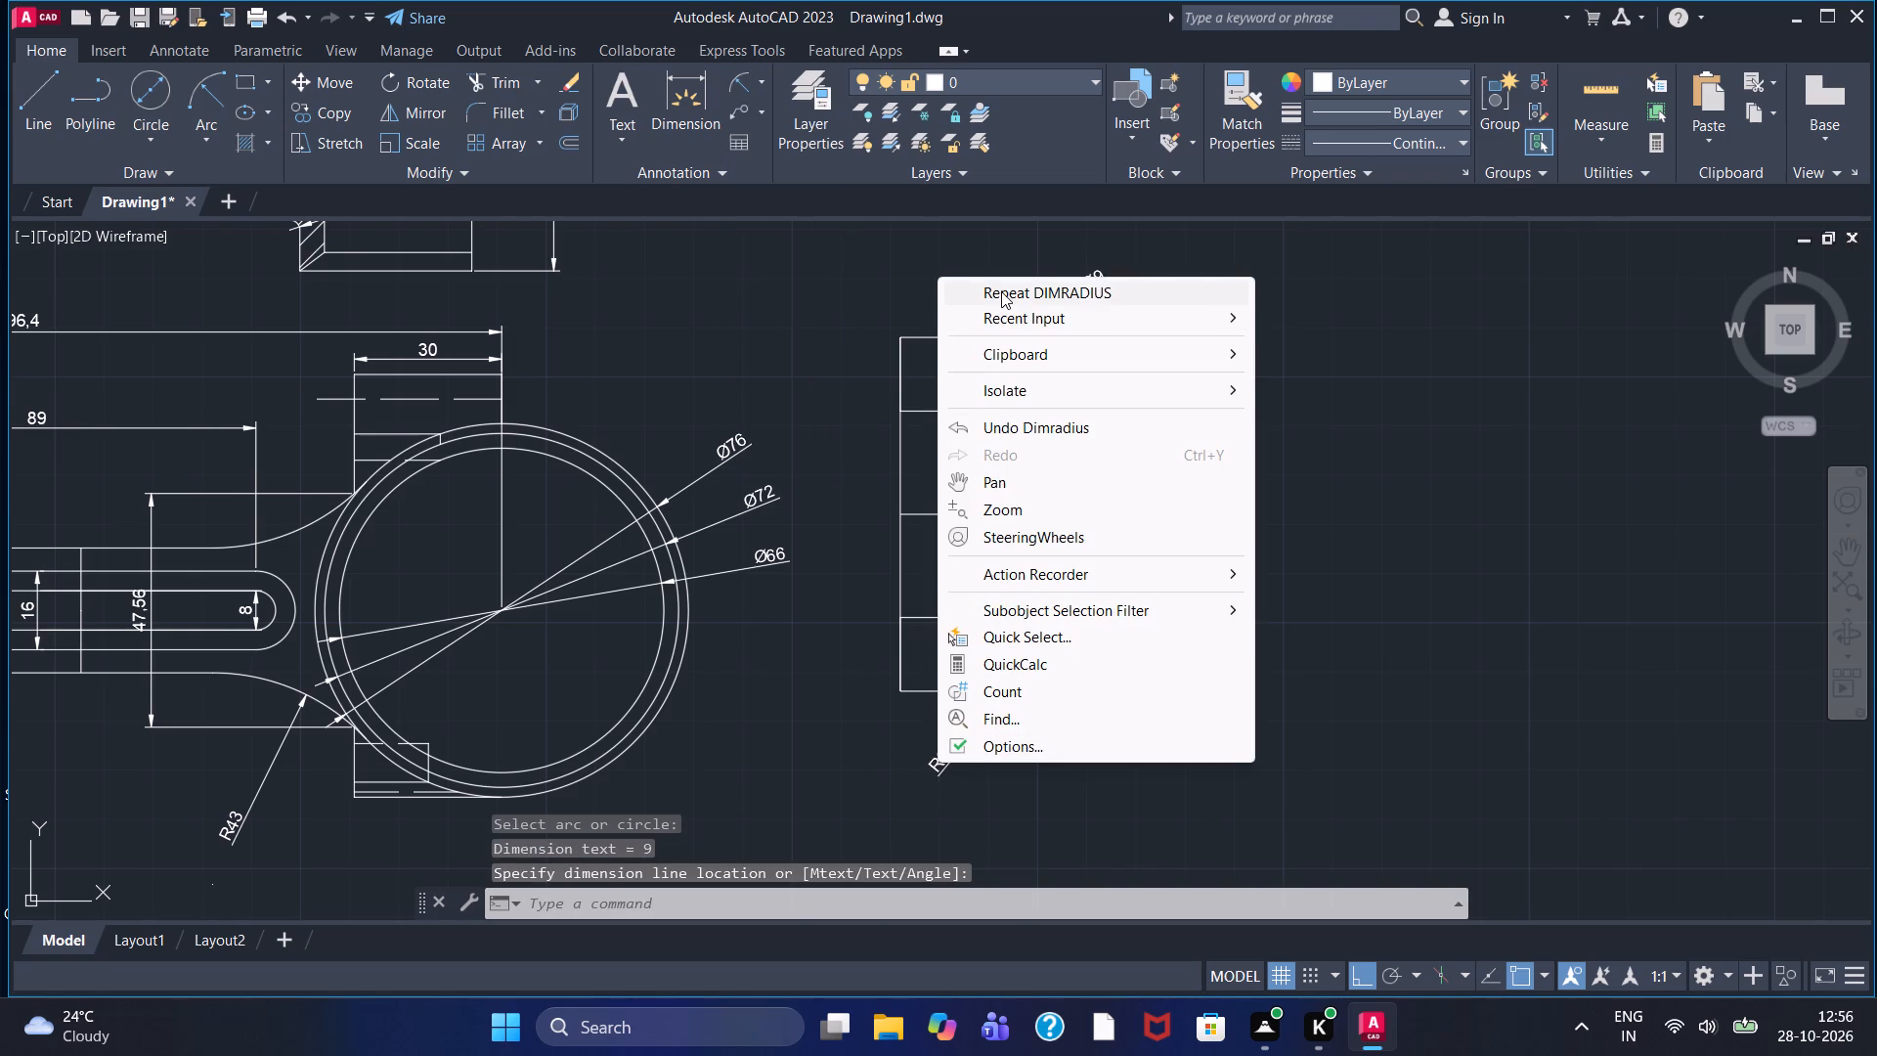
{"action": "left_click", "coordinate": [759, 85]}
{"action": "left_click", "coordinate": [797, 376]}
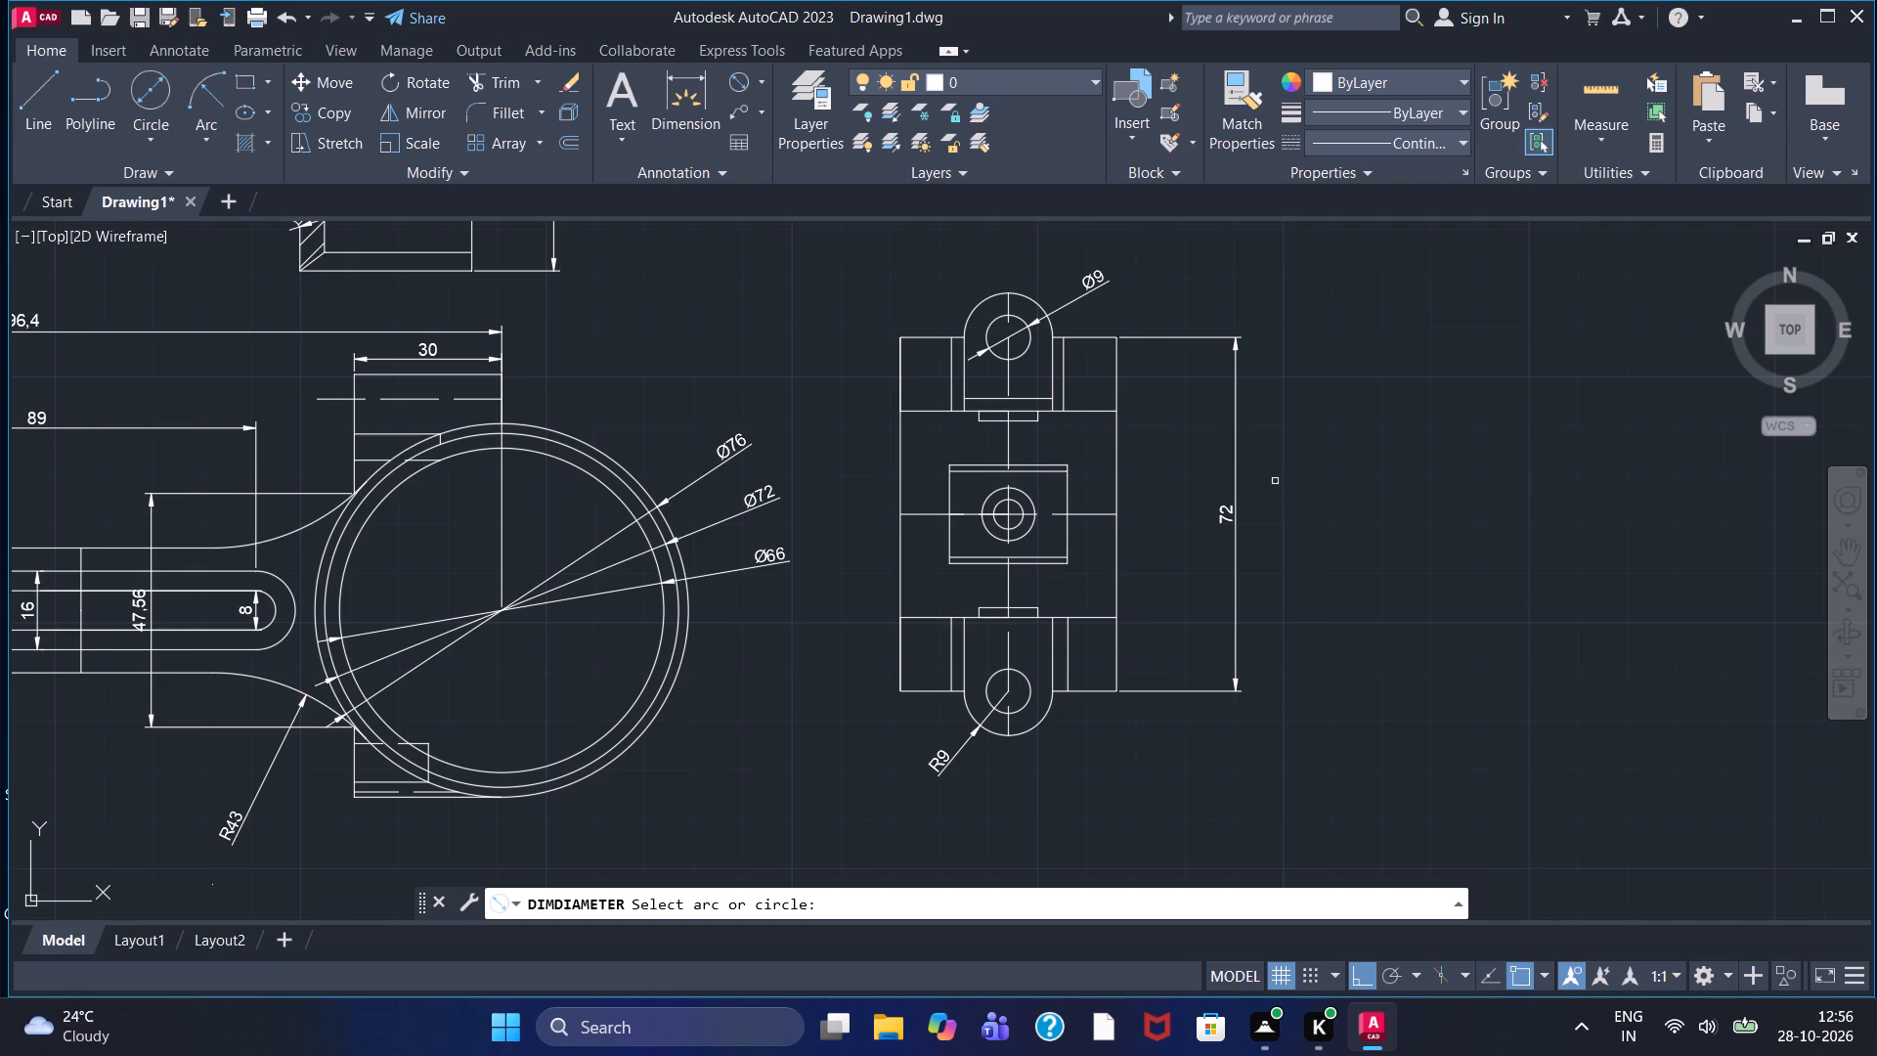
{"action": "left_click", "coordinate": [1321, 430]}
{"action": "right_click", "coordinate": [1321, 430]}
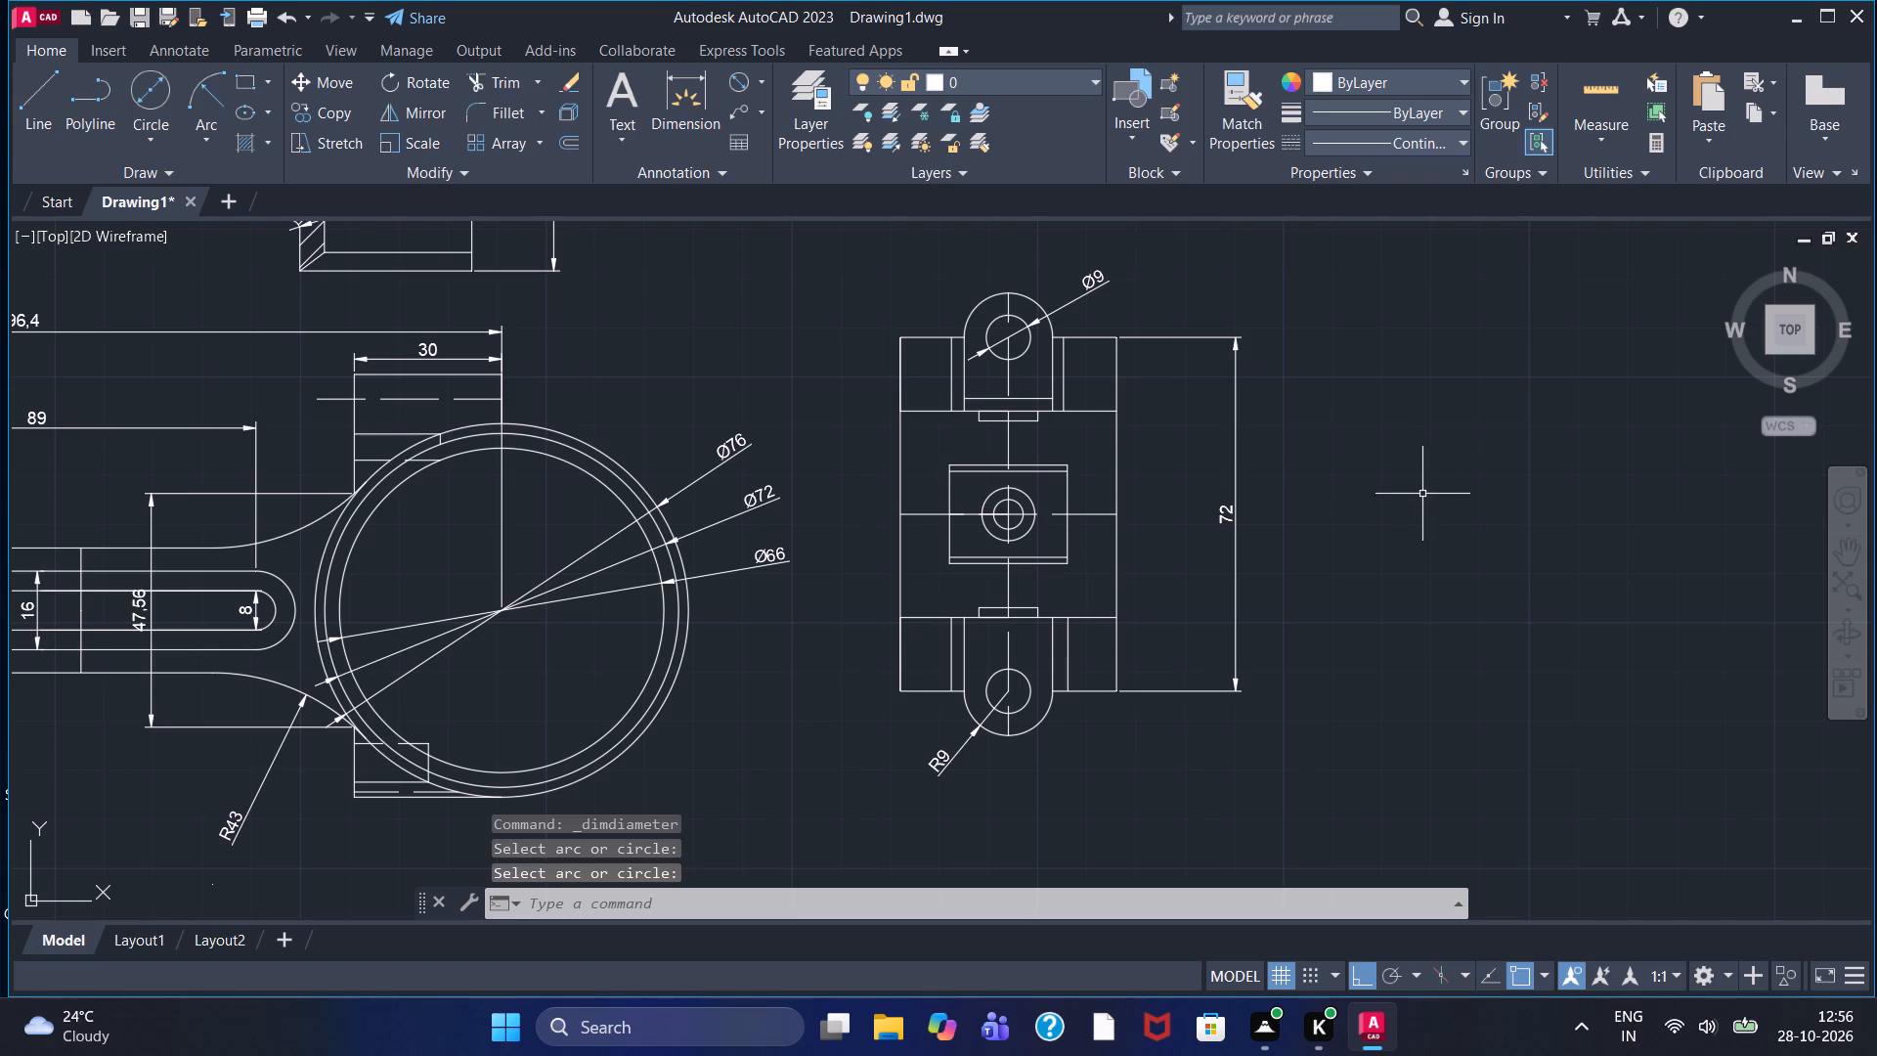
Examine the section, front and end views, then inspect the end view's bottom boss closely for completeness.
{"action": "scroll", "coordinate": [1422, 498], "scroll_direction": "down", "scroll_amount": 1}
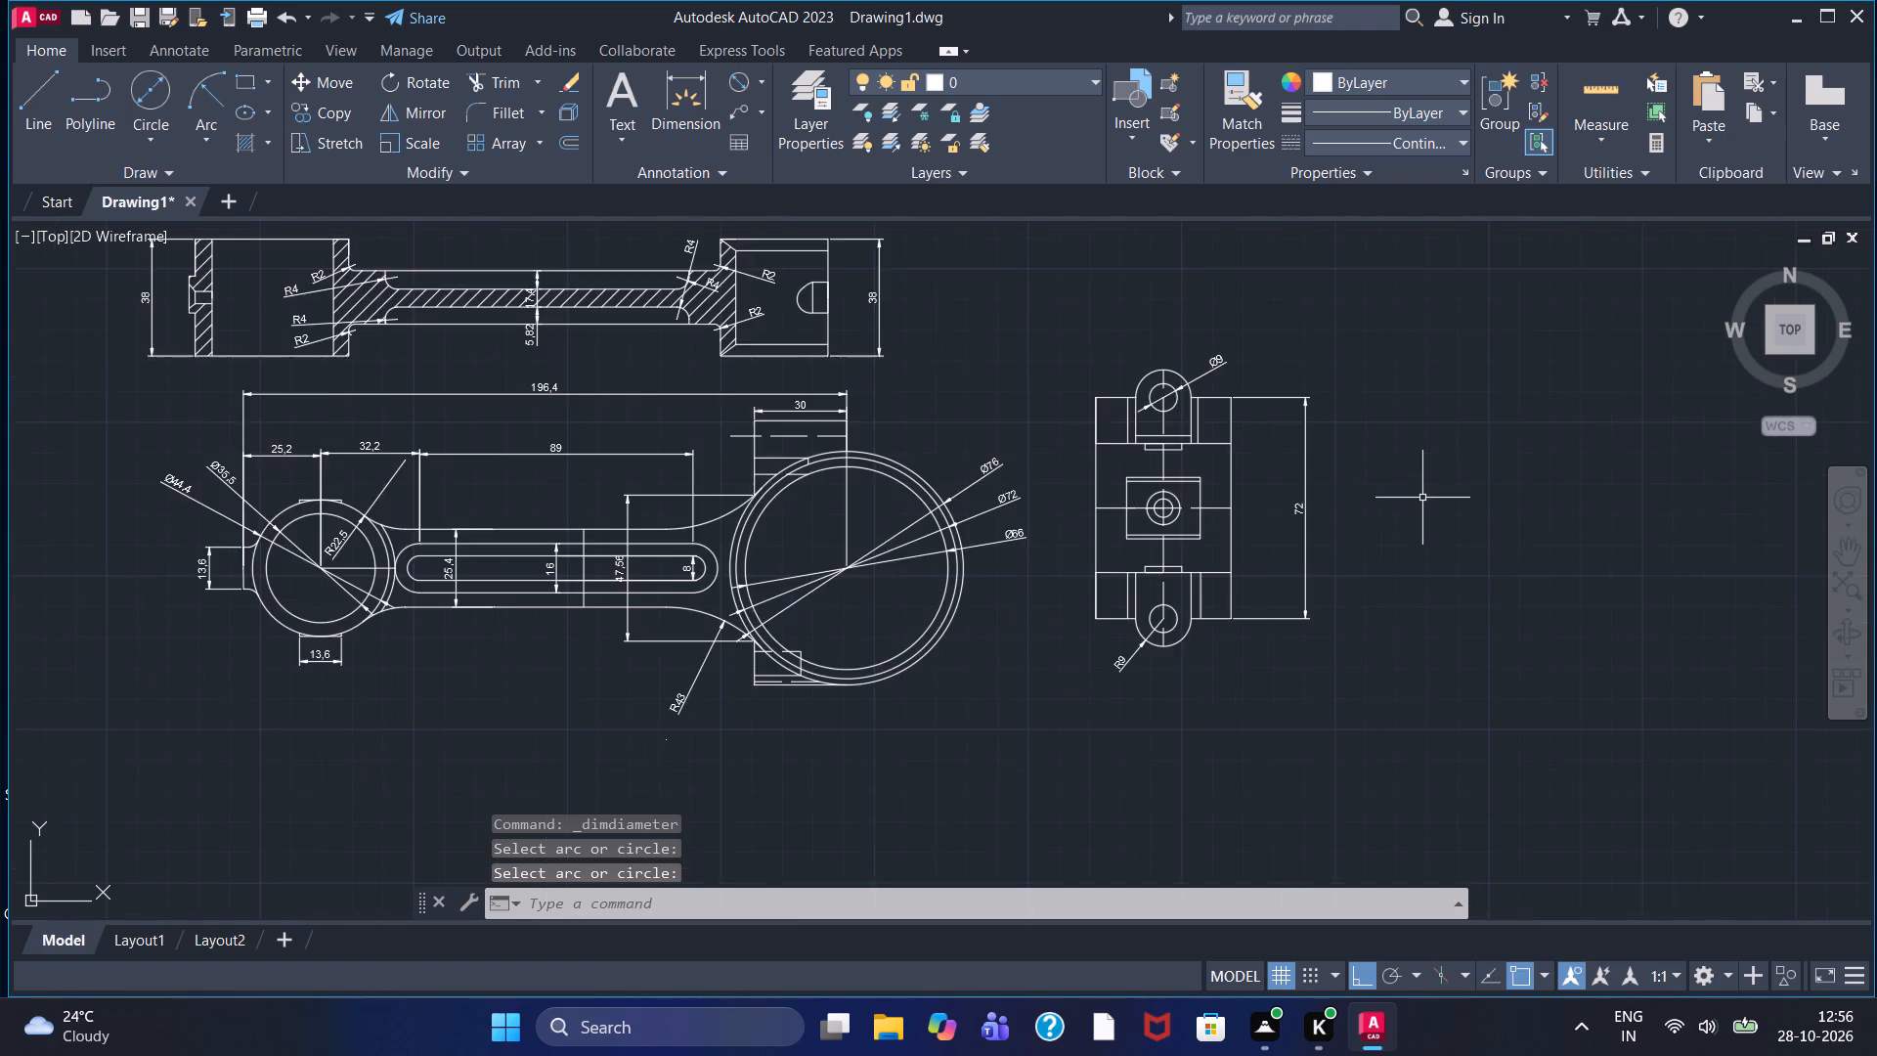
{"action": "scroll", "coordinate": [1399, 492], "scroll_direction": "up", "scroll_amount": 2}
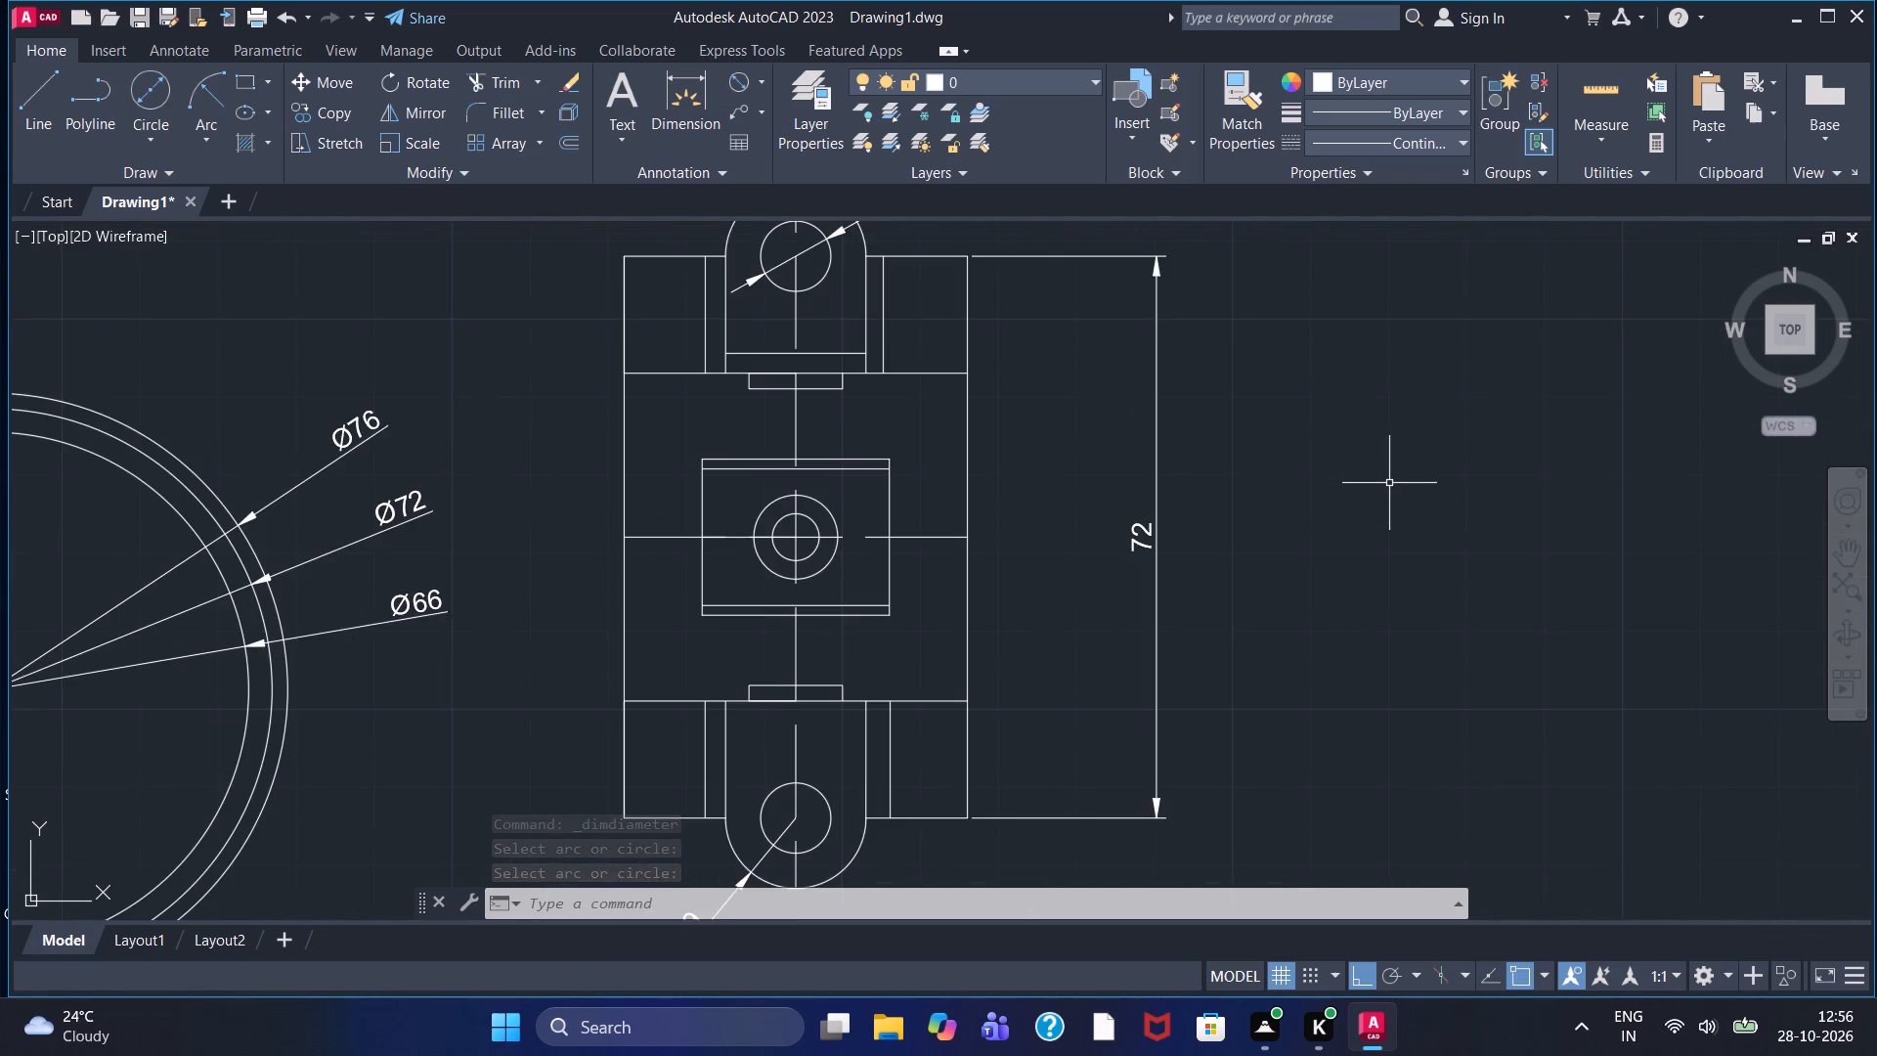
{"action": "scroll", "coordinate": [1389, 483], "scroll_direction": "down", "scroll_amount": 1}
{"action": "middle_click_drag", "start_coordinate": [1324, 493], "coordinate": [1428, 553]}
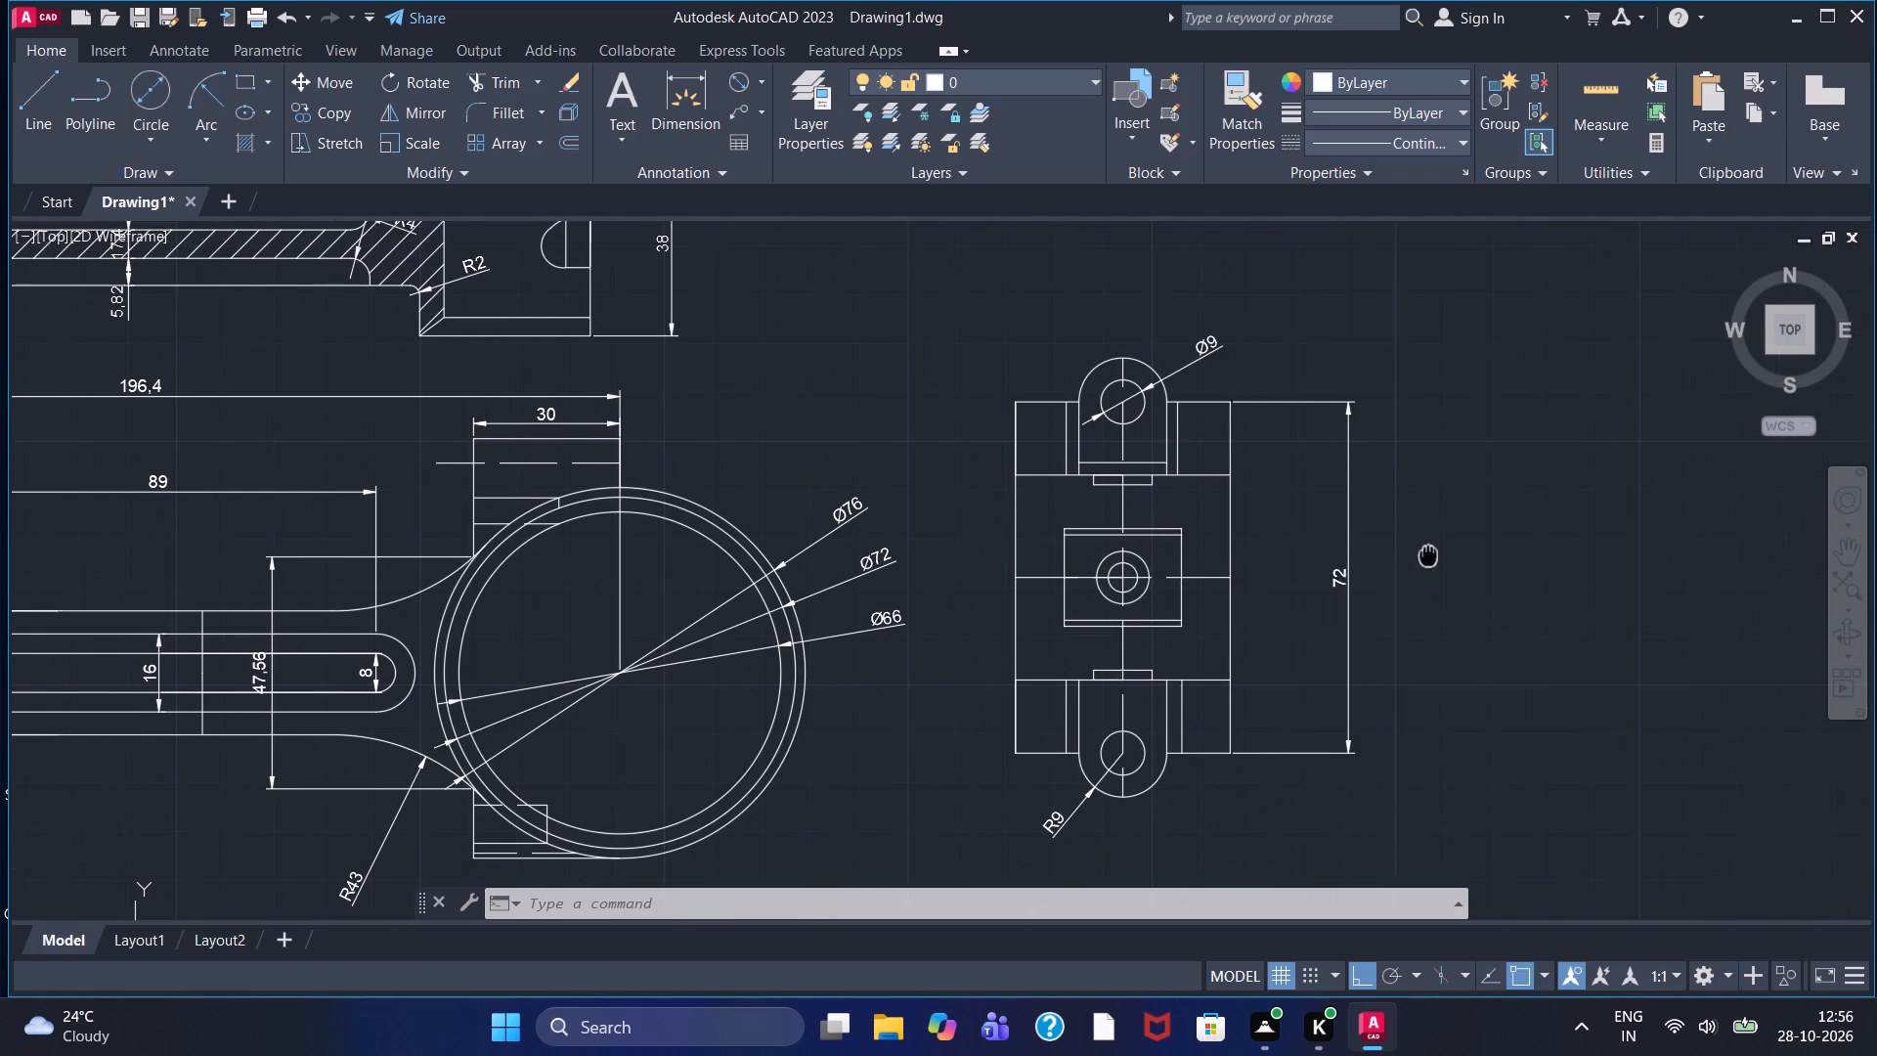
{"action": "middle_click_drag", "start_coordinate": [1428, 553], "coordinate": [1411, 535]}
{"action": "scroll", "coordinate": [1382, 522], "scroll_direction": "down", "scroll_amount": 1}
{"action": "middle_click_drag", "start_coordinate": [1381, 522], "coordinate": [1332, 480]}
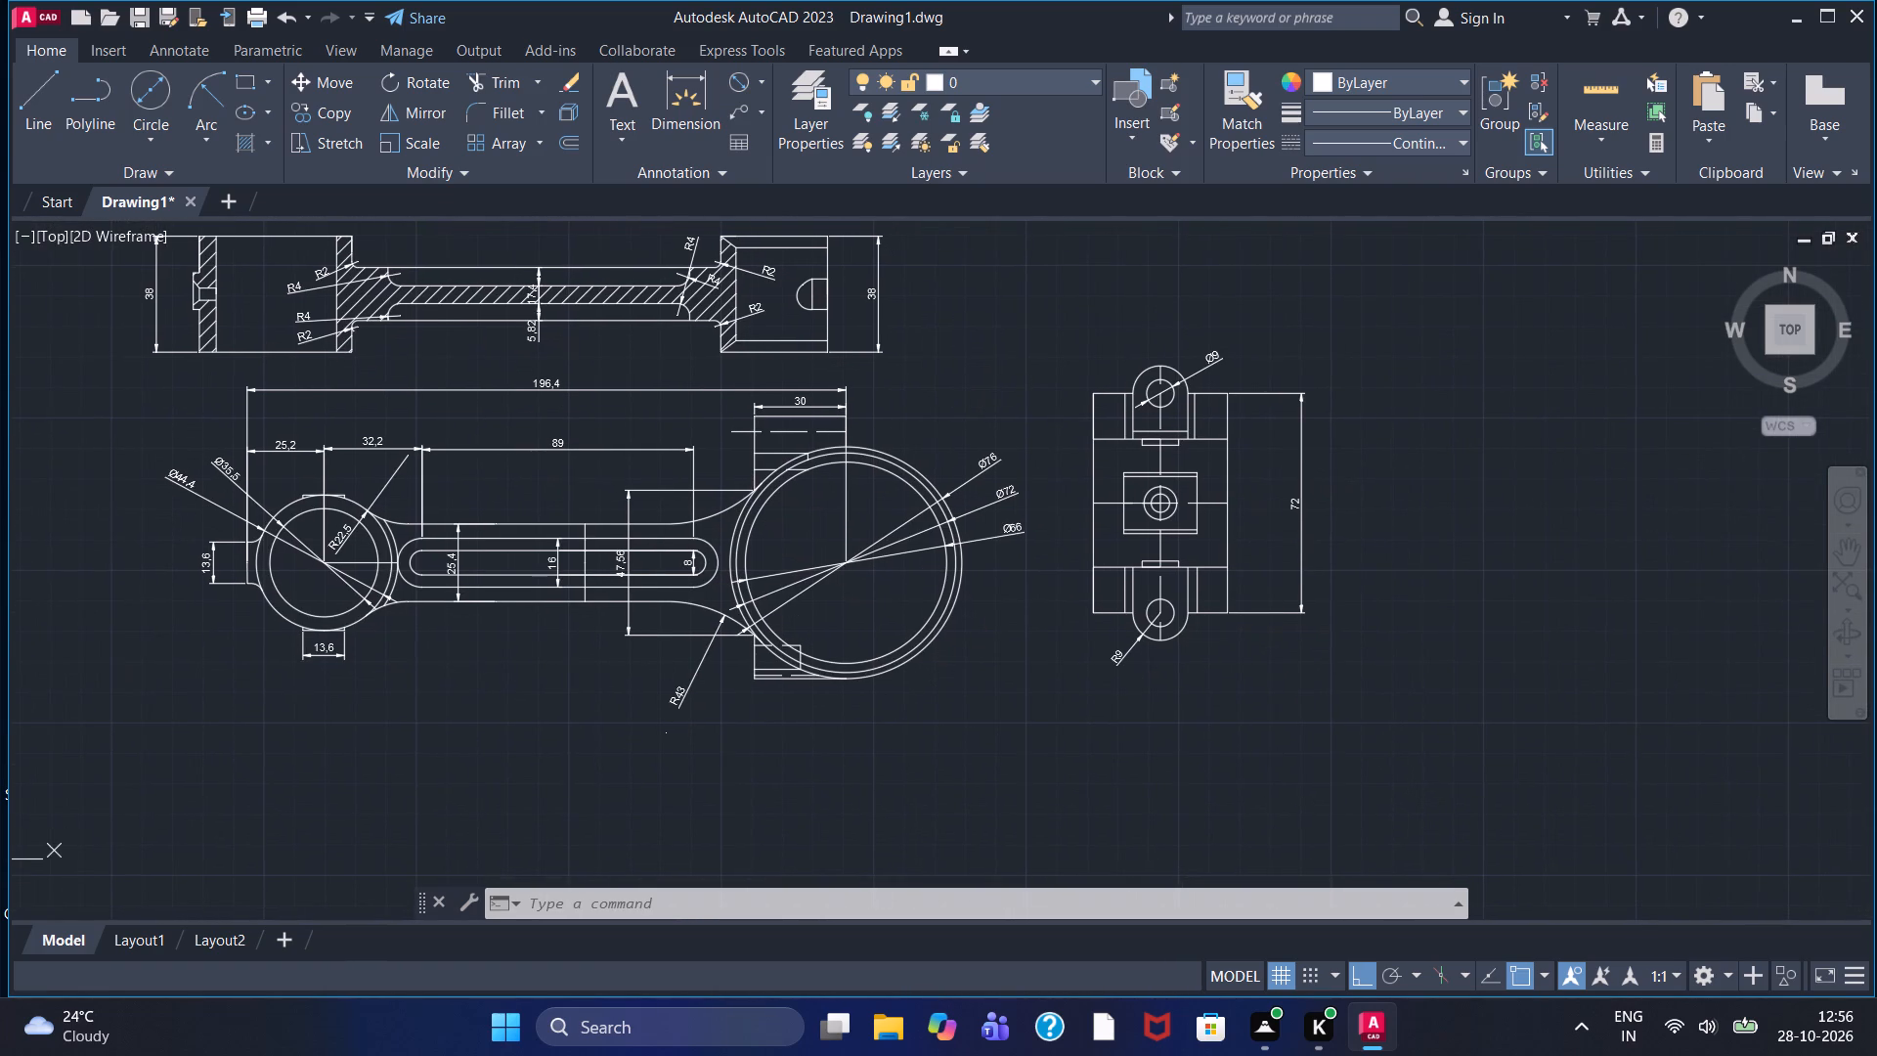
{"action": "scroll", "coordinate": [1091, 396], "scroll_direction": "up", "scroll_amount": 1}
{"action": "scroll", "coordinate": [1091, 396], "scroll_direction": "down", "scroll_amount": 2}
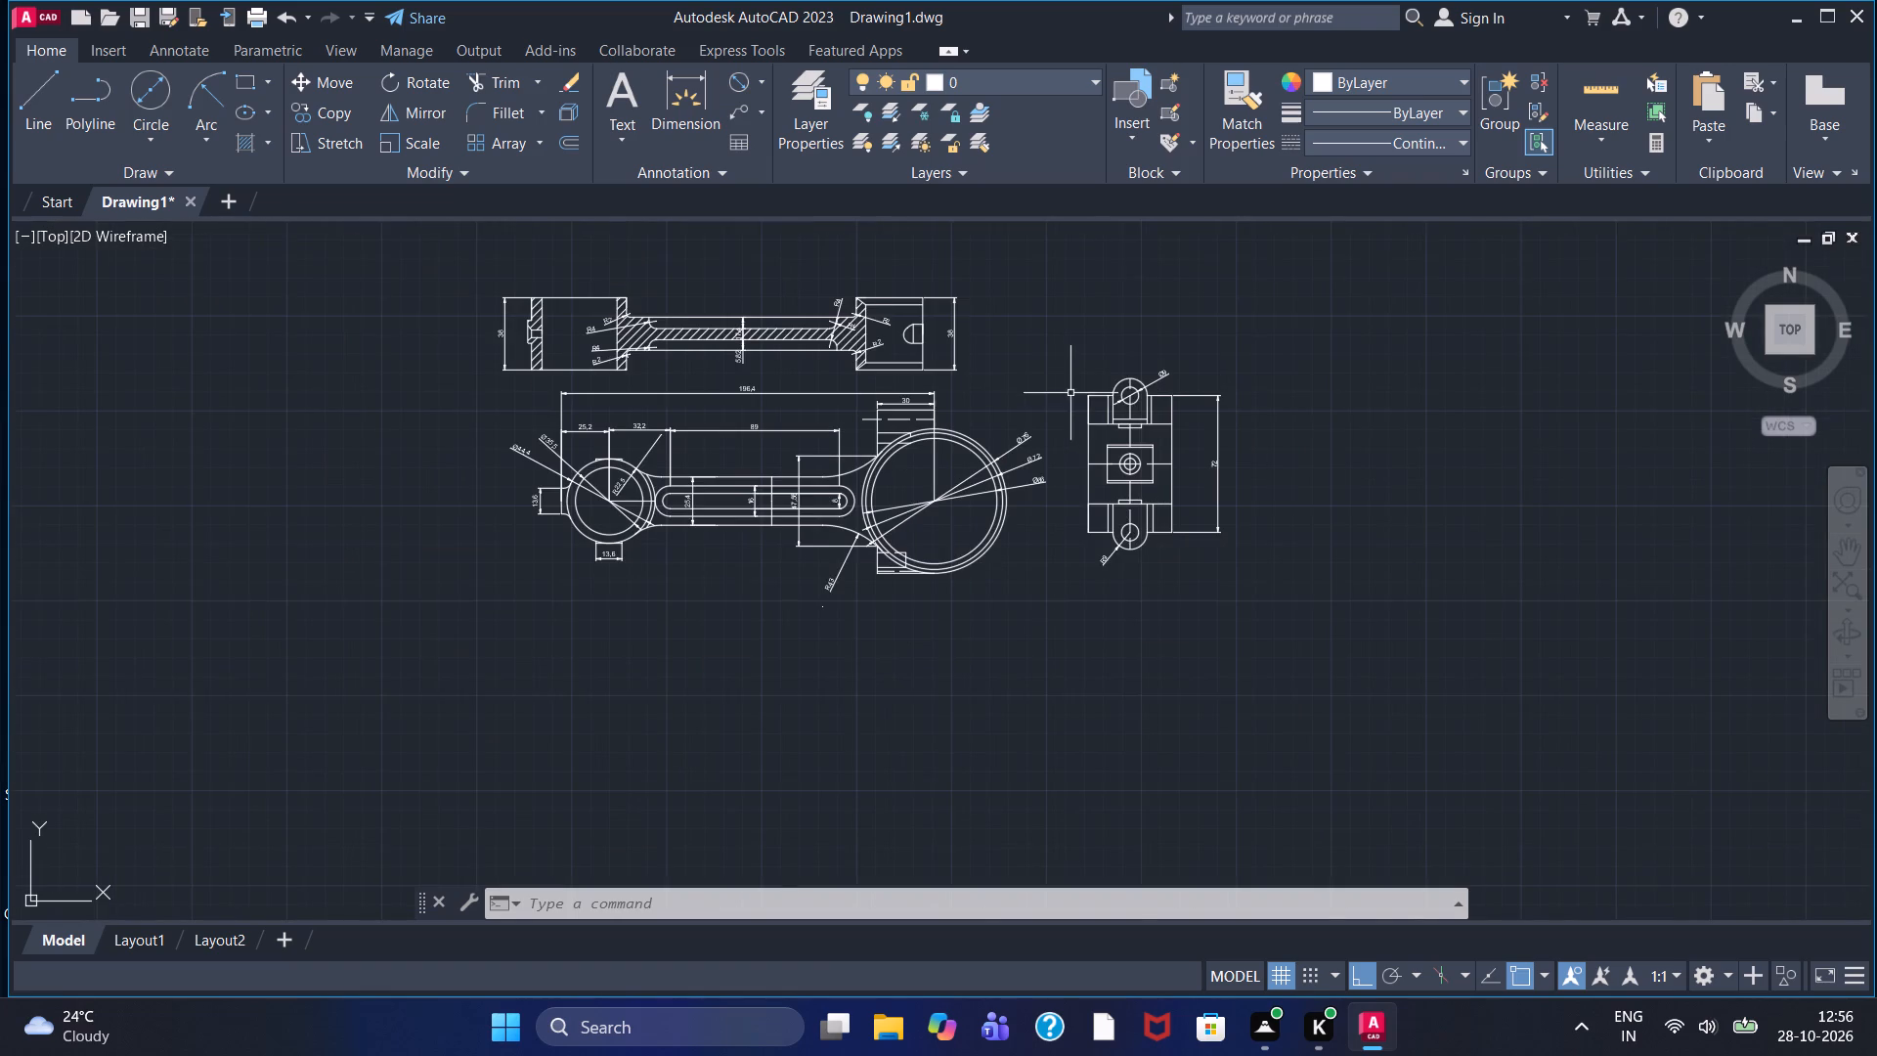
{"action": "middle_click_drag", "start_coordinate": [1060, 376], "coordinate": [961, 427]}
{"action": "scroll", "coordinate": [955, 427], "scroll_direction": "up", "scroll_amount": 2}
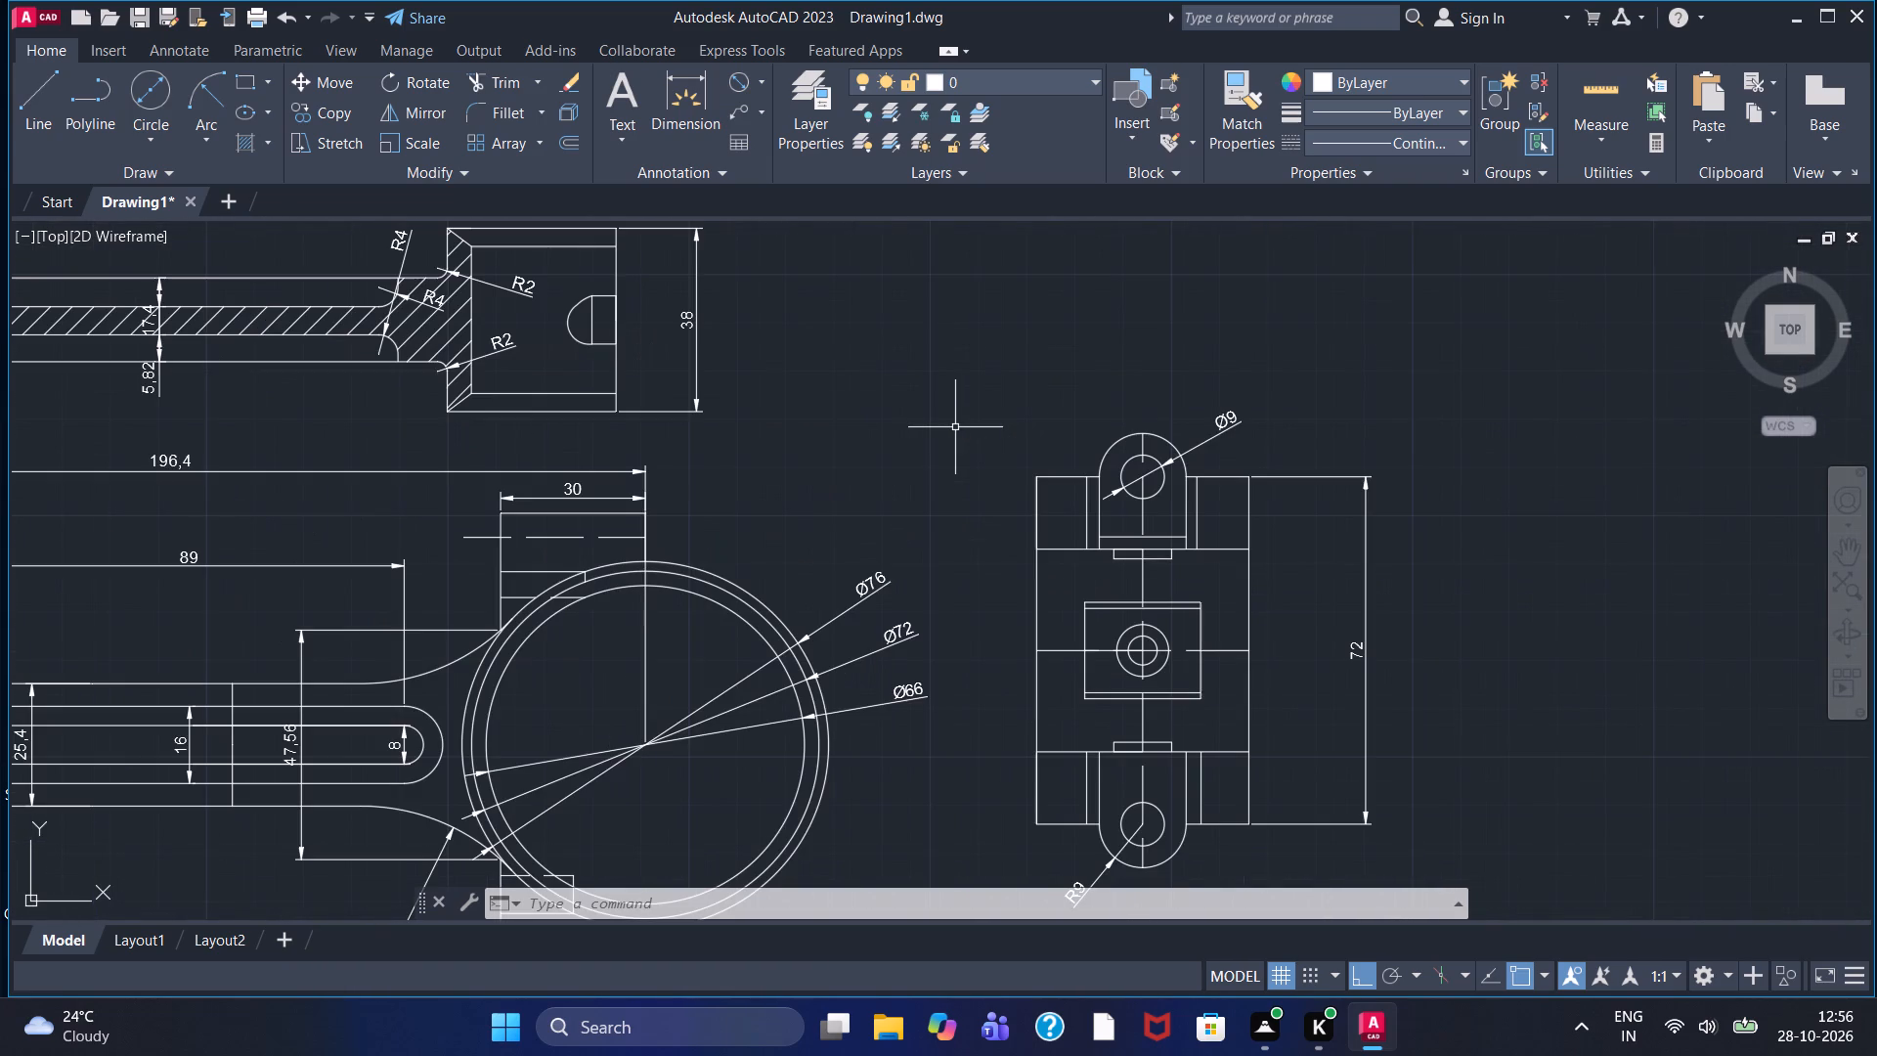
{"action": "middle_click_drag", "start_coordinate": [955, 462], "coordinate": [938, 369]}
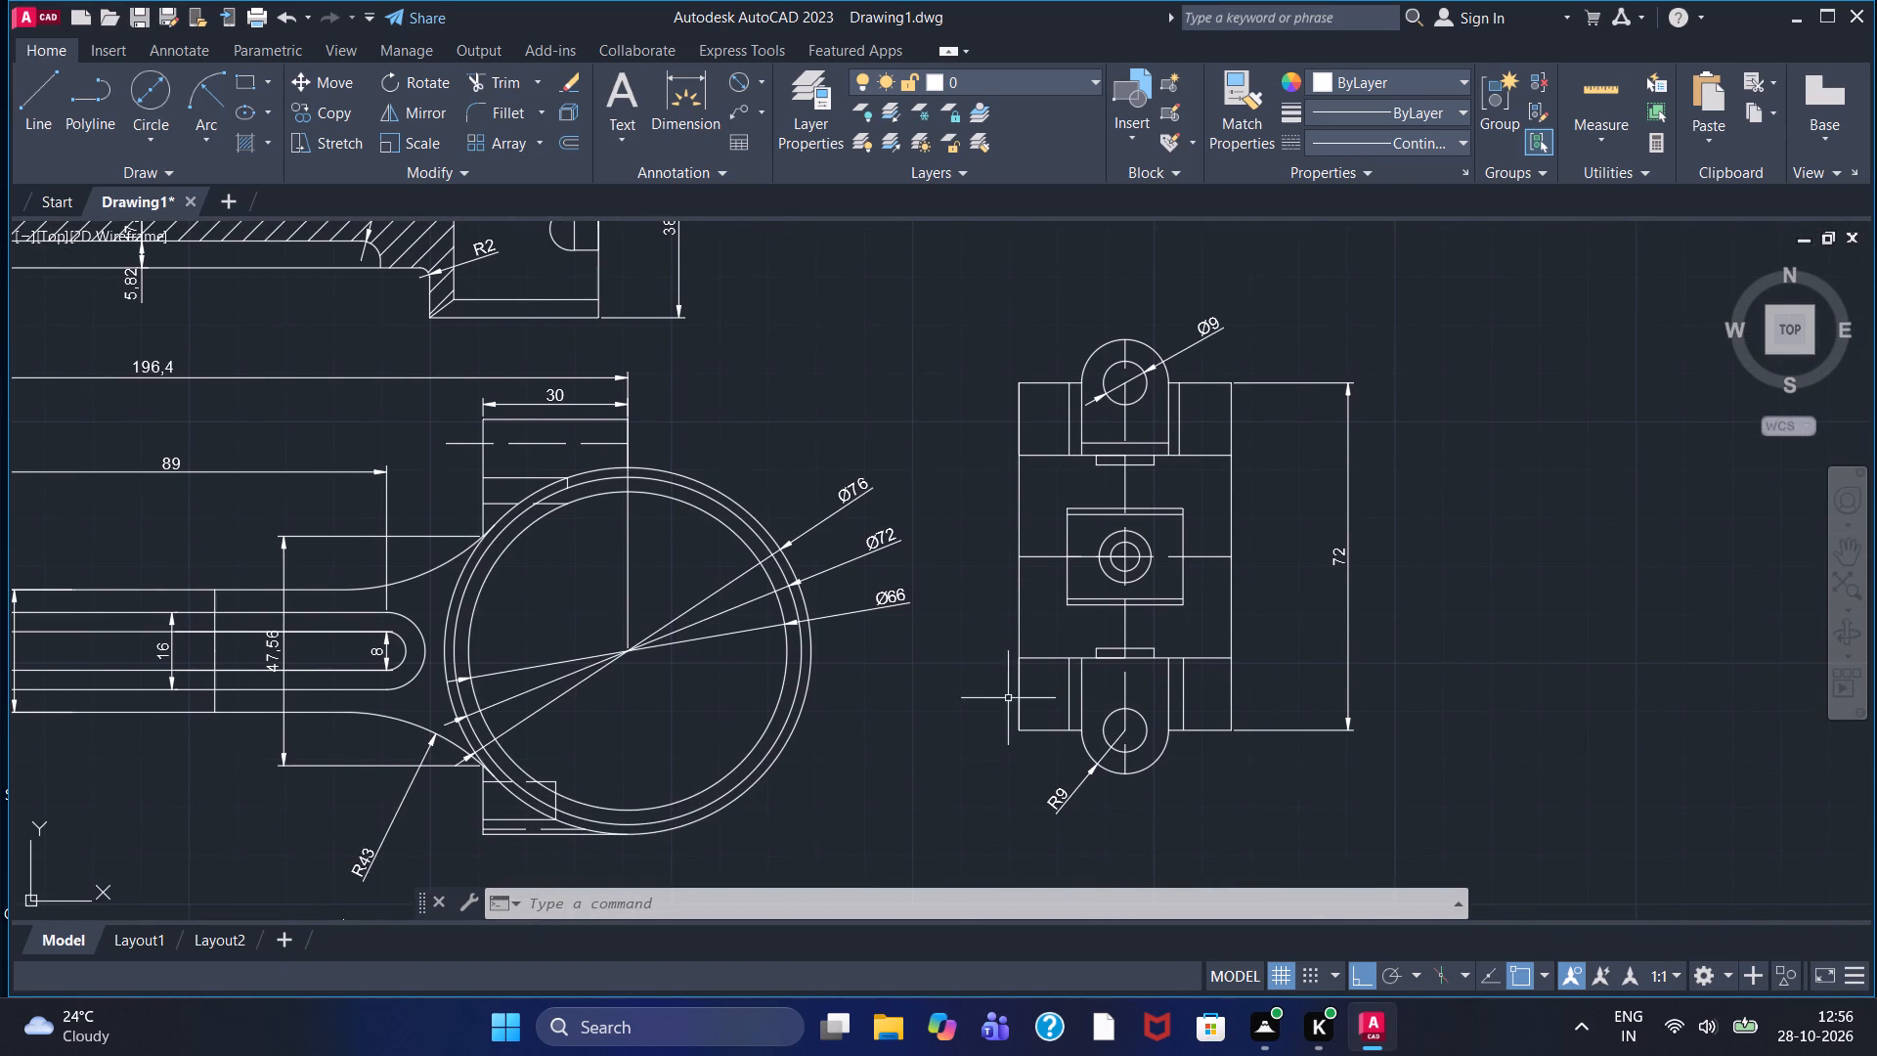
{"action": "middle_click_drag", "start_coordinate": [988, 708], "coordinate": [955, 532]}
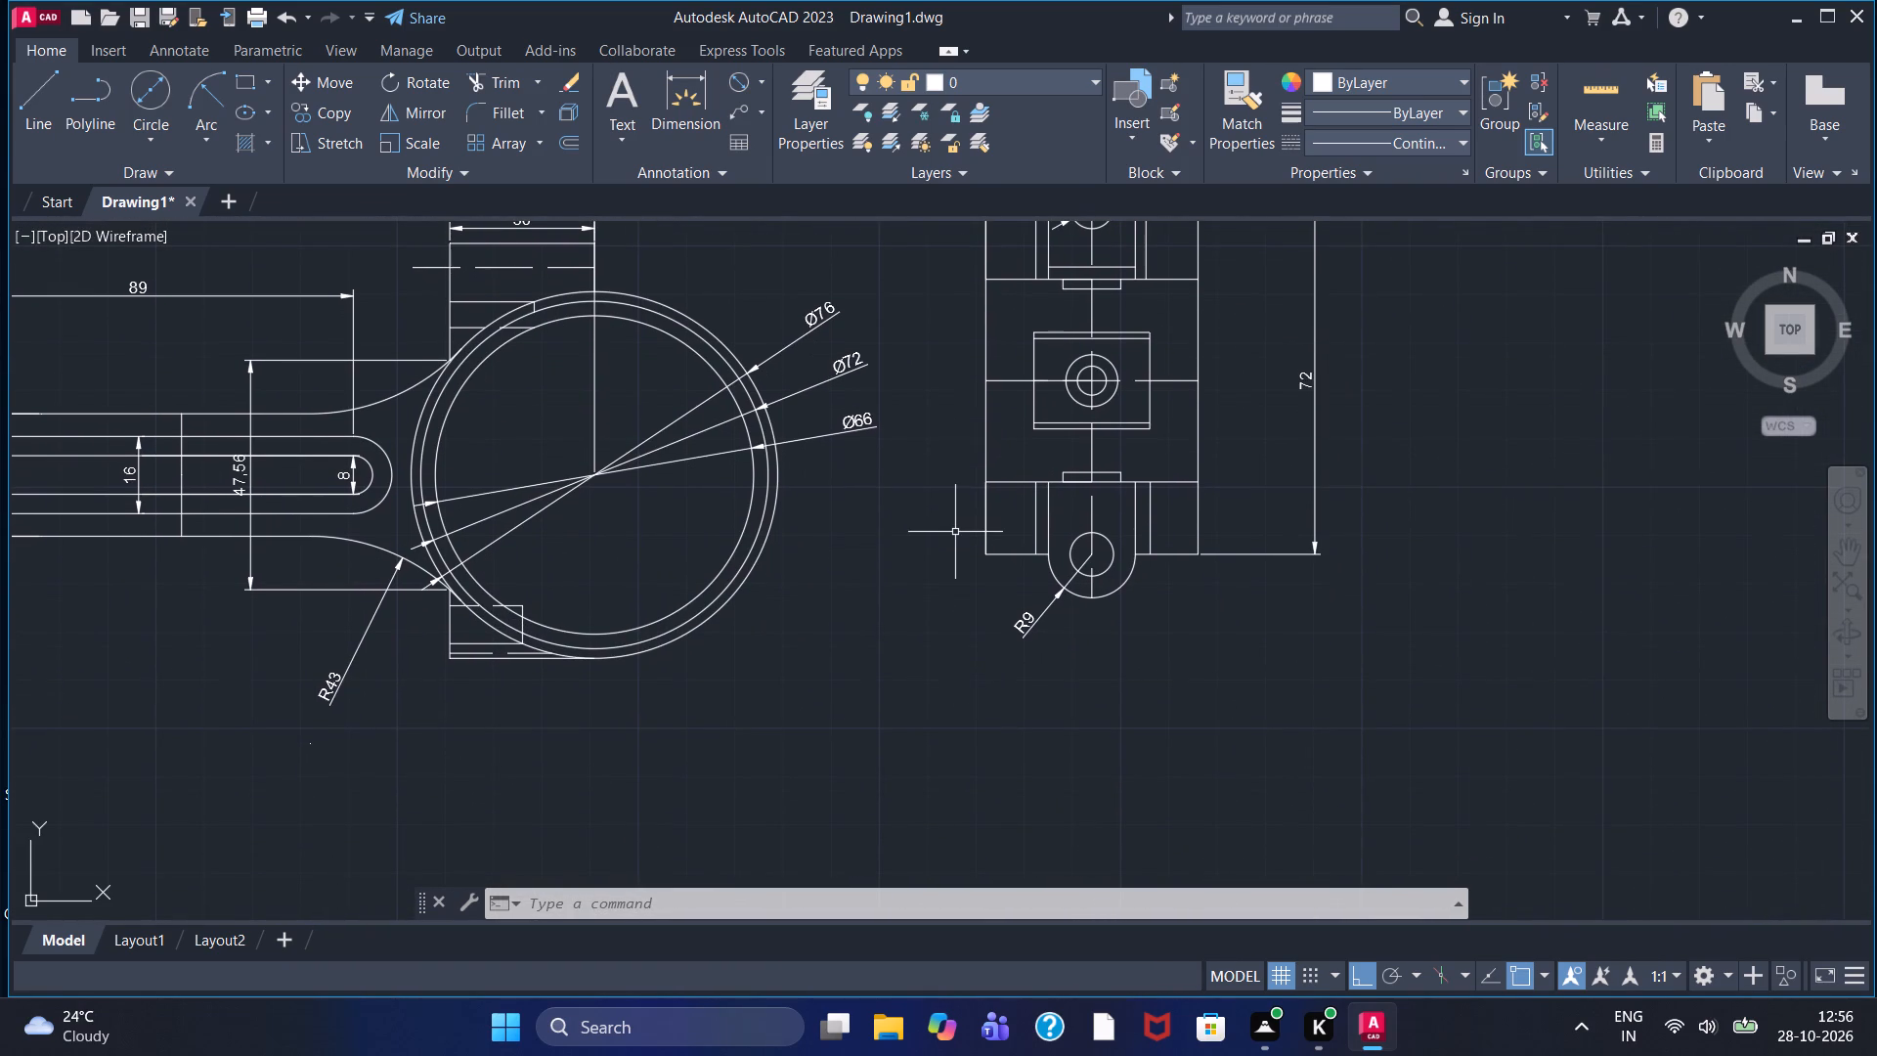
{"action": "middle_click_drag", "start_coordinate": [1153, 644], "coordinate": [1148, 612]}
{"action": "scroll", "coordinate": [1134, 540], "scroll_direction": "up", "scroll_amount": 3}
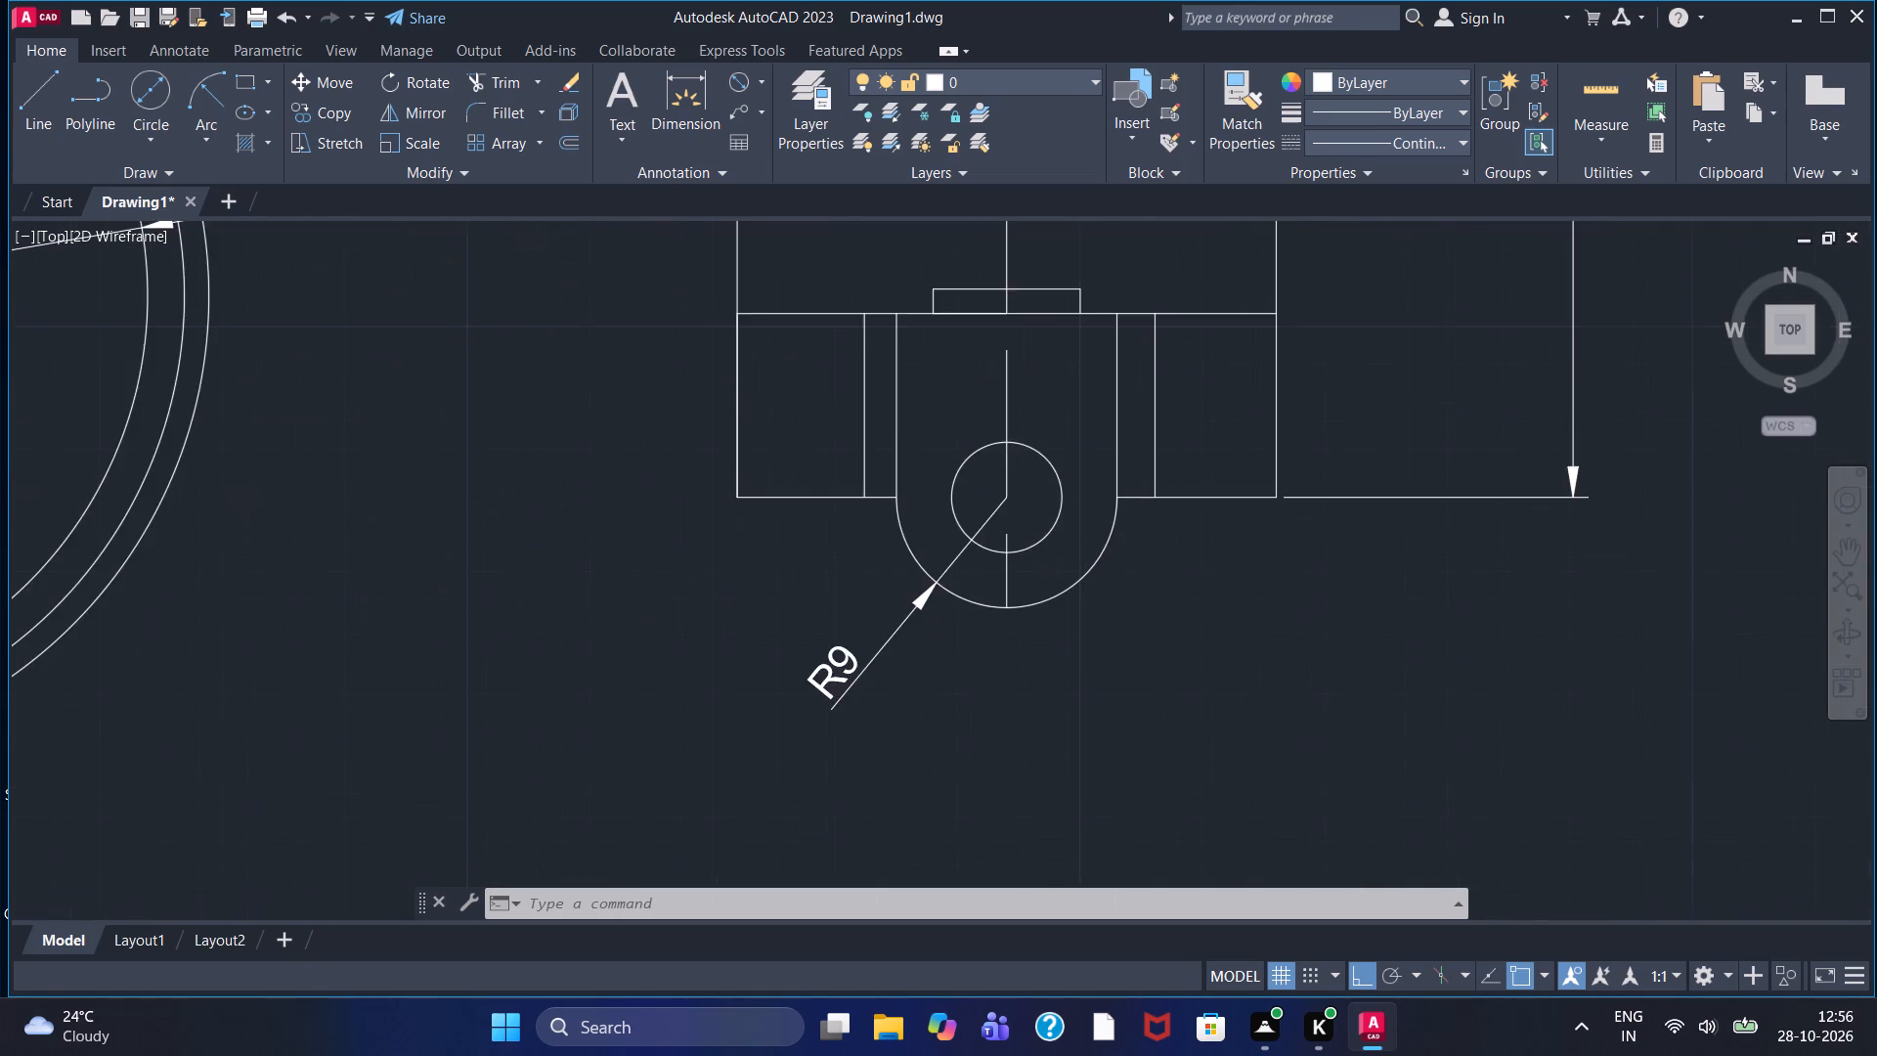
{"action": "middle_click_drag", "start_coordinate": [1125, 535], "coordinate": [1166, 677]}
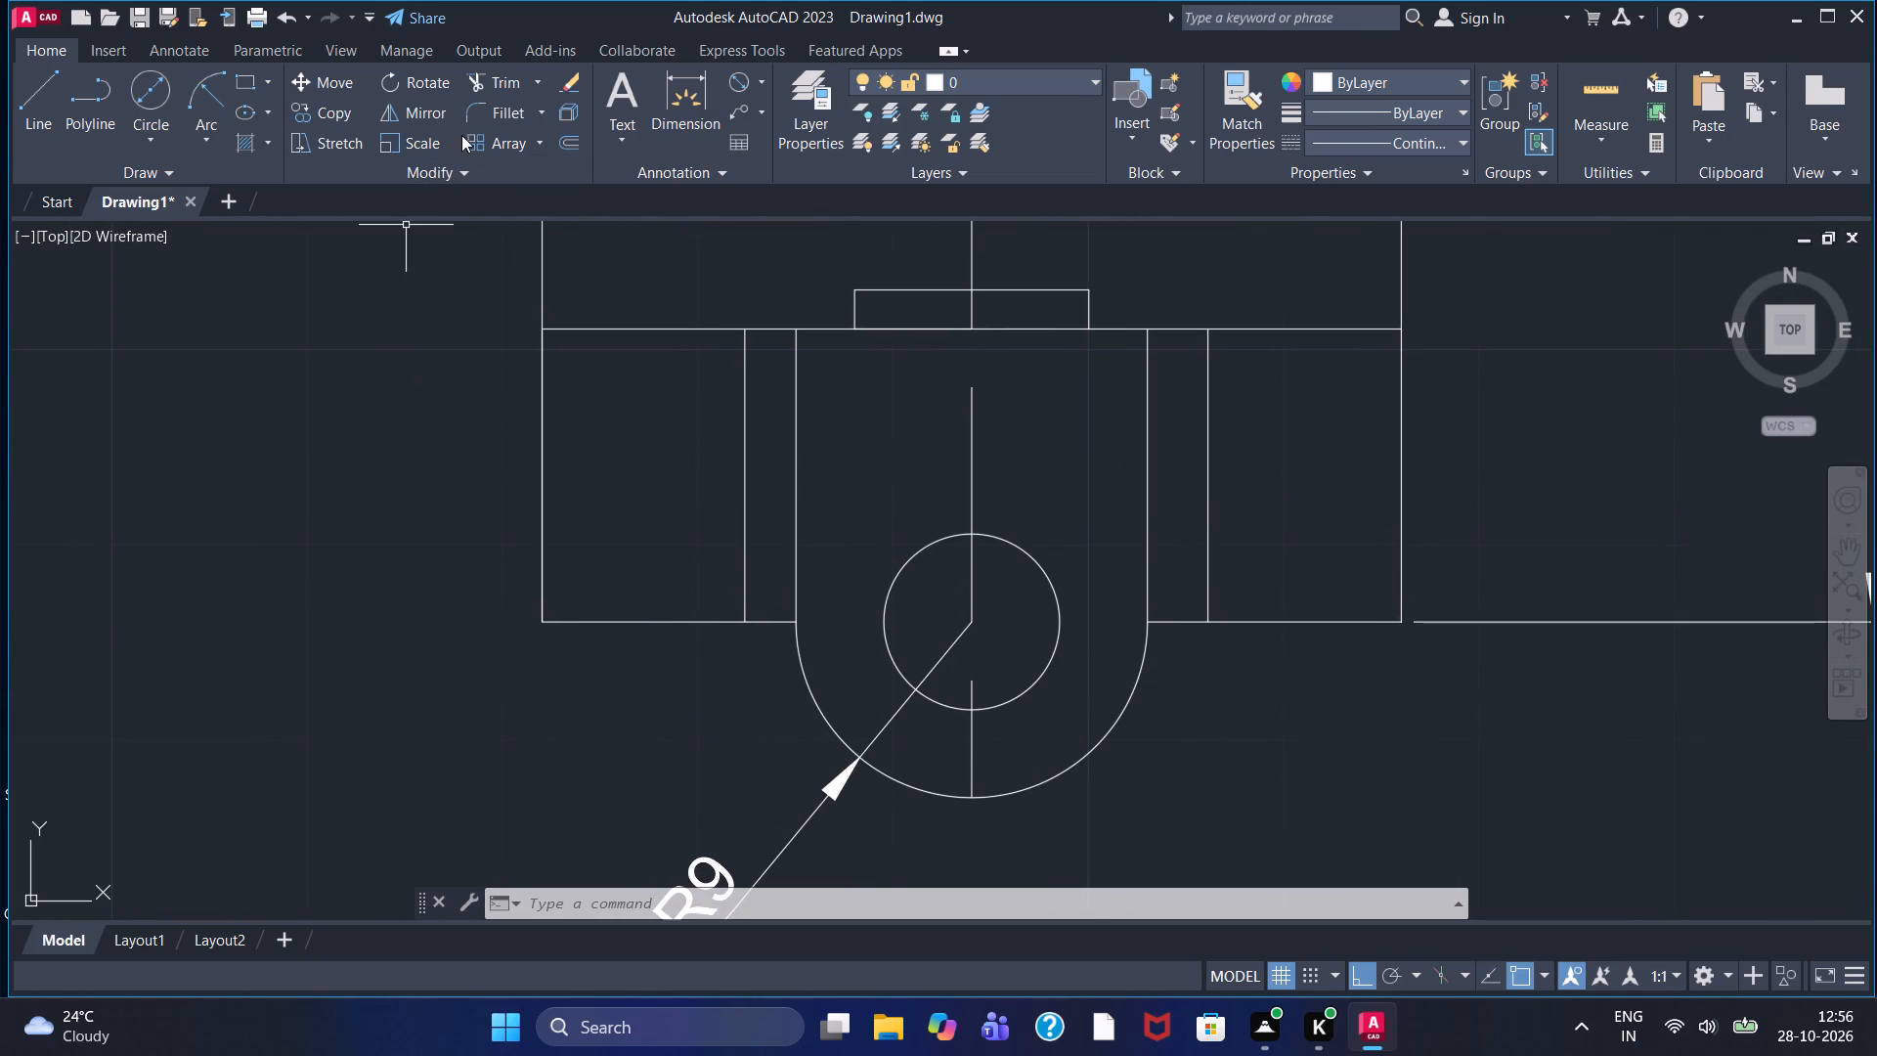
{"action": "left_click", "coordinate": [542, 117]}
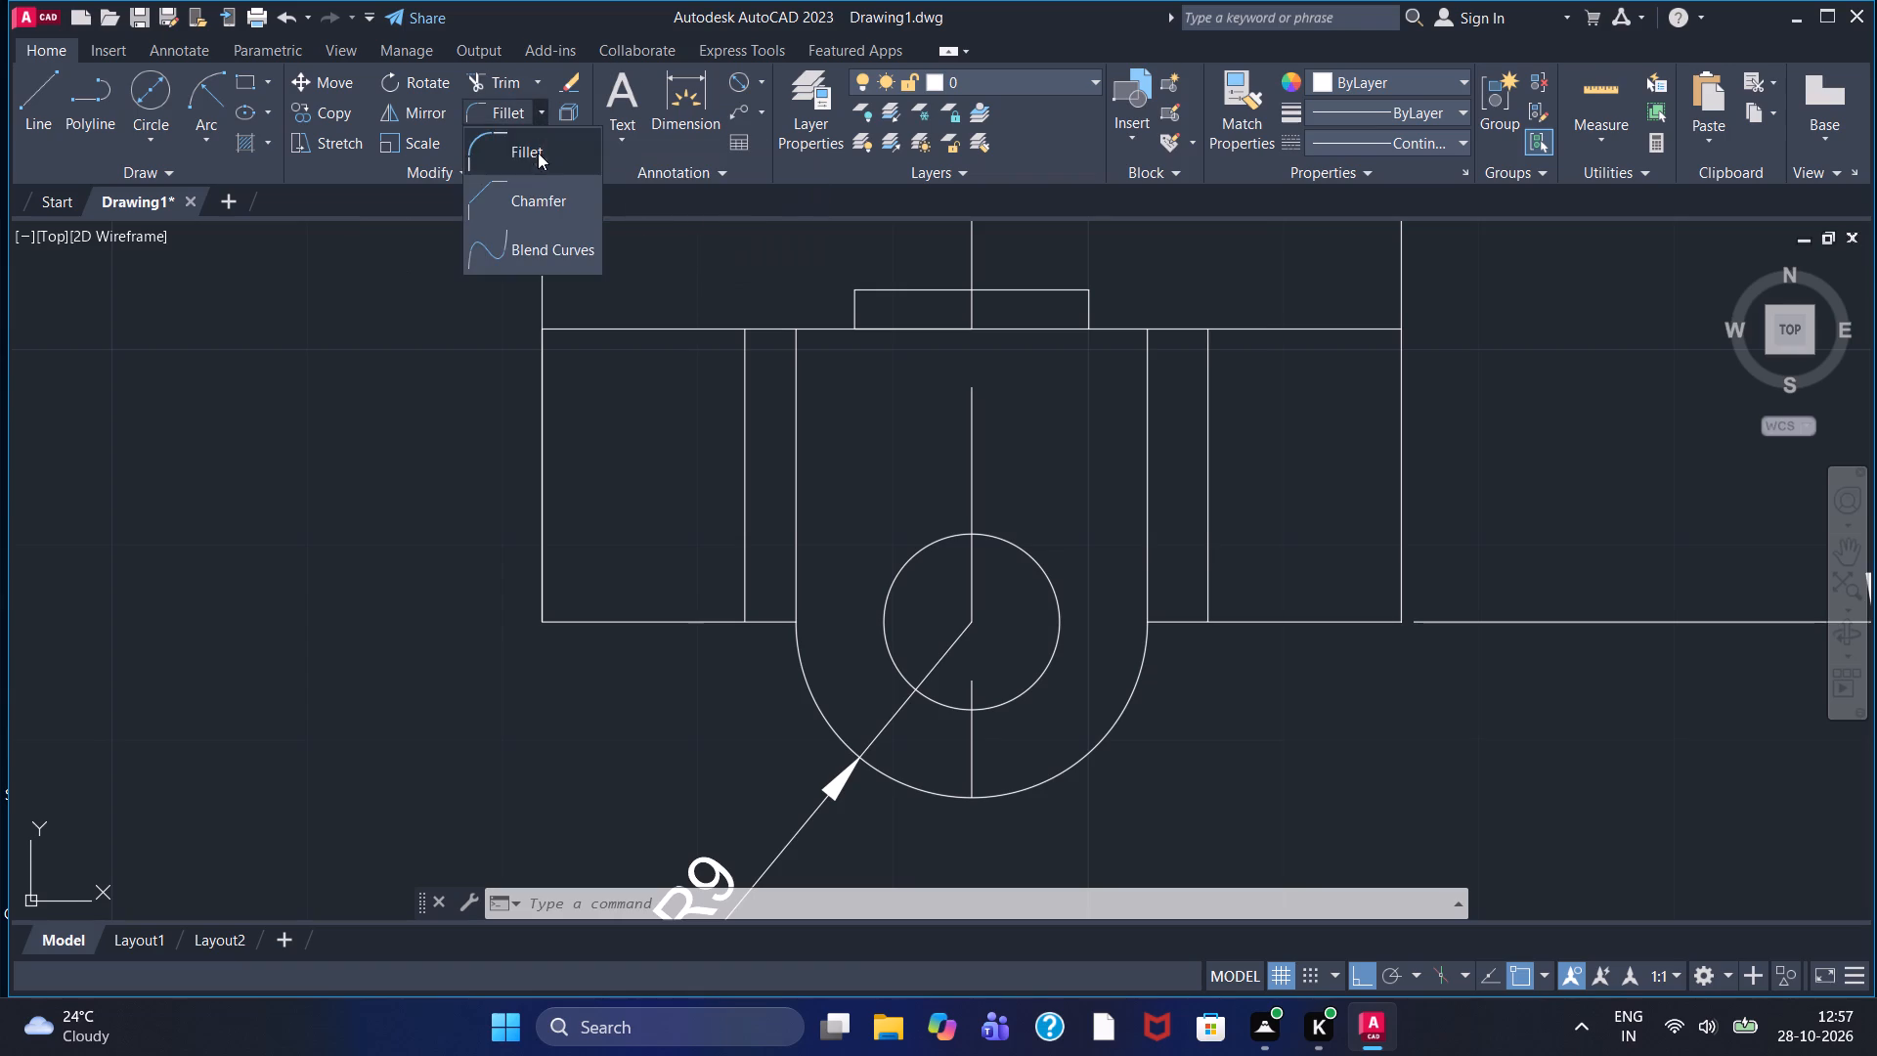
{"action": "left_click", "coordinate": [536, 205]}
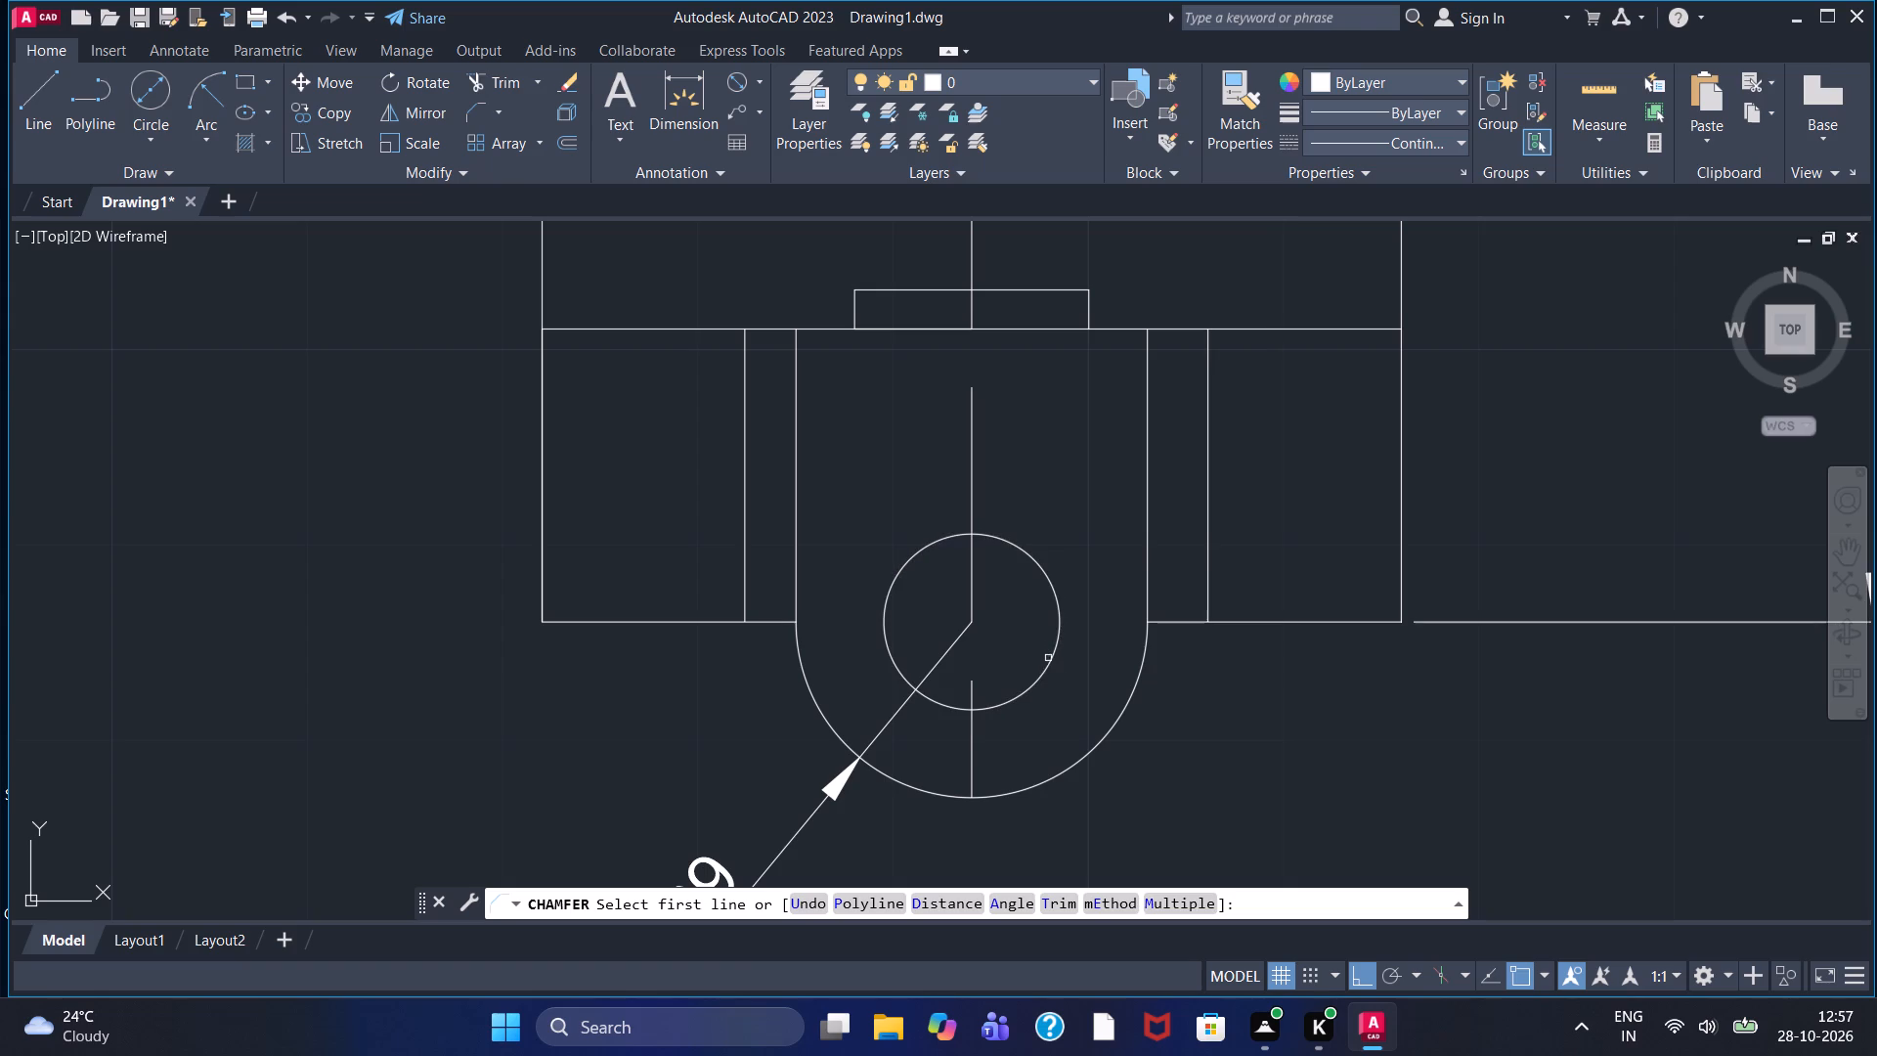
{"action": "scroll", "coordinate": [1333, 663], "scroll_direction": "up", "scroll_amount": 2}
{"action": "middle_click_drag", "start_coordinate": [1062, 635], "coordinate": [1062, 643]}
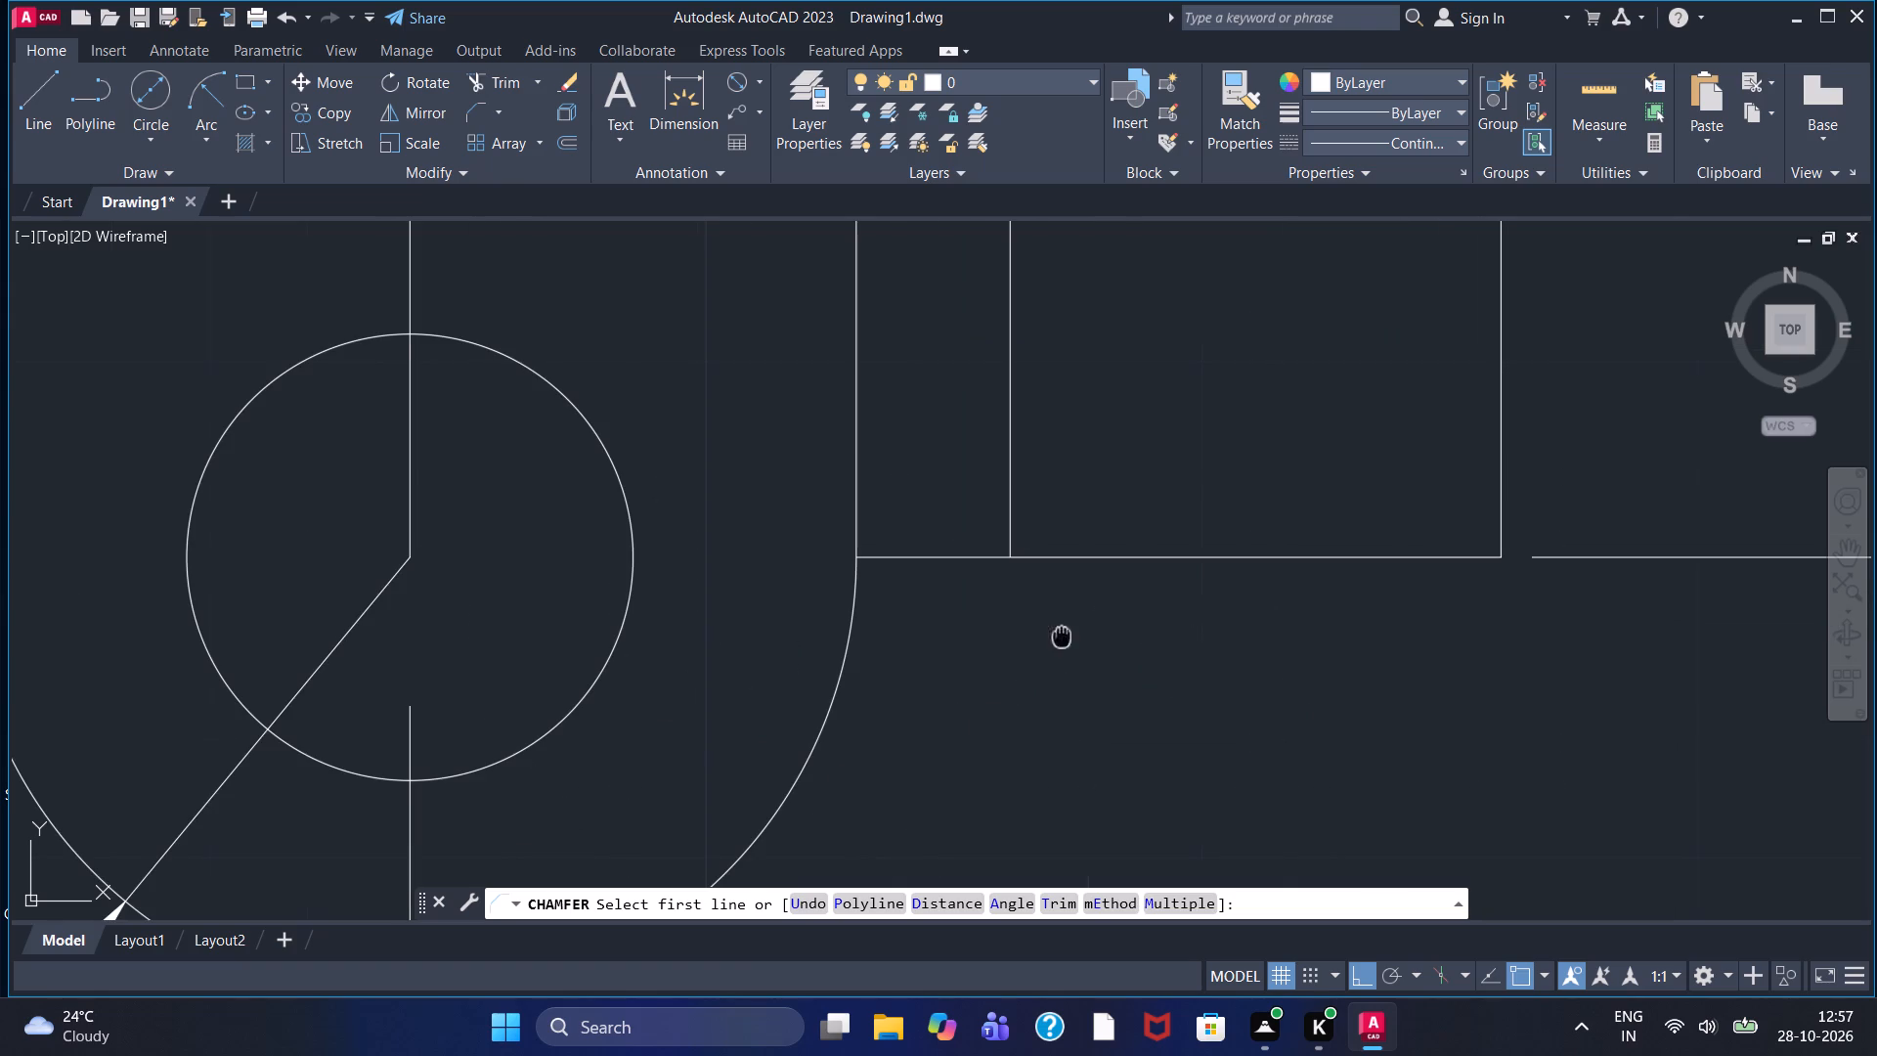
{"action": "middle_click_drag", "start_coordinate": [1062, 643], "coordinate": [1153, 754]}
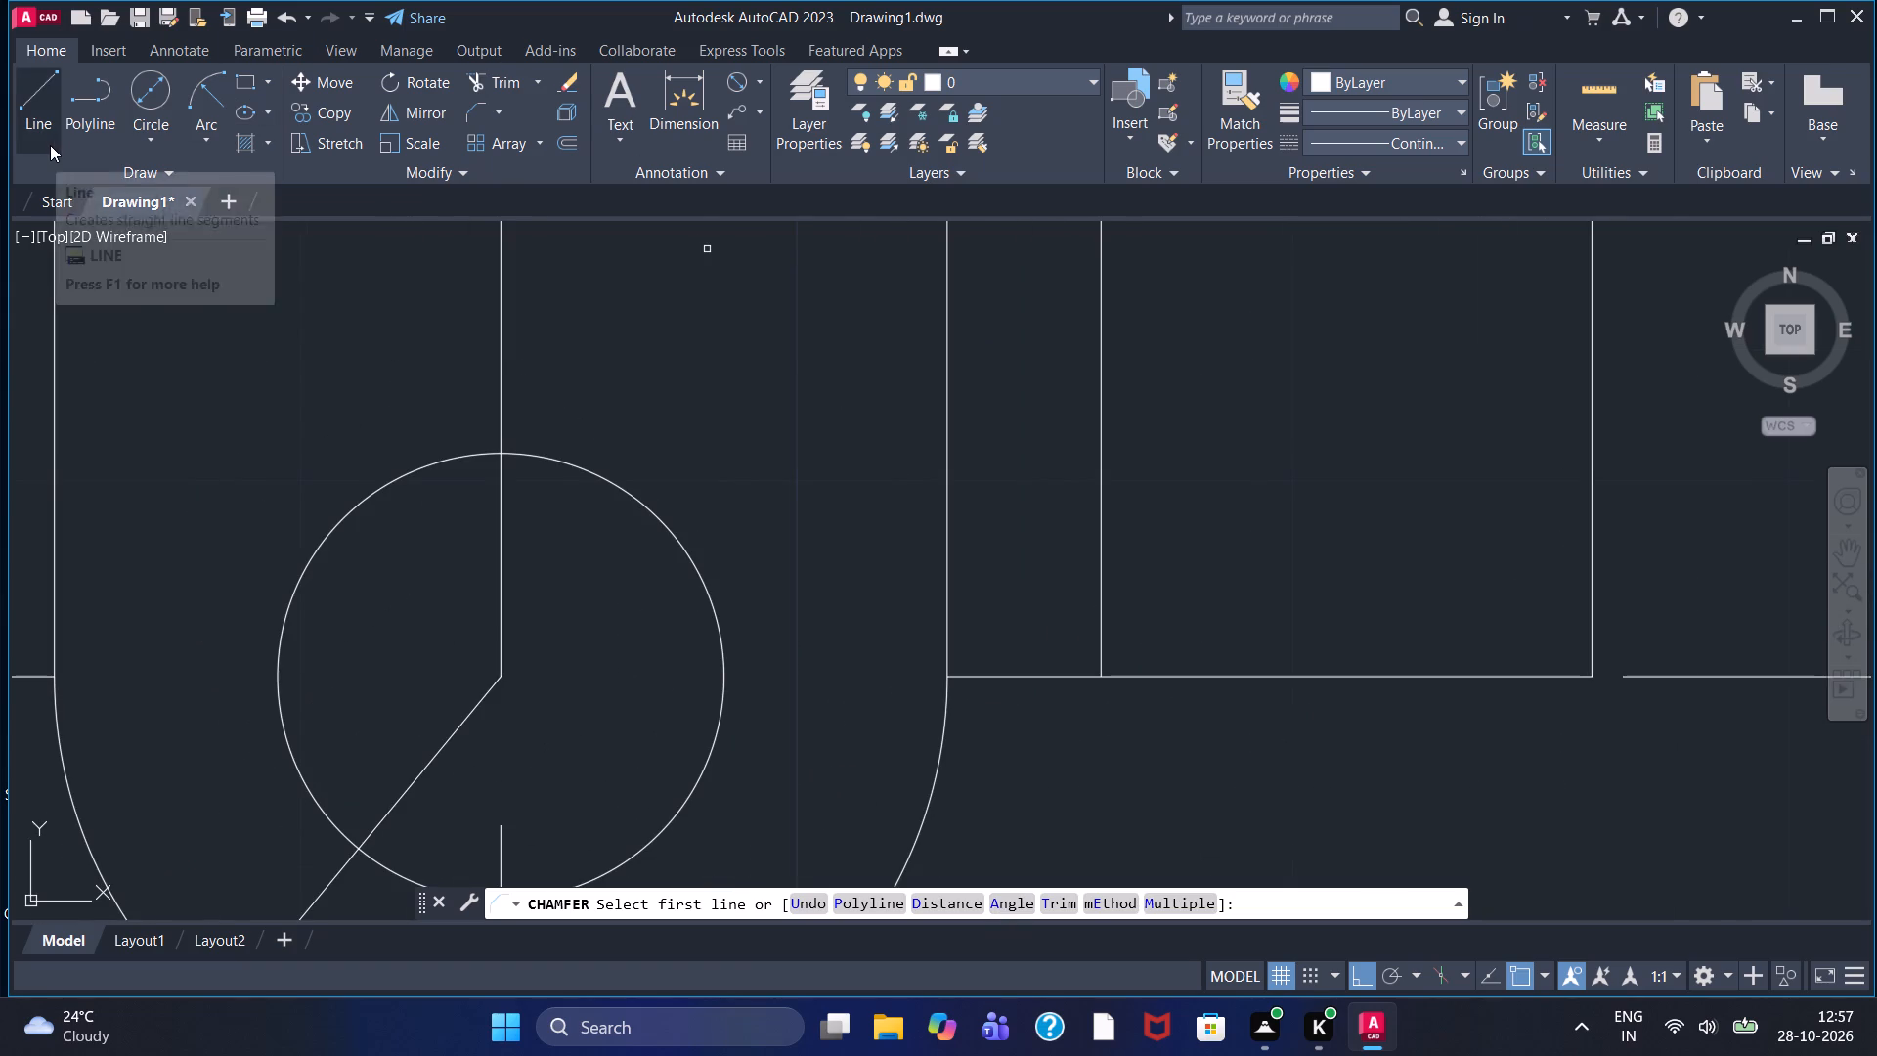
Offset the bottom edges of the end view's two lower side blocks slightly upward using the Through option.
{"action": "left_click", "coordinate": [573, 135]}
{"action": "left_click", "coordinate": [870, 904]}
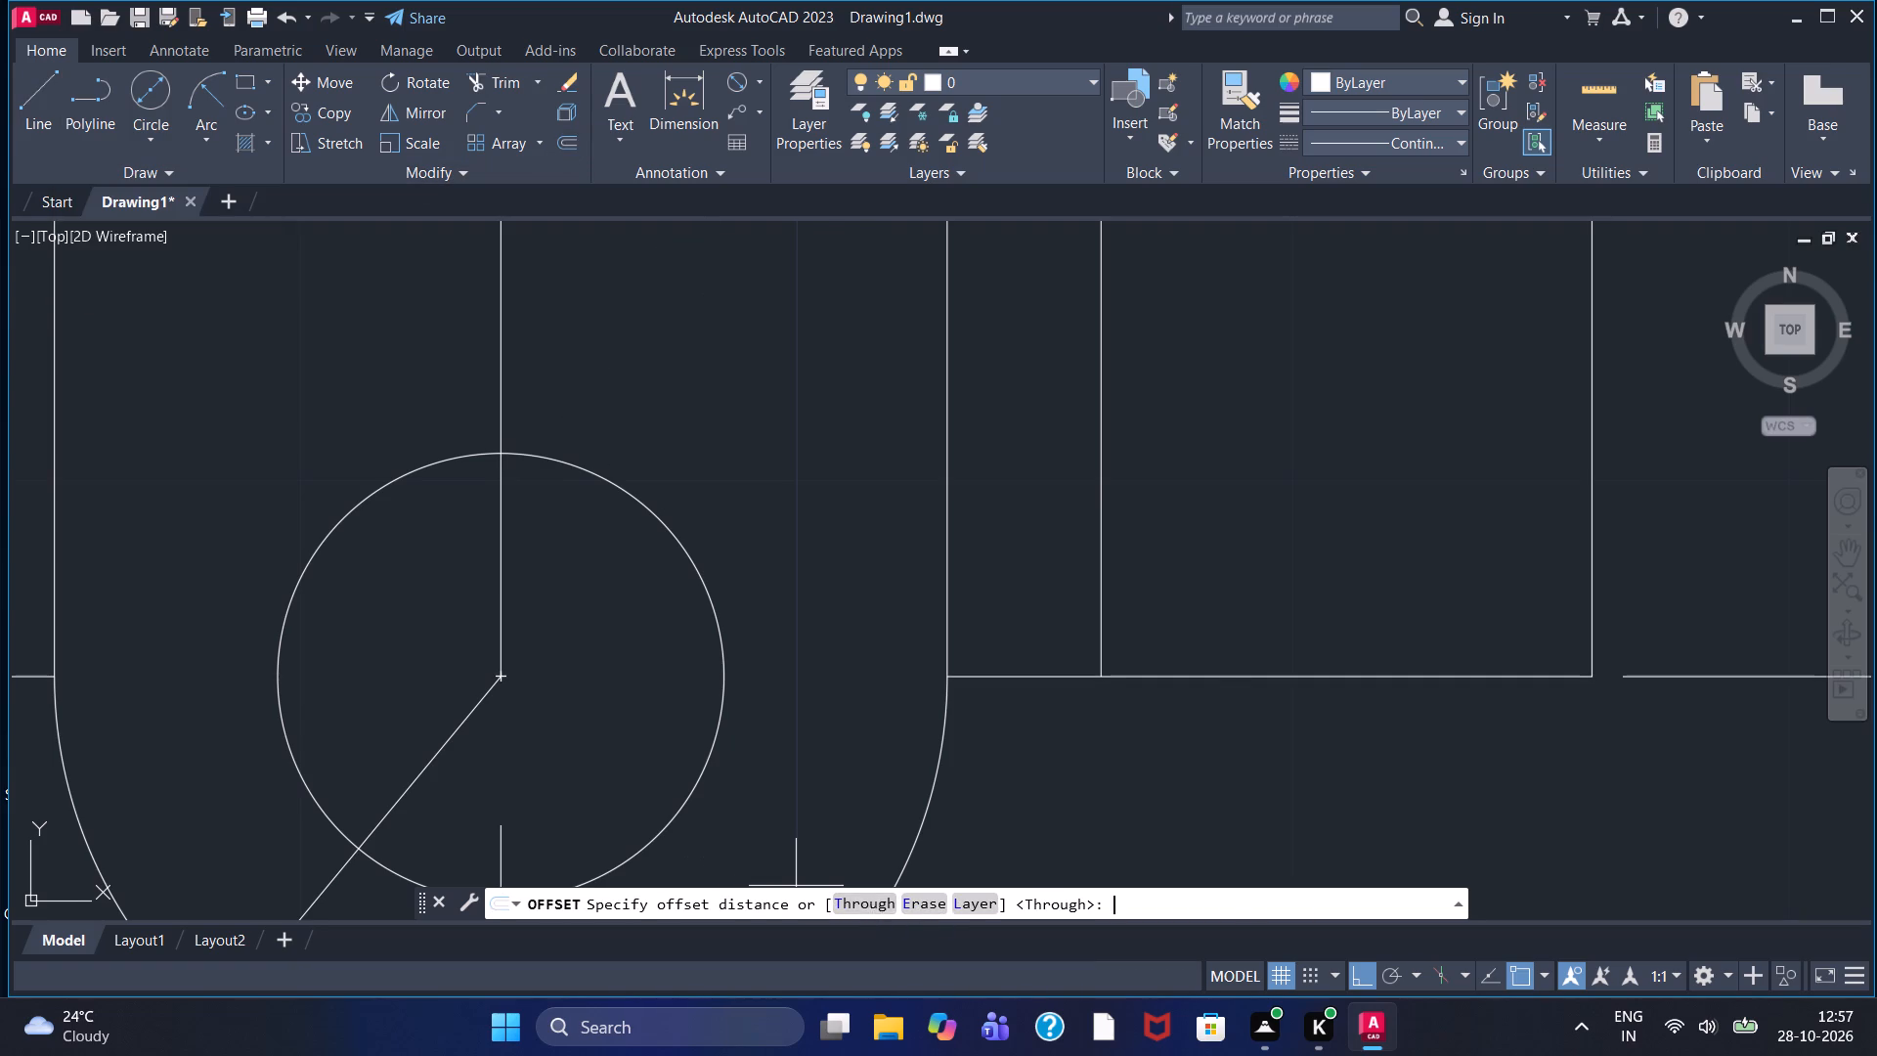
{"action": "left_click", "coordinate": [1032, 679]}
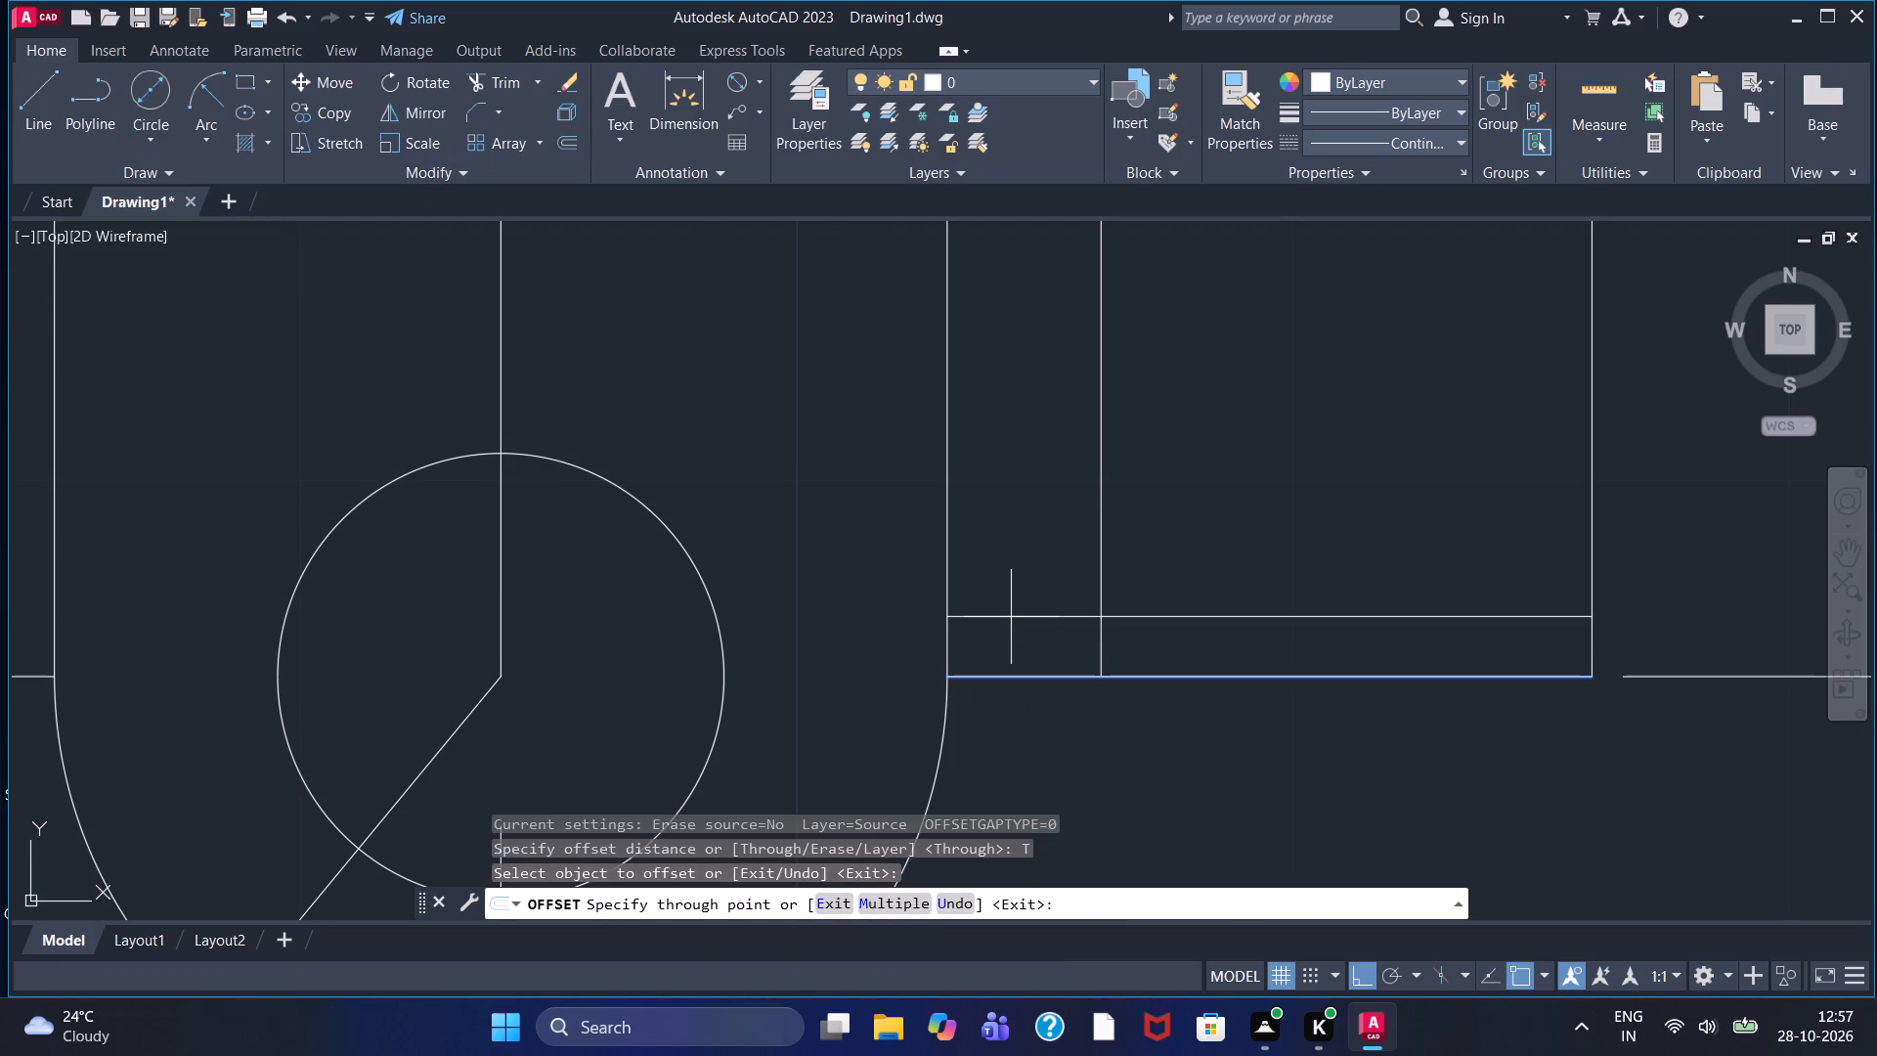
{"action": "left_click", "coordinate": [1014, 609]}
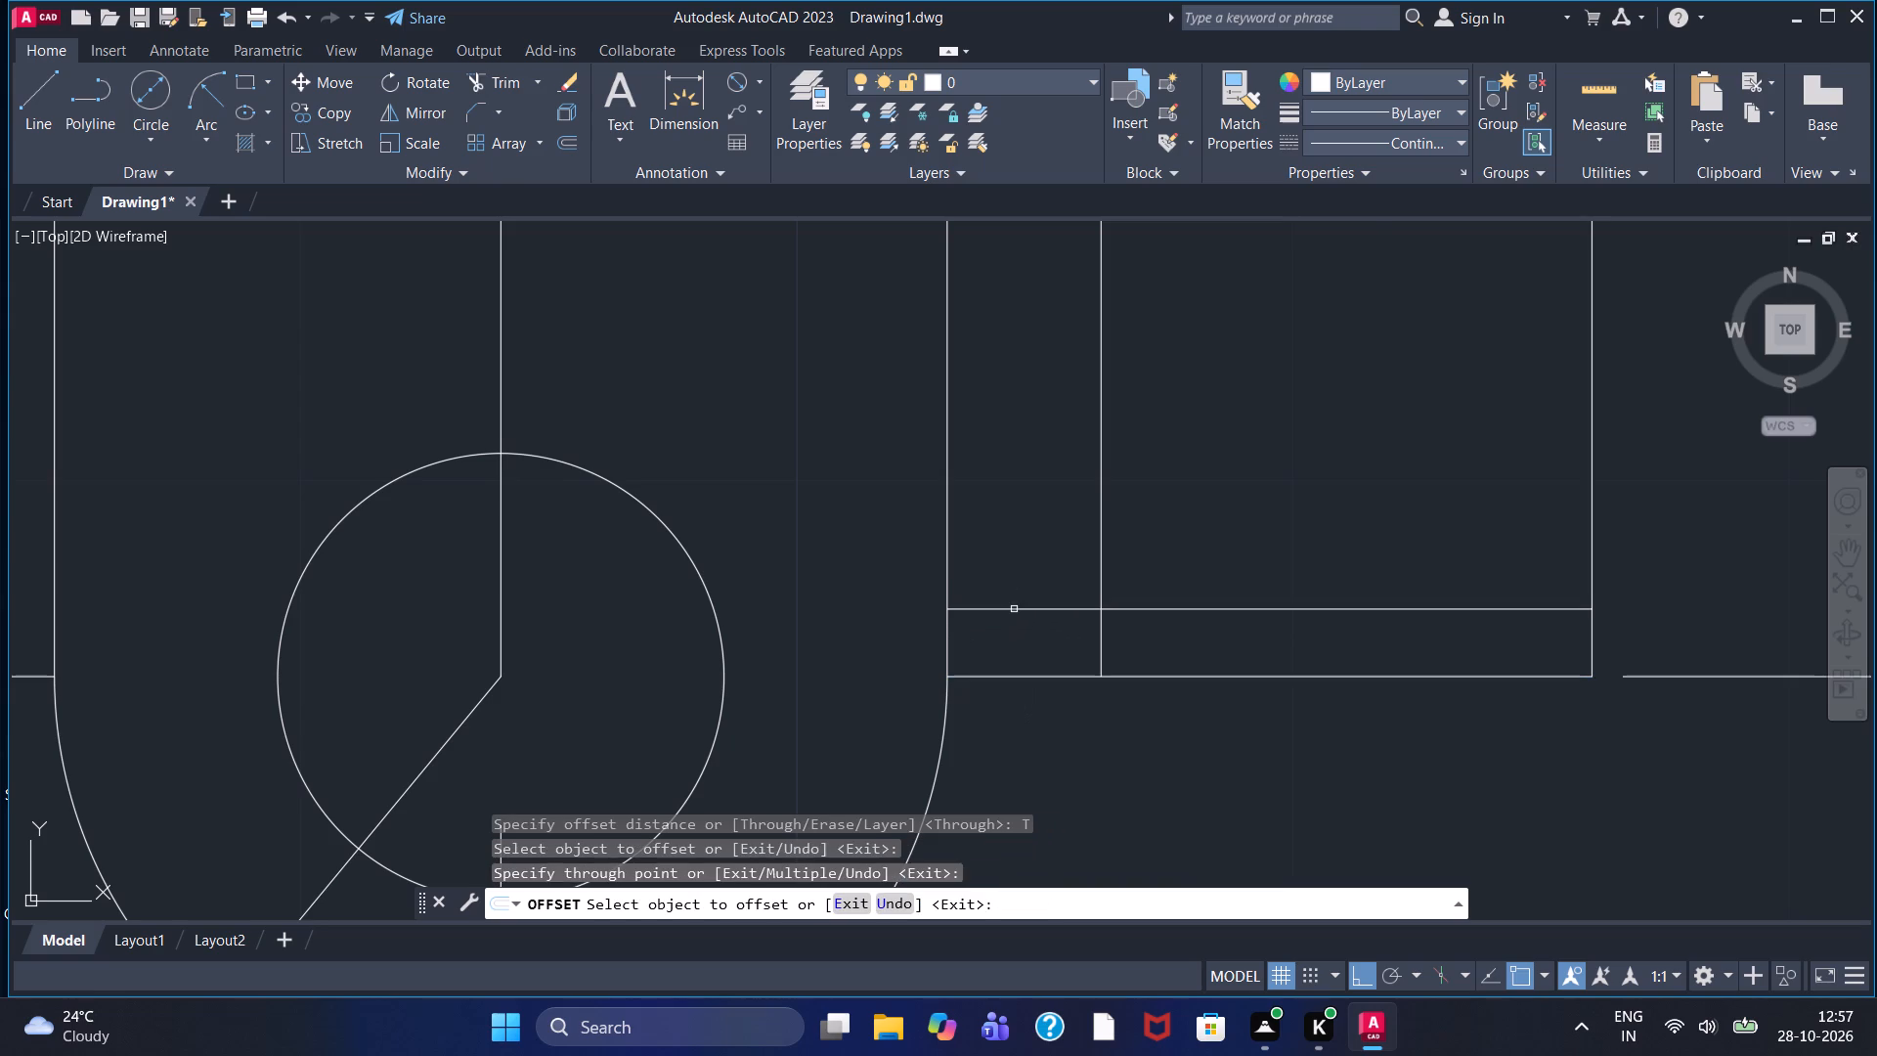
{"action": "scroll", "coordinate": [1014, 609], "scroll_direction": "down", "scroll_amount": 1}
{"action": "middle_click_drag", "start_coordinate": [1054, 464], "coordinate": [996, 786]}
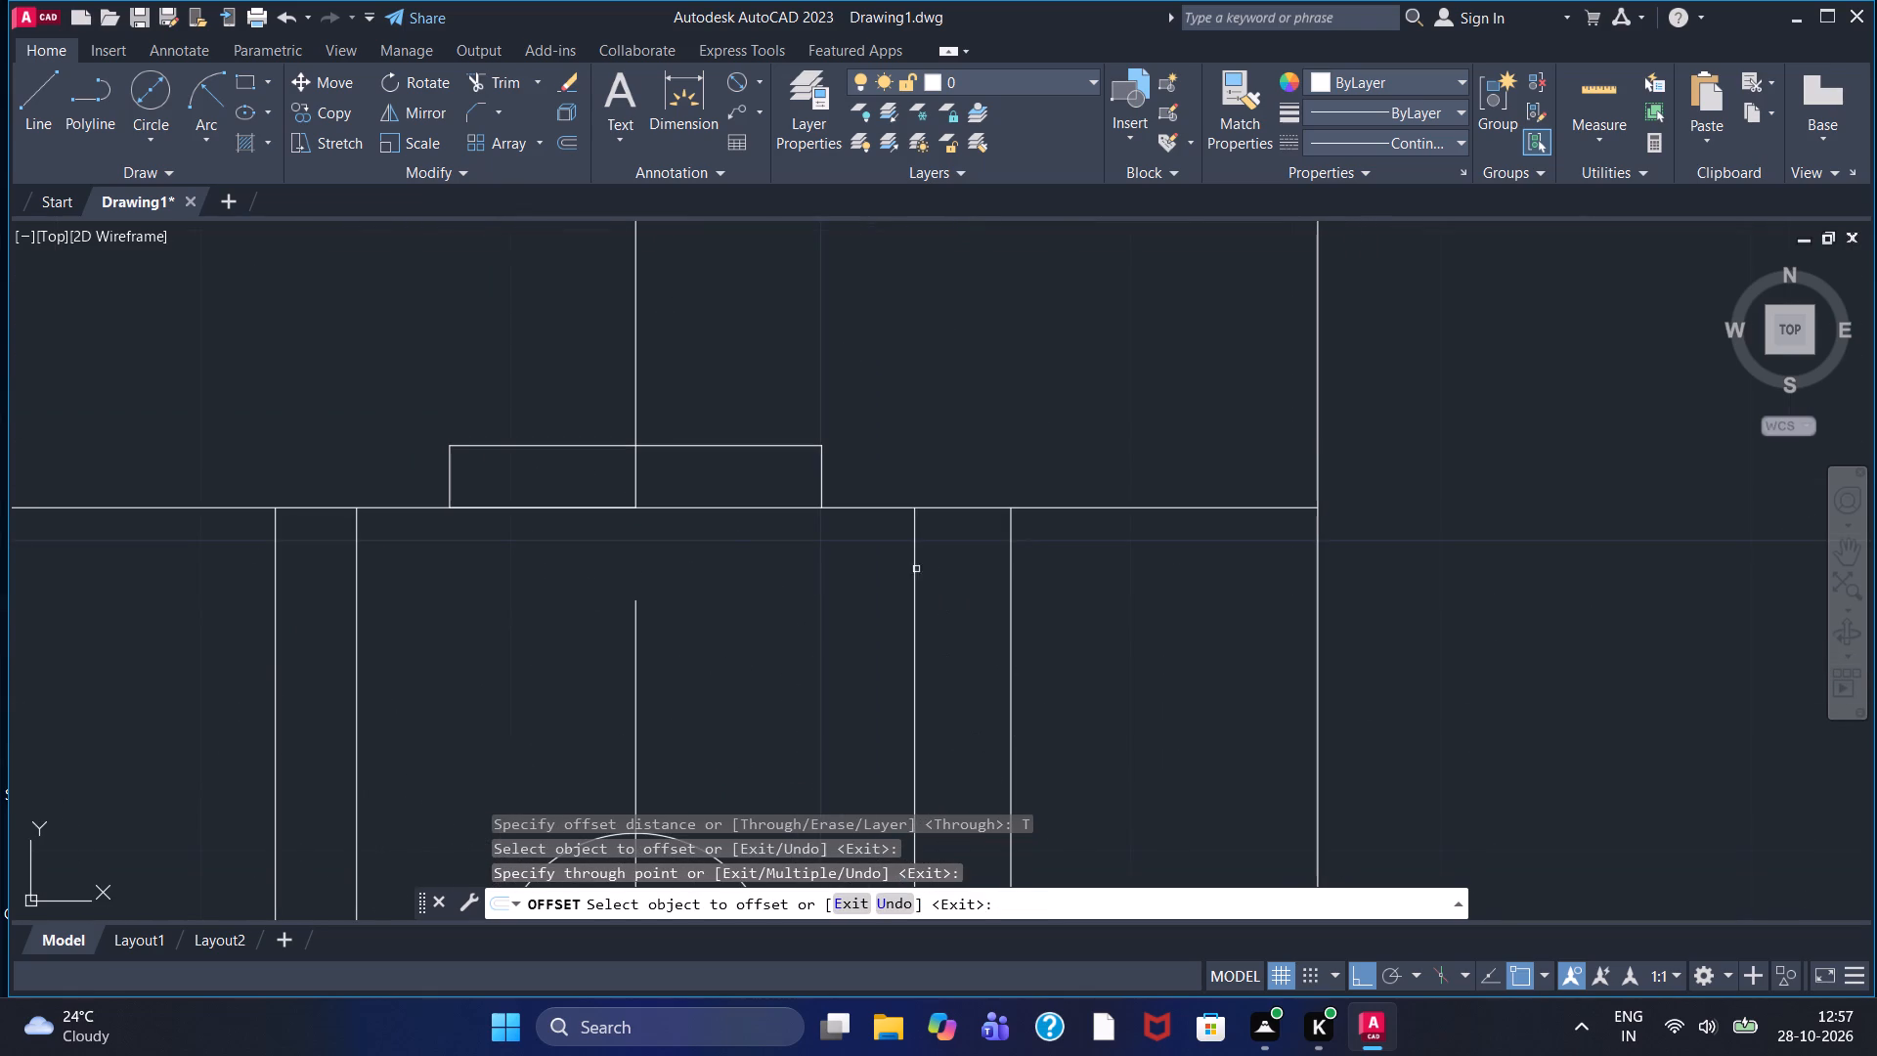
{"action": "scroll", "coordinate": [1035, 347], "scroll_direction": "down", "scroll_amount": 1}
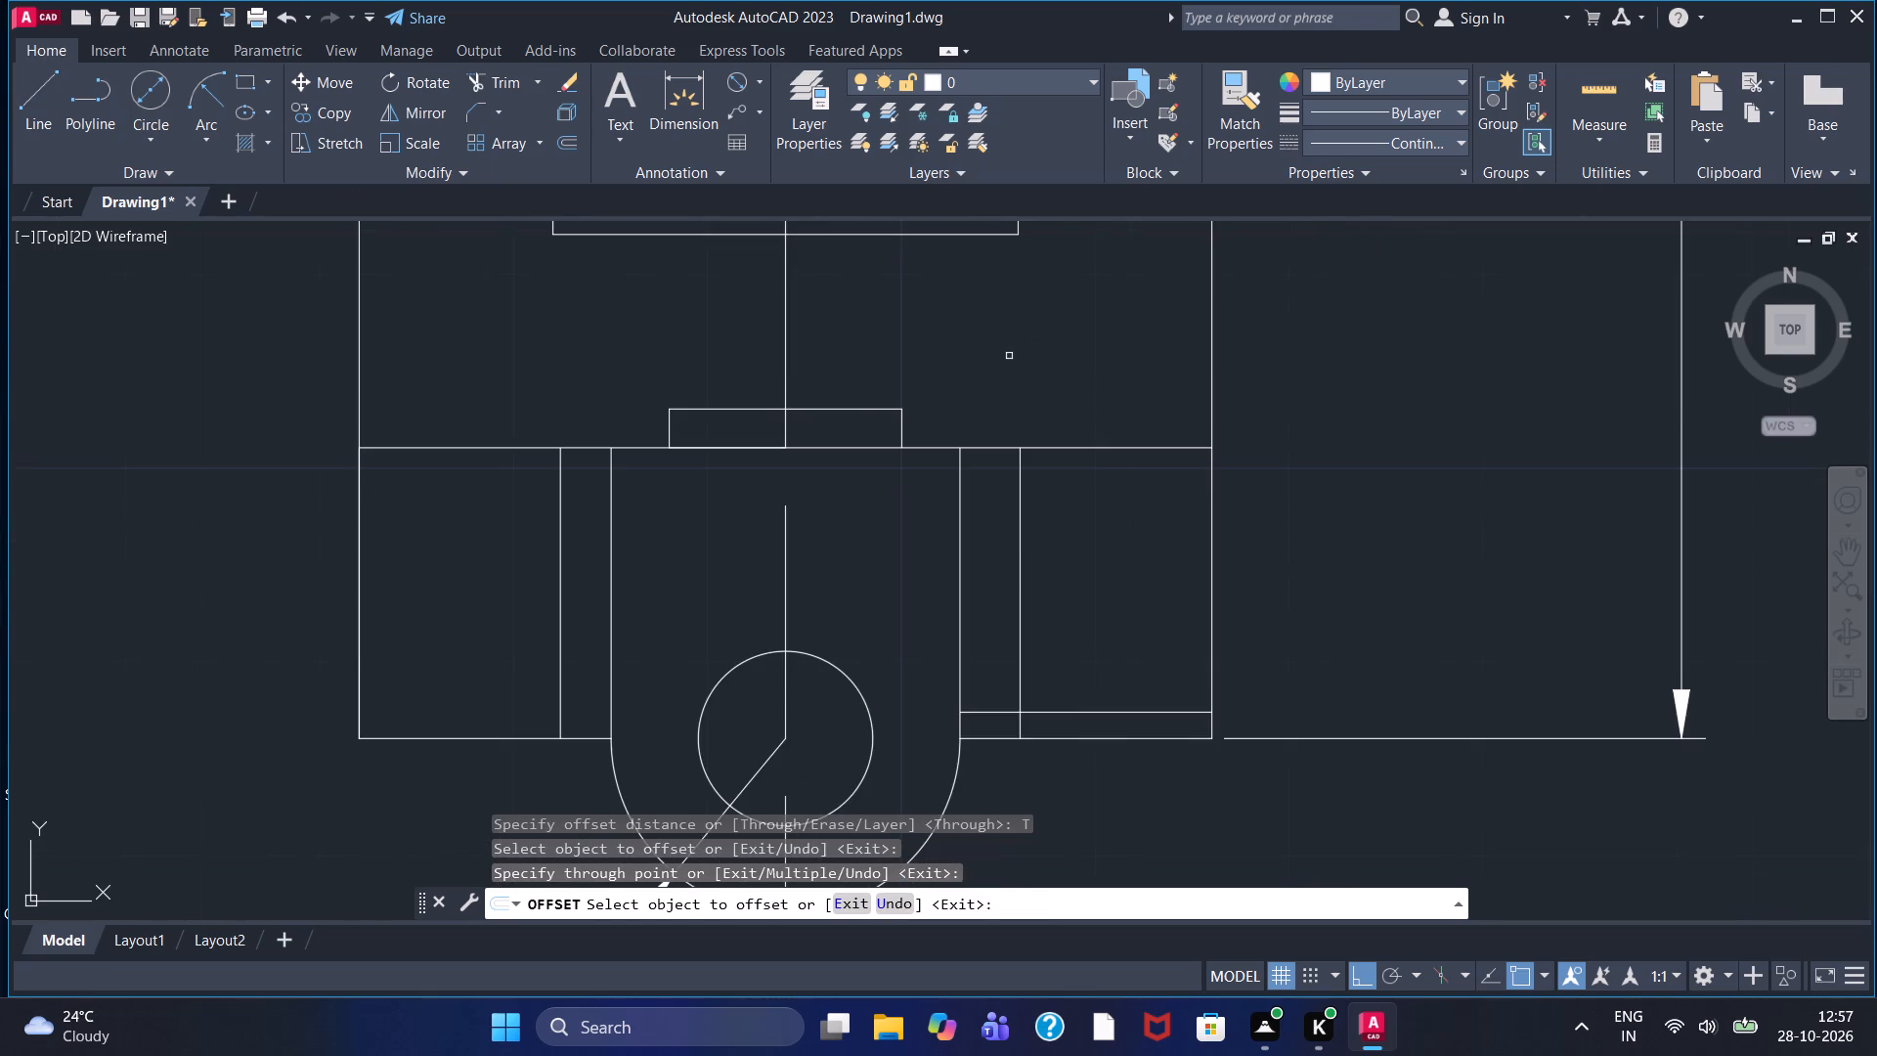
{"action": "scroll", "coordinate": [1004, 356], "scroll_direction": "down", "scroll_amount": 1}
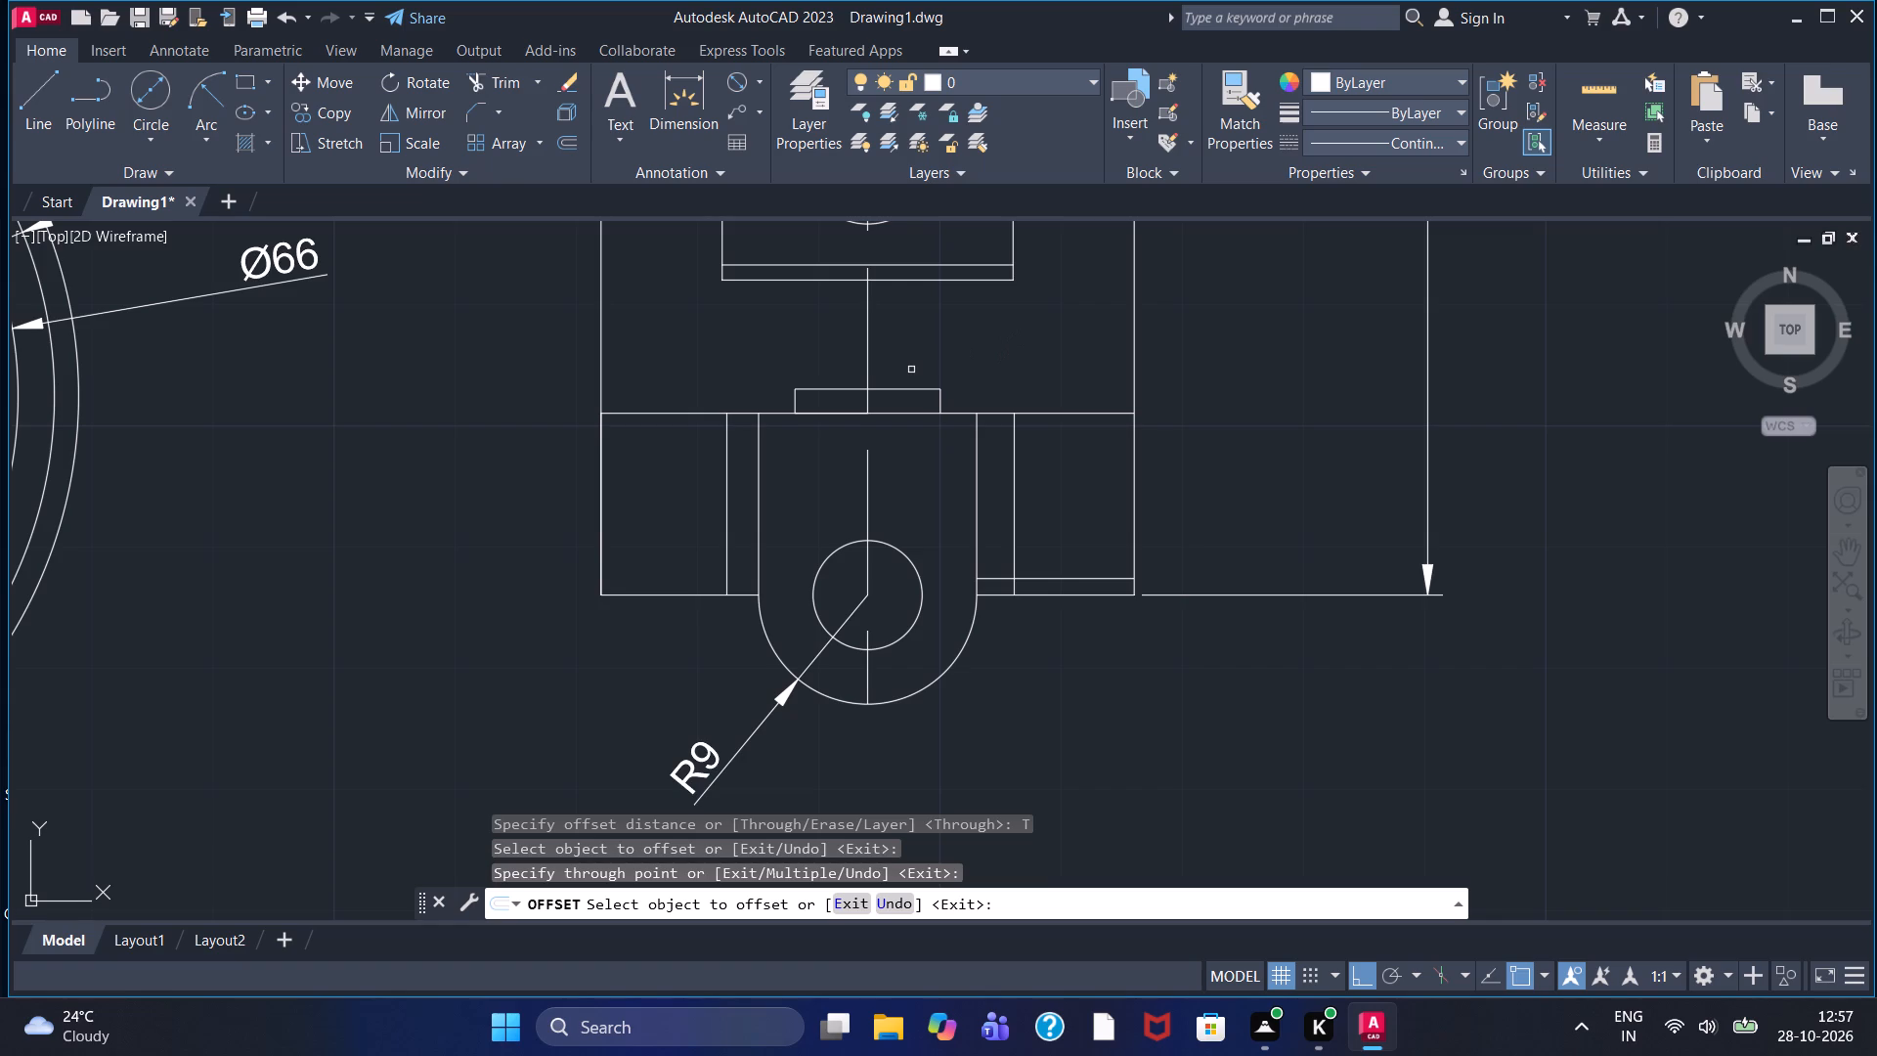
{"action": "left_click", "coordinate": [742, 595]}
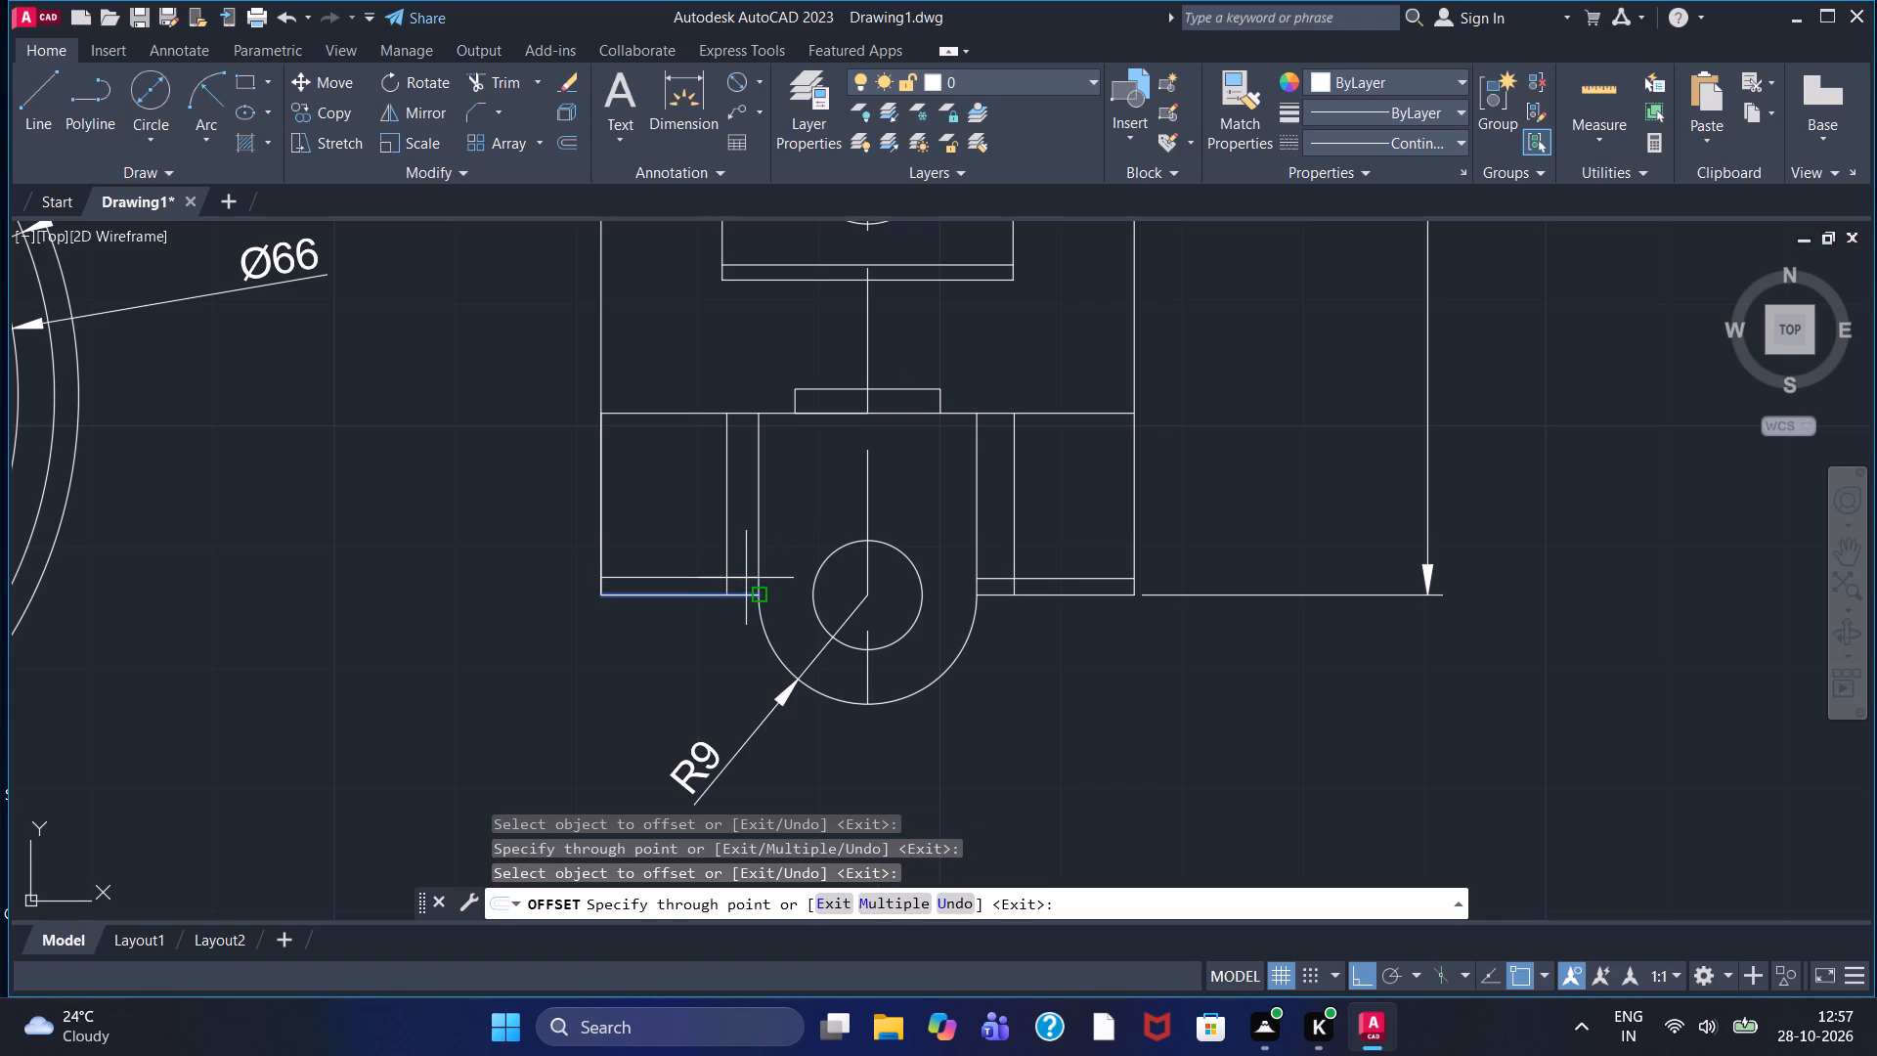
{"action": "left_click", "coordinate": [746, 578]}
{"action": "scroll", "coordinate": [740, 587], "scroll_direction": "up", "scroll_amount": 3}
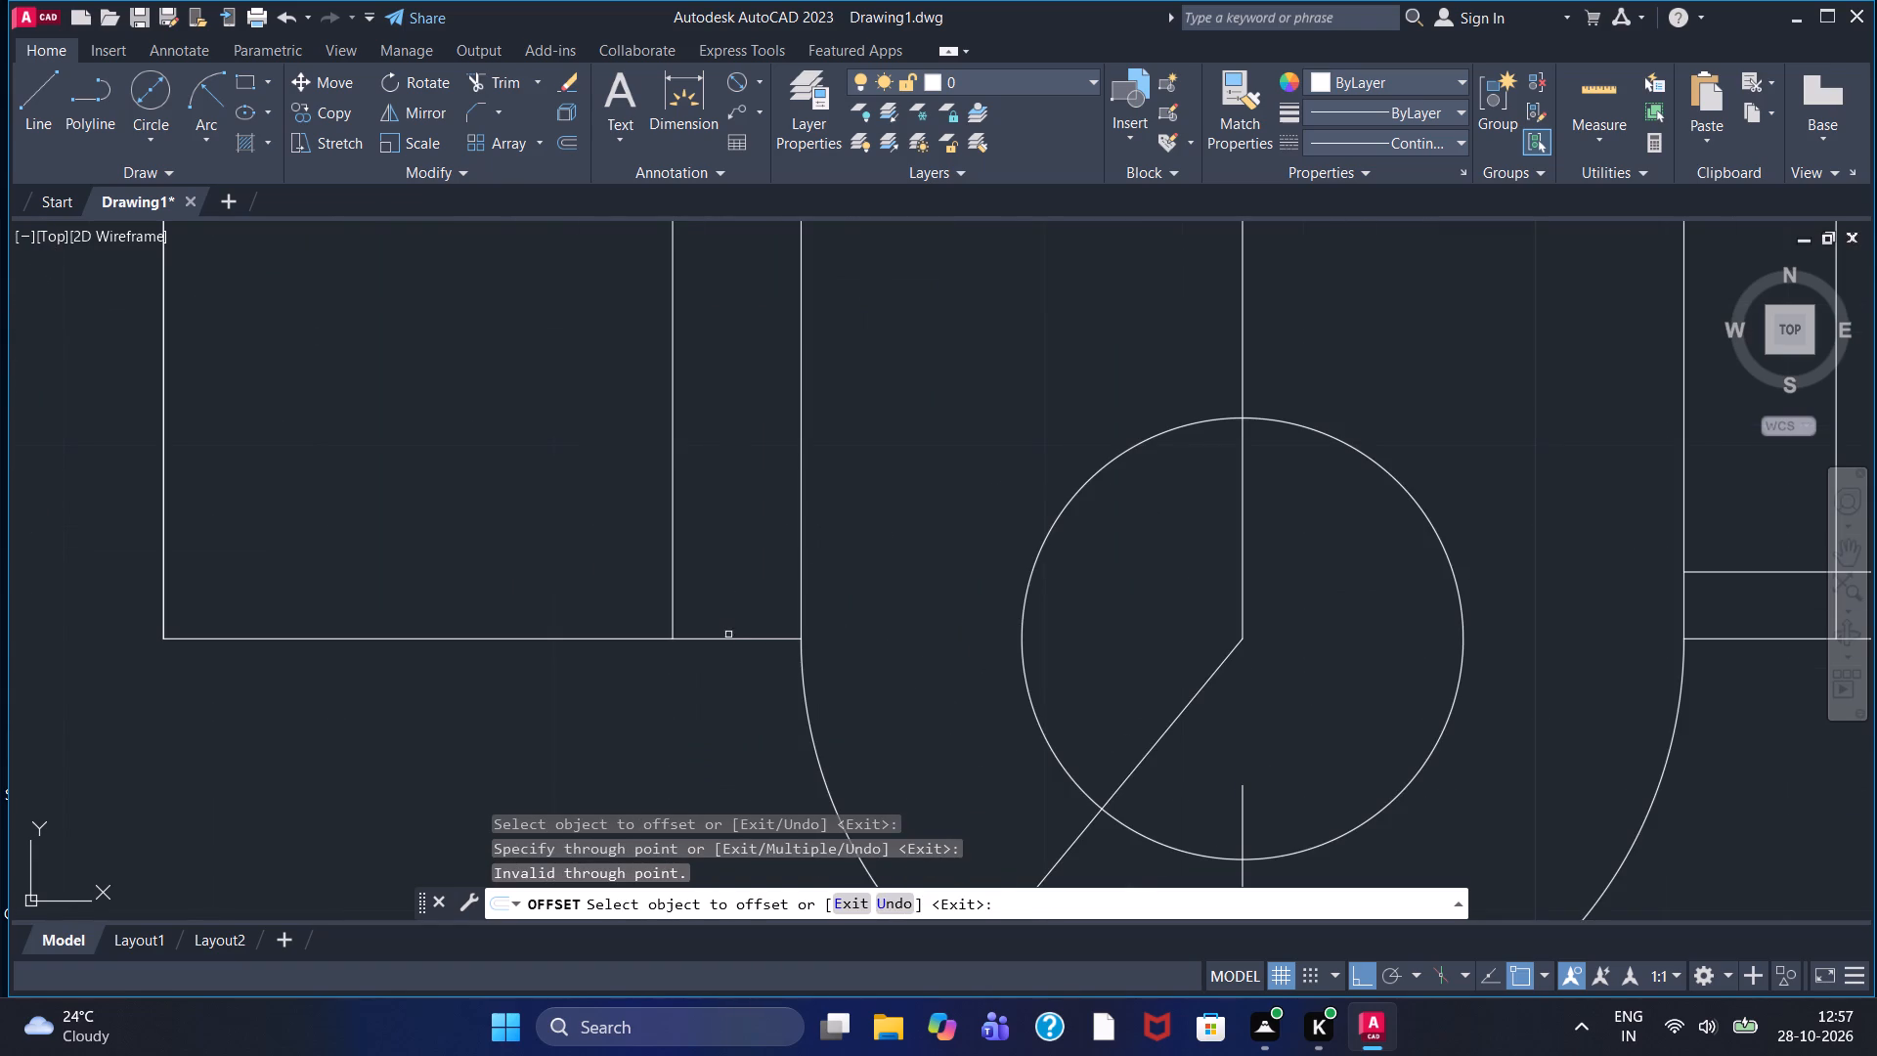
{"action": "left_click", "coordinate": [732, 639]}
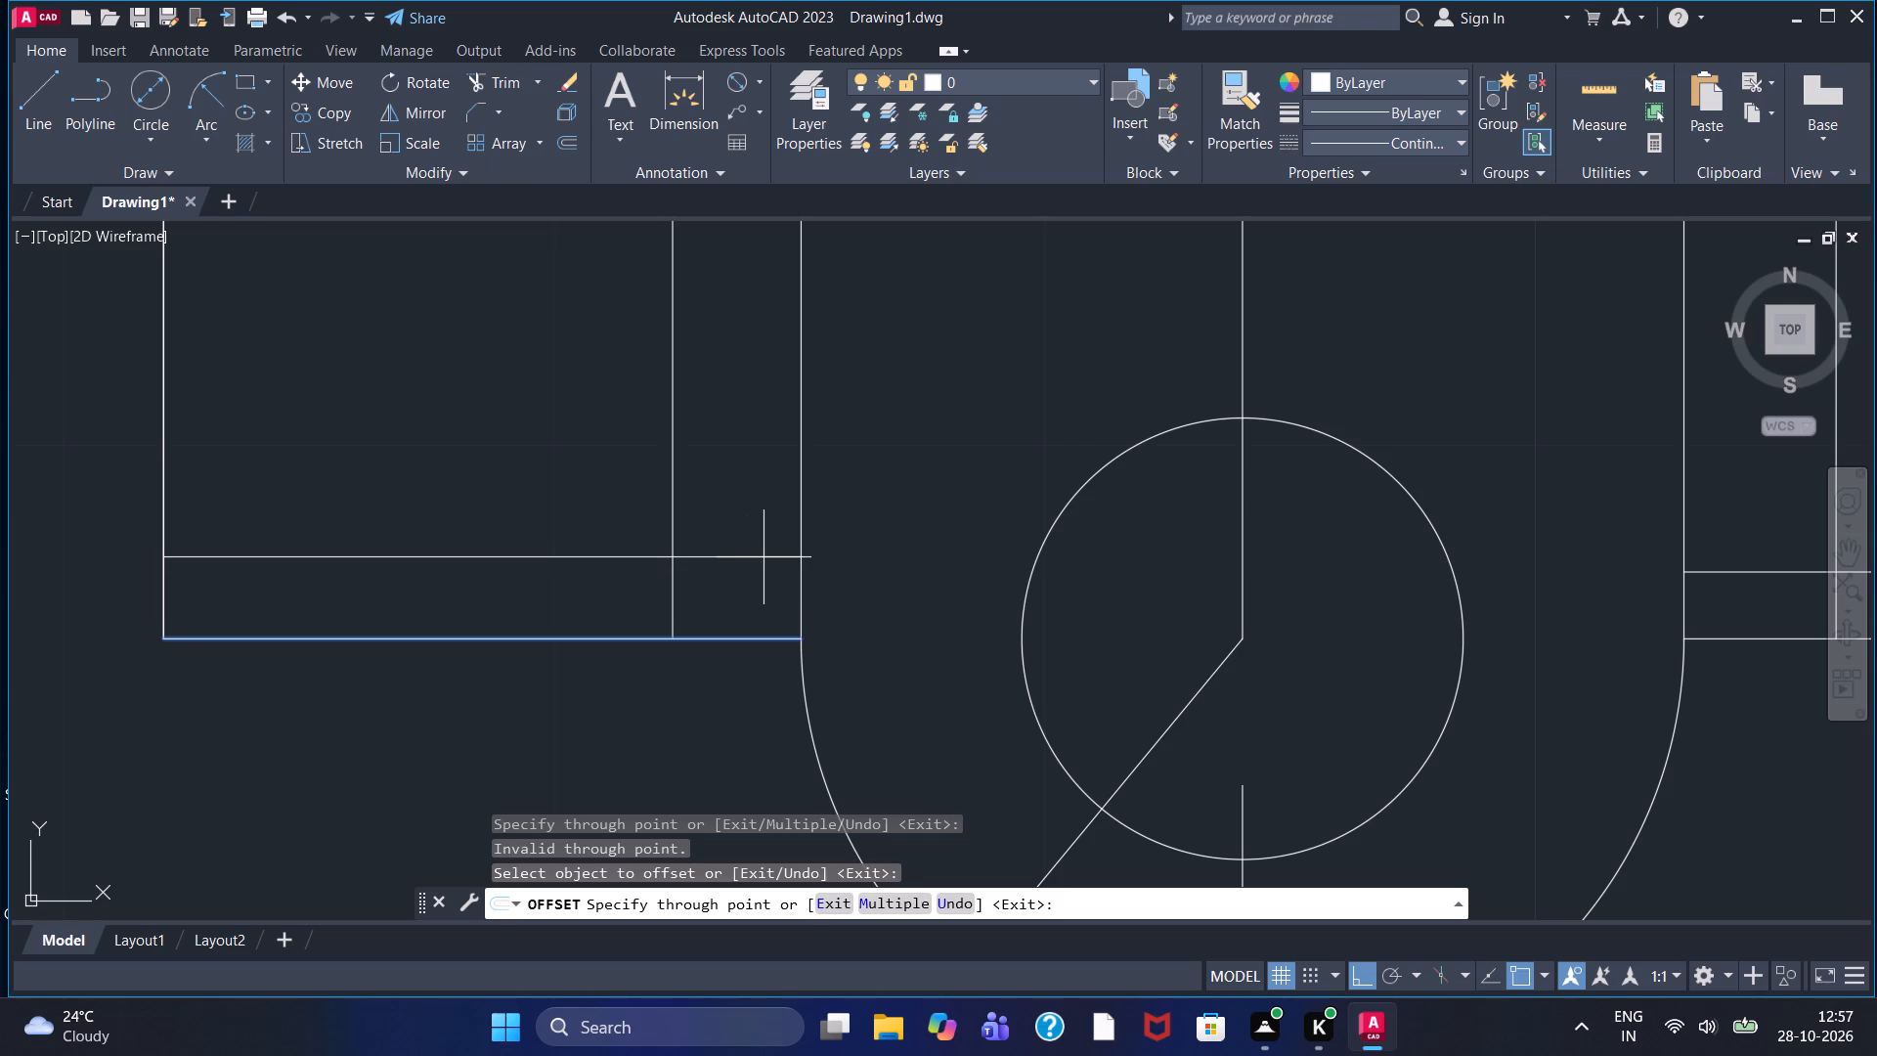
{"action": "left_click", "coordinate": [766, 550]}
Offset the top edges of the end view's two upper side blocks slightly downward, picking a through point for each.
{"action": "scroll", "coordinate": [765, 549], "scroll_direction": "down", "scroll_amount": 2}
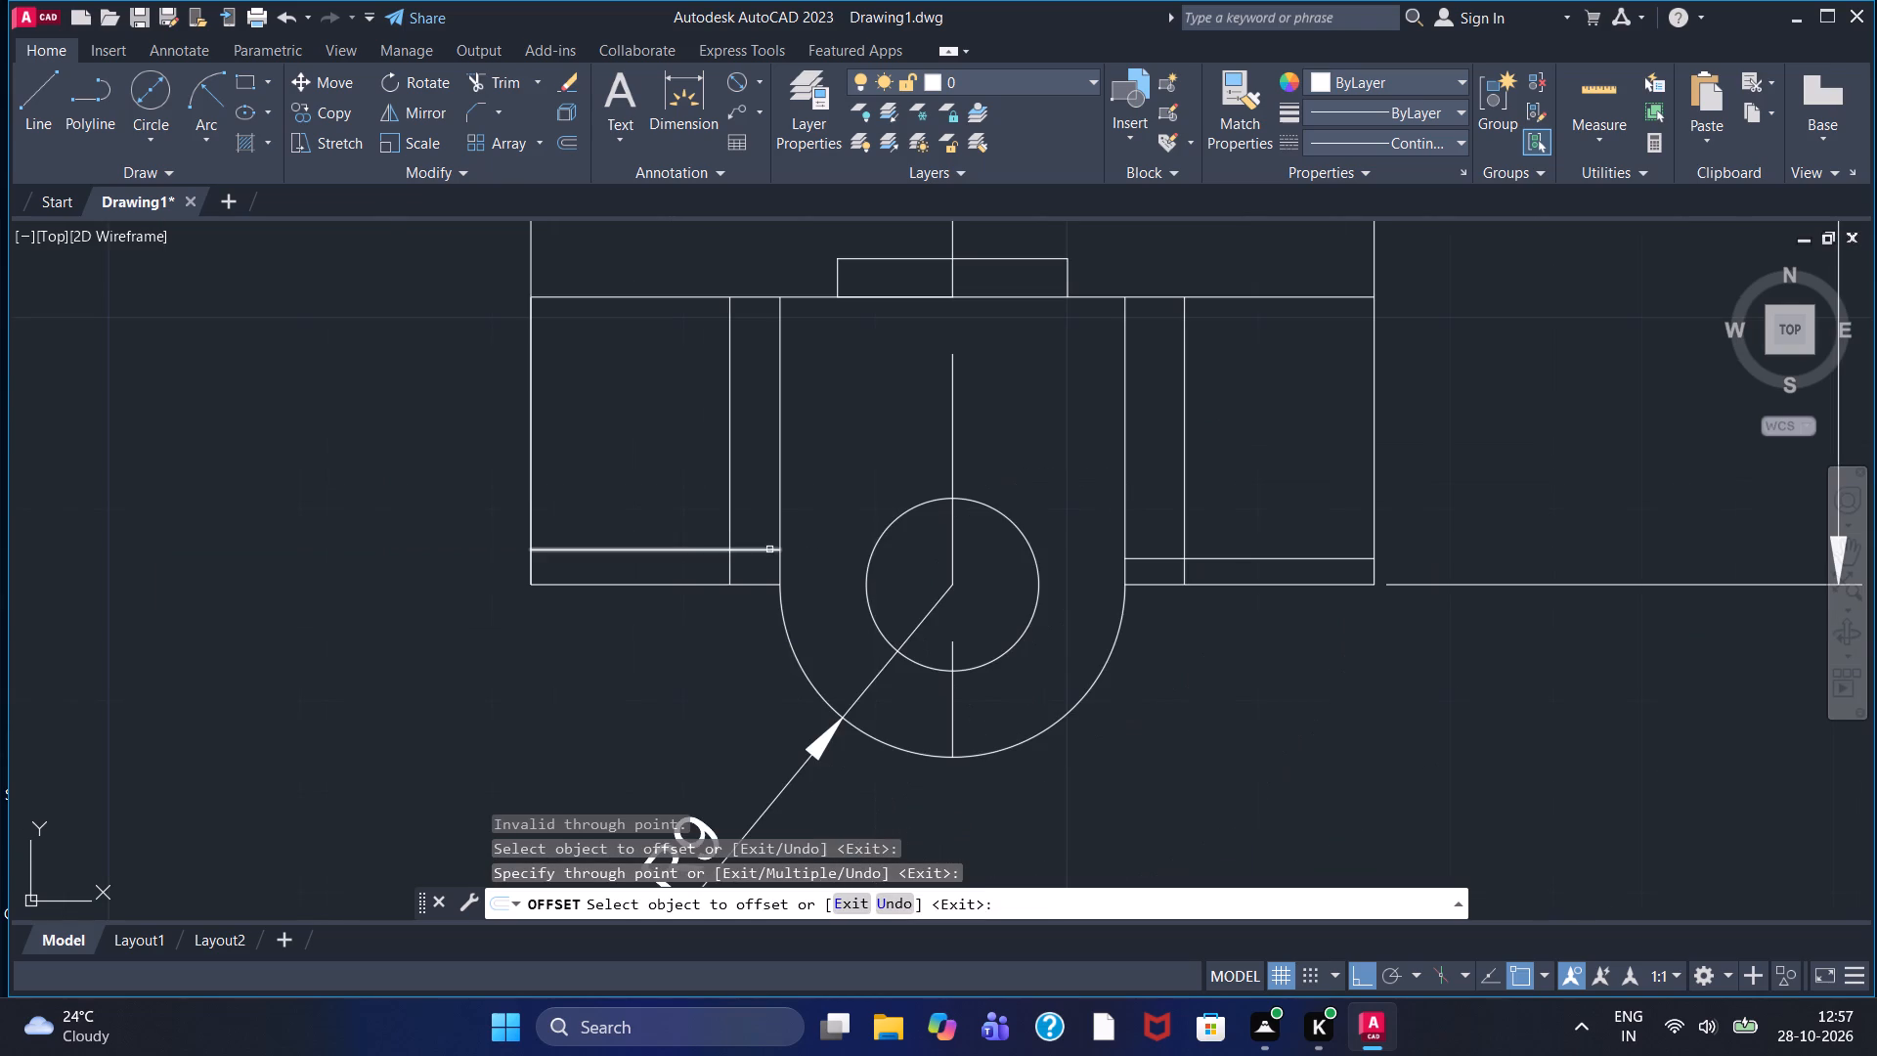
{"action": "middle_click_drag", "start_coordinate": [817, 484], "coordinate": [736, 791]}
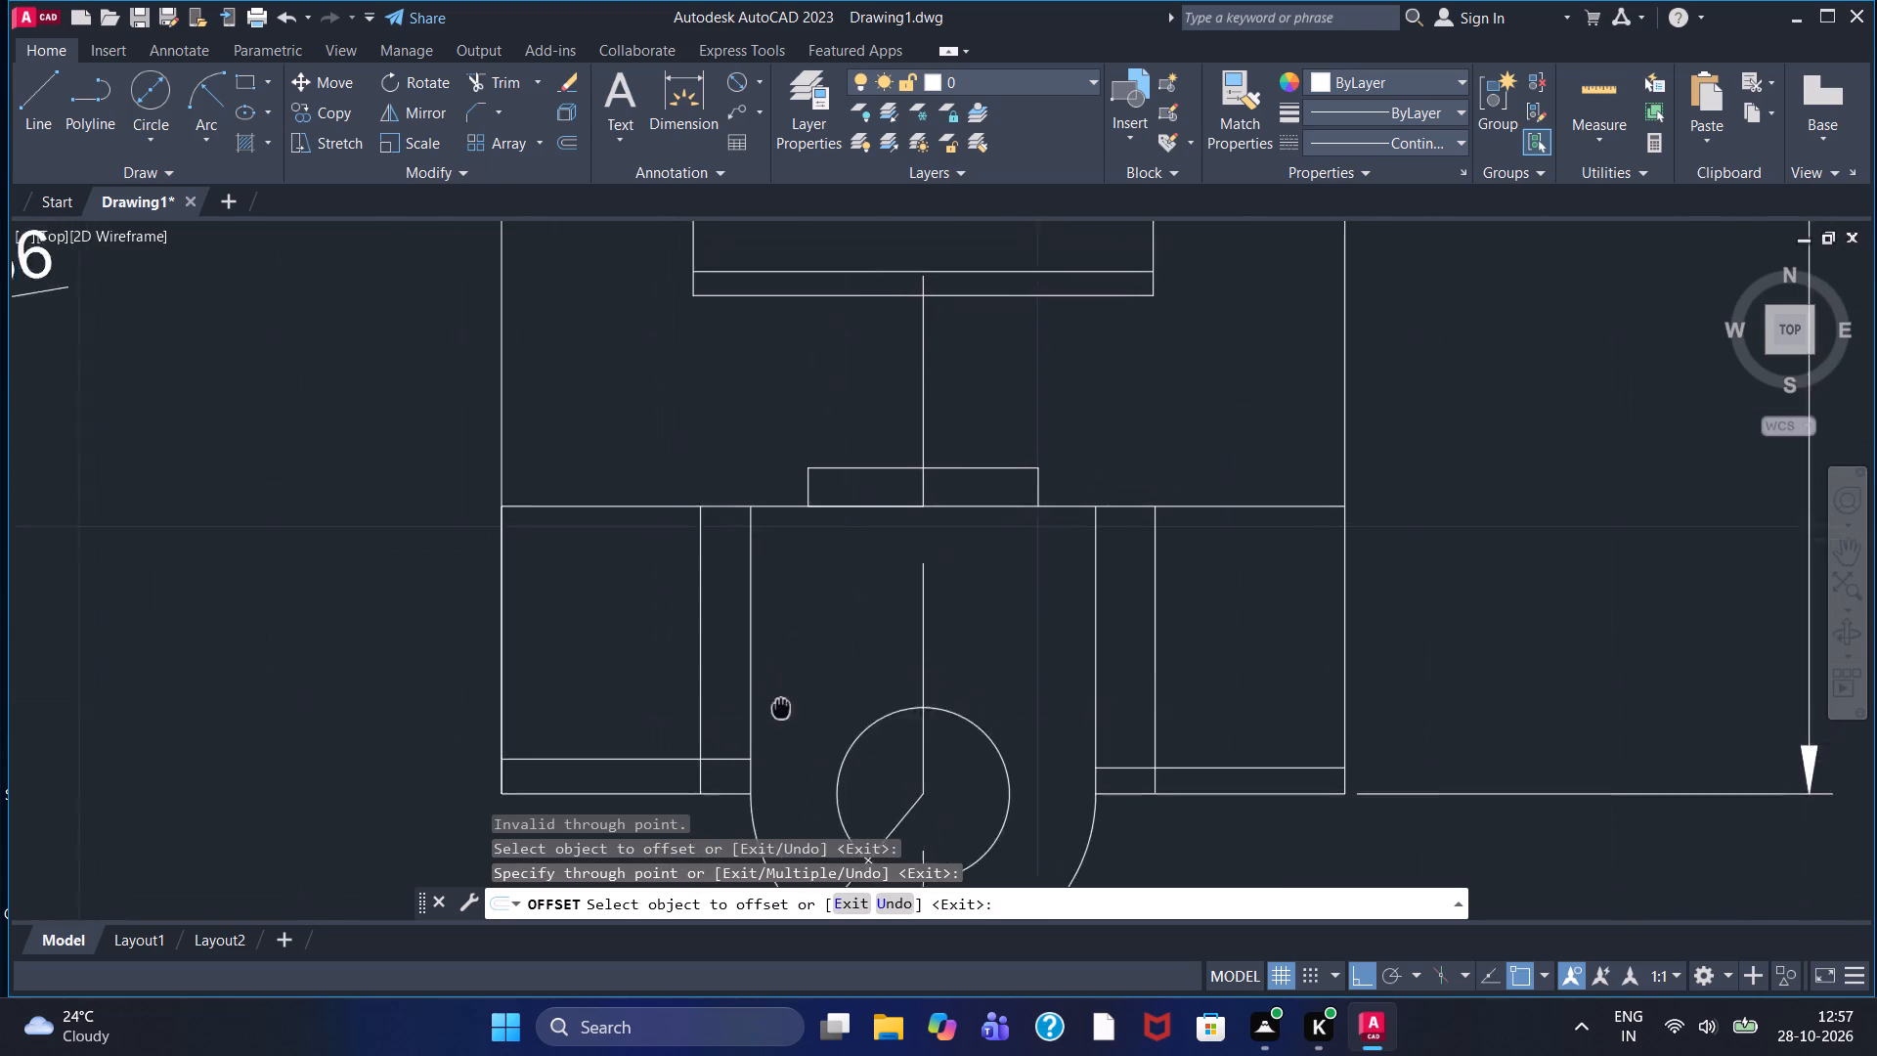
{"action": "middle_click_drag", "start_coordinate": [736, 791], "coordinate": [728, 815]}
{"action": "middle_click_drag", "start_coordinate": [749, 523], "coordinate": [742, 784]}
{"action": "scroll", "coordinate": [738, 600], "scroll_direction": "down", "scroll_amount": 1}
{"action": "middle_click_drag", "start_coordinate": [729, 397], "coordinate": [729, 506]}
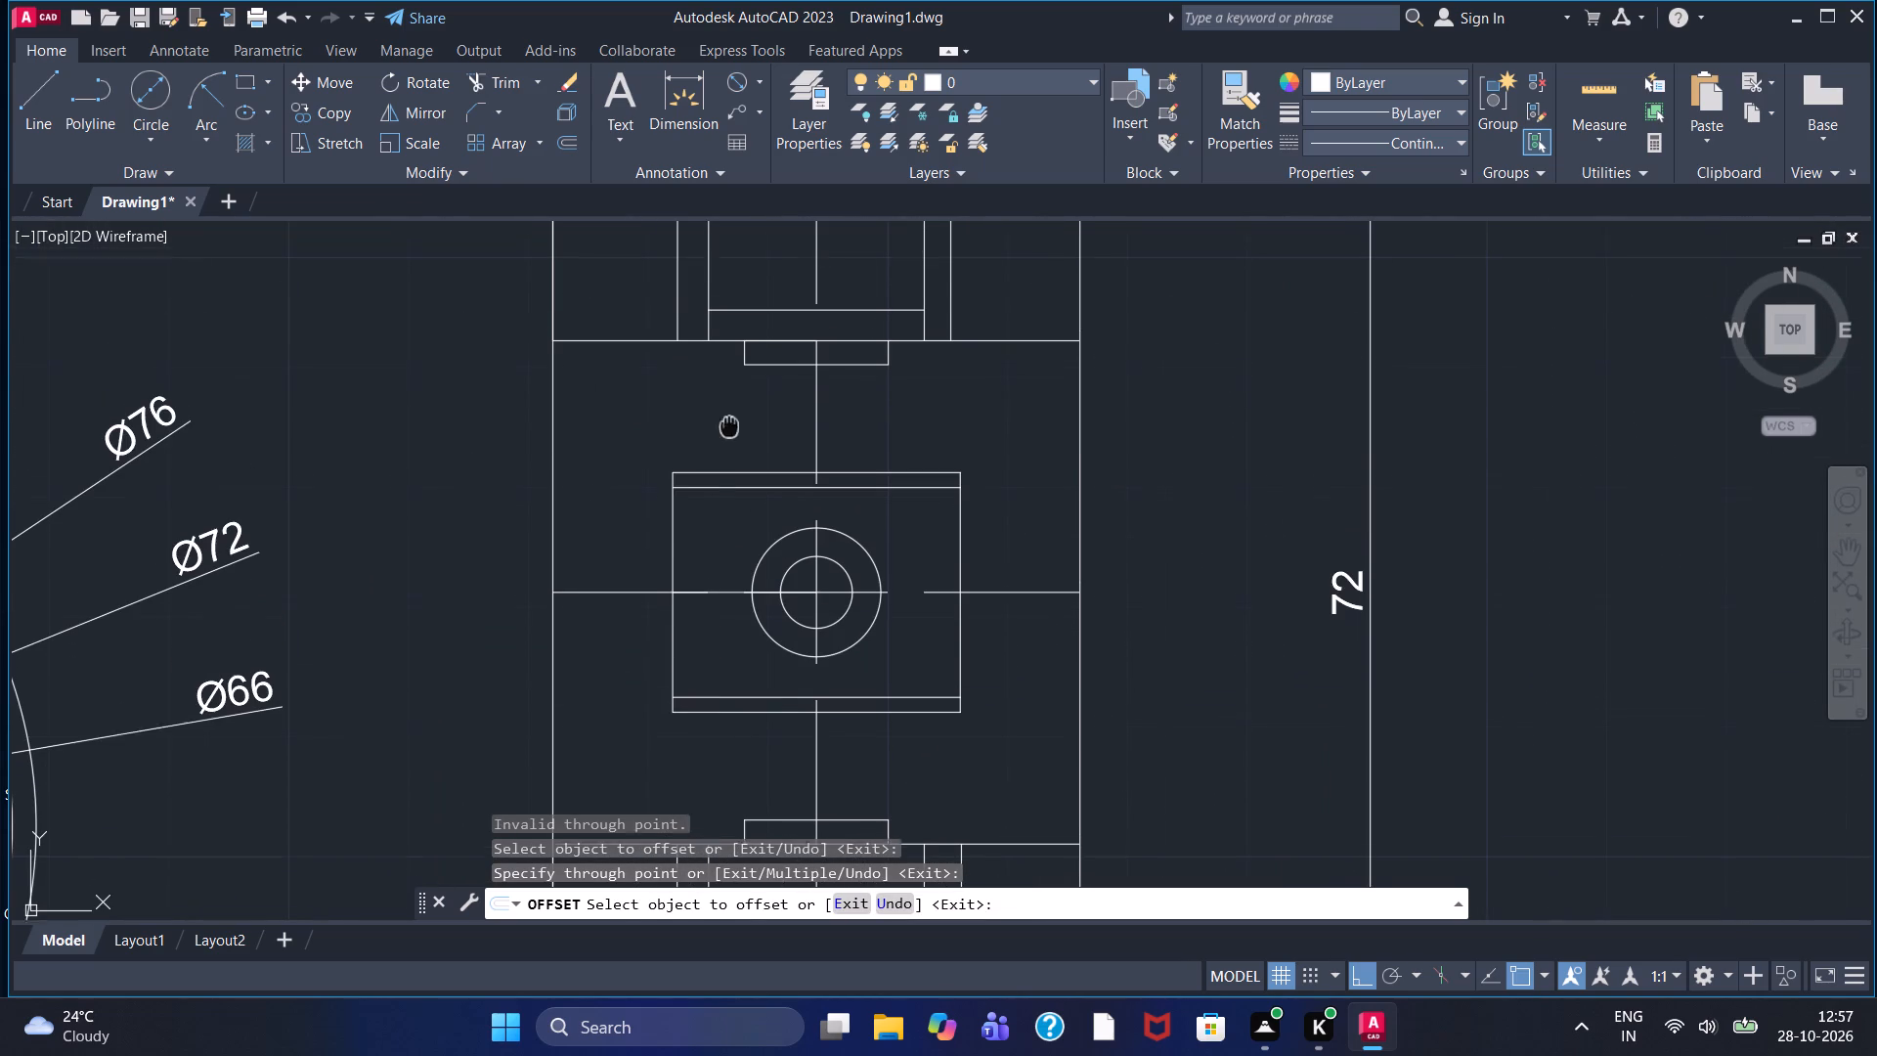
{"action": "middle_click_drag", "start_coordinate": [729, 506], "coordinate": [735, 694]}
{"action": "scroll", "coordinate": [671, 467], "scroll_direction": "up", "scroll_amount": 1}
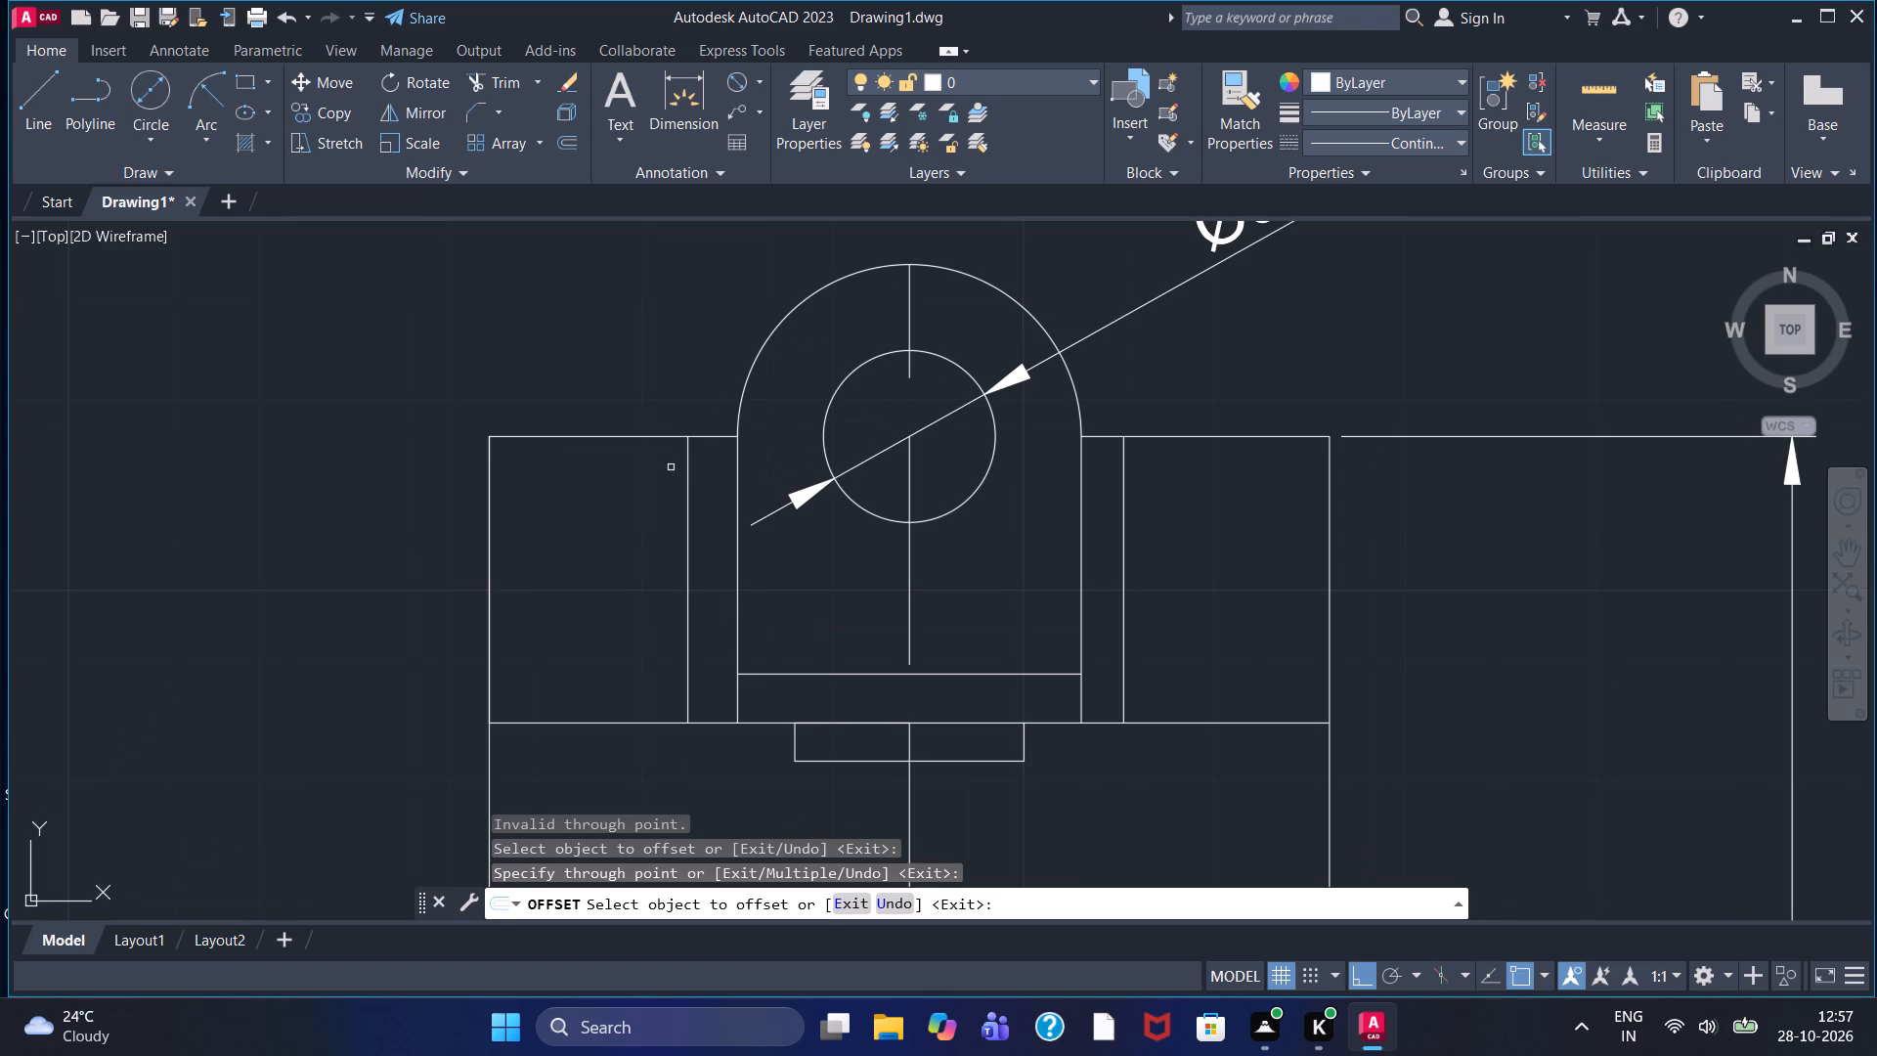
{"action": "left_click", "coordinate": [708, 438]}
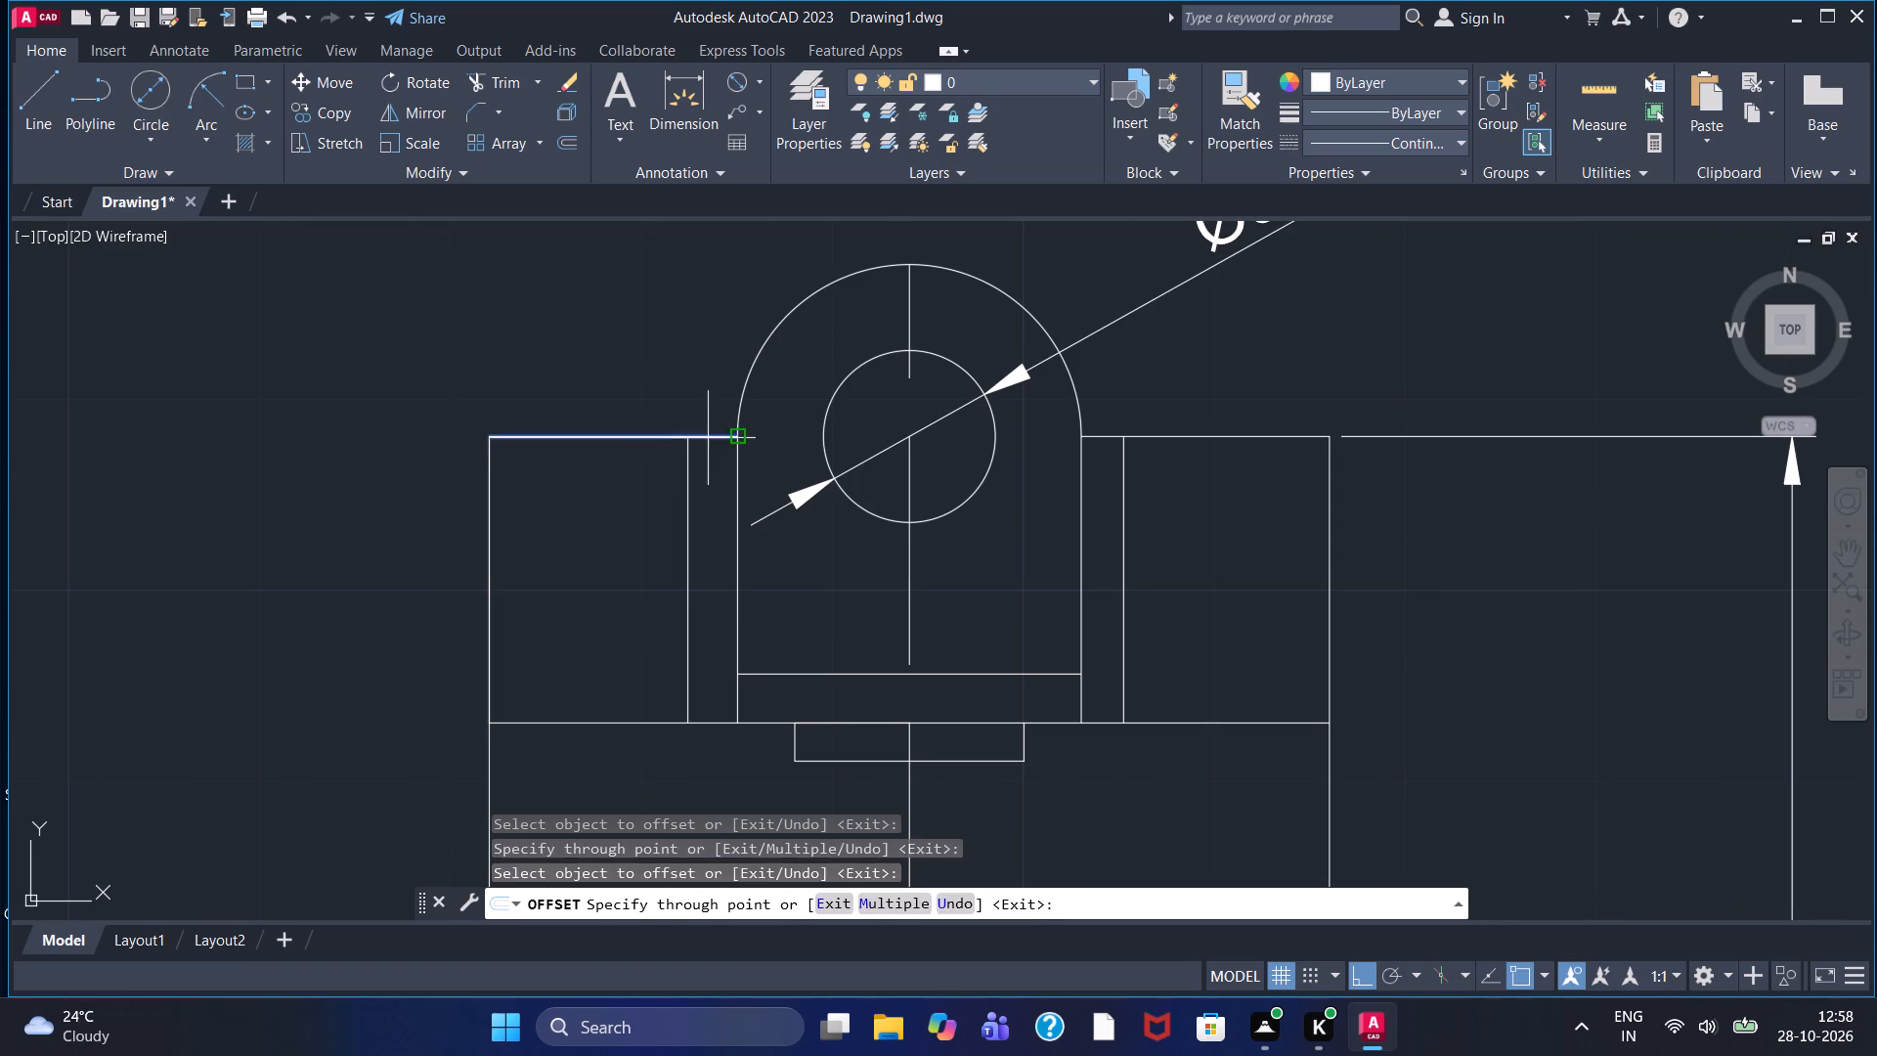
{"action": "scroll", "coordinate": [707, 462], "scroll_direction": "up", "scroll_amount": 2}
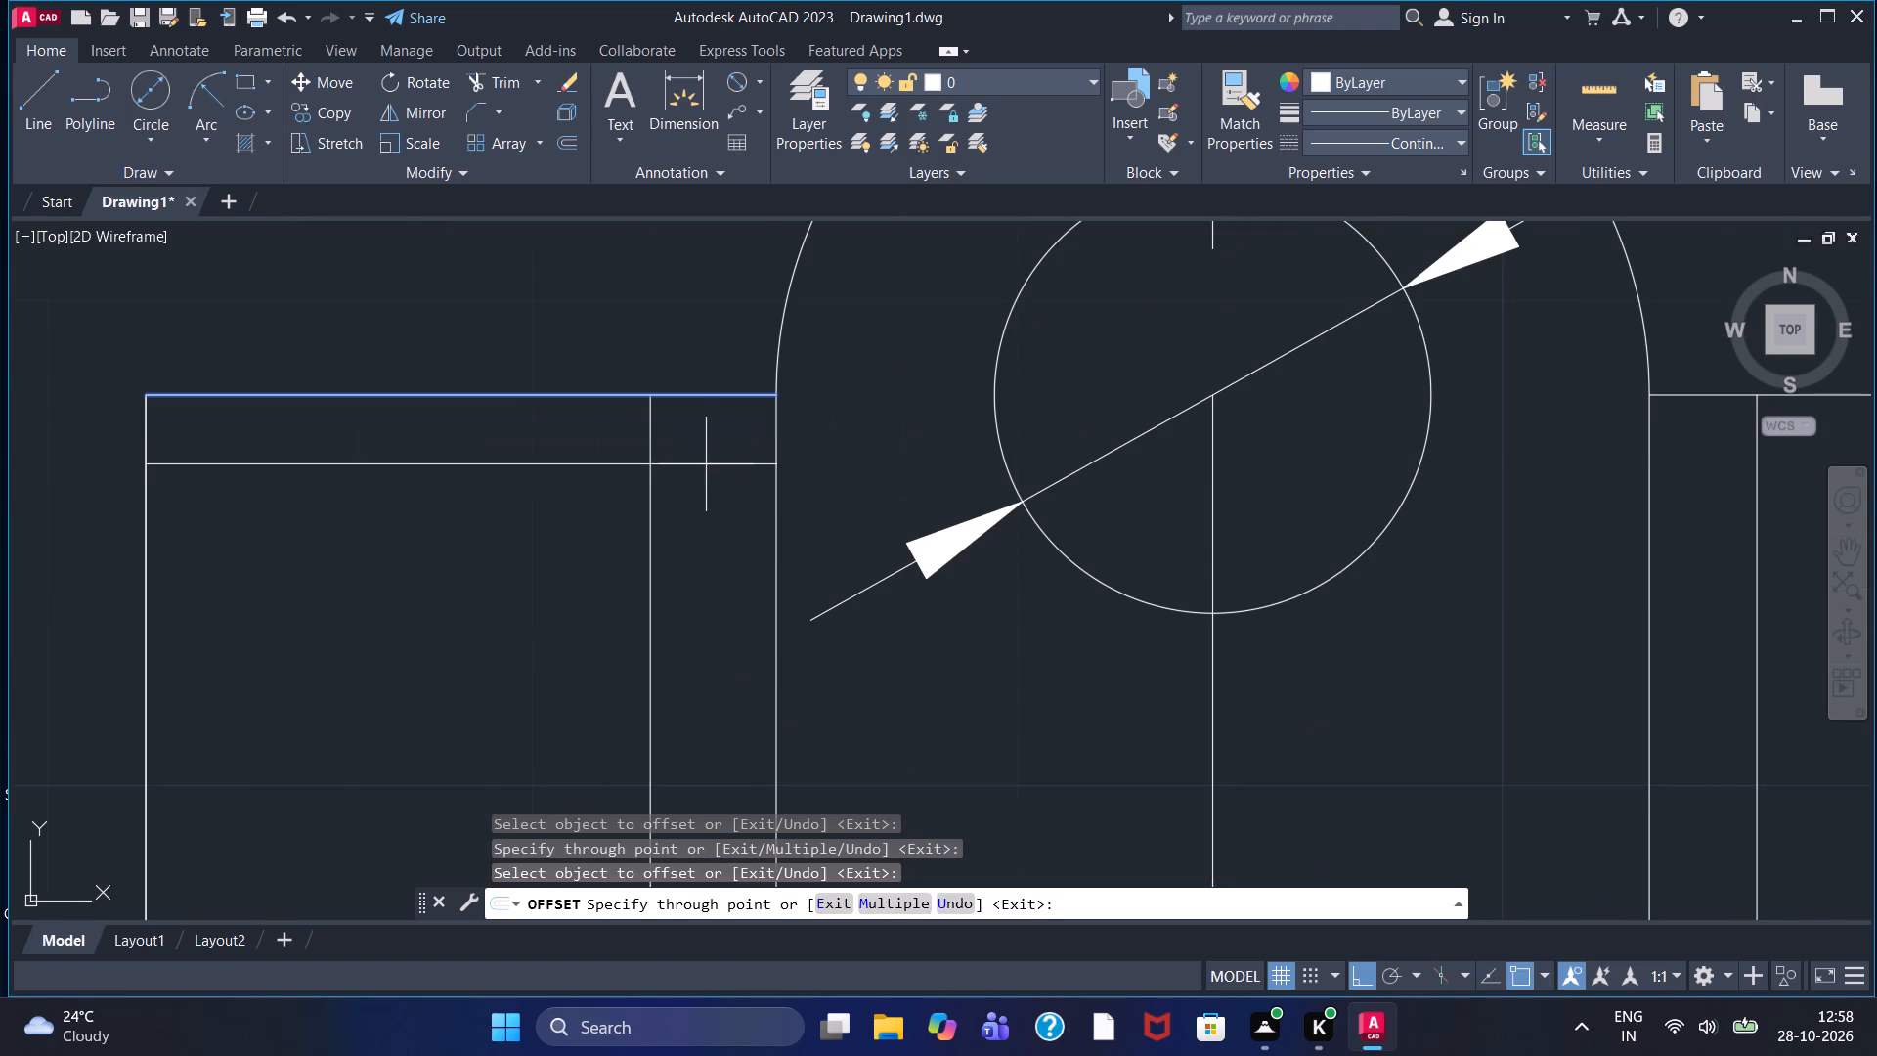
{"action": "left_click", "coordinate": [705, 466]}
{"action": "scroll", "coordinate": [705, 466], "scroll_direction": "down", "scroll_amount": 1}
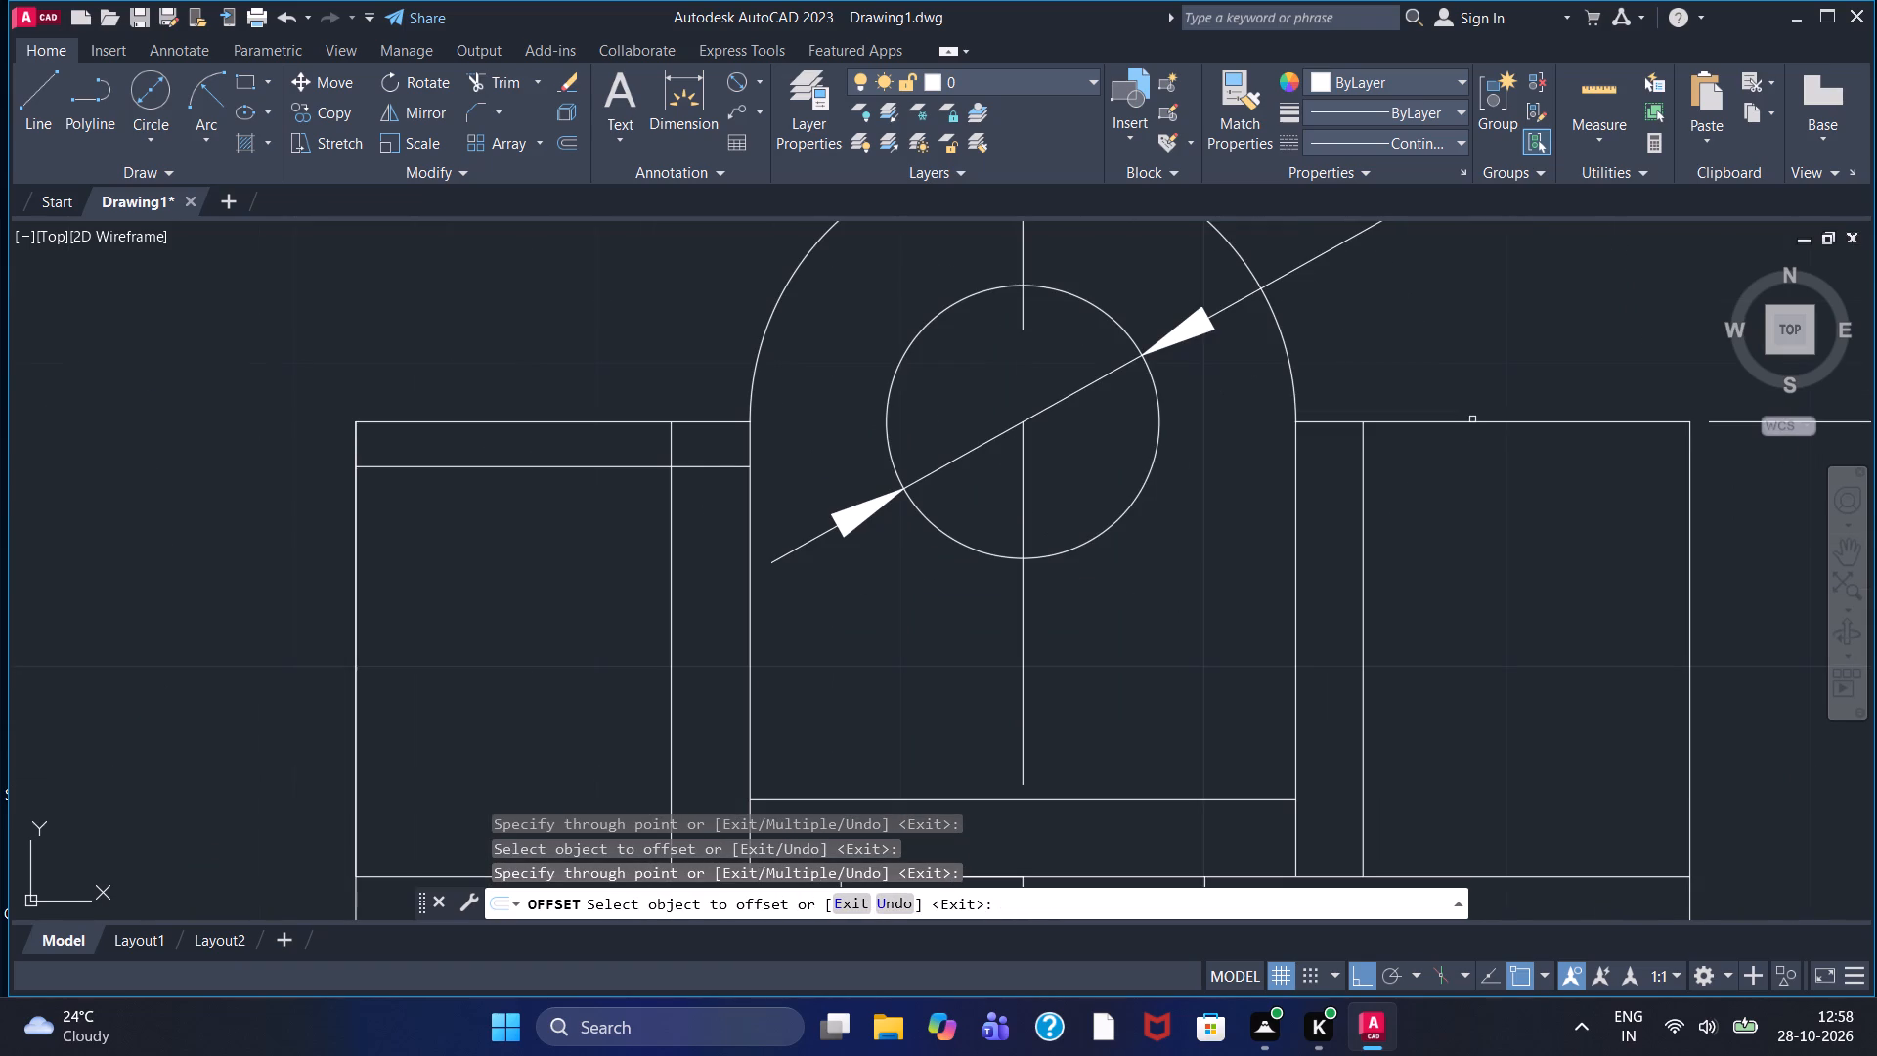
{"action": "left_click", "coordinate": [1472, 419]}
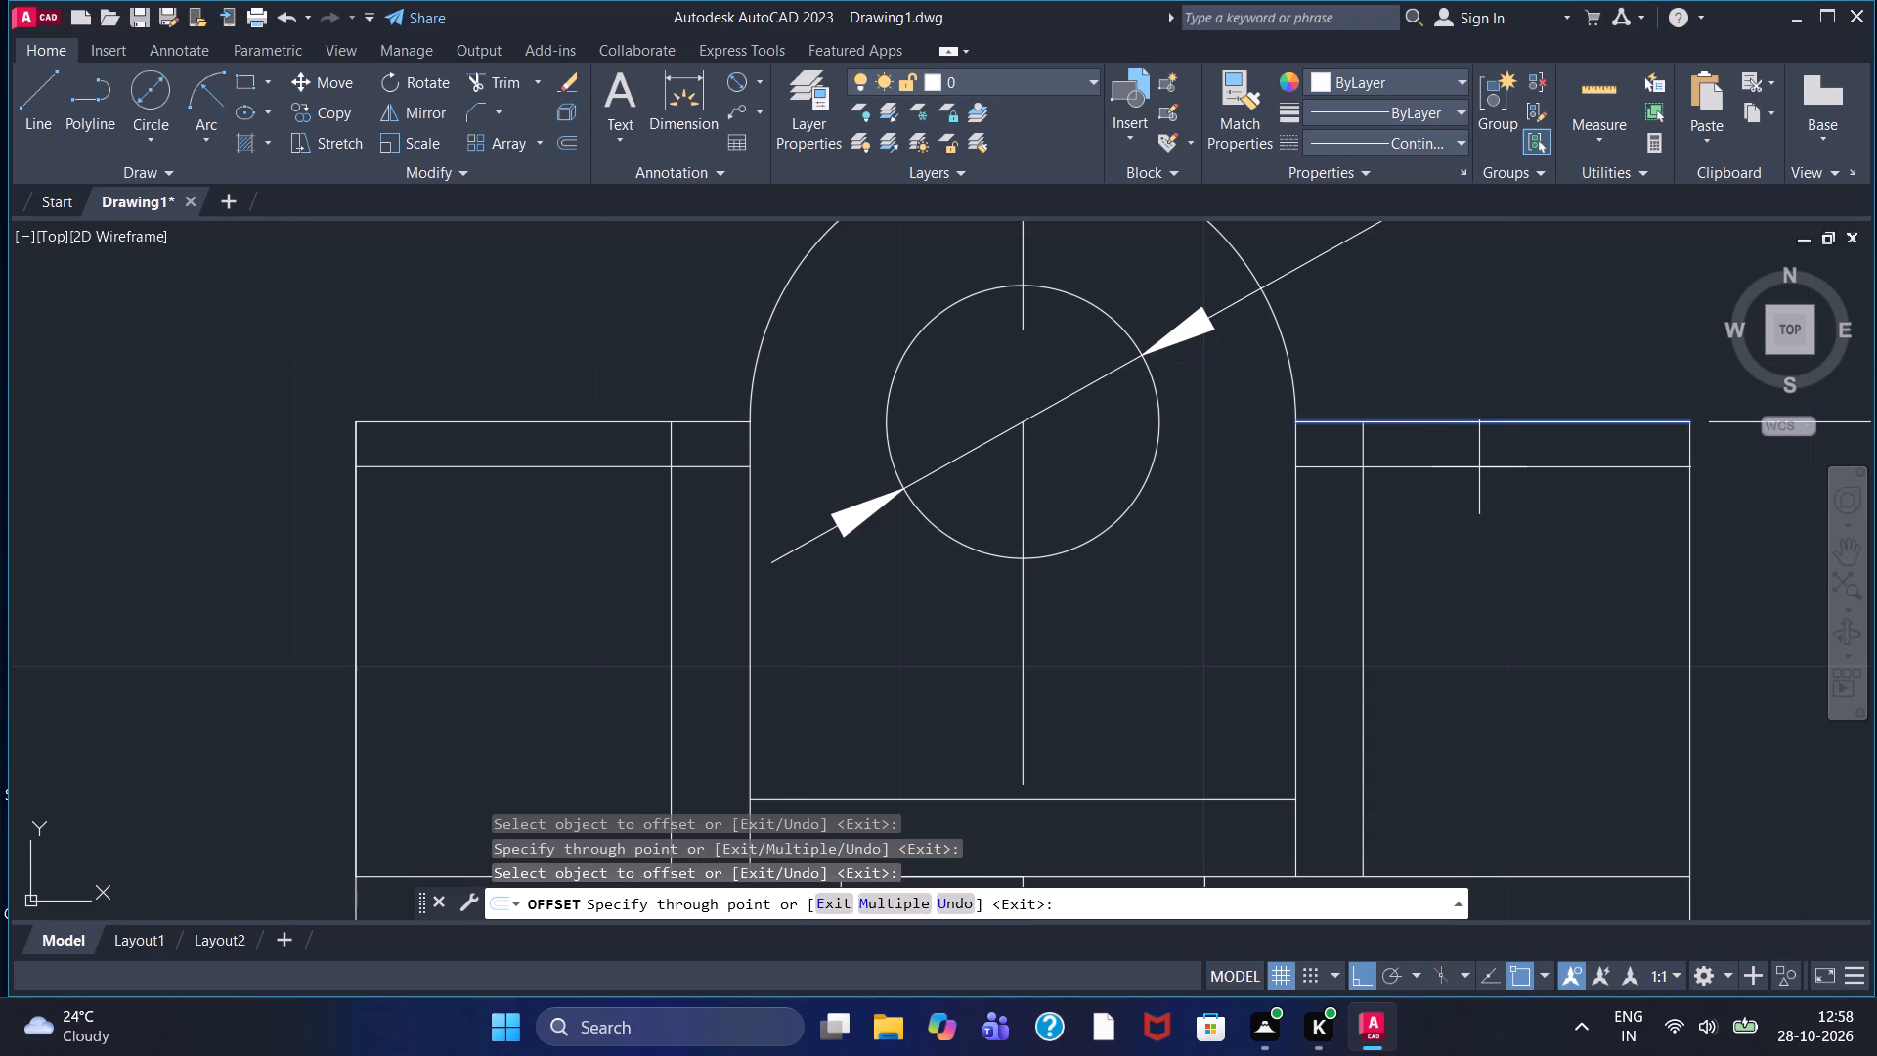
{"action": "left_click", "coordinate": [1479, 473]}
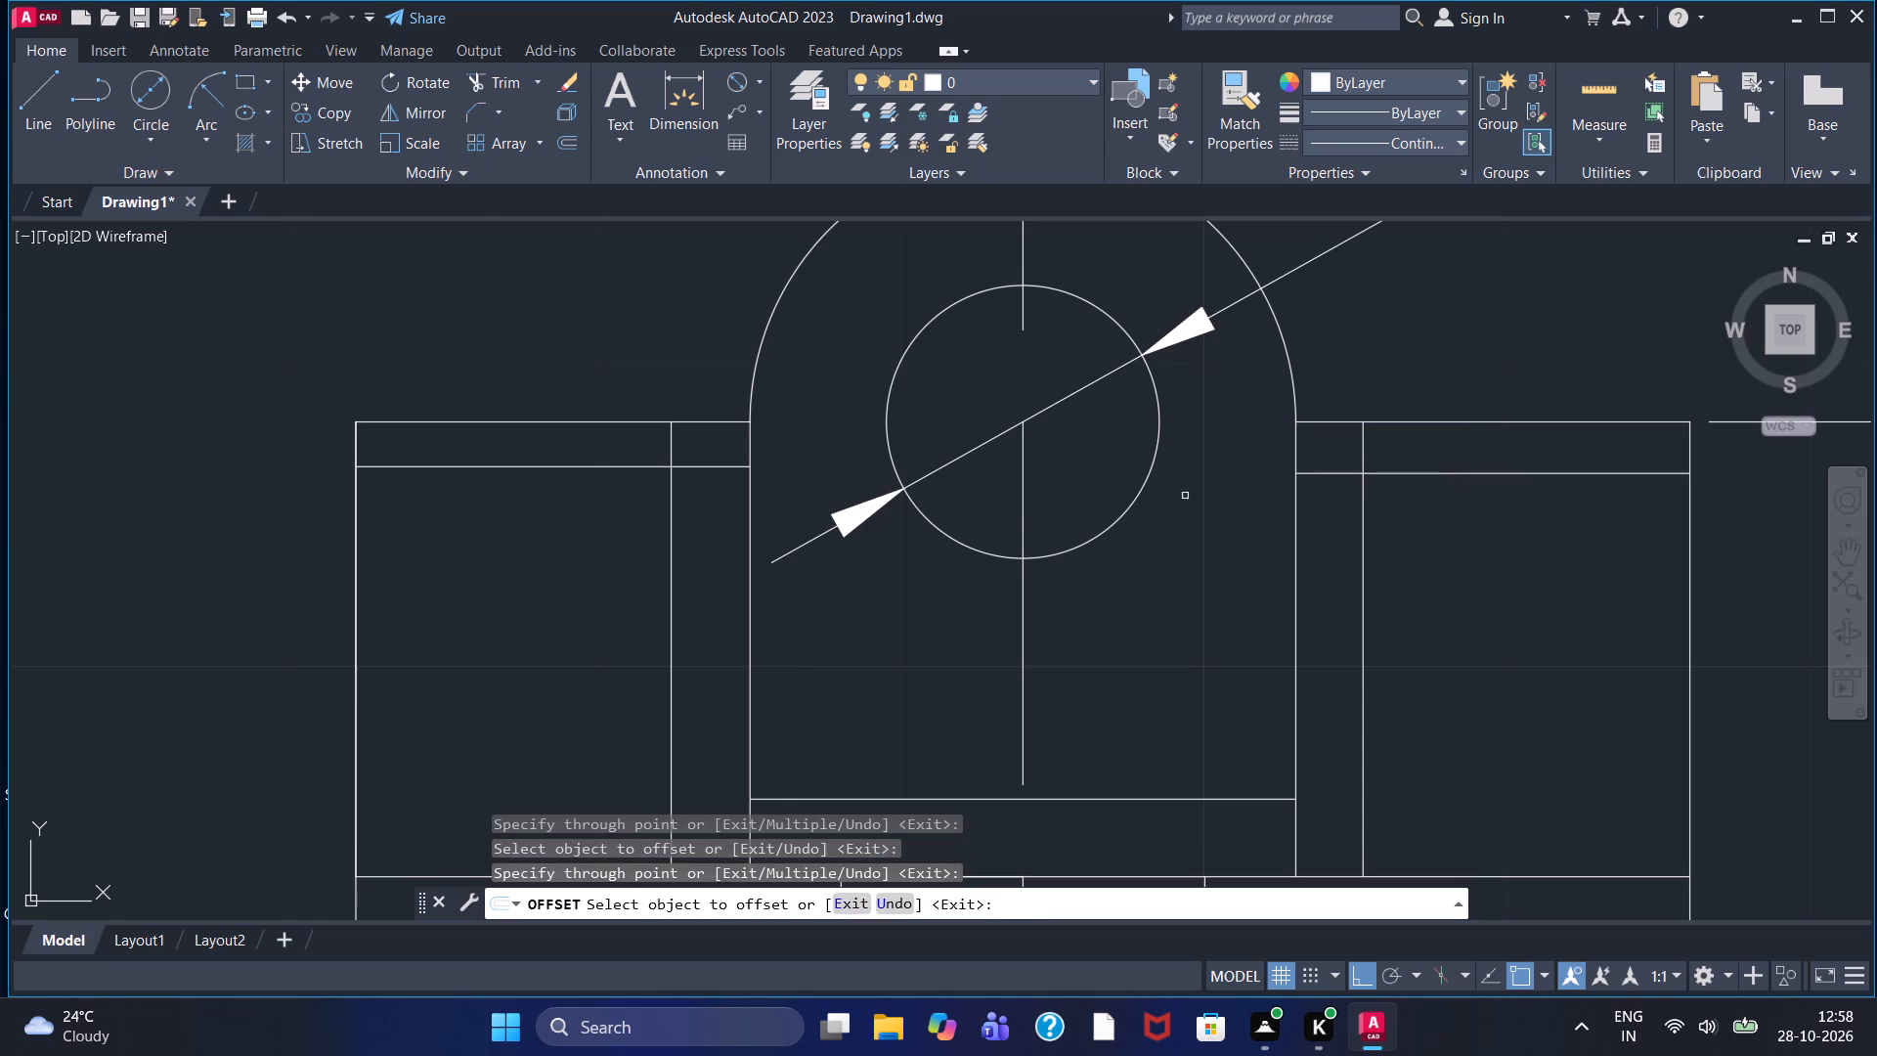
Trim the crossing line ends beside the top boss so each upper offset line meets its inner vertical at a clean corner.
{"action": "left_click", "coordinate": [487, 73]}
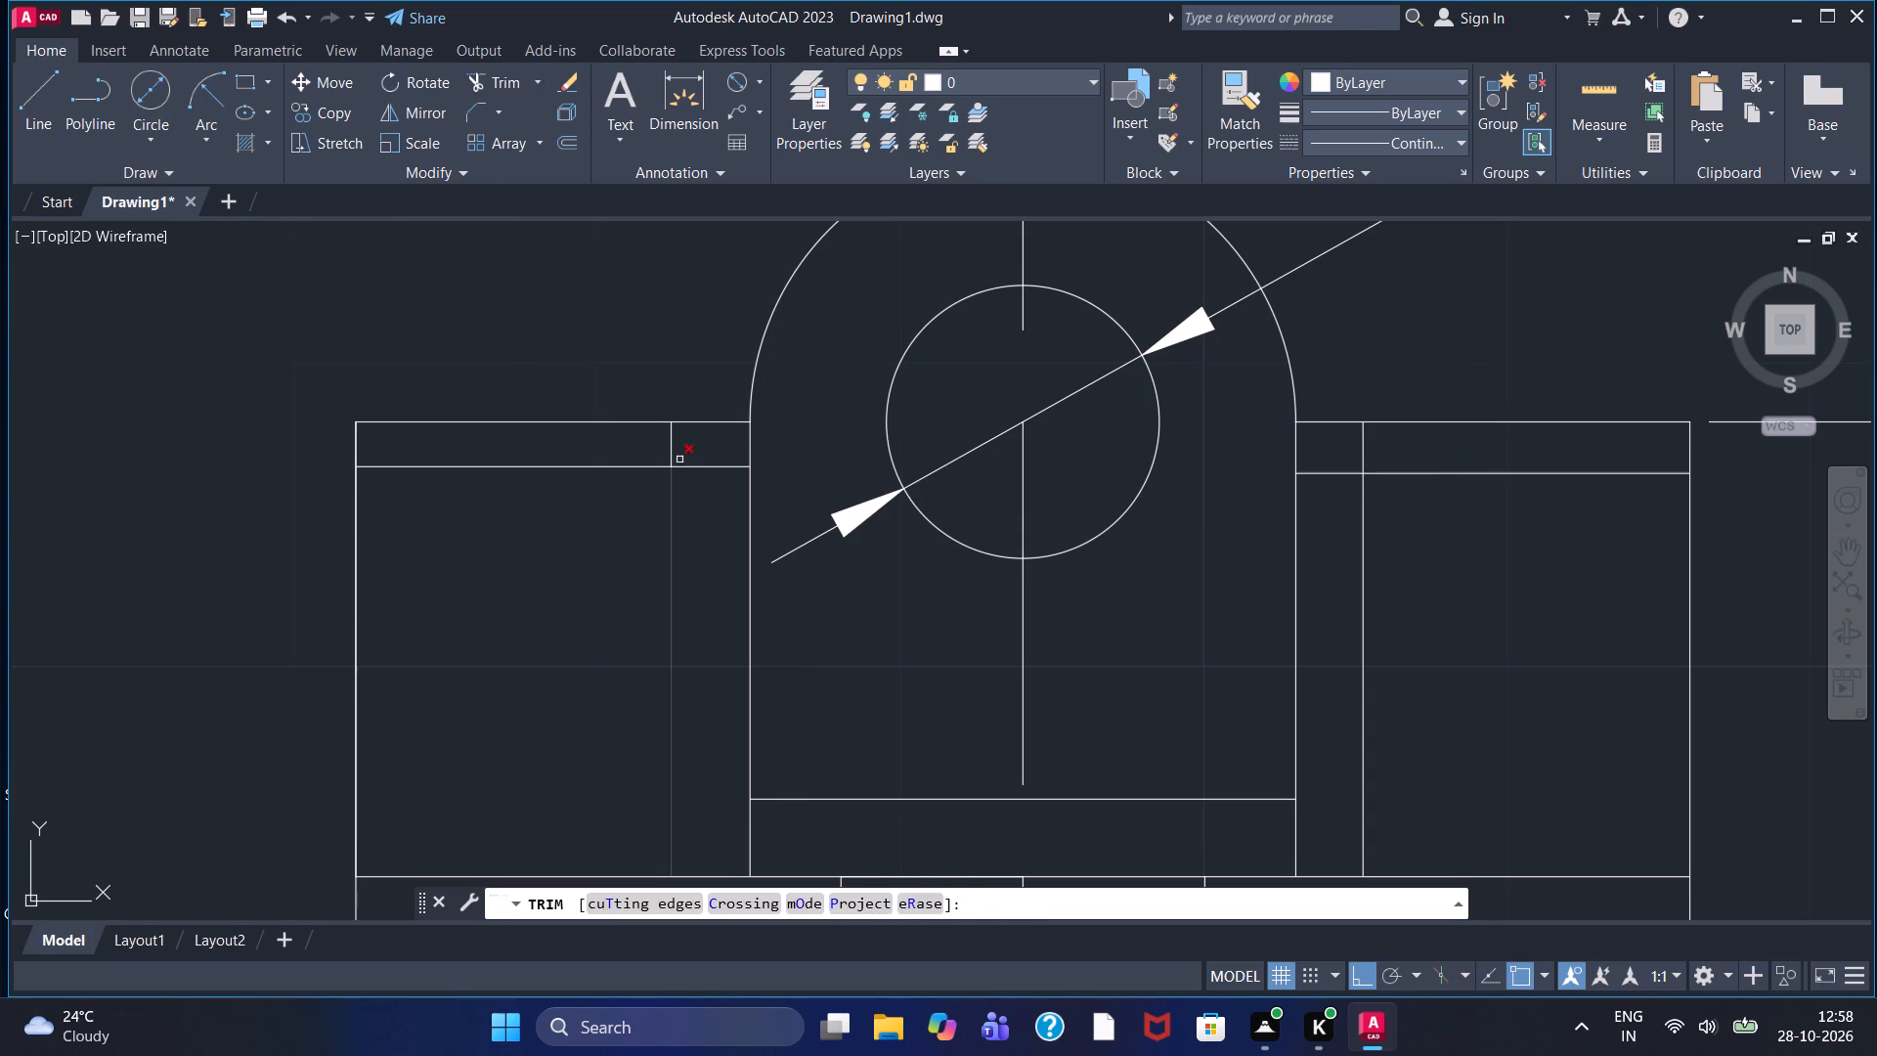
{"action": "left_click", "coordinate": [675, 446]}
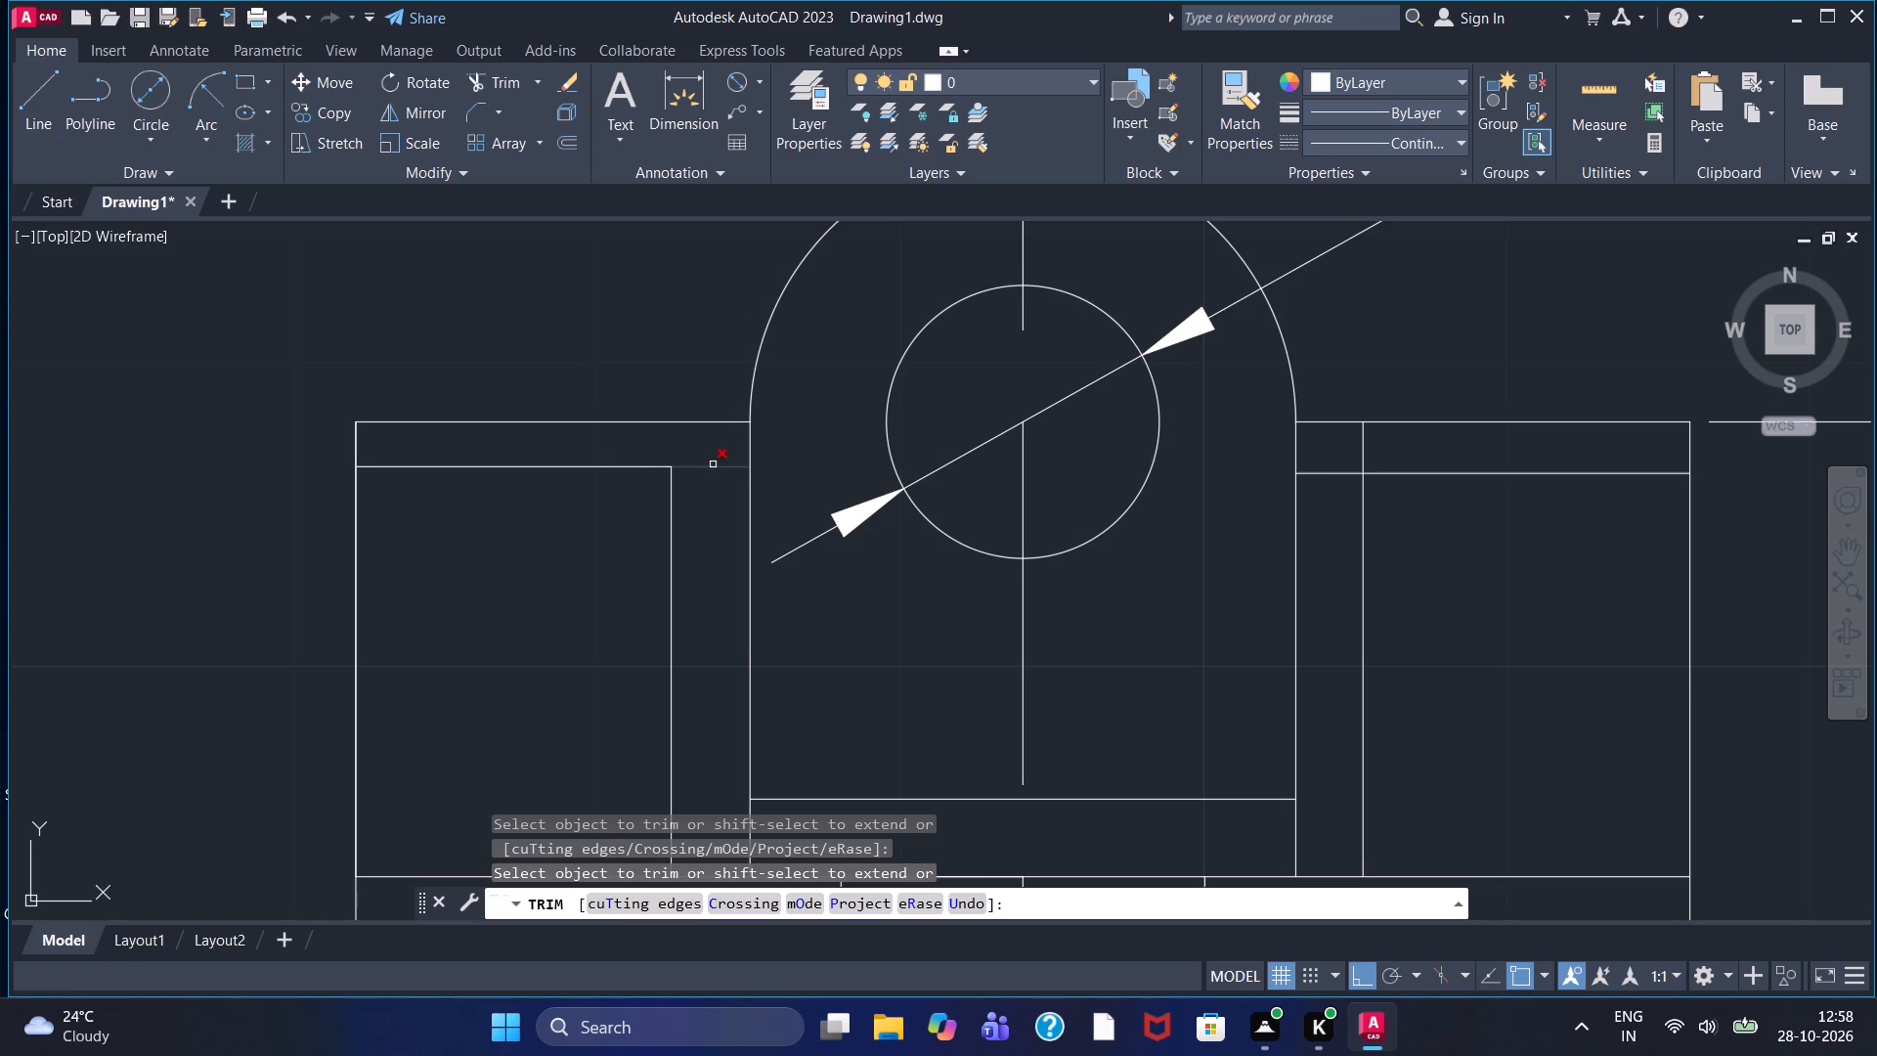
{"action": "left_click", "coordinate": [713, 464]}
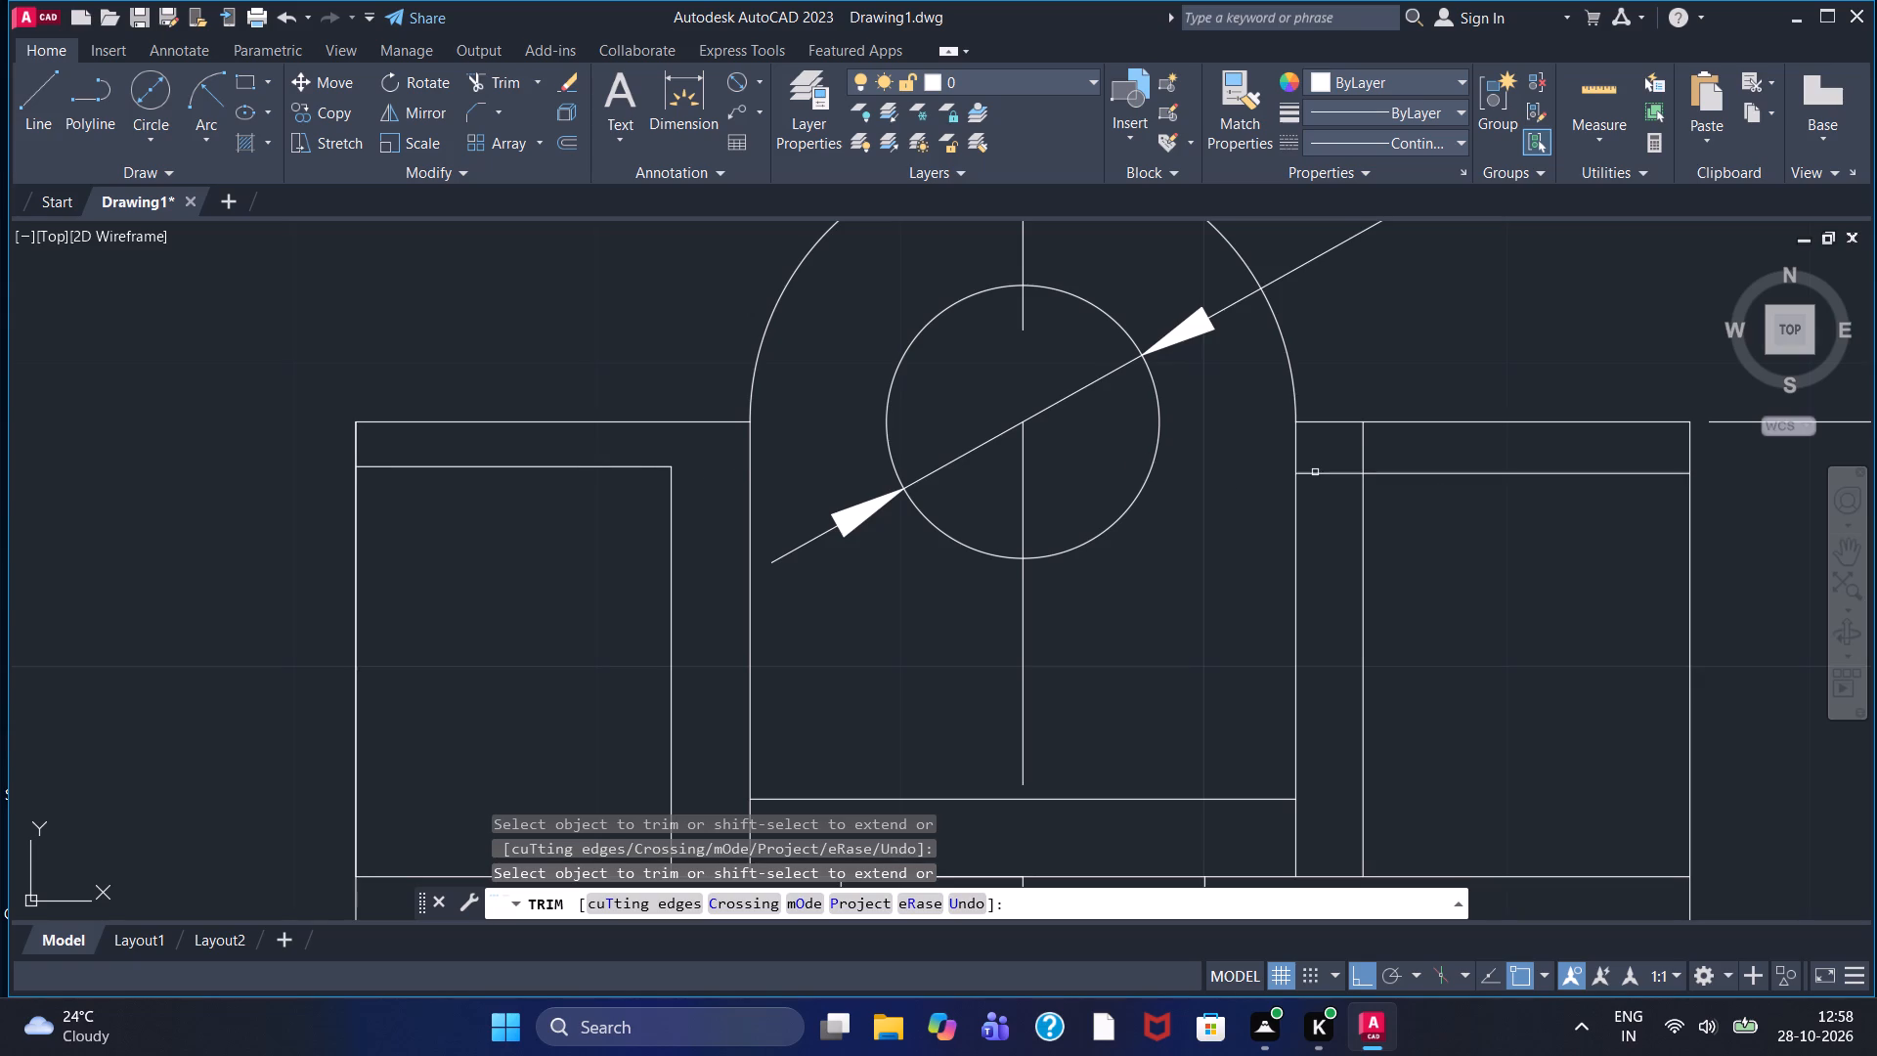
{"action": "left_click", "coordinate": [1315, 472]}
{"action": "left_click", "coordinate": [1360, 446]}
Trim the crossing line ends beside the bottom boss so each lower offset line meets its inner vertical at a clean corner.
{"action": "scroll", "coordinate": [1362, 500], "scroll_direction": "down", "scroll_amount": 1}
{"action": "middle_click_drag", "start_coordinate": [1335, 666], "coordinate": [1303, 312]}
{"action": "middle_click_drag", "start_coordinate": [1299, 712], "coordinate": [1293, 666]}
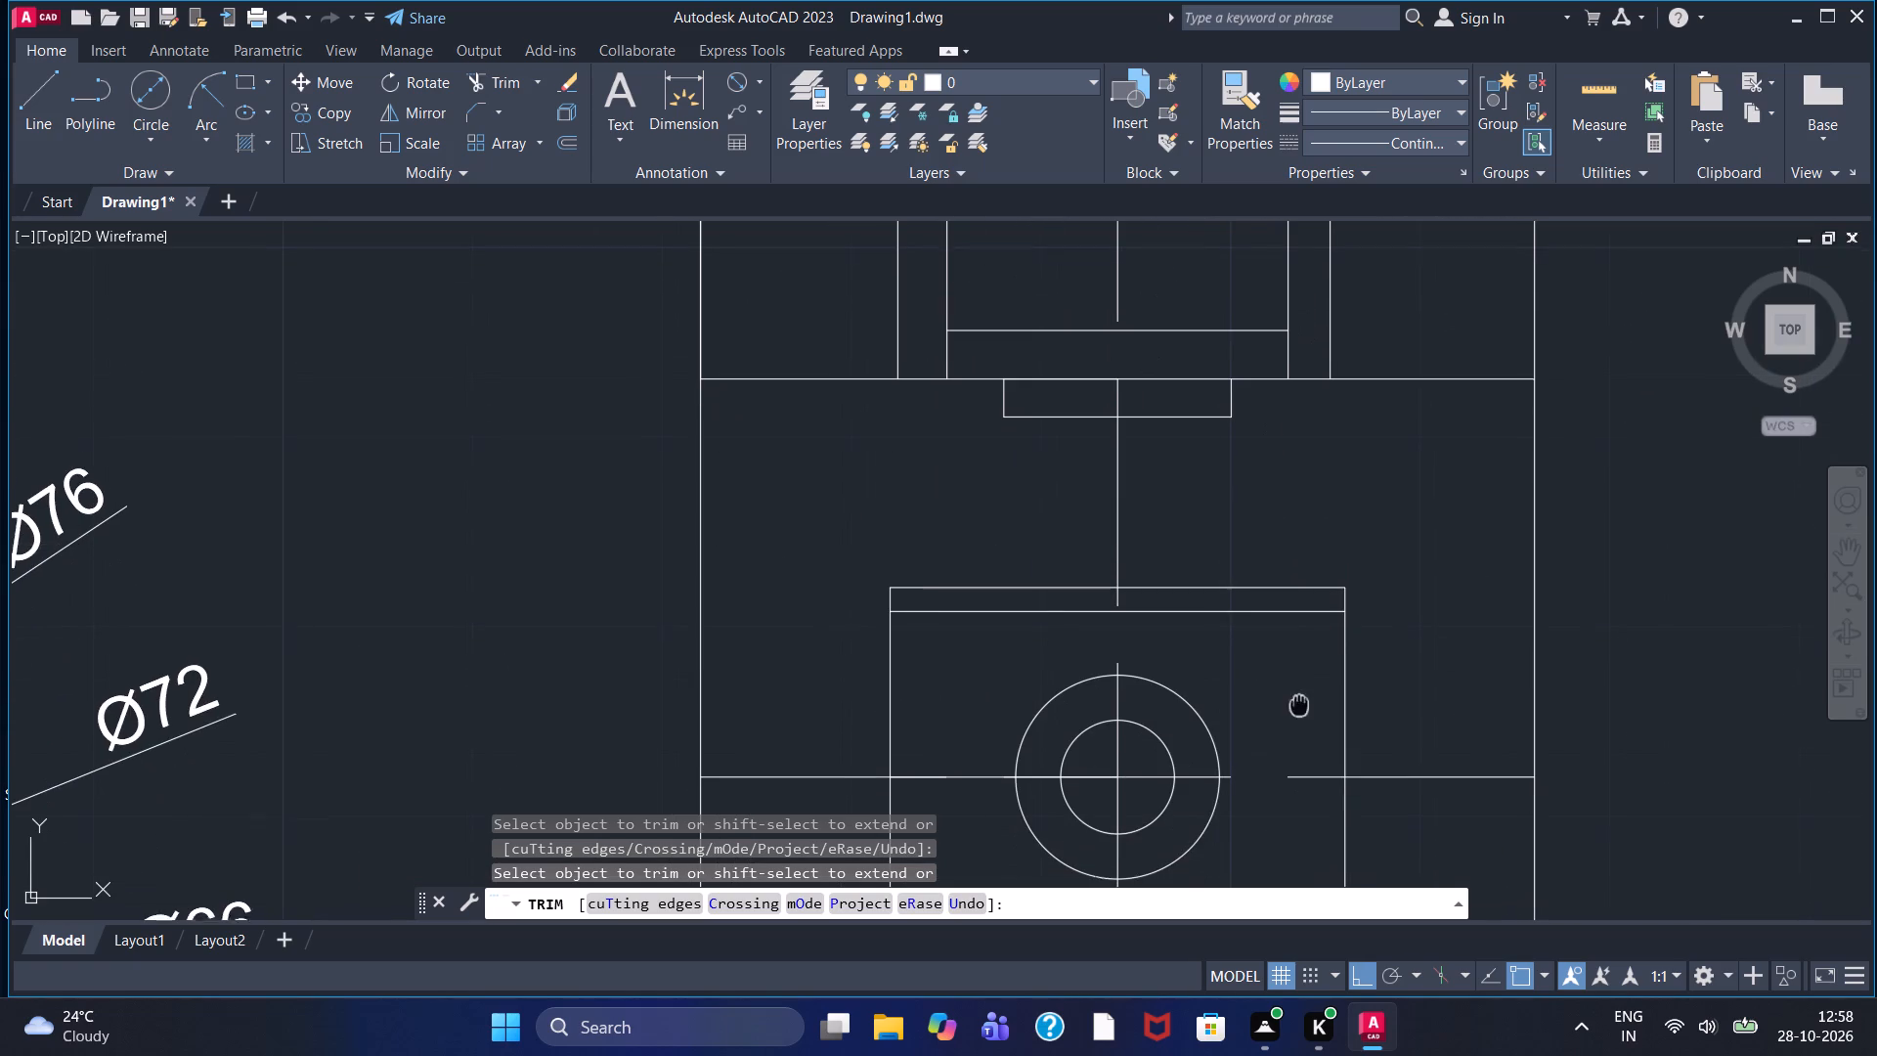
{"action": "middle_click_drag", "start_coordinate": [1293, 666], "coordinate": [1248, 356]}
{"action": "middle_click_drag", "start_coordinate": [1236, 799], "coordinate": [1210, 573]}
{"action": "middle_click", "coordinate": [1245, 421]}
{"action": "scroll", "coordinate": [1245, 421], "scroll_direction": "down", "scroll_amount": 1}
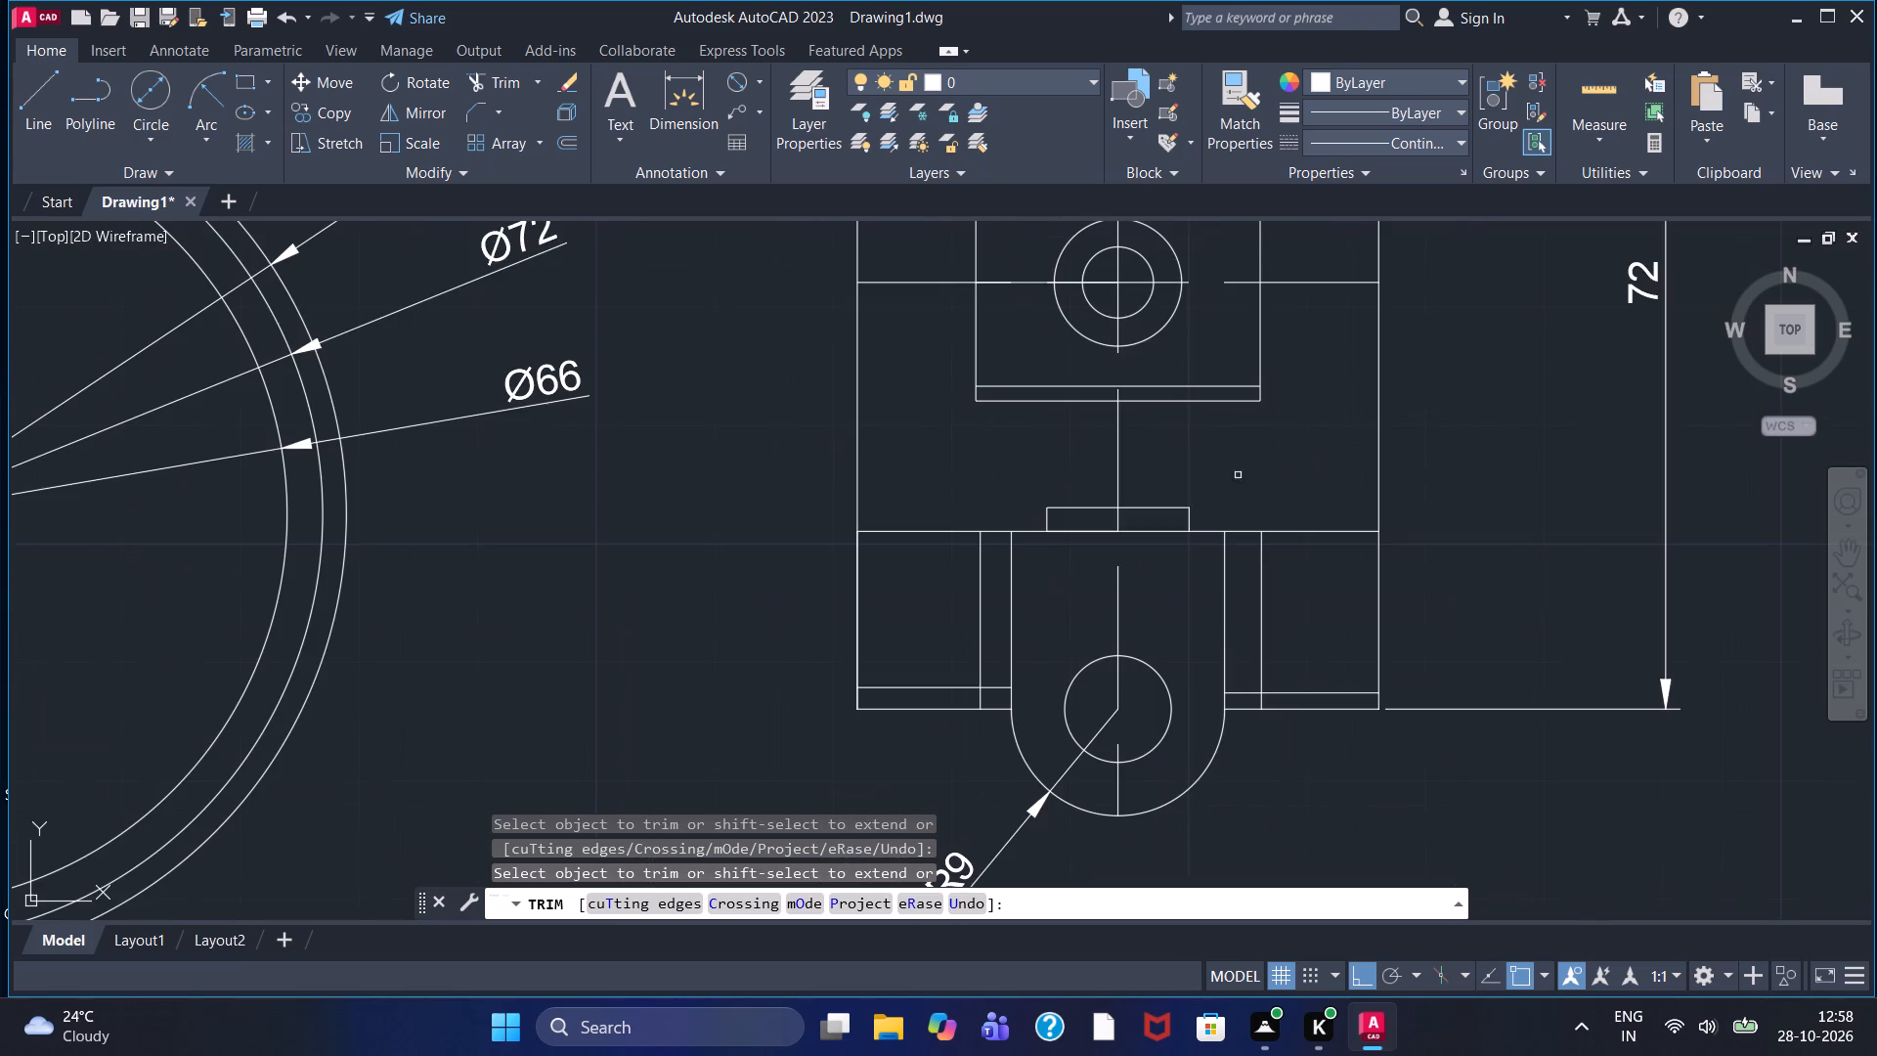
{"action": "scroll", "coordinate": [1217, 683], "scroll_direction": "up", "scroll_amount": 2}
{"action": "left_click", "coordinate": [1265, 706]}
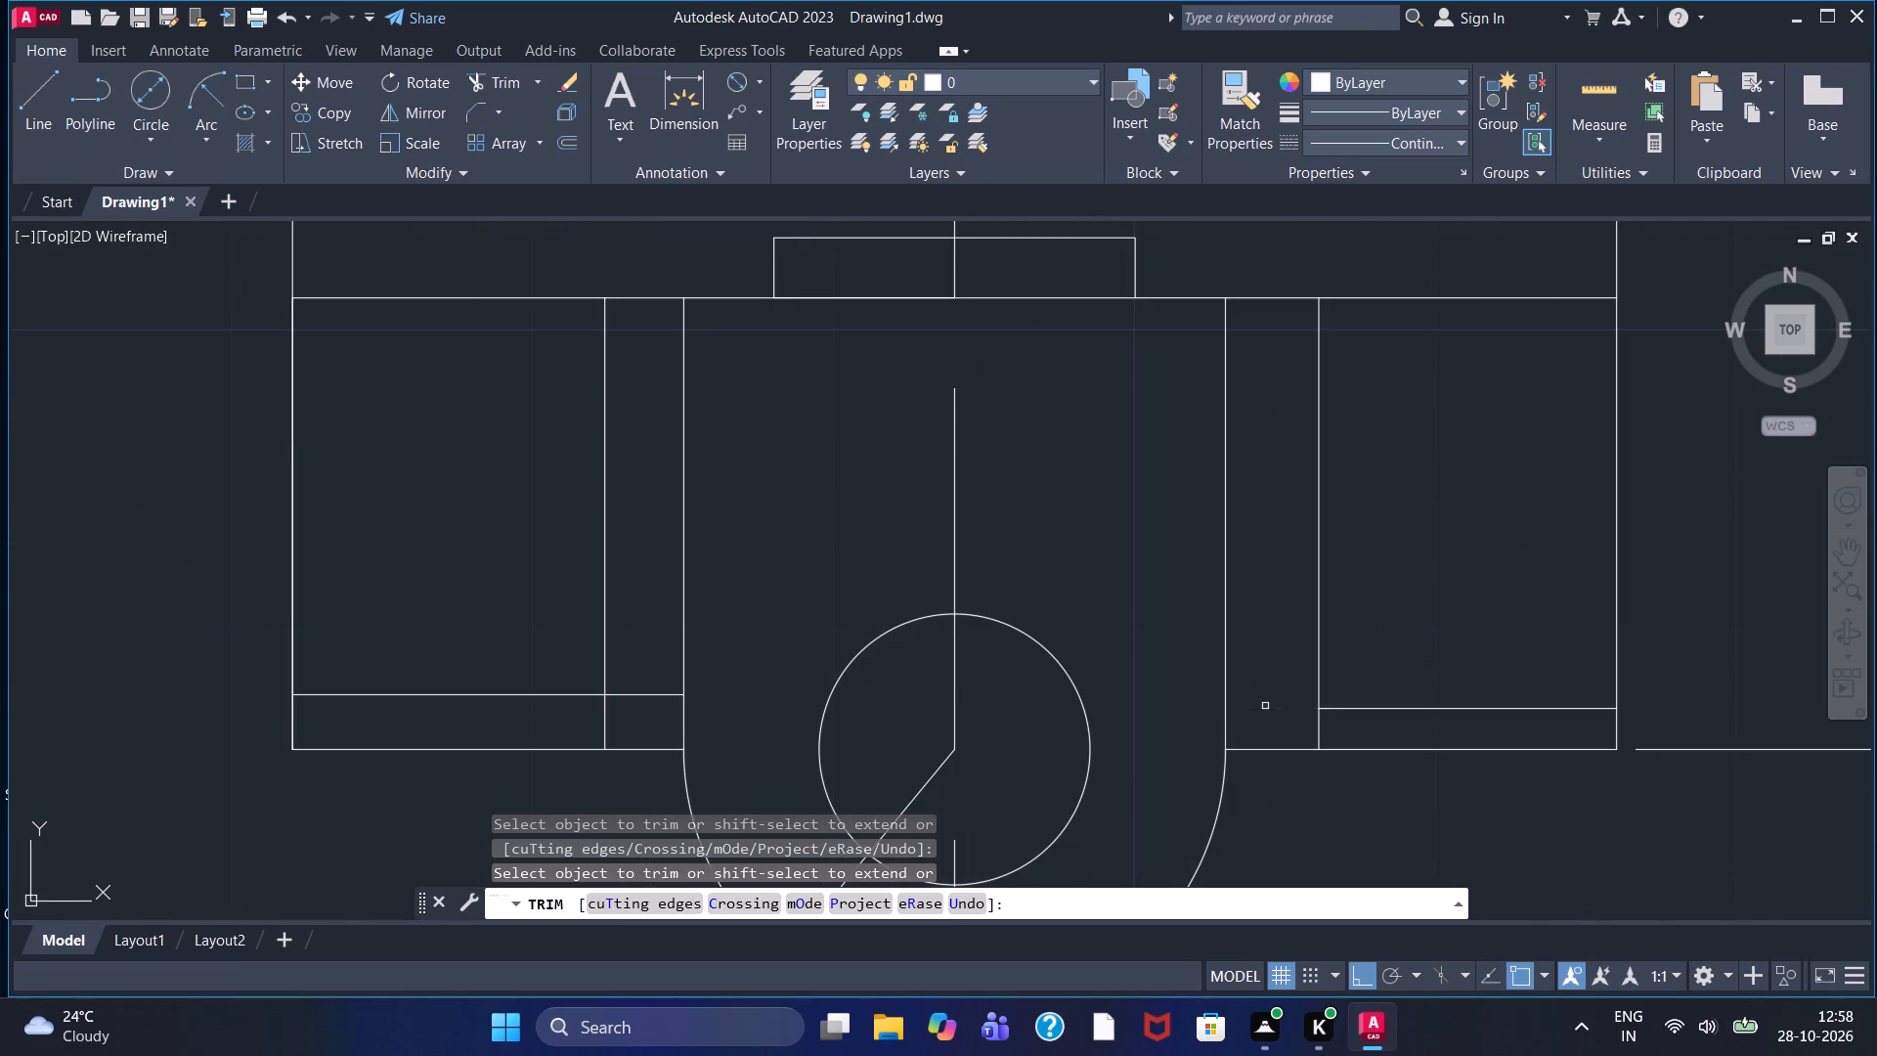
{"action": "left_click", "coordinate": [1320, 735]}
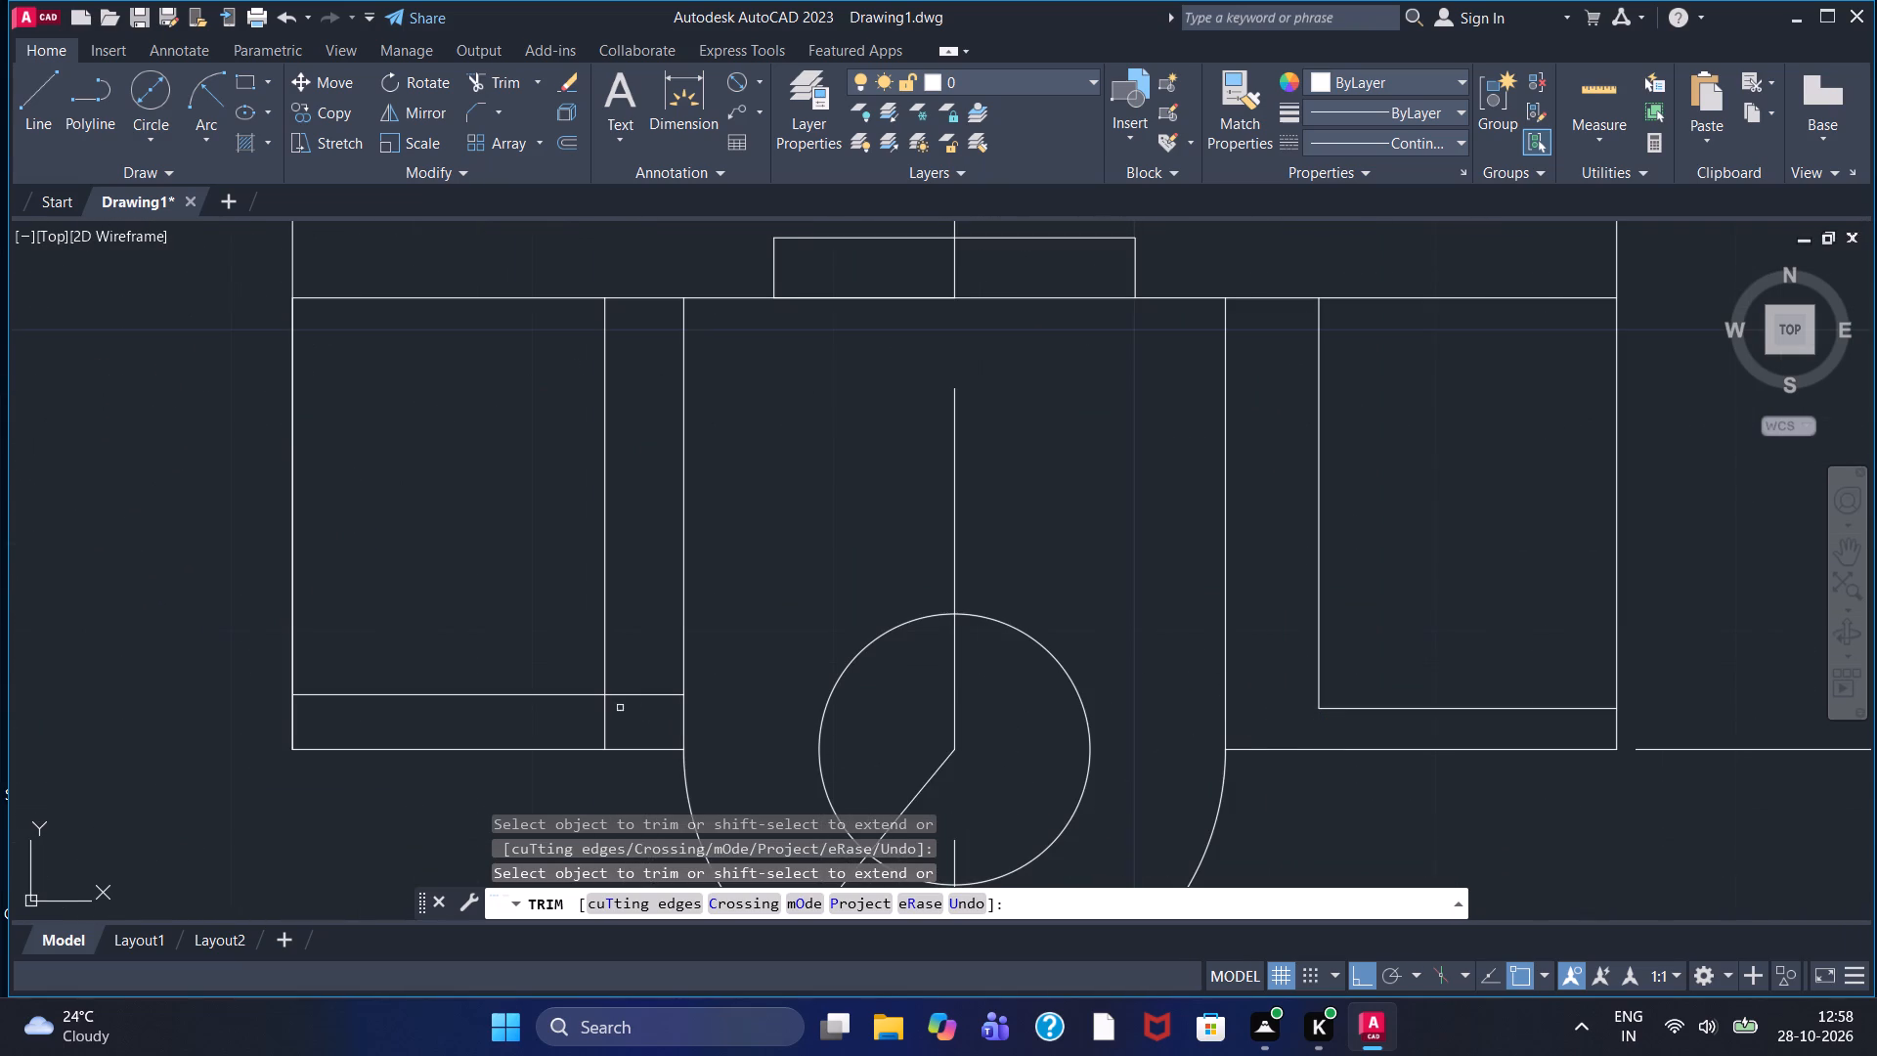
{"action": "left_click", "coordinate": [602, 712]}
{"action": "left_click", "coordinate": [666, 696]}
With Ortho off, draw a diagonal line from the lower left block's inner corner to where its bottom edge meets the boss.
{"action": "left_click", "coordinate": [48, 117]}
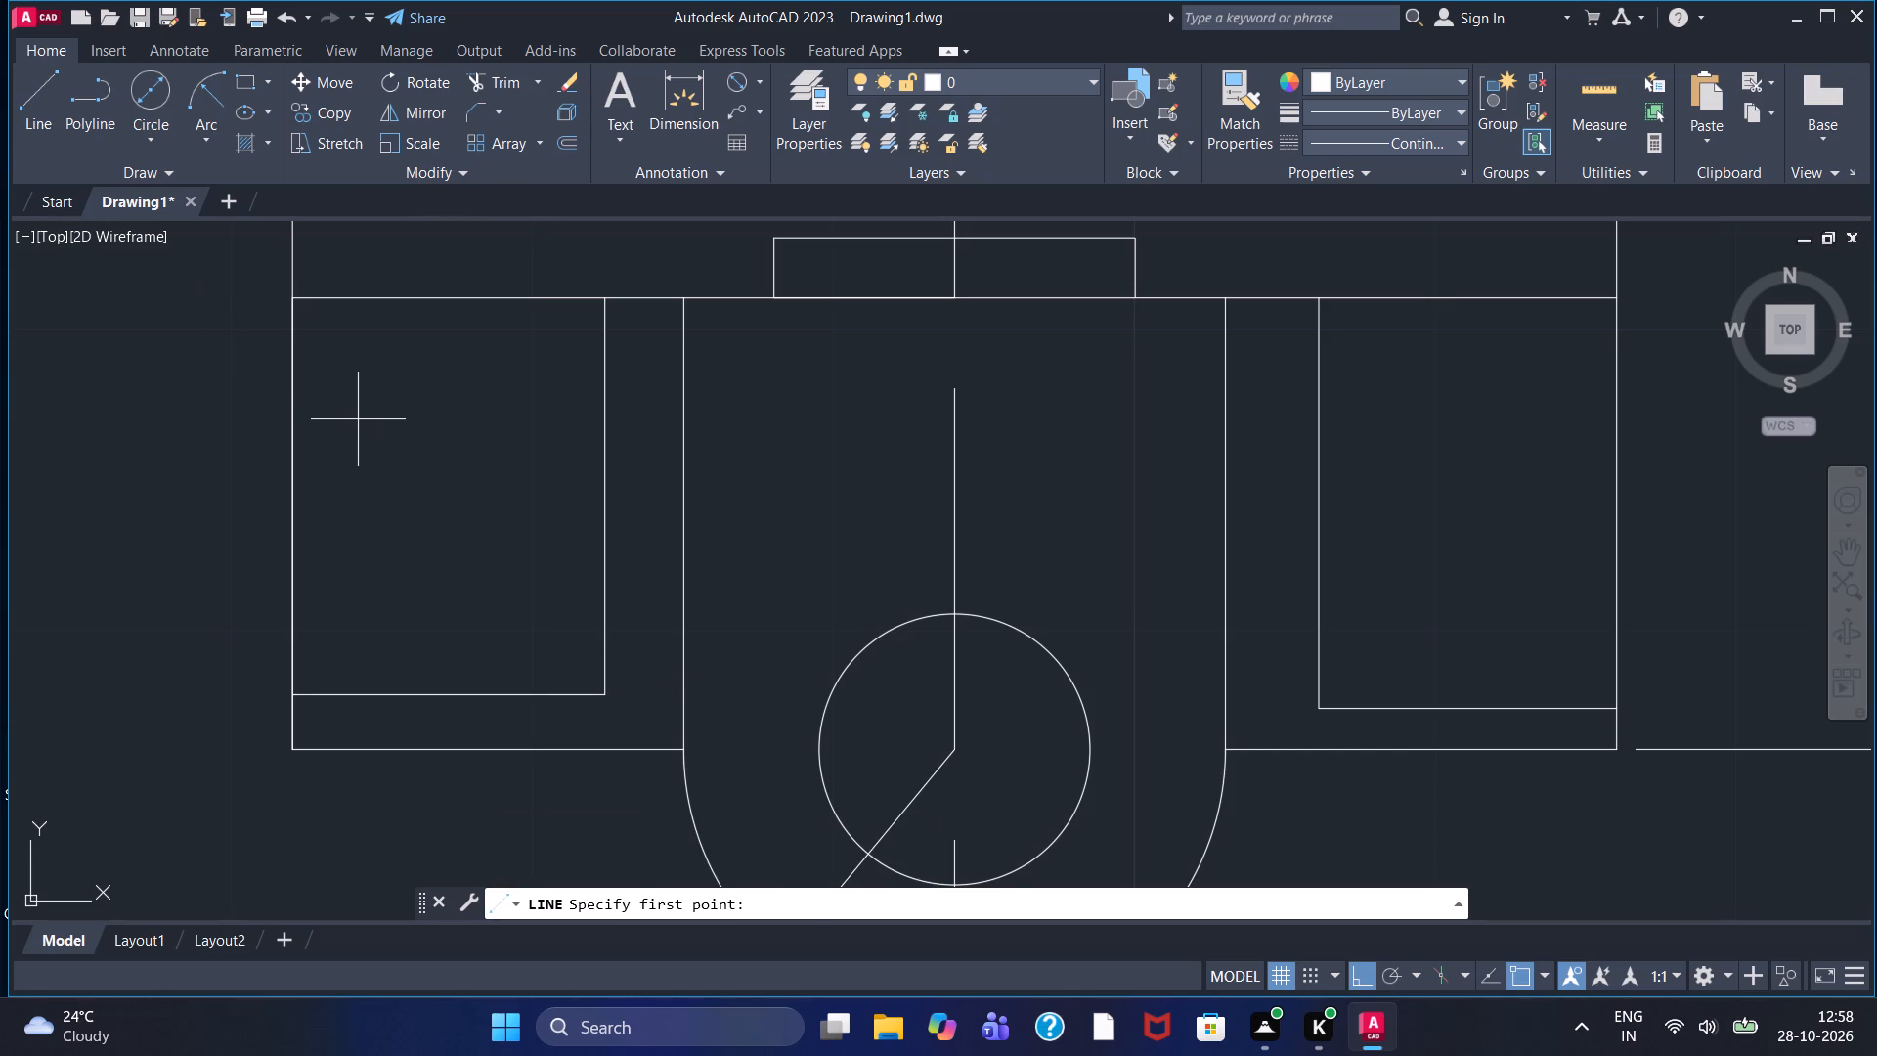
{"action": "key", "text": "F8"}
{"action": "left_click", "coordinate": [603, 692]}
{"action": "left_click", "coordinate": [682, 746]}
{"action": "right_click", "coordinate": [682, 746]}
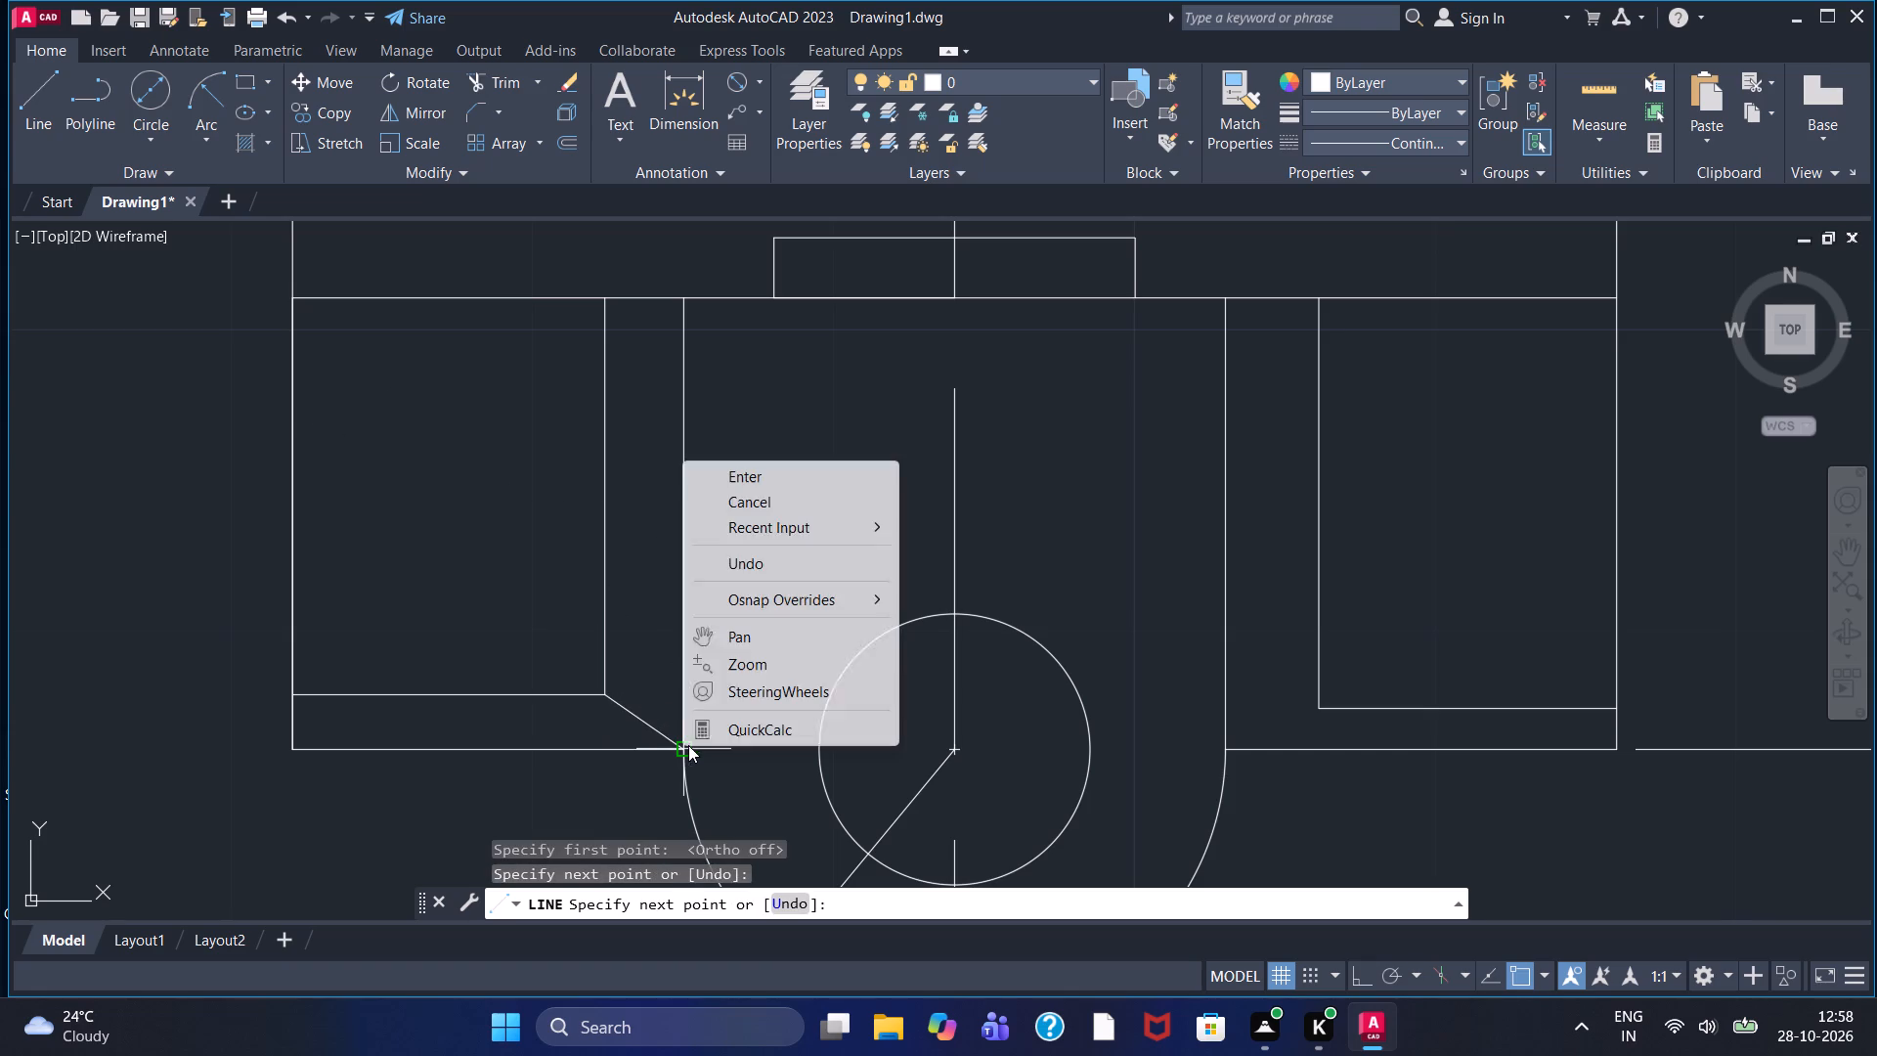
{"action": "left_click", "coordinate": [774, 479]}
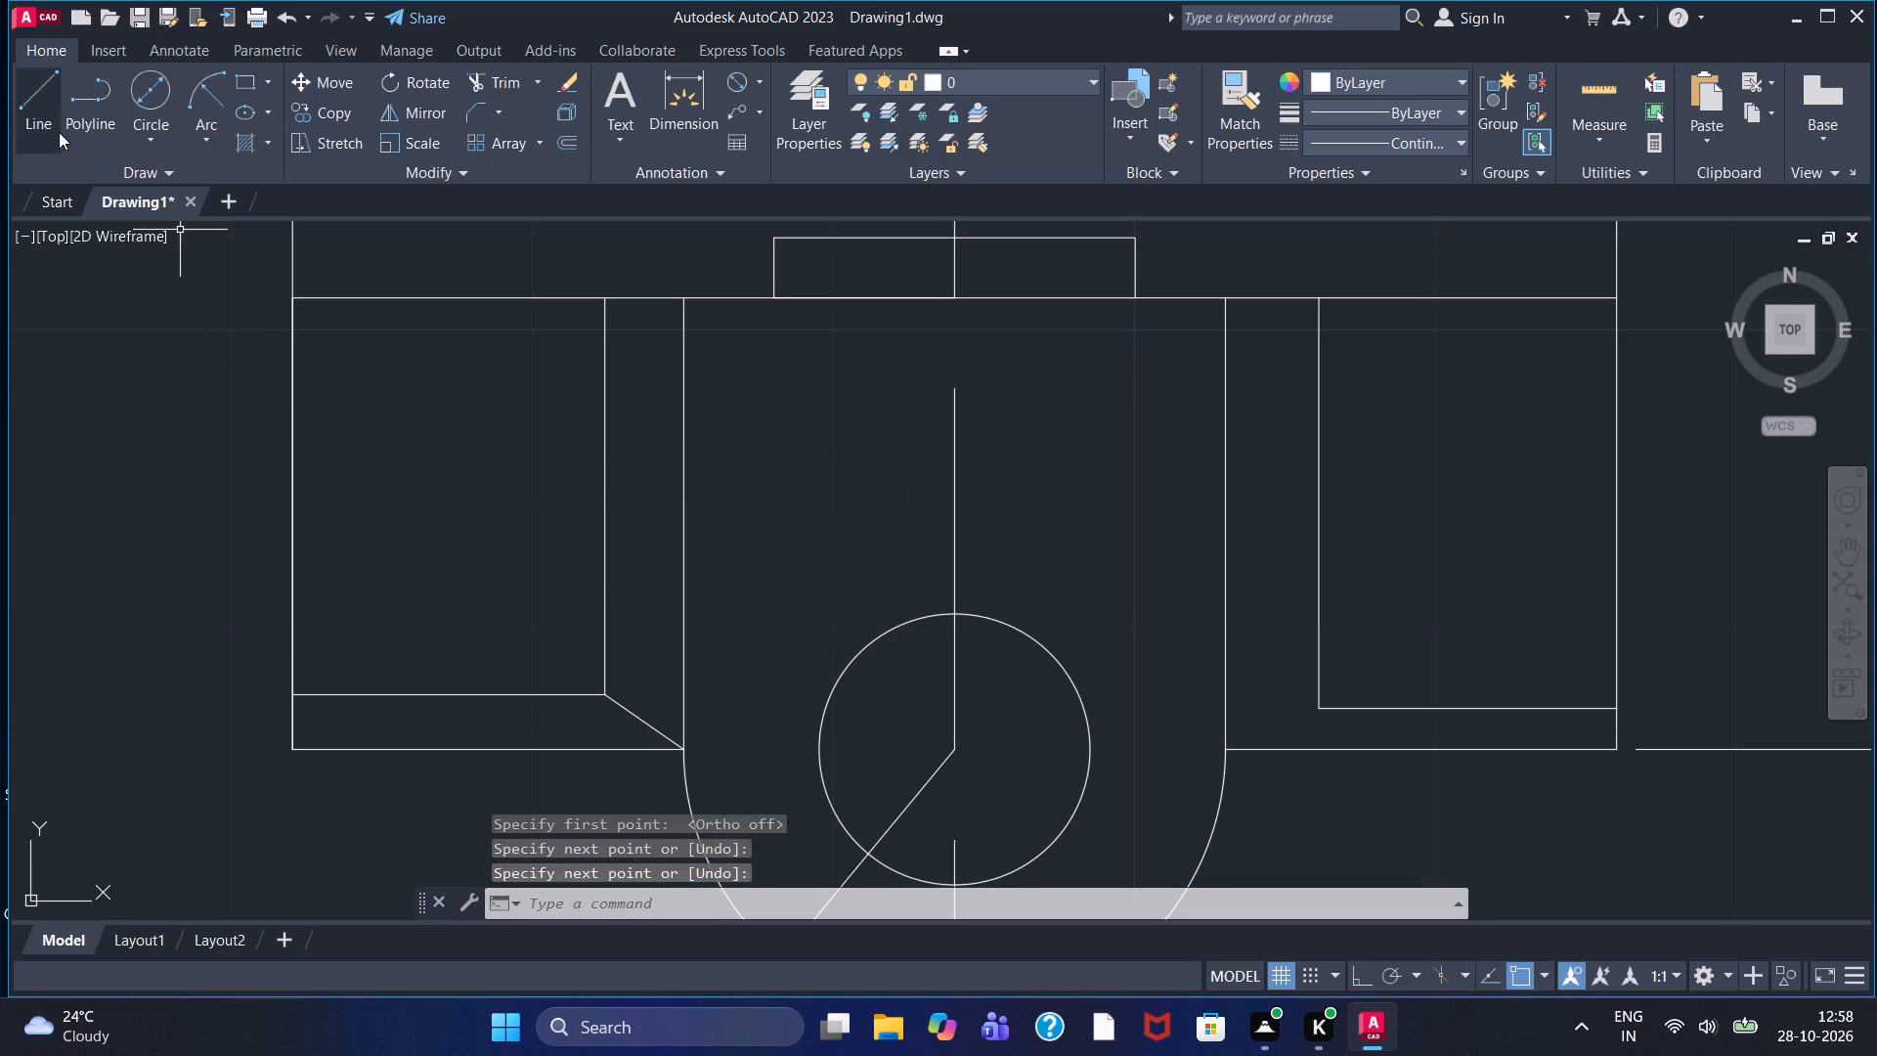
Draw a diagonal line from the lower right block's inner corner to where its bottom edge meets the boss.
{"action": "left_click", "coordinate": [47, 118]}
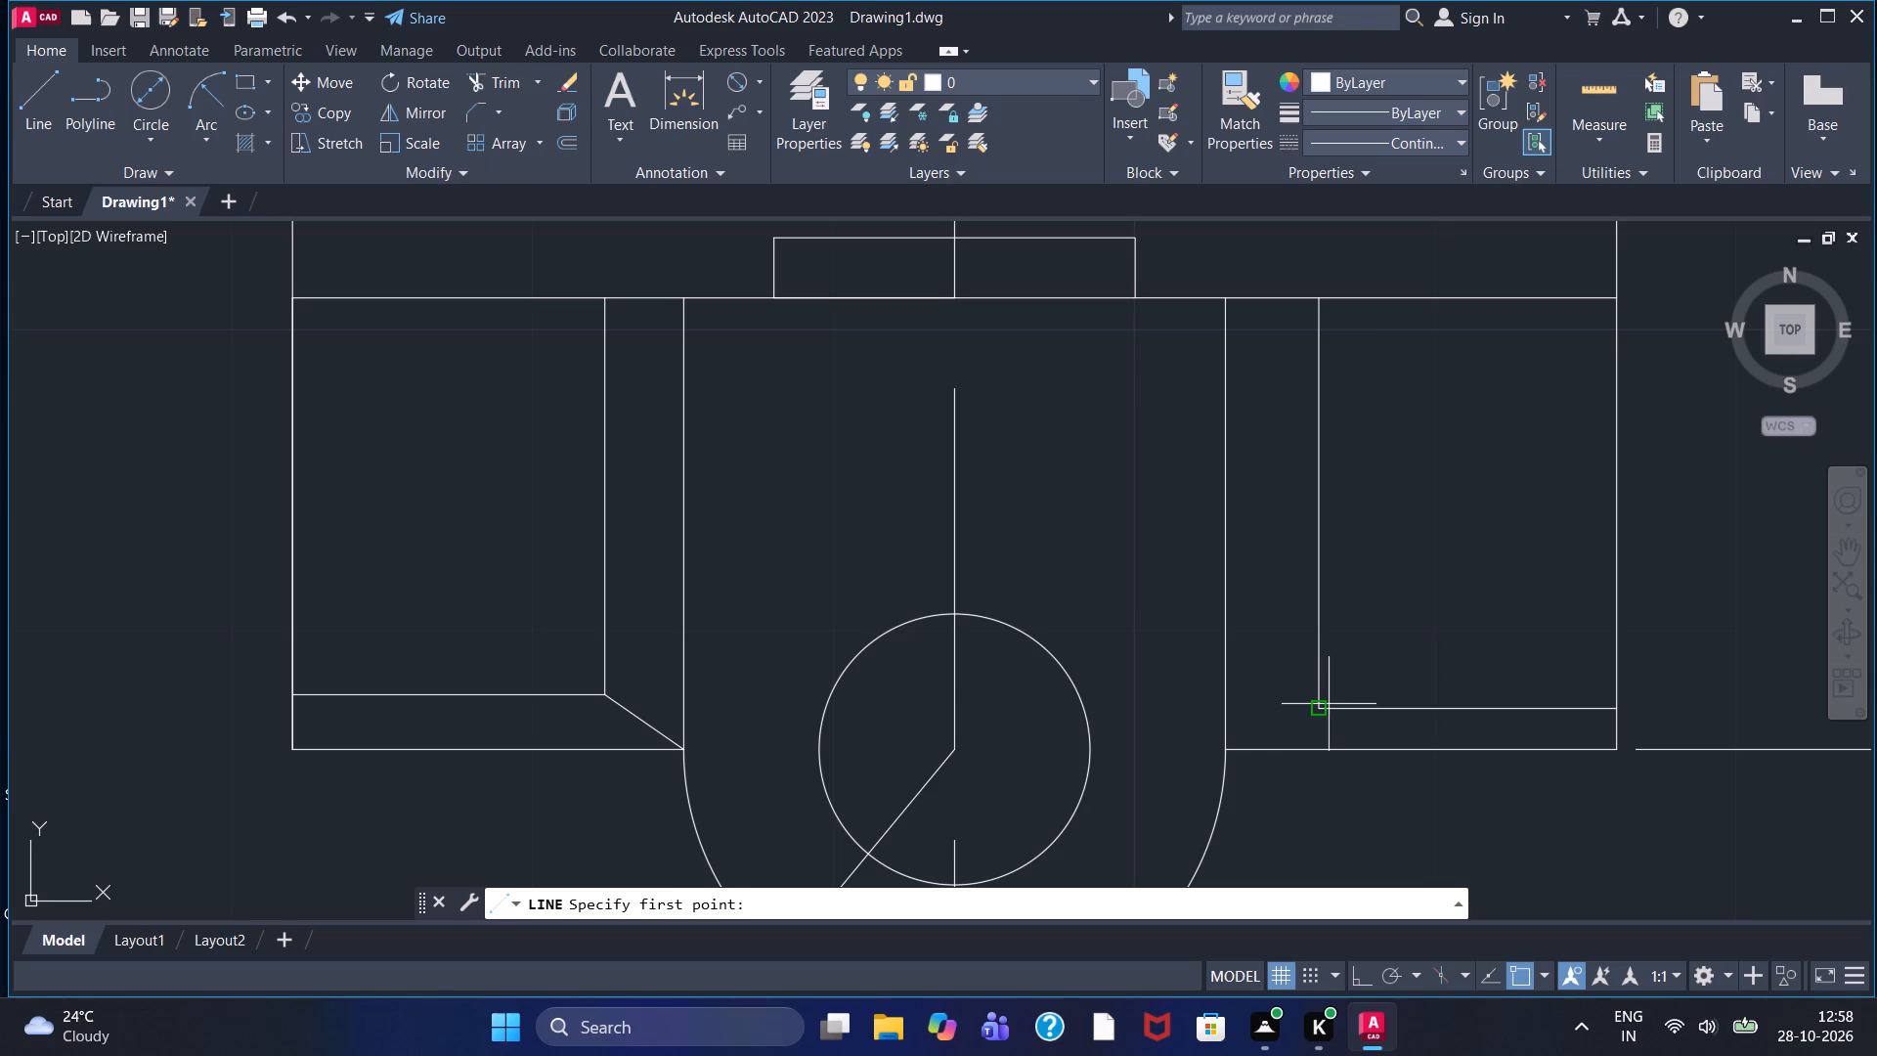
{"action": "left_click", "coordinate": [1325, 708]}
{"action": "left_click", "coordinate": [1225, 746]}
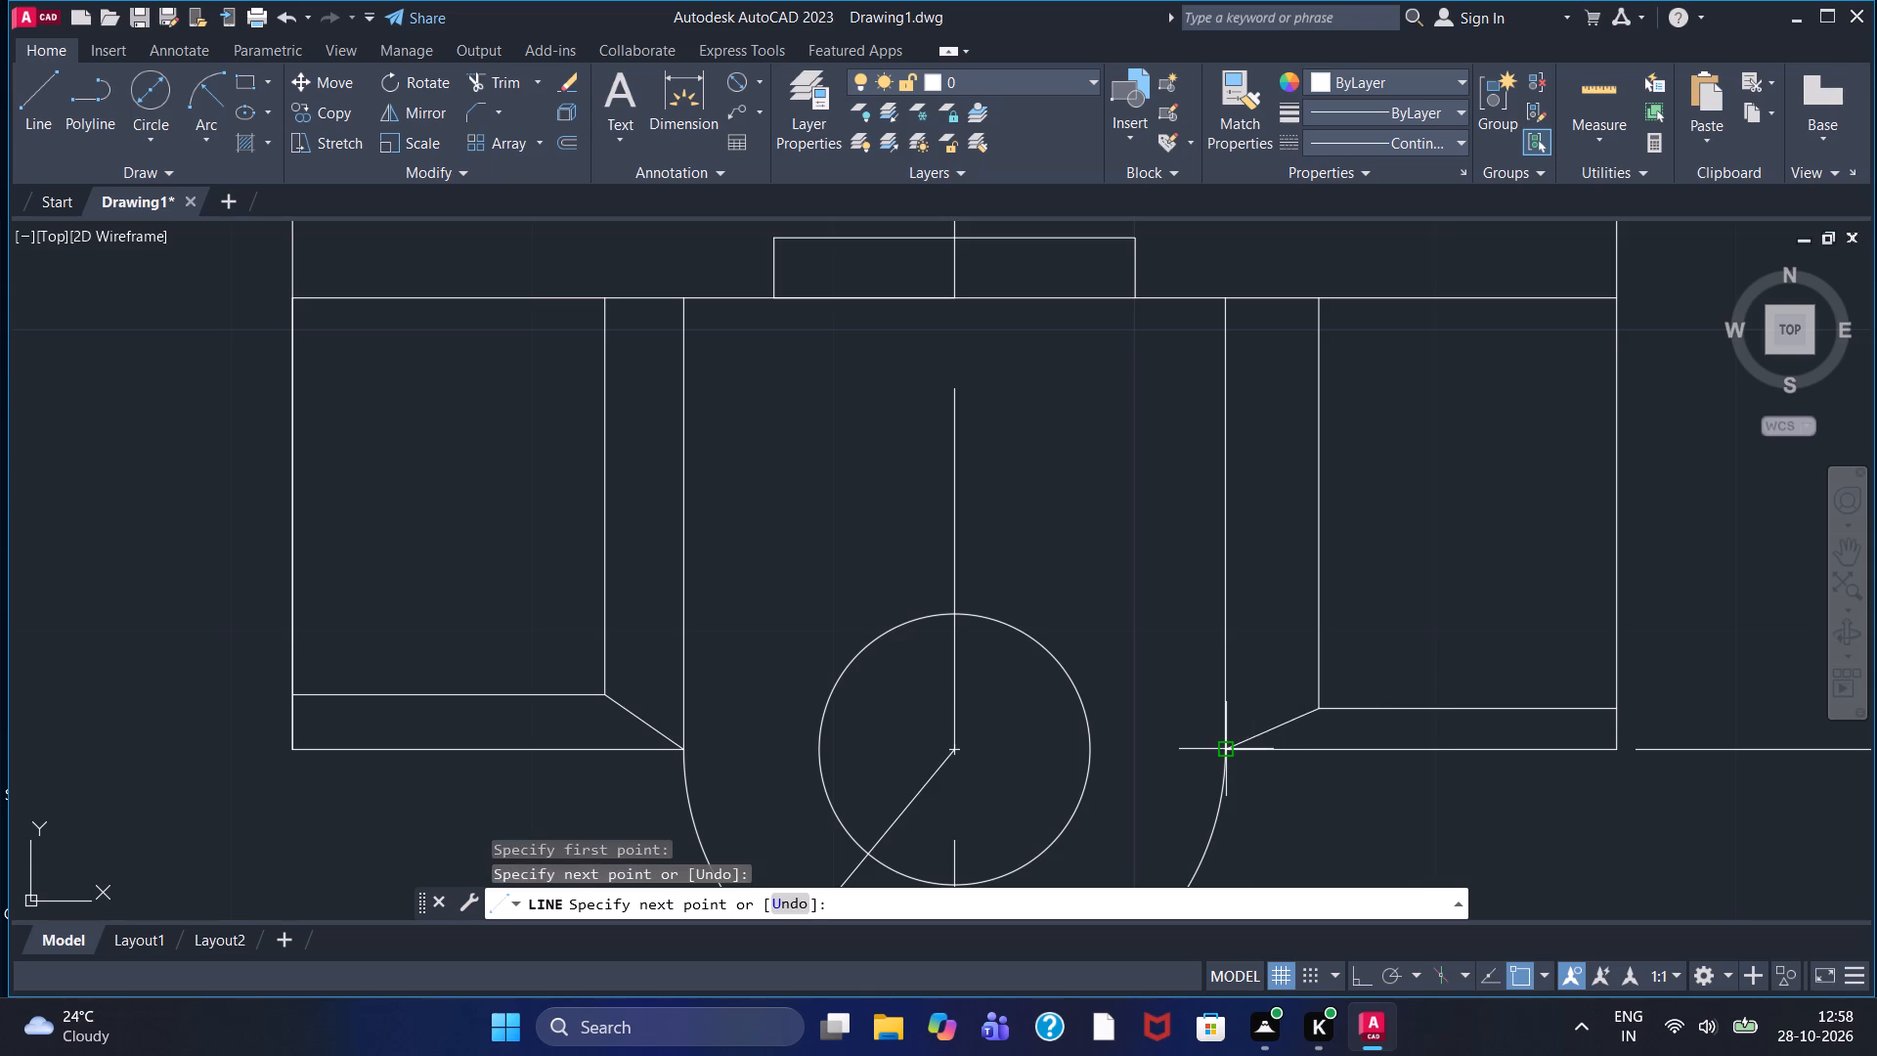
{"action": "right_click", "coordinate": [1224, 743]}
{"action": "left_click", "coordinate": [1278, 467]}
Draw a diagonal line from the upper left block's inner corner to where its top edge meets the top boss.
{"action": "middle_click_drag", "start_coordinate": [1270, 474], "coordinate": [1261, 788]}
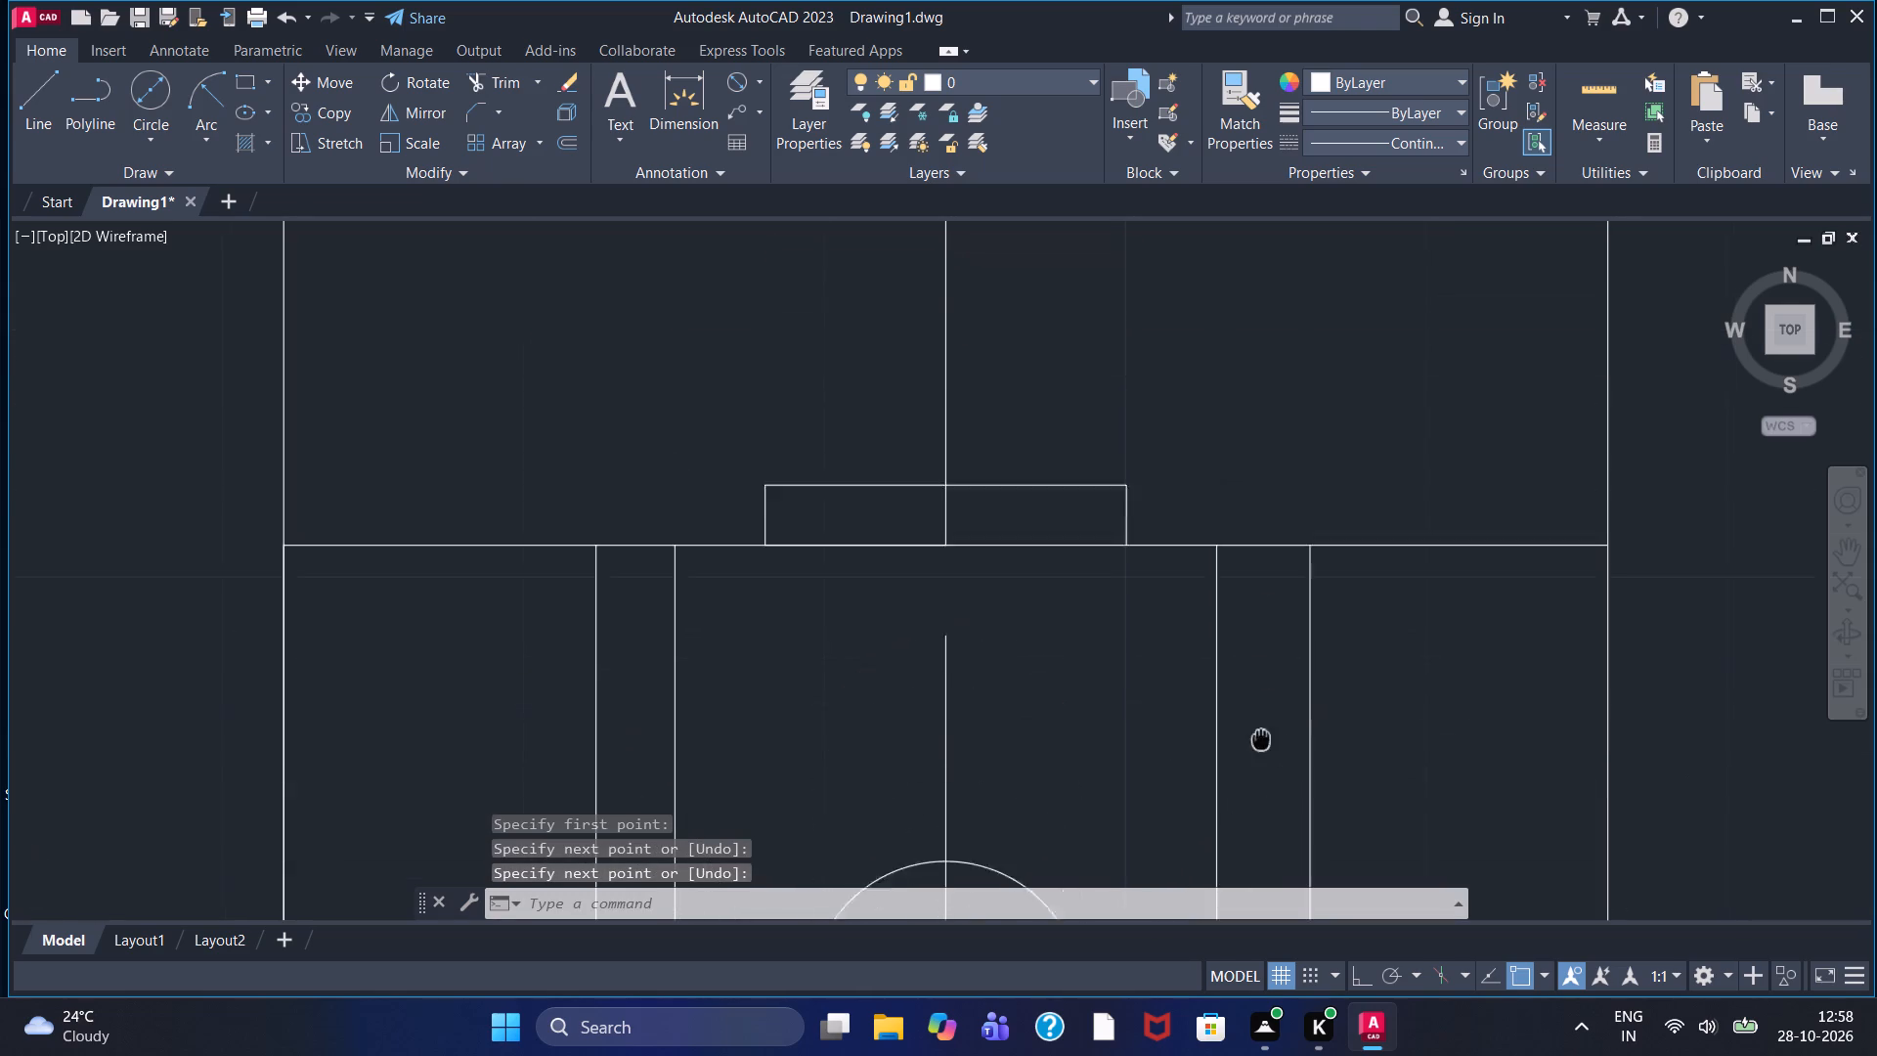
{"action": "middle_click_drag", "start_coordinate": [1261, 788], "coordinate": [1260, 820]}
{"action": "scroll", "coordinate": [1130, 469], "scroll_direction": "down", "scroll_amount": 1}
{"action": "scroll", "coordinate": [1083, 291], "scroll_direction": "down", "scroll_amount": 1}
{"action": "middle_click_drag", "start_coordinate": [1083, 317], "coordinate": [1101, 833]}
{"action": "scroll", "coordinate": [973, 390], "scroll_direction": "up", "scroll_amount": 1}
{"action": "middle_click_drag", "start_coordinate": [966, 362], "coordinate": [961, 446]}
{"action": "left_click", "coordinate": [29, 101]}
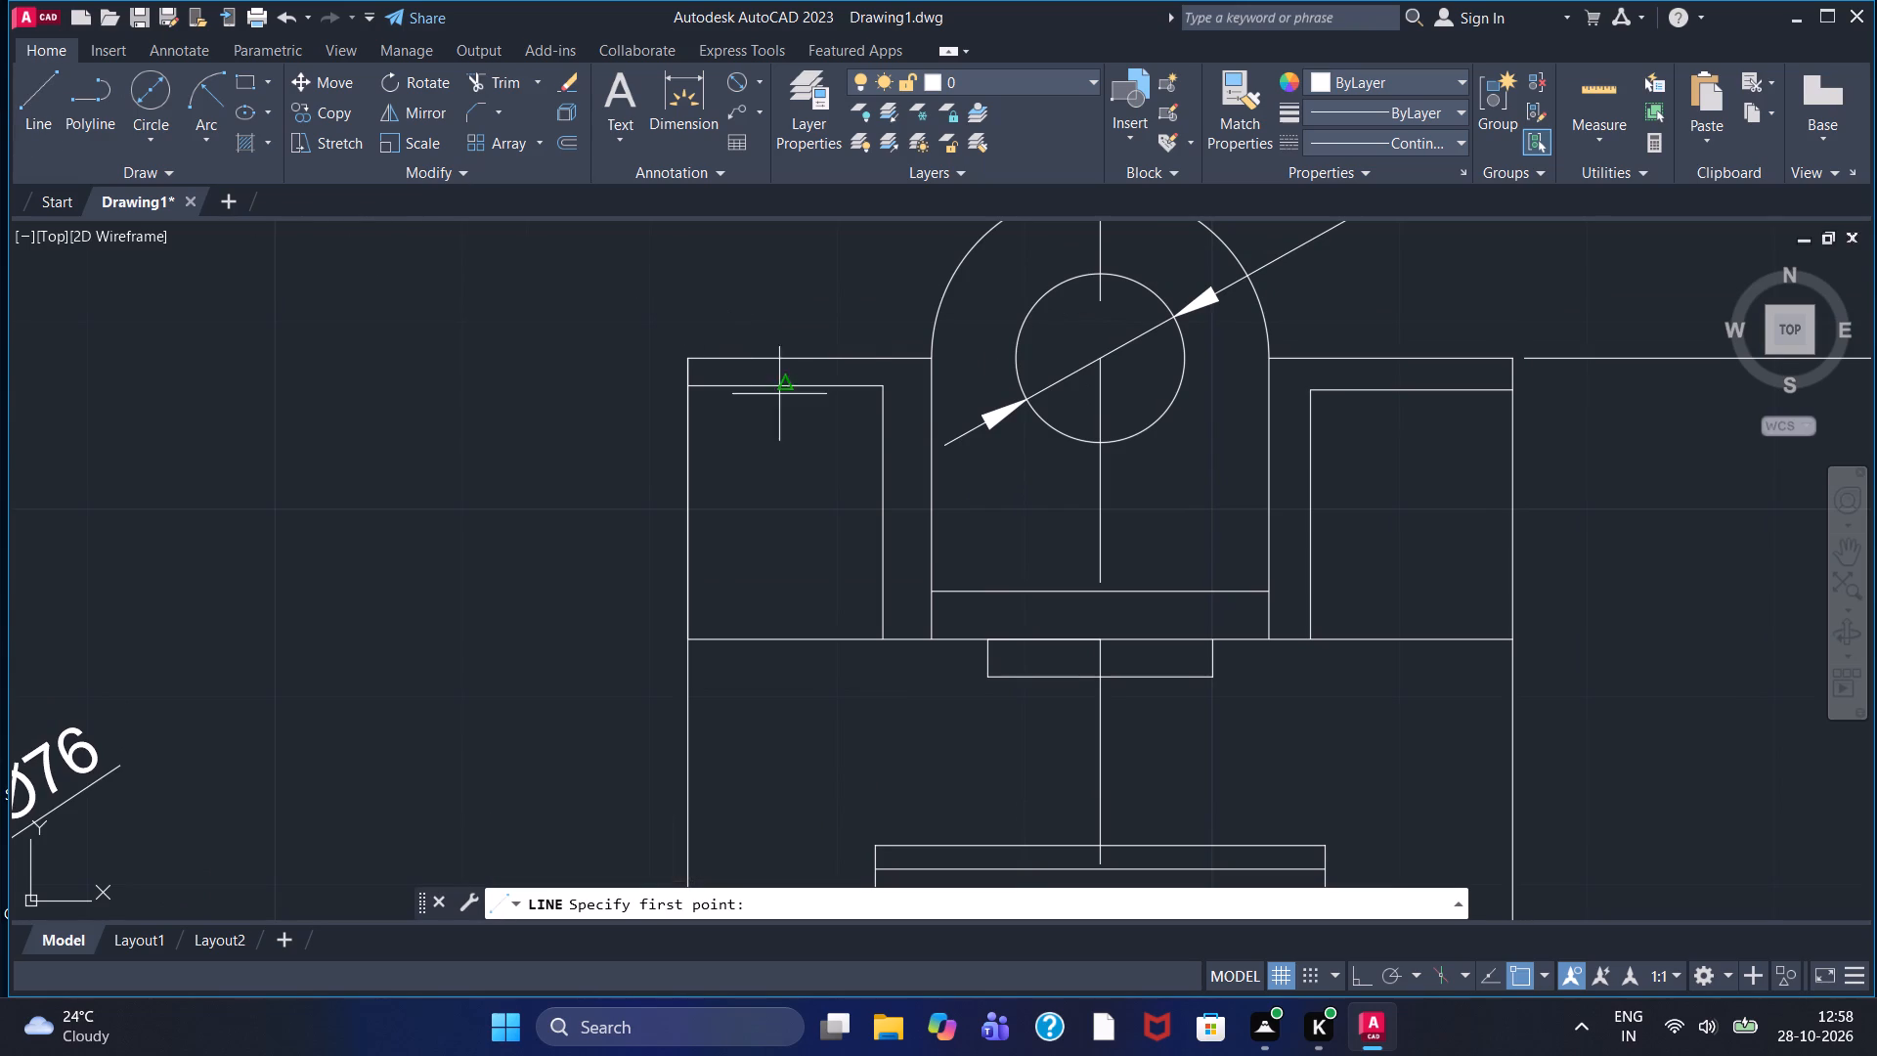
{"action": "left_click", "coordinate": [875, 395]}
{"action": "left_click", "coordinate": [929, 362]}
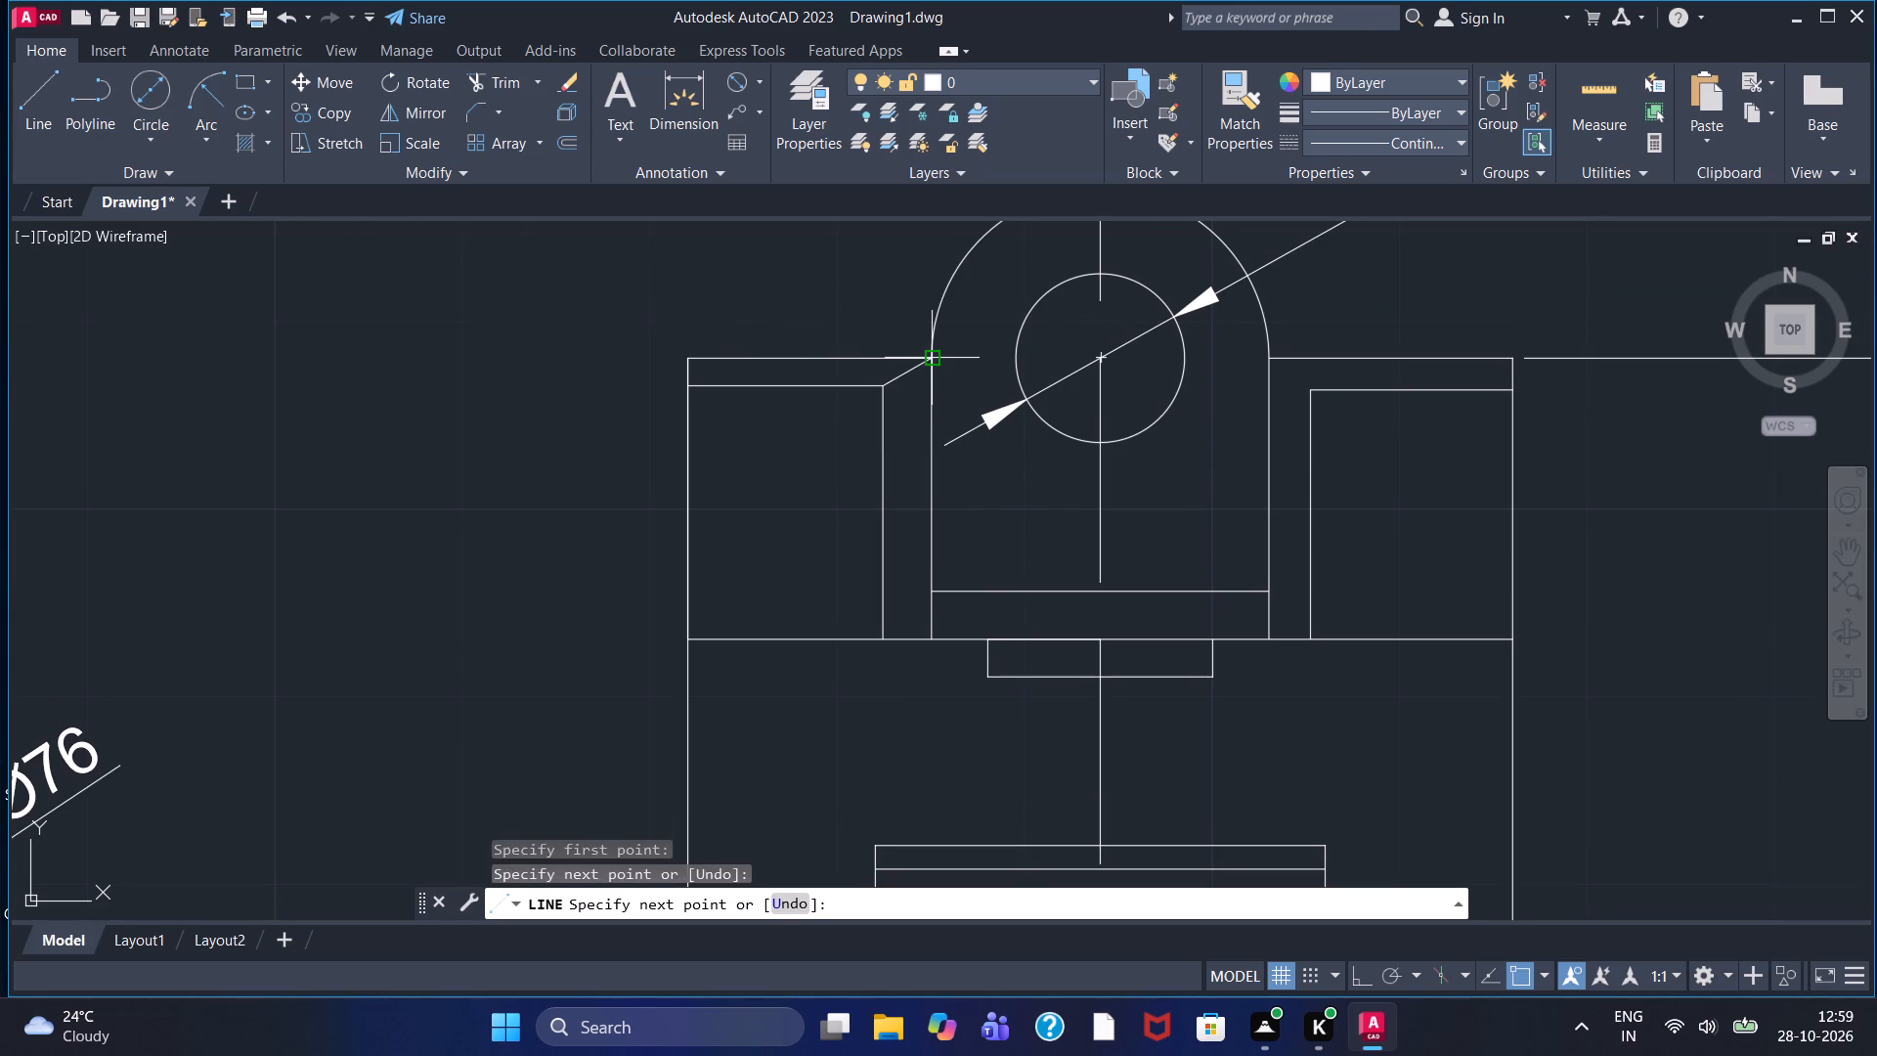
{"action": "right_click", "coordinate": [929, 362]}
{"action": "left_click", "coordinate": [960, 376]}
Draw a diagonal line from the upper right block's inner corner to where its top edge meets the top boss.
{"action": "left_click", "coordinate": [25, 96]}
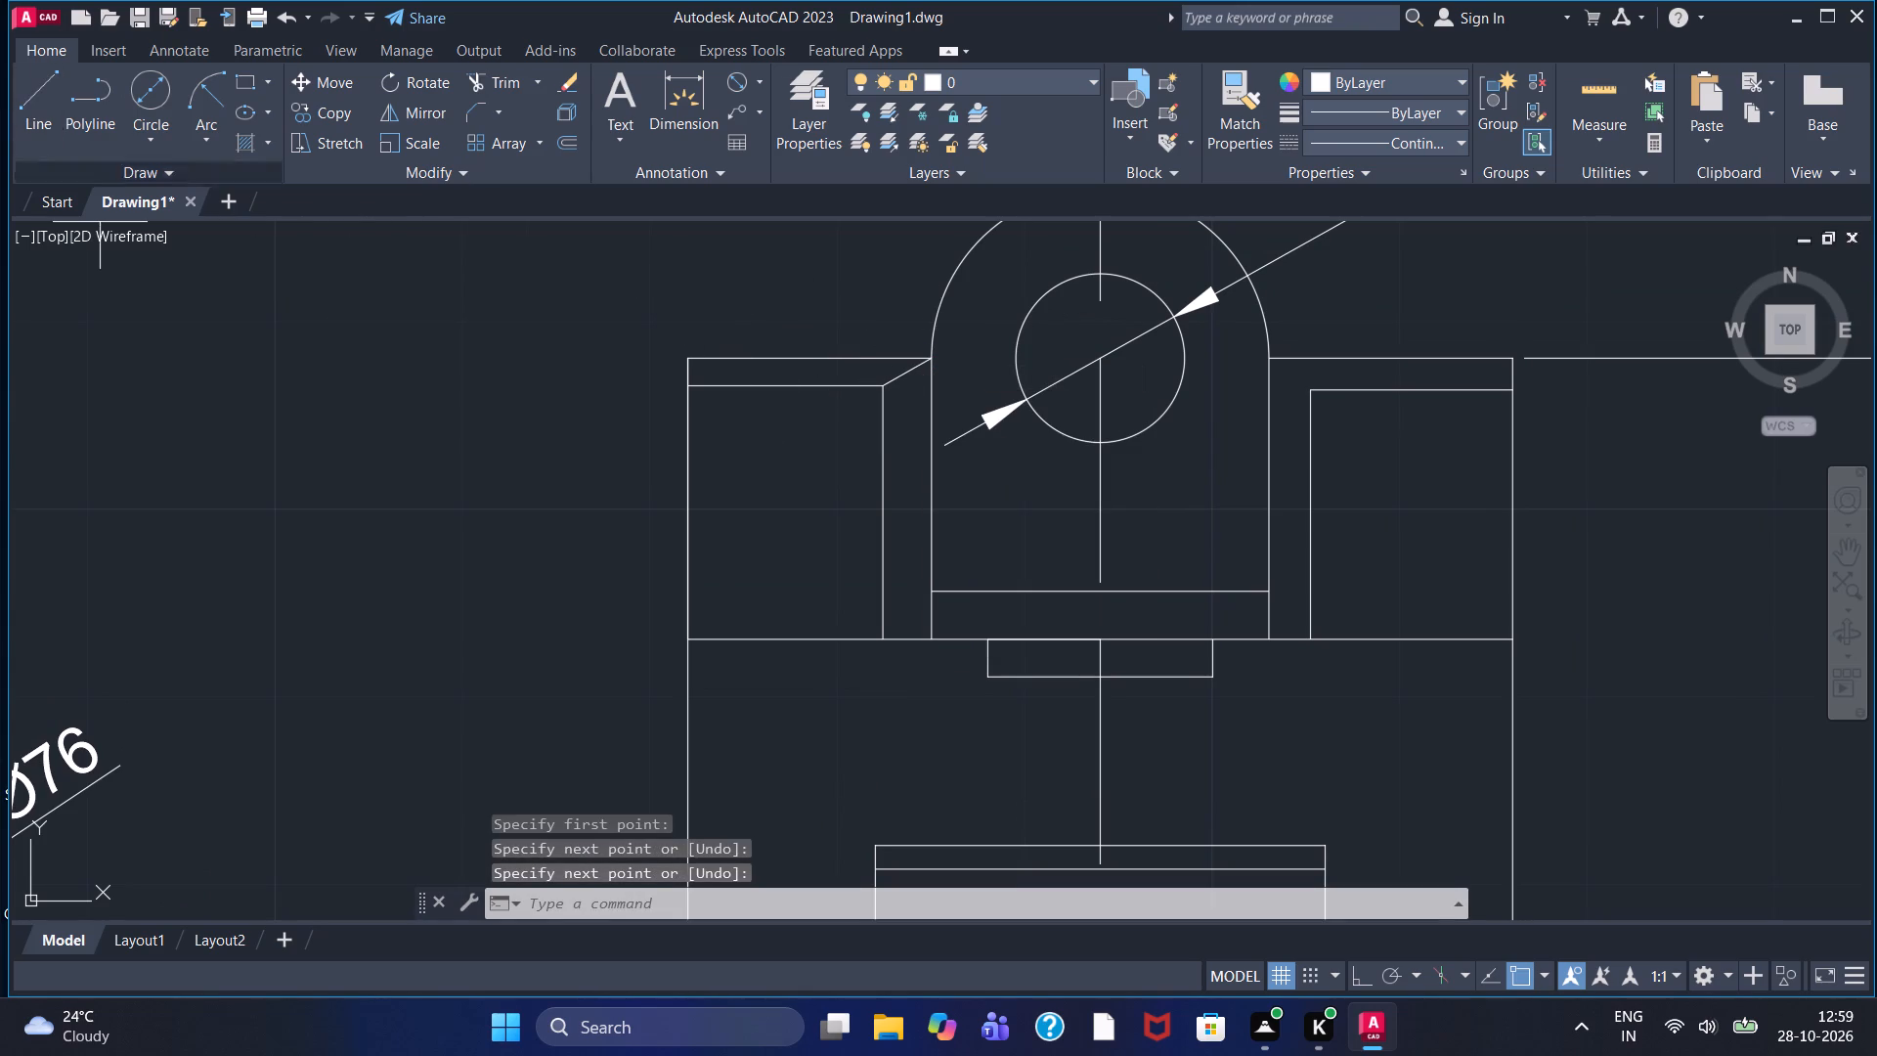
{"action": "left_click", "coordinate": [1311, 397]}
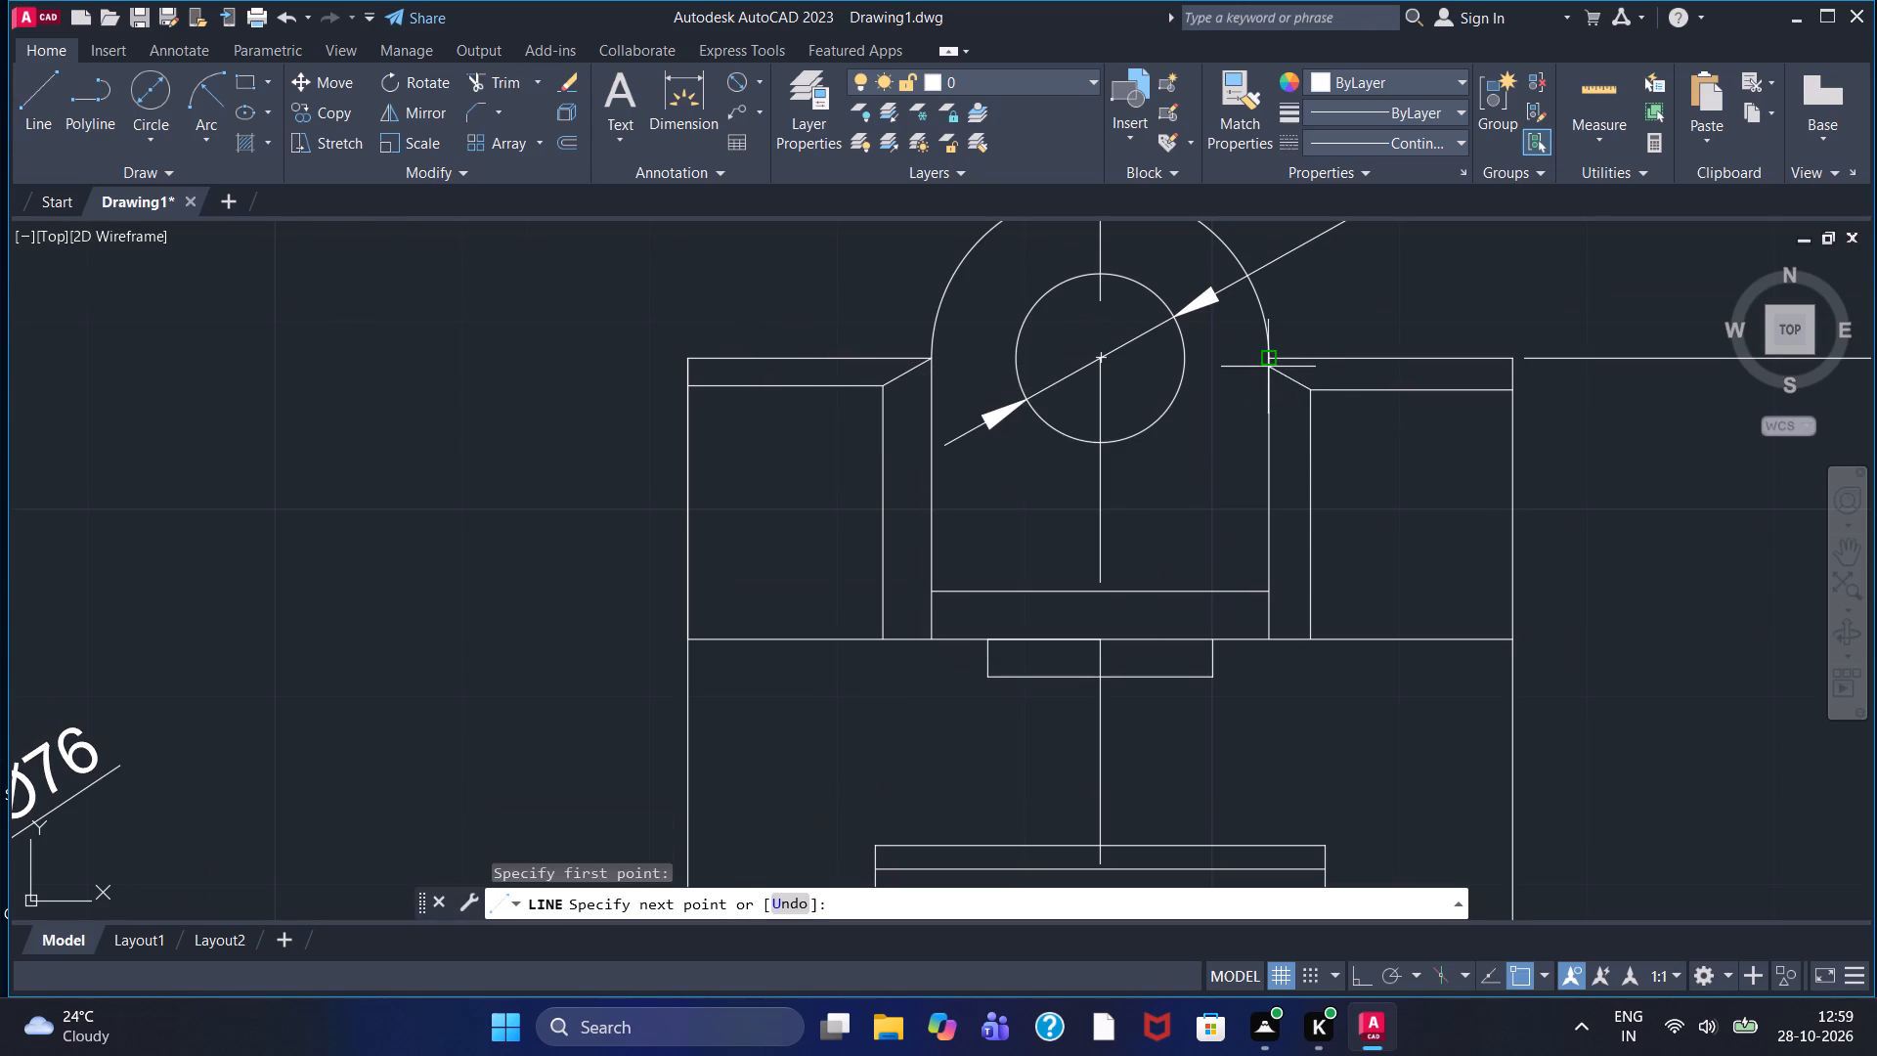
{"action": "left_click", "coordinate": [1272, 362]}
{"action": "right_click", "coordinate": [1352, 319]}
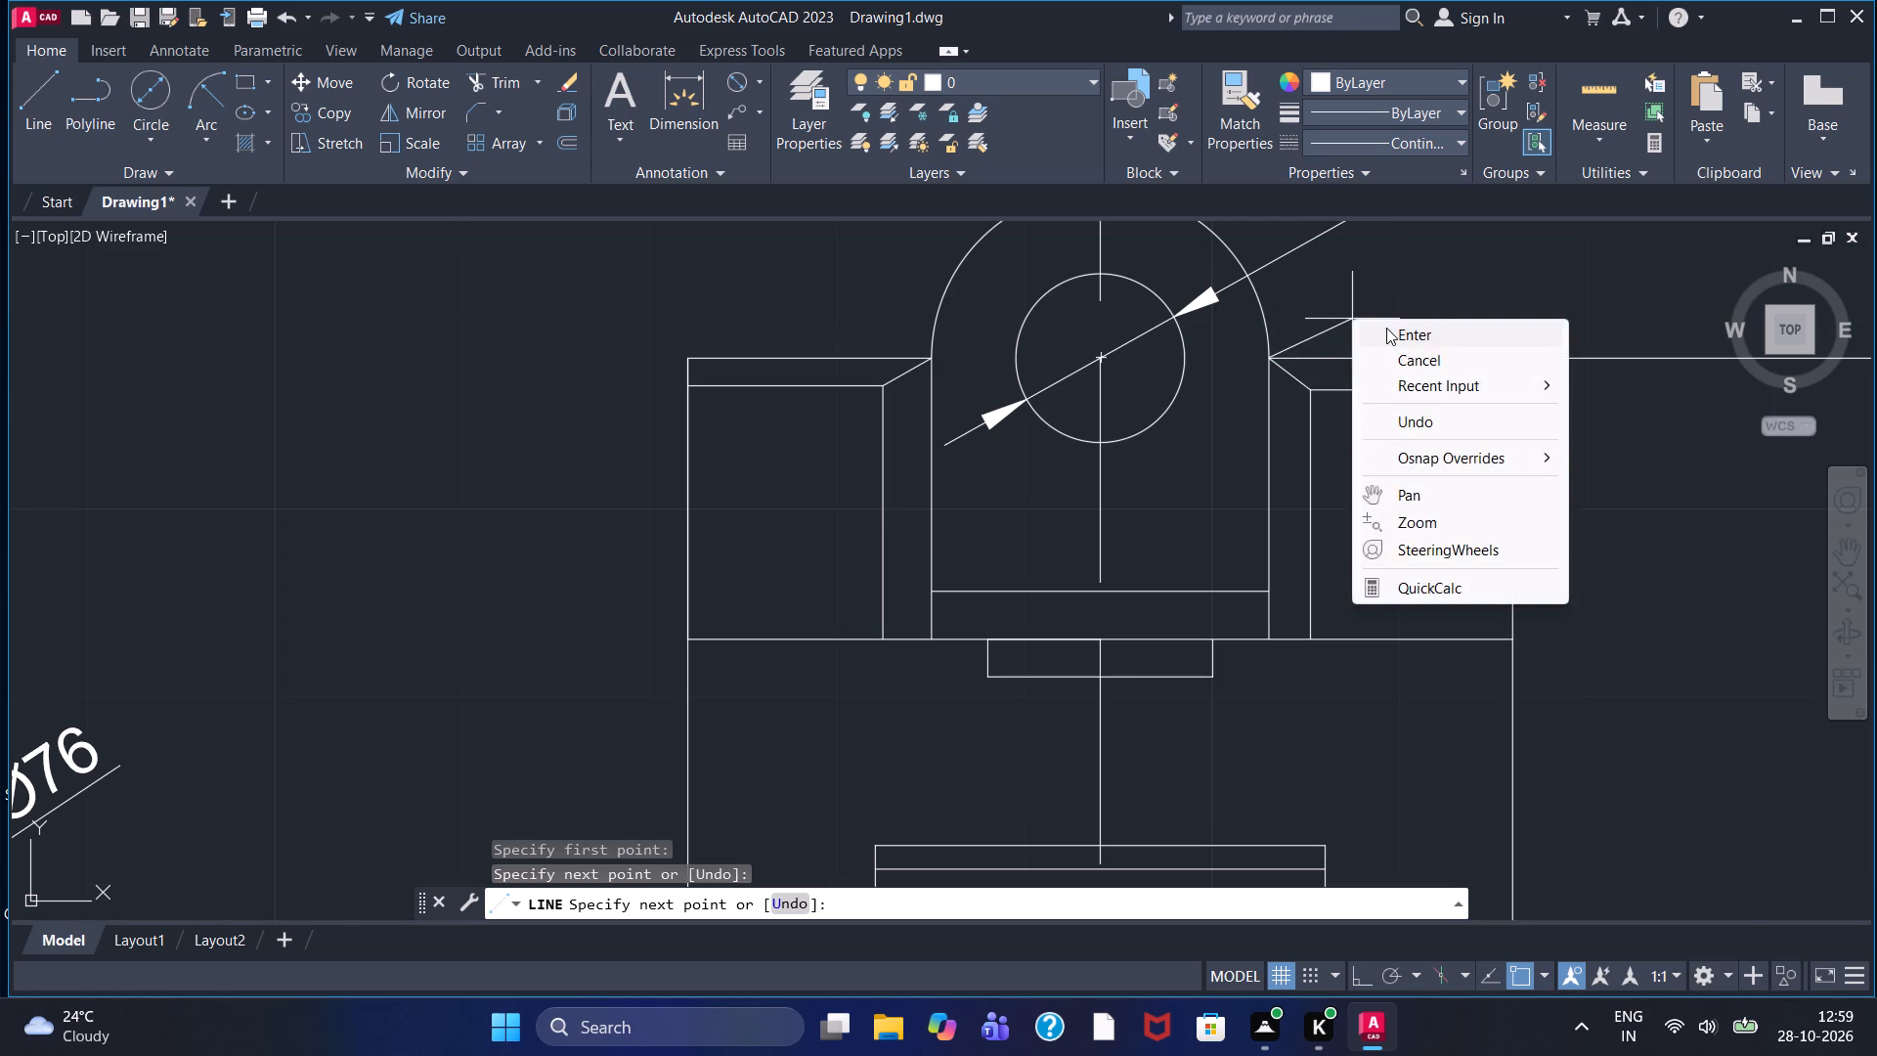
{"action": "left_click", "coordinate": [1386, 328]}
With Ortho on, draw a stepped outline above the section view: 15 down, 10 left, 25 down, 10 right, 15 down.
{"action": "scroll", "coordinate": [1387, 329], "scroll_direction": "down", "scroll_amount": 2}
{"action": "middle_click_drag", "start_coordinate": [1528, 470], "coordinate": [1357, 479]}
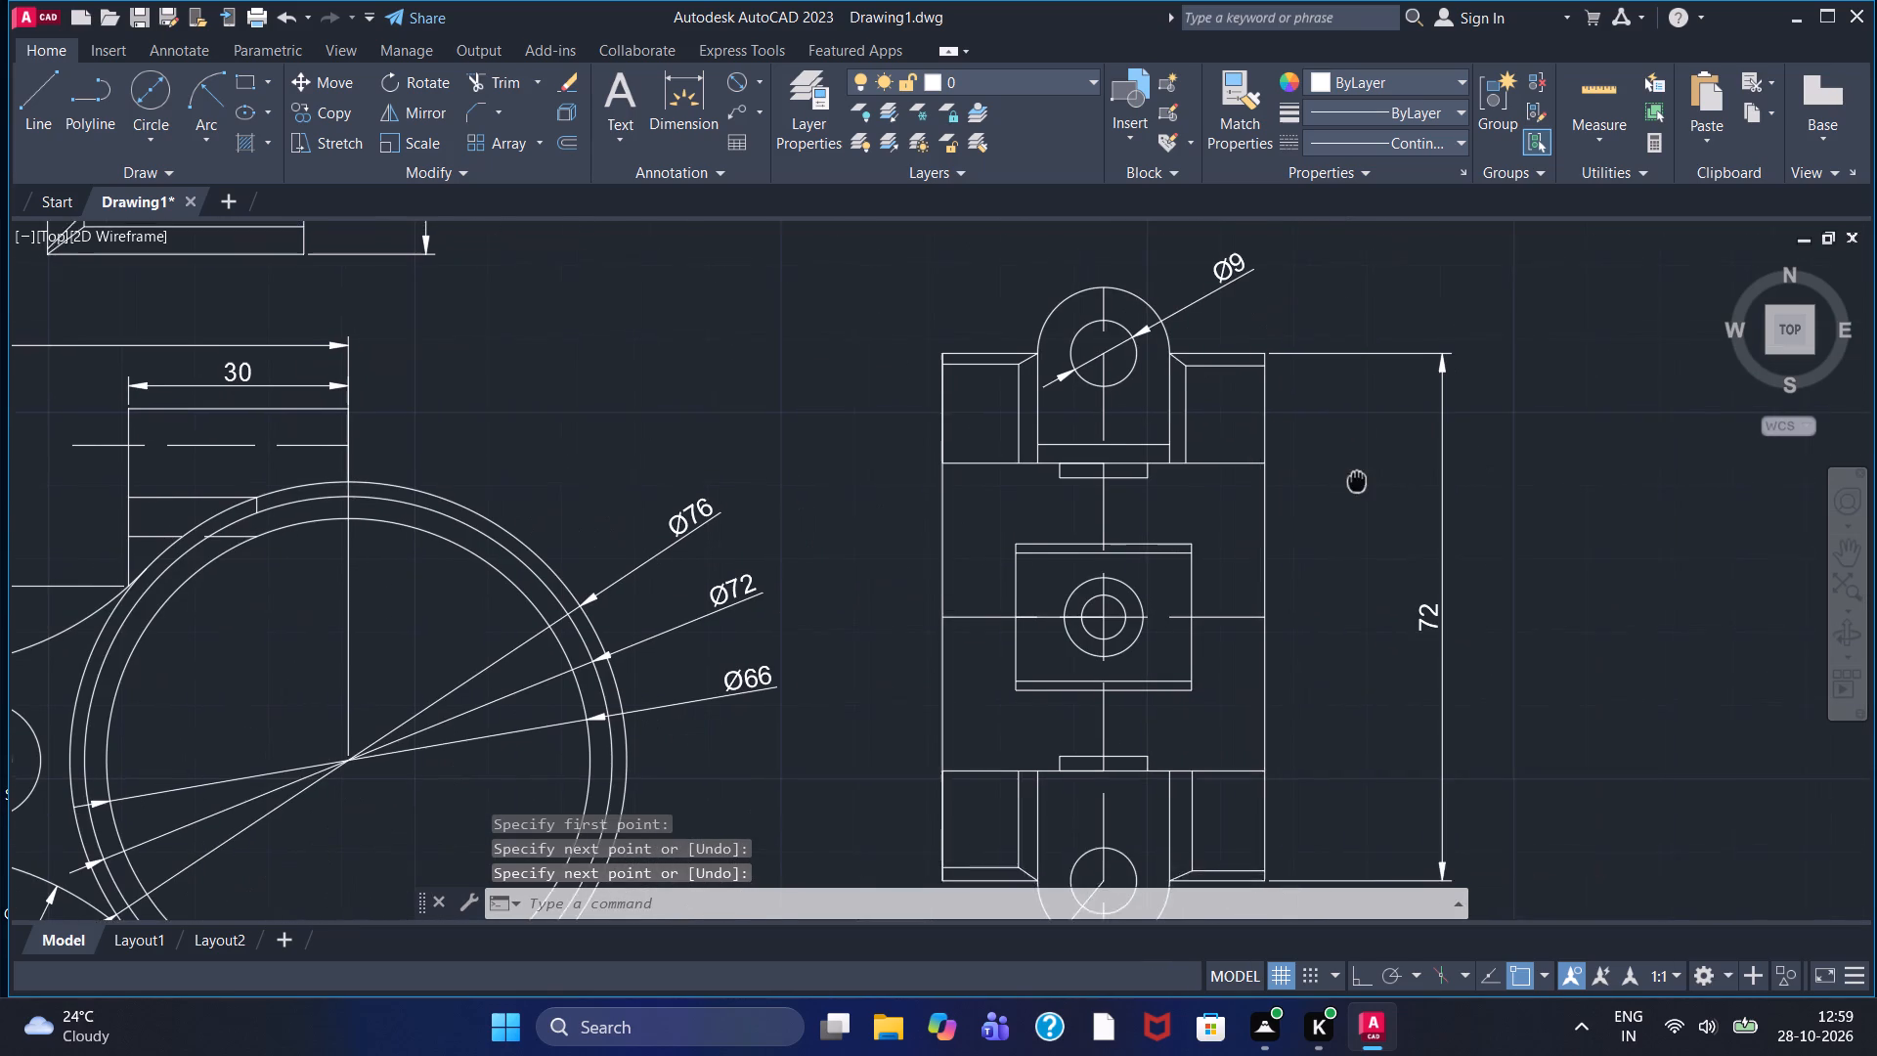
{"action": "middle_click_drag", "start_coordinate": [1357, 479], "coordinate": [1356, 470]}
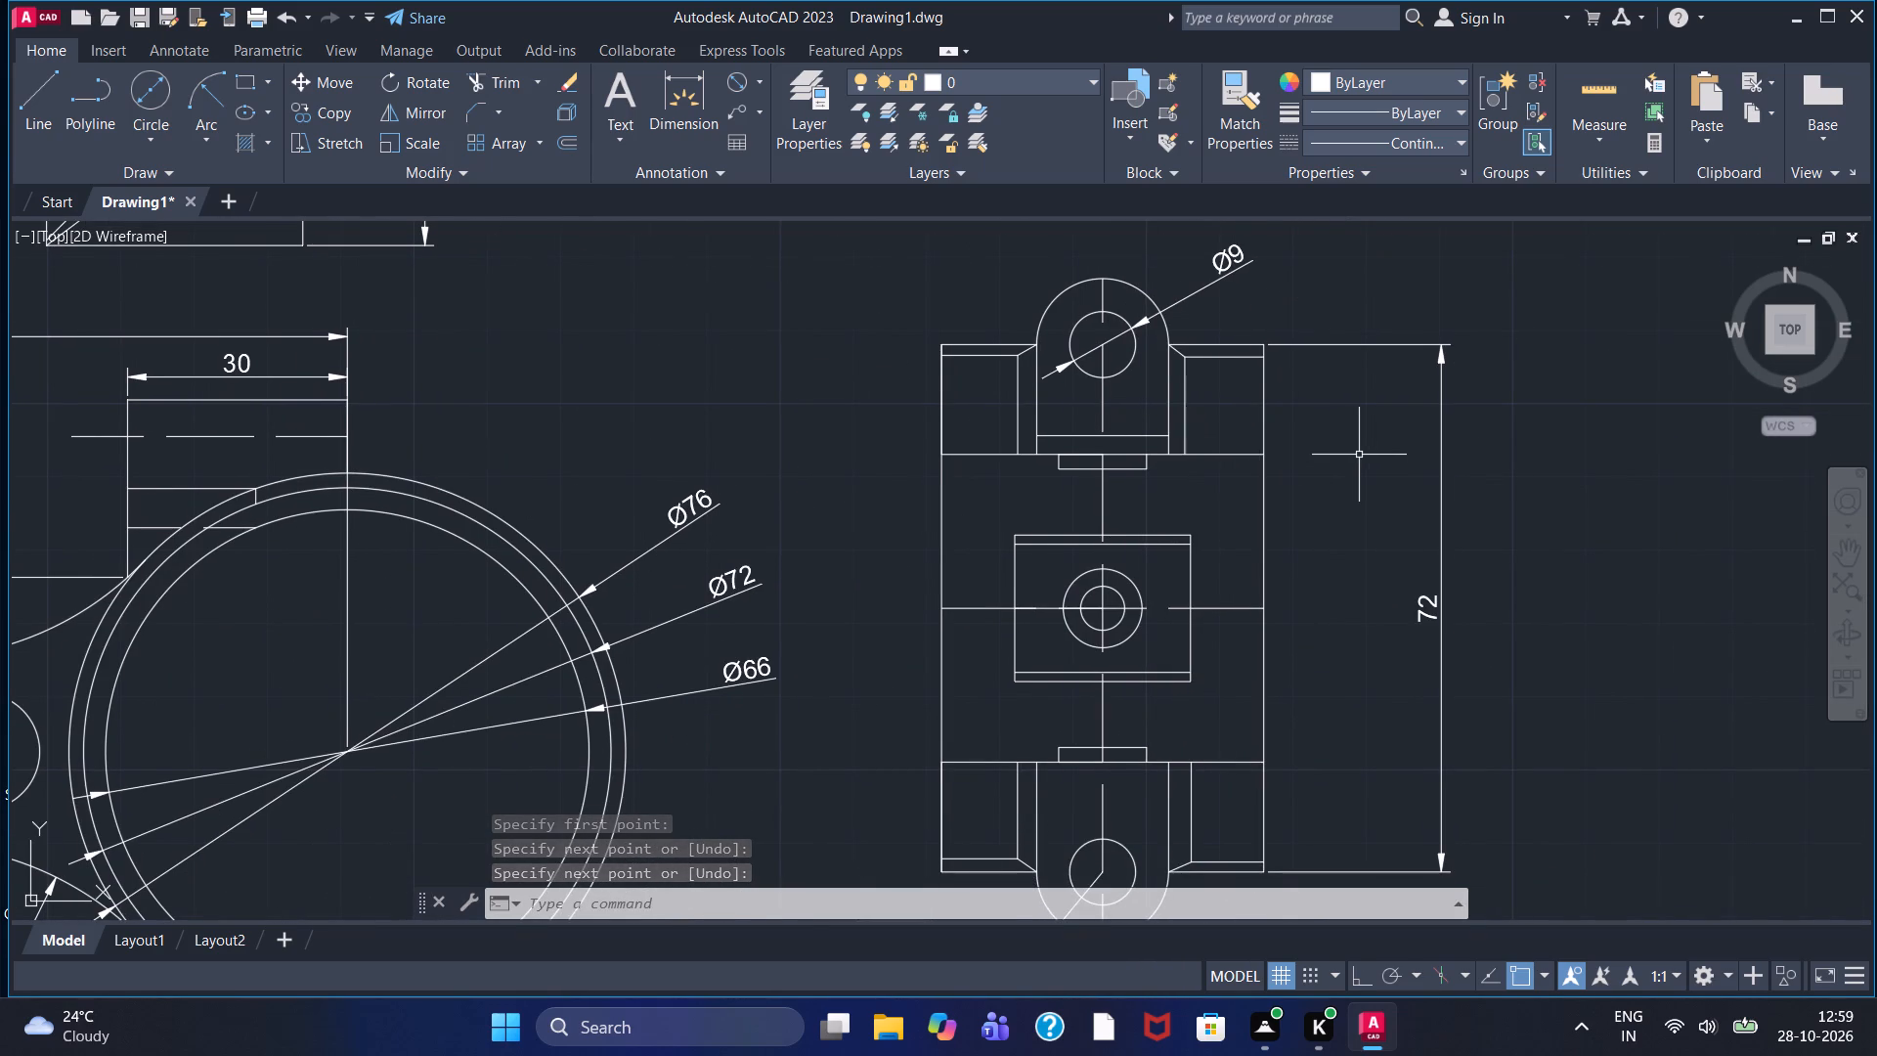
{"action": "scroll", "coordinate": [1362, 451], "scroll_direction": "up", "scroll_amount": 1}
{"action": "scroll", "coordinate": [1362, 451], "scroll_direction": "down", "scroll_amount": 1}
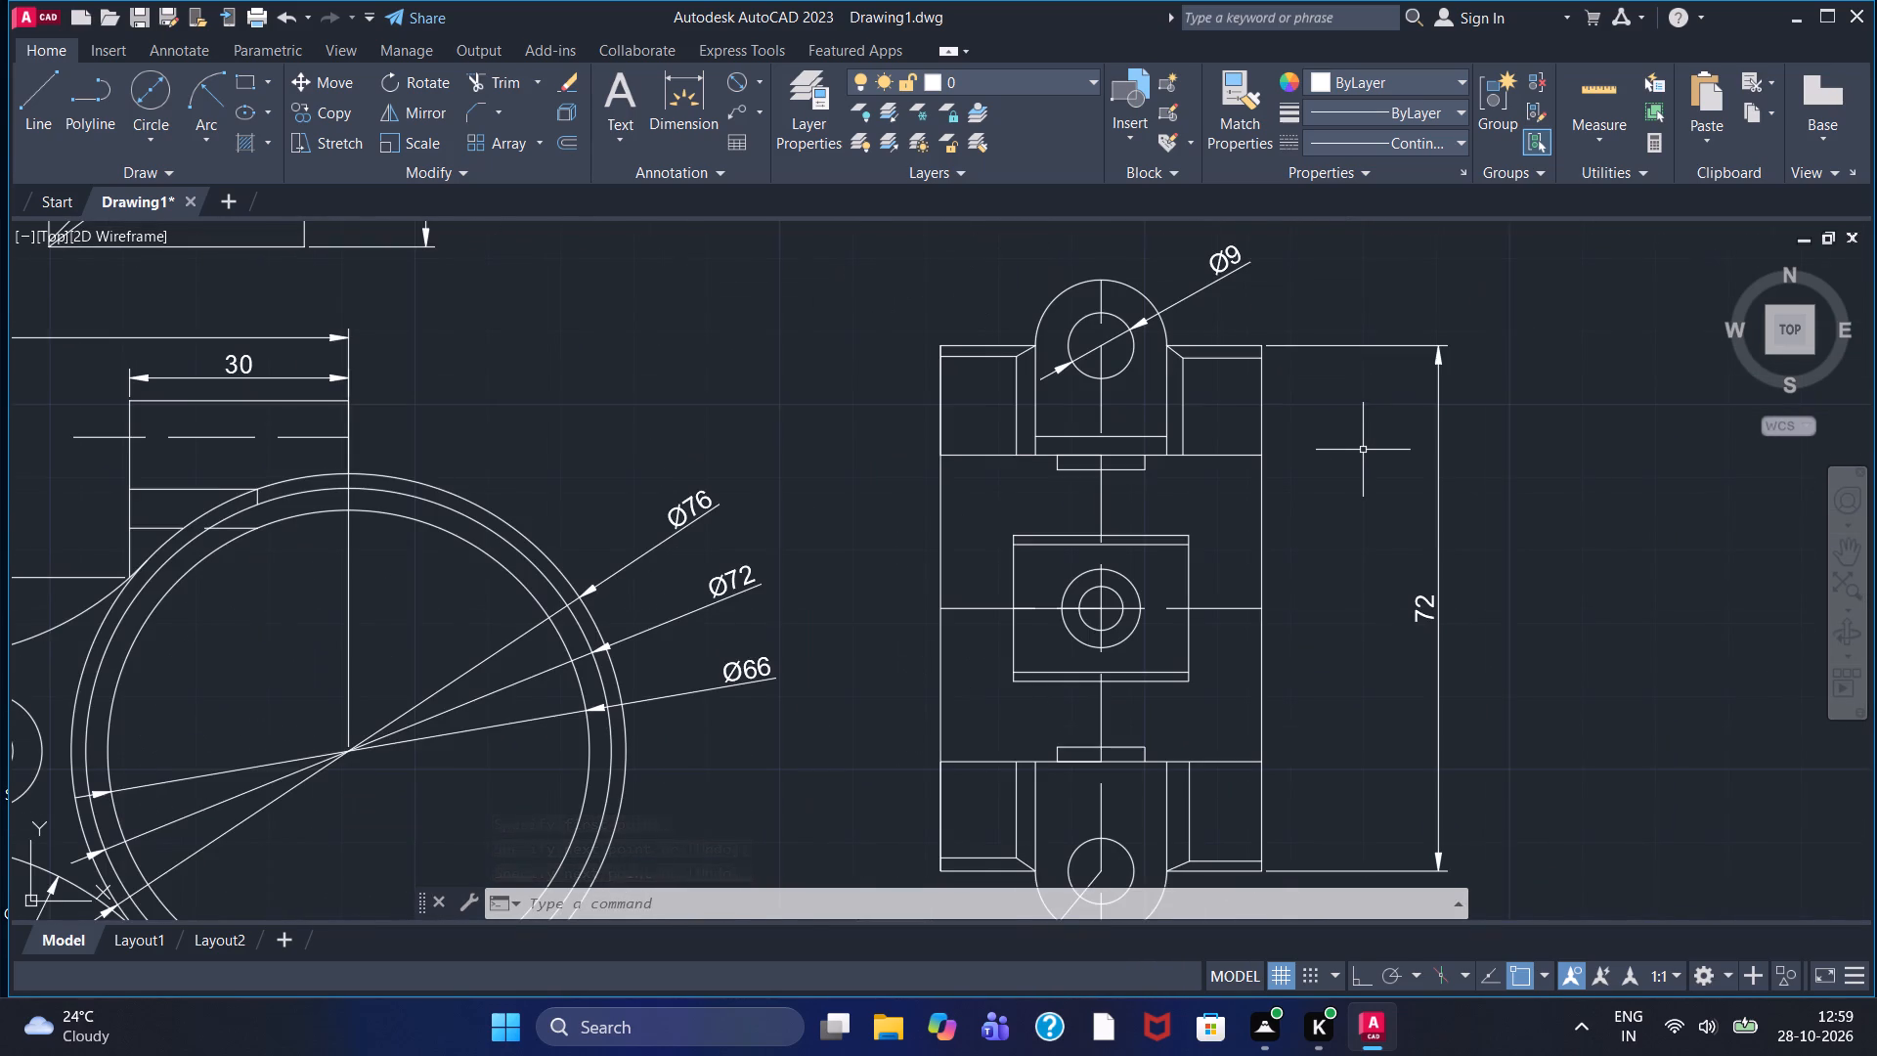
{"action": "middle_click_drag", "start_coordinate": [1359, 612], "coordinate": [1339, 547]}
{"action": "scroll", "coordinate": [1339, 547], "scroll_direction": "down", "scroll_amount": 1}
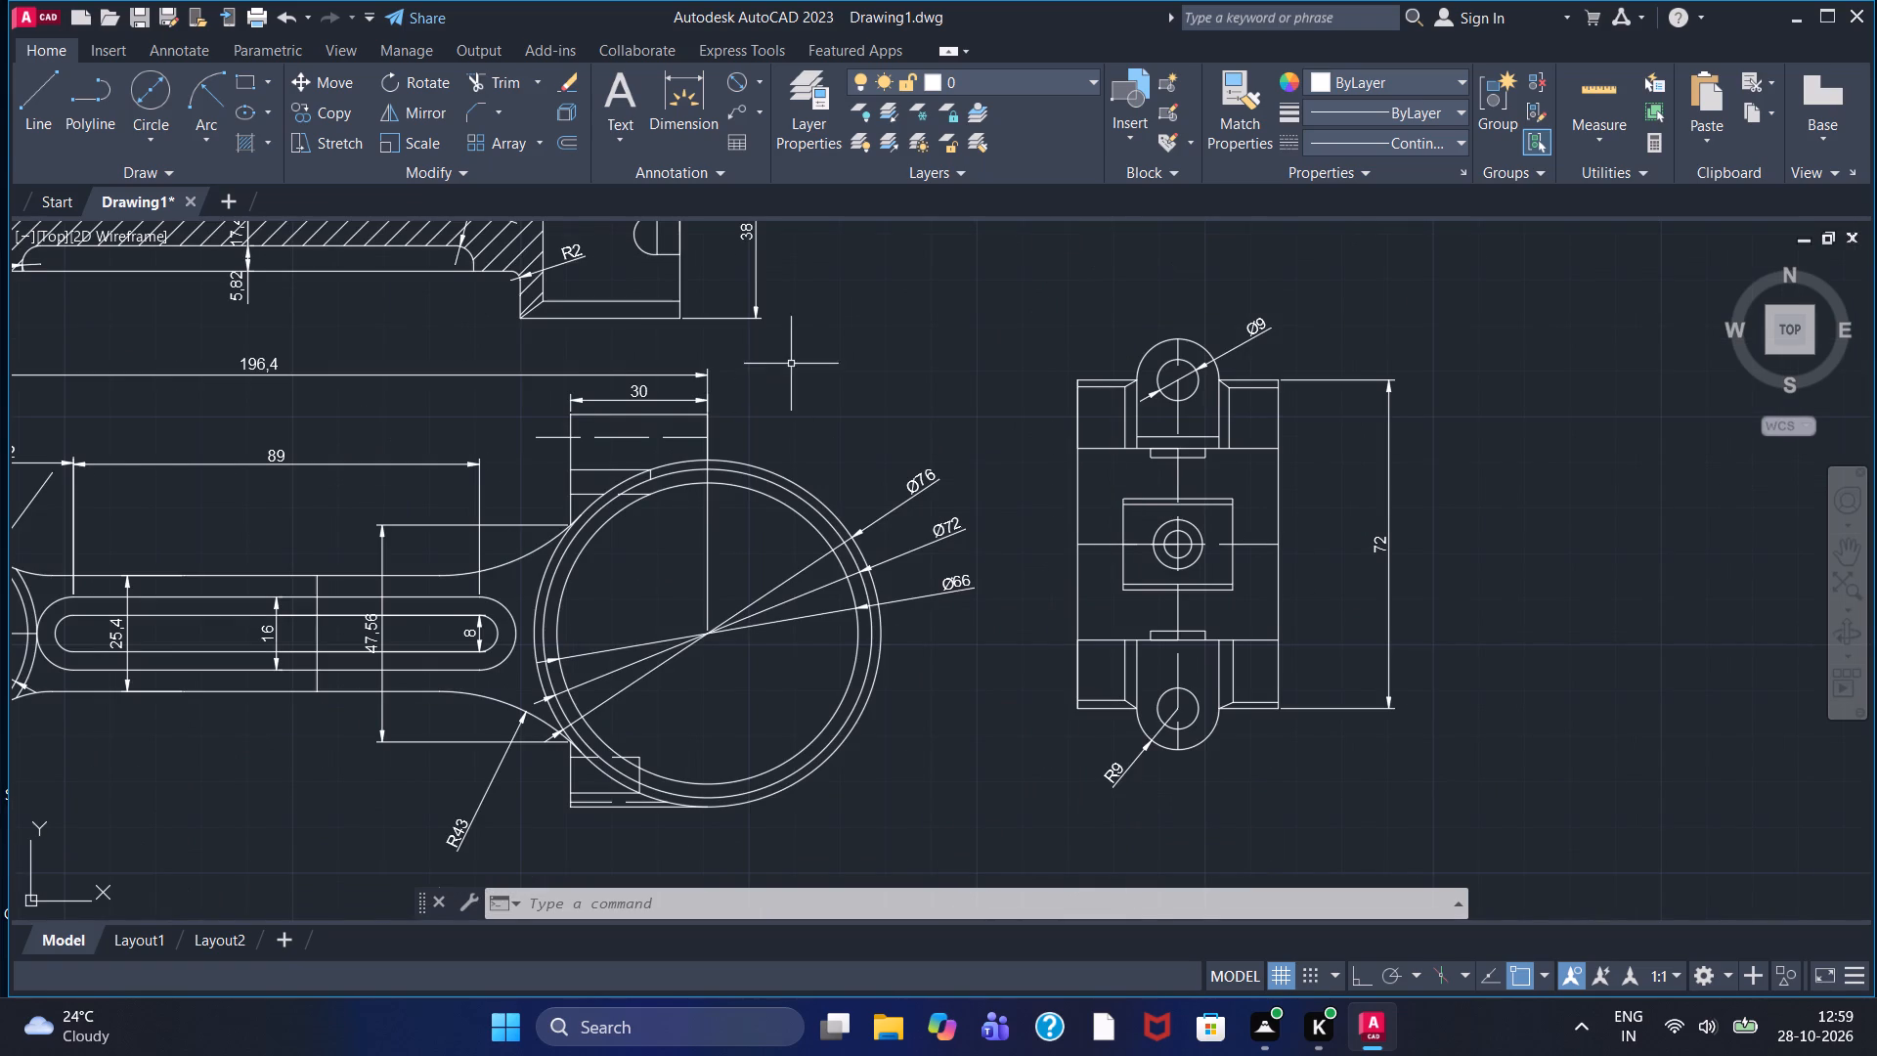
{"action": "middle_click_drag", "start_coordinate": [801, 349], "coordinate": [1117, 796]}
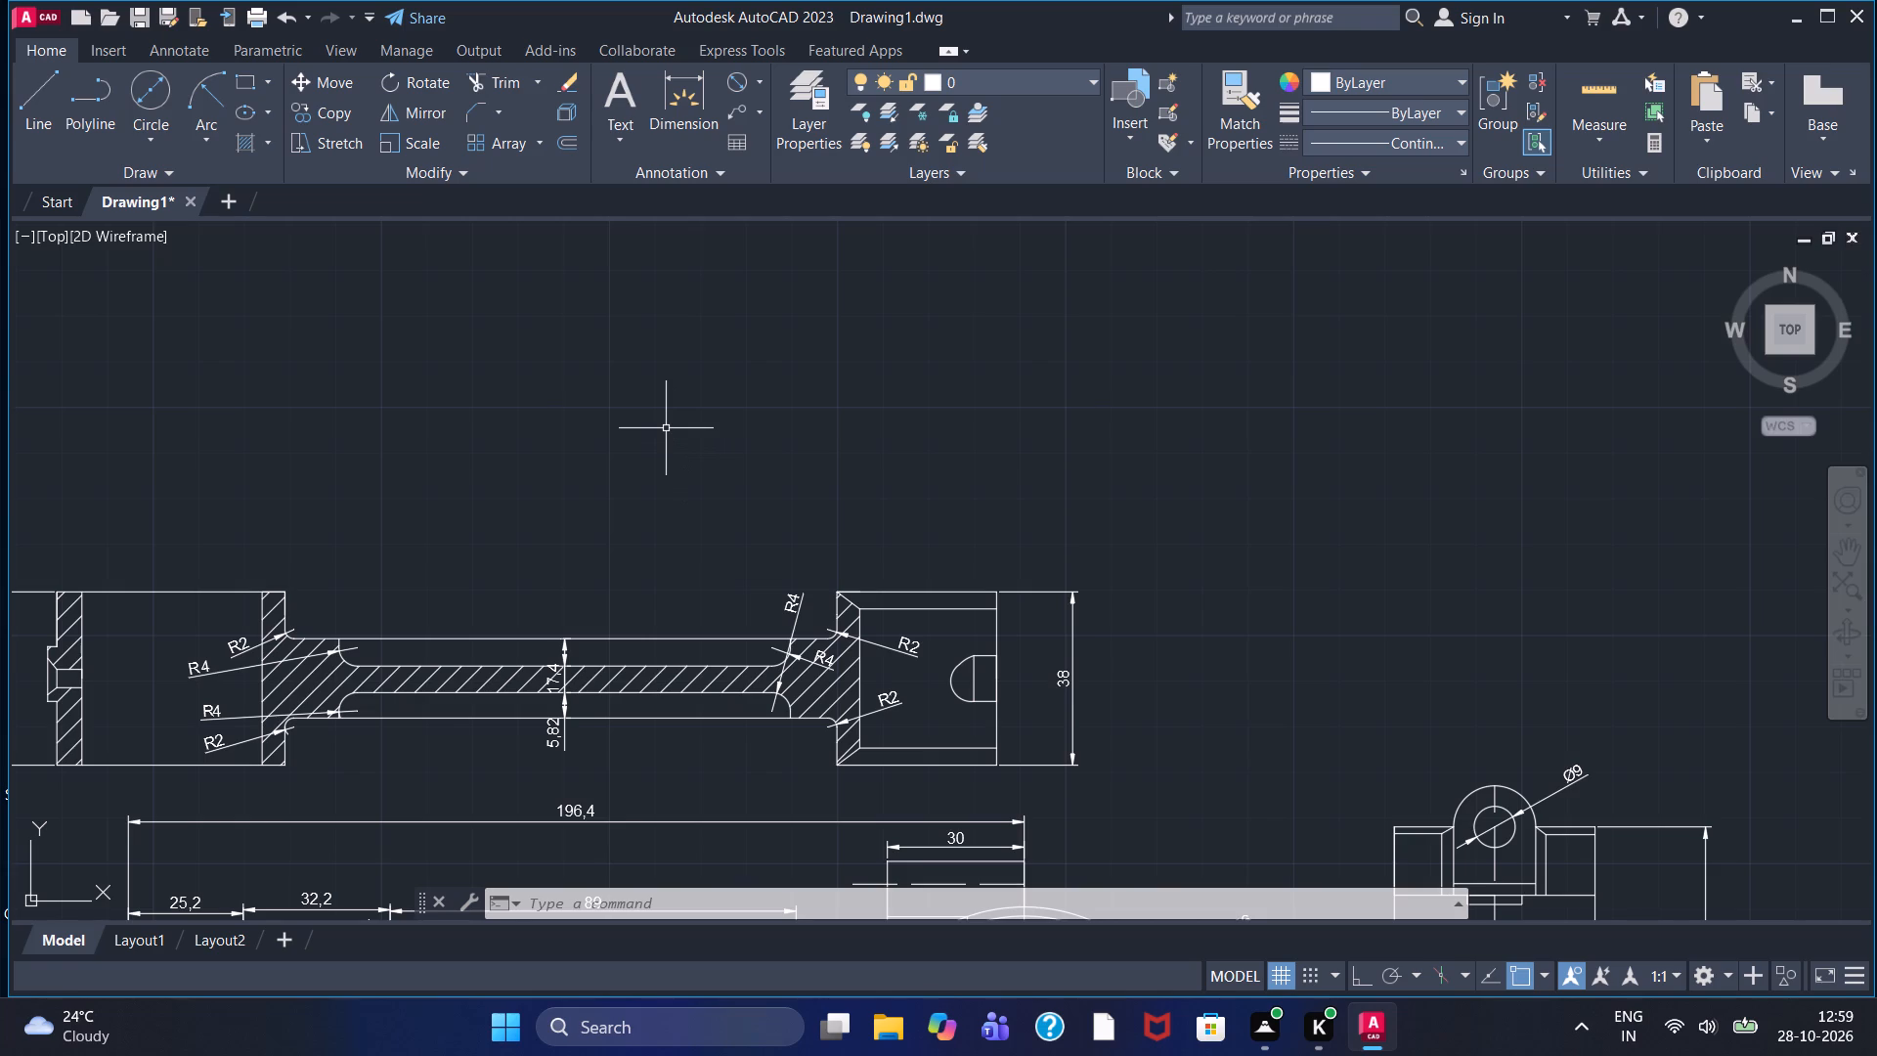
{"action": "left_click", "coordinate": [37, 79]}
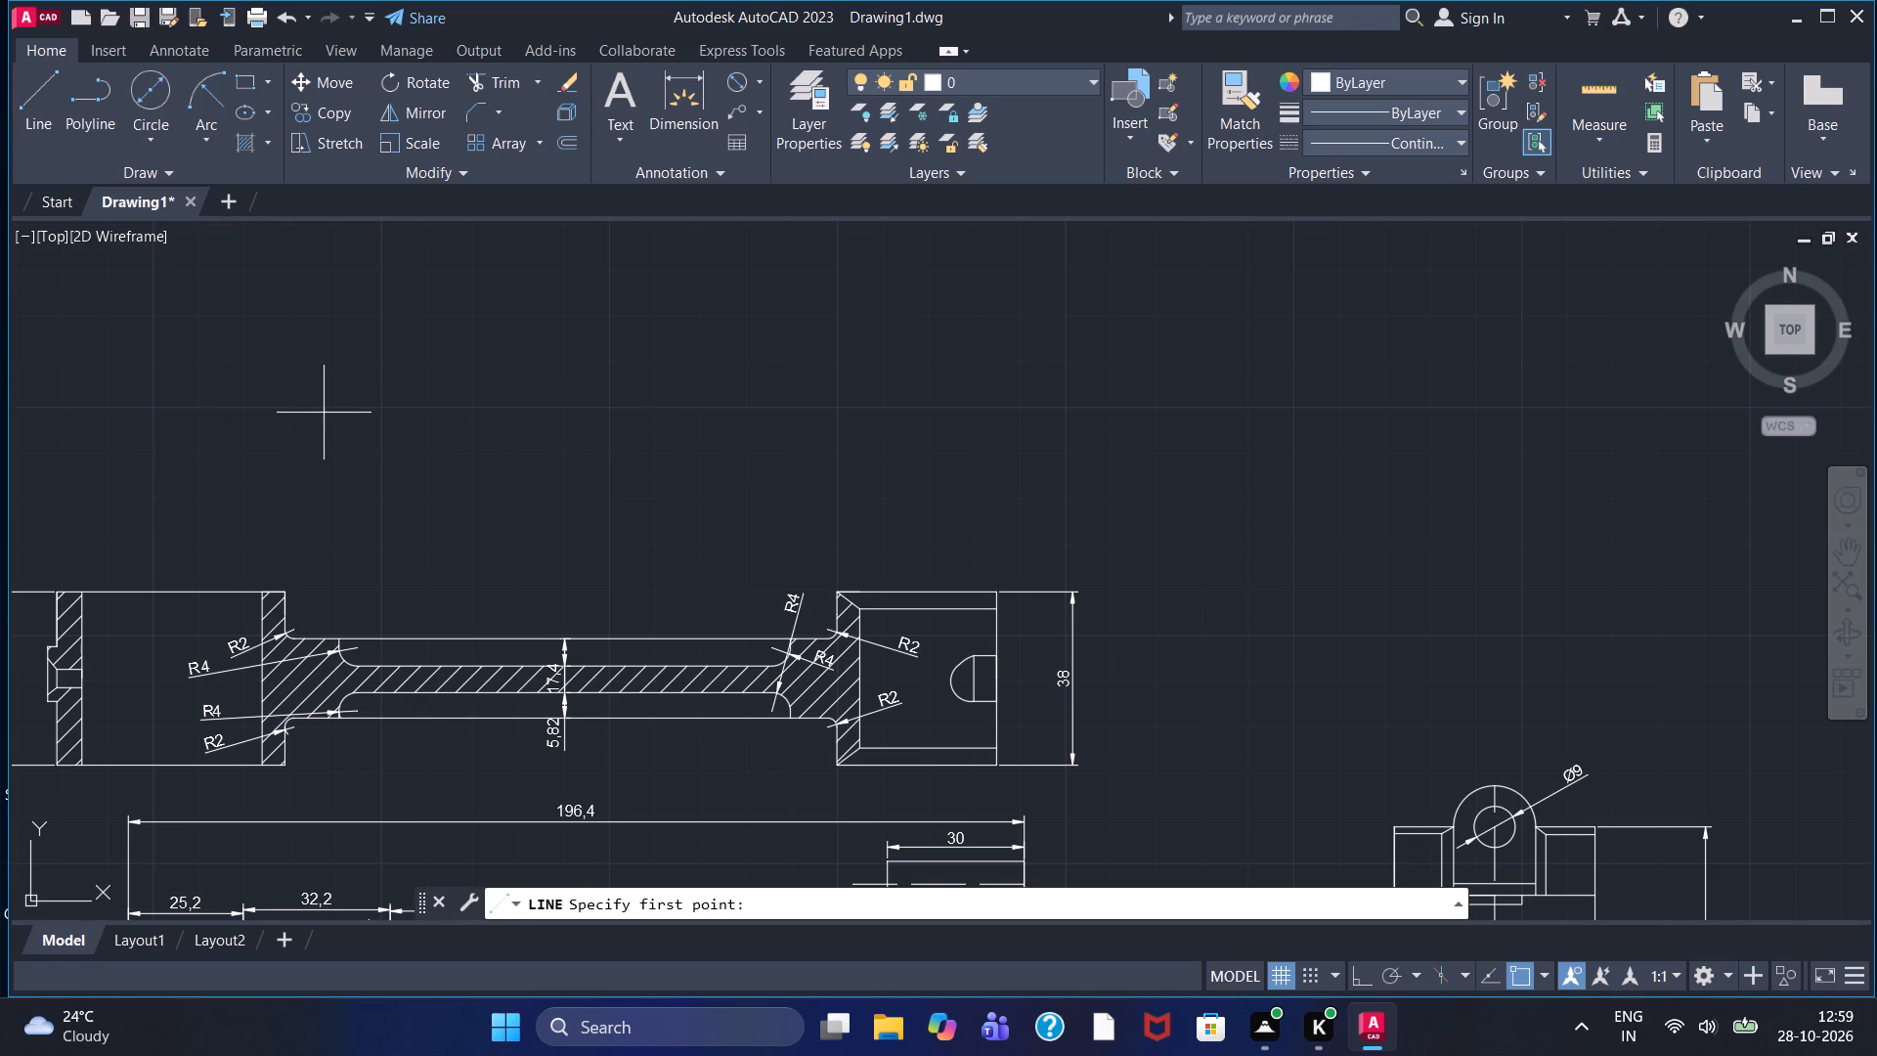
{"action": "key", "text": "F8"}
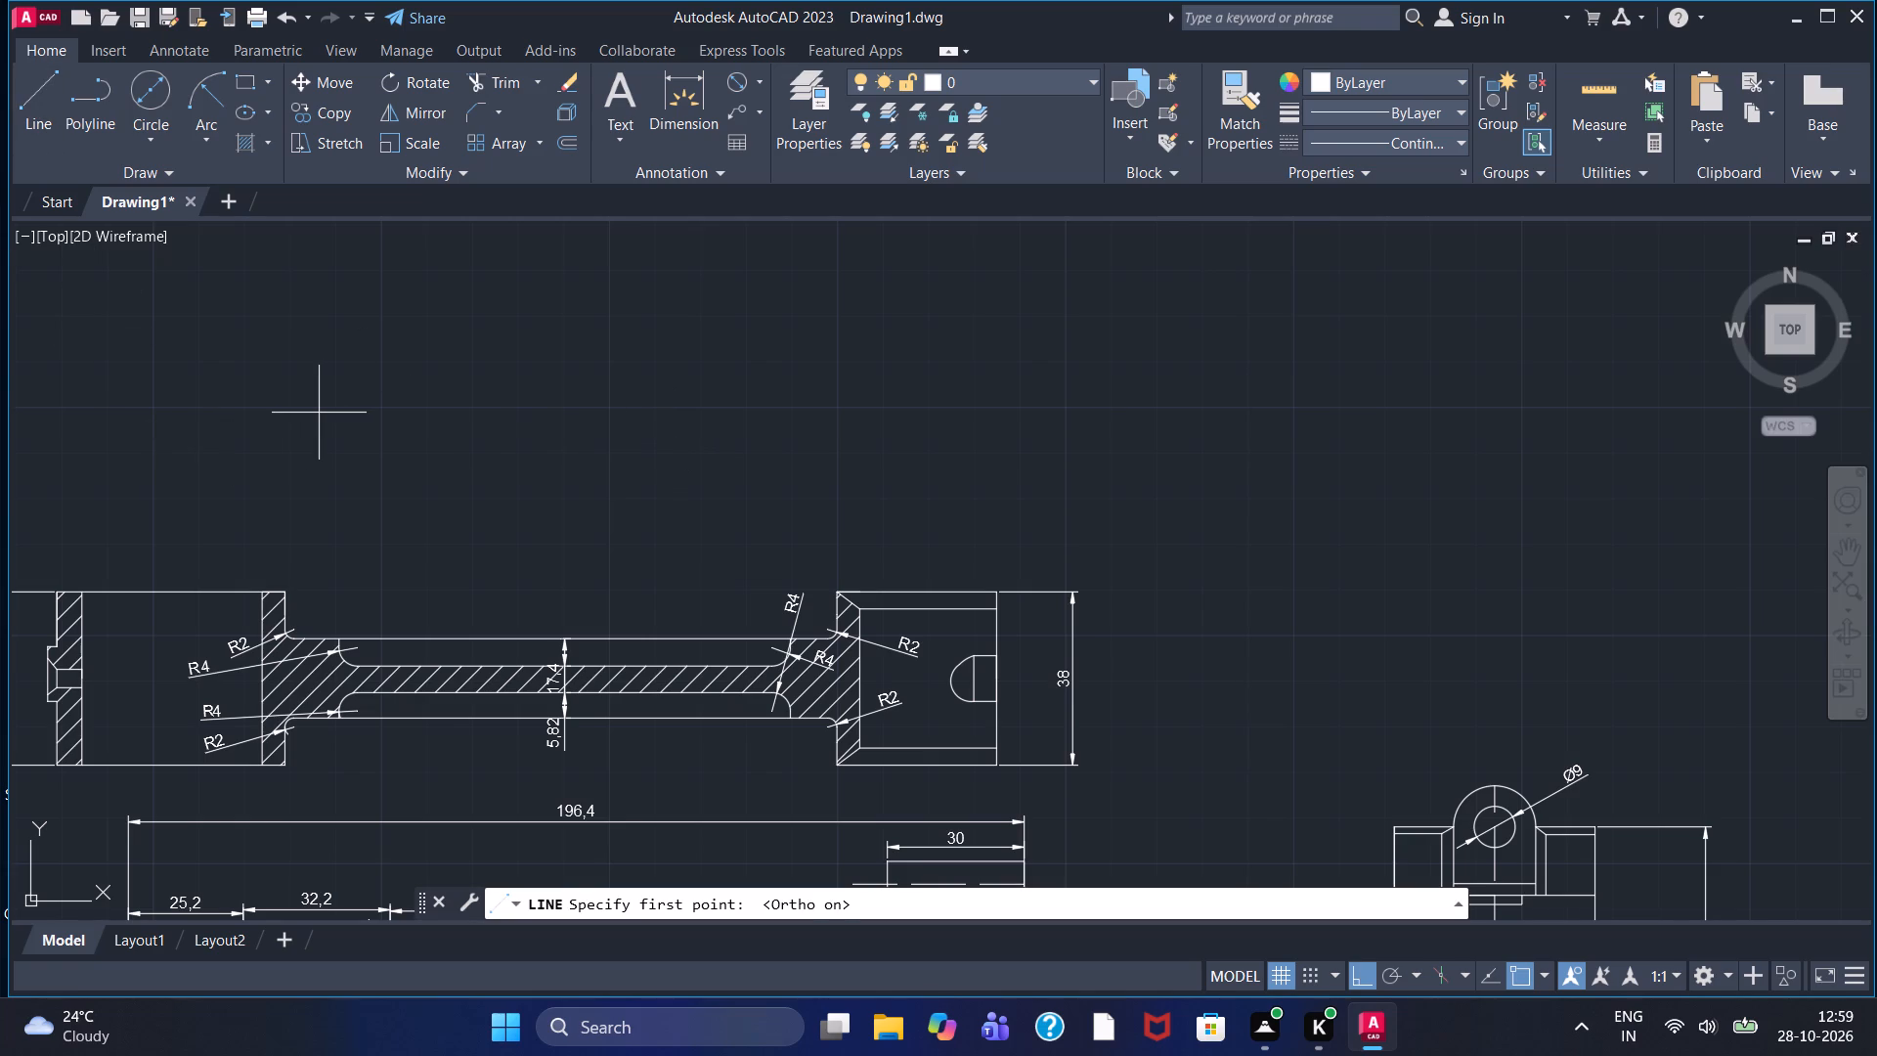
{"action": "left_click", "coordinate": [628, 283]}
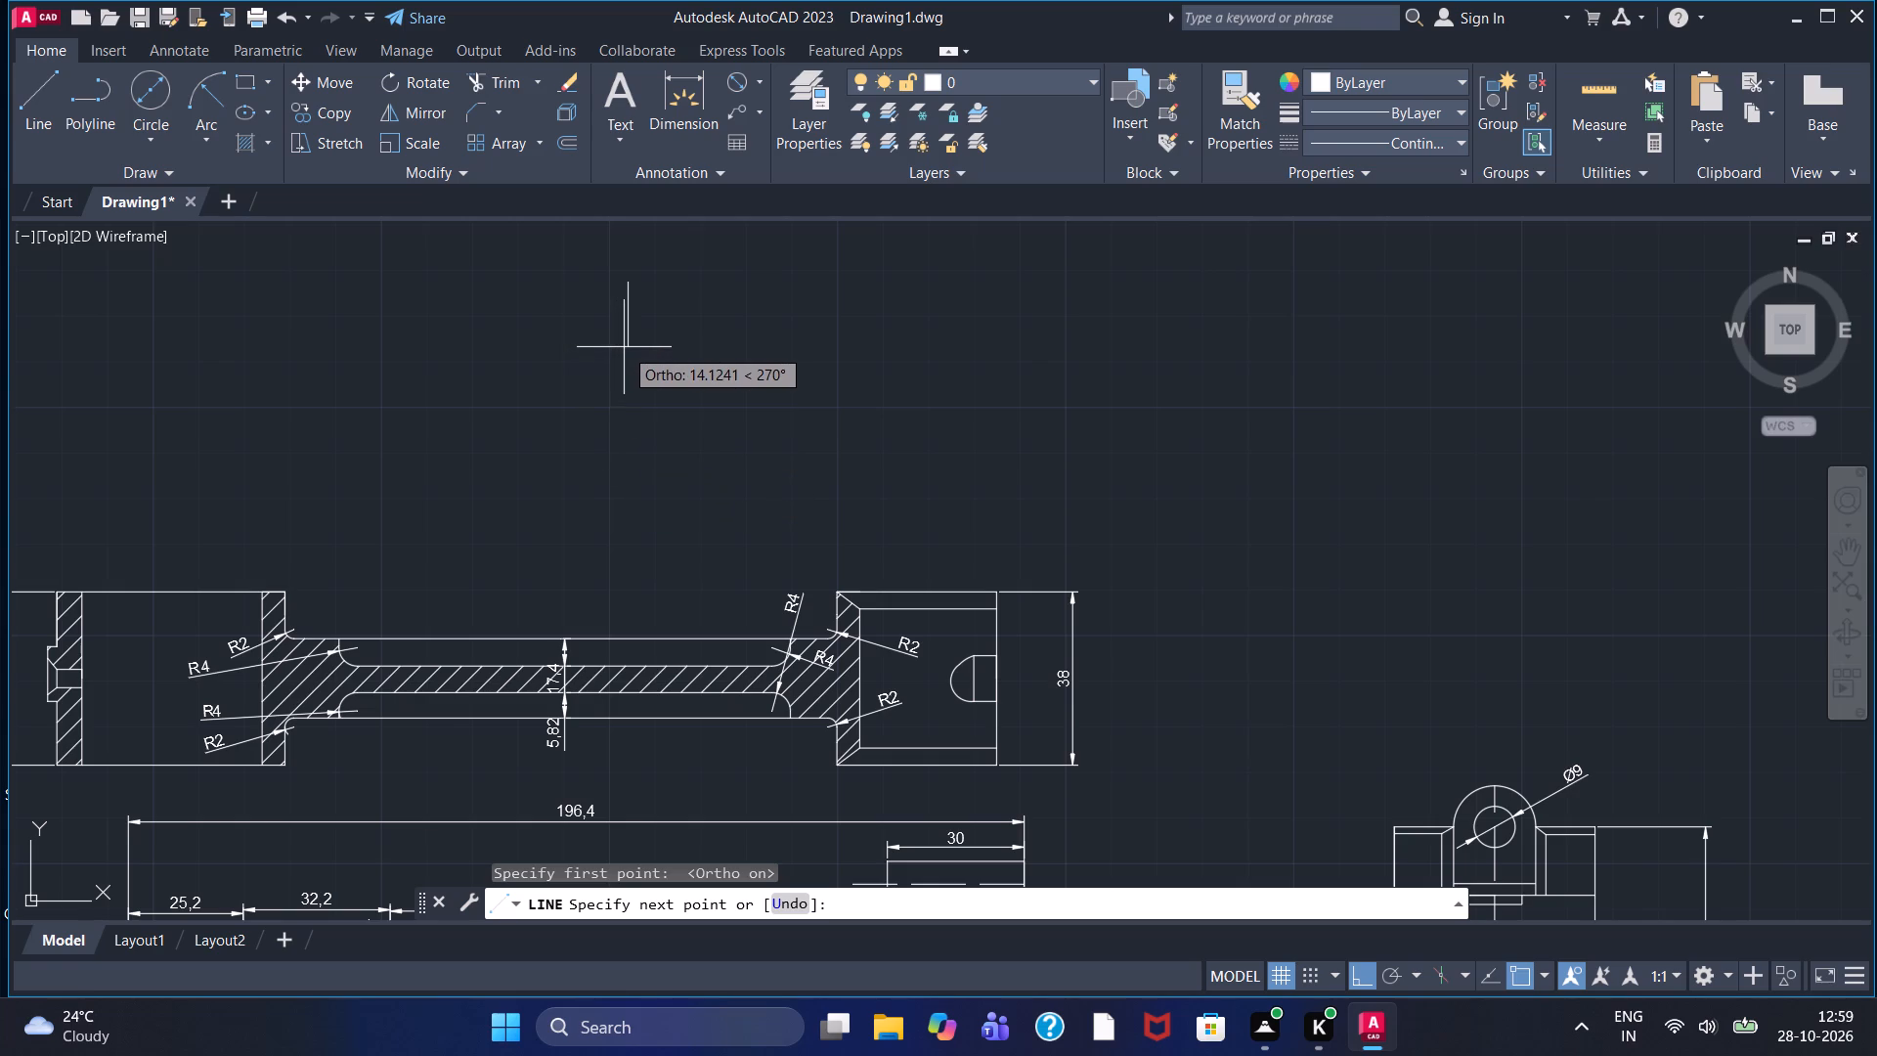
{"action": "type", "text": "15"}
{"action": "key", "text": "Return"}
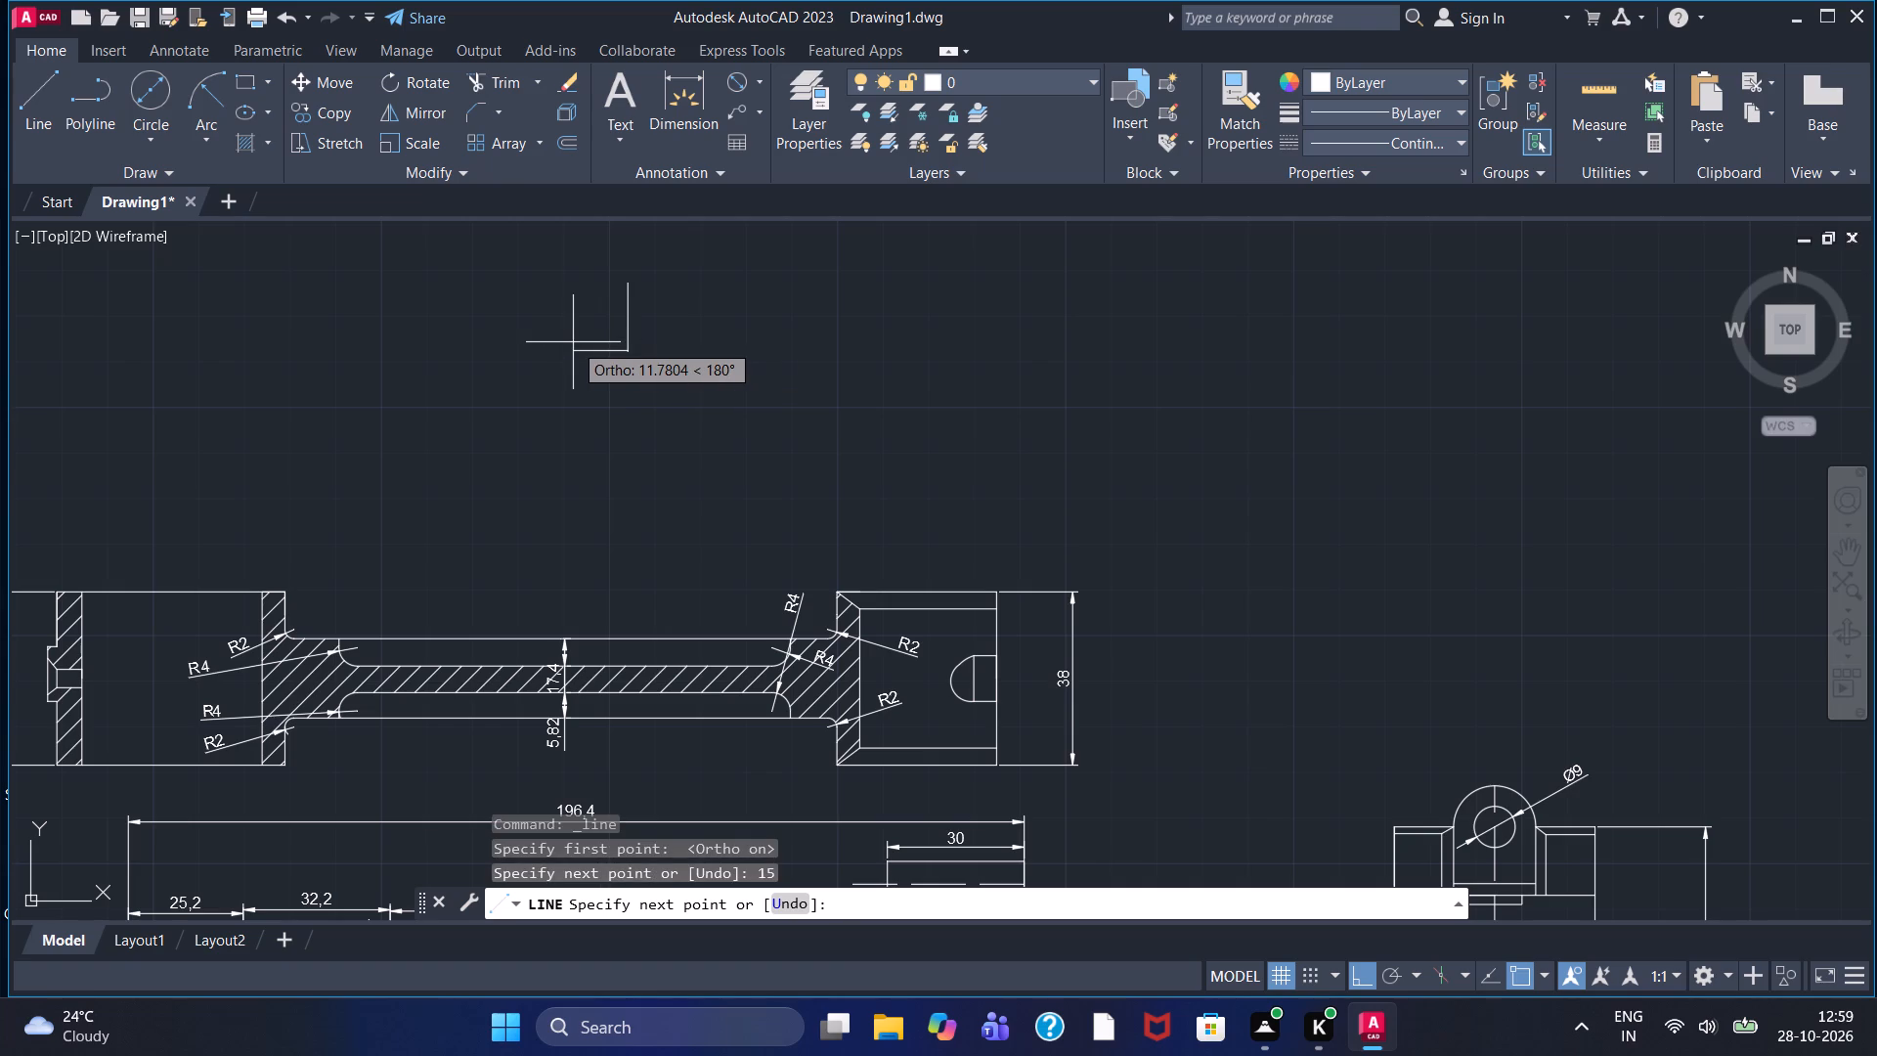
{"action": "type", "text": "10"}
{"action": "key", "text": "Return"}
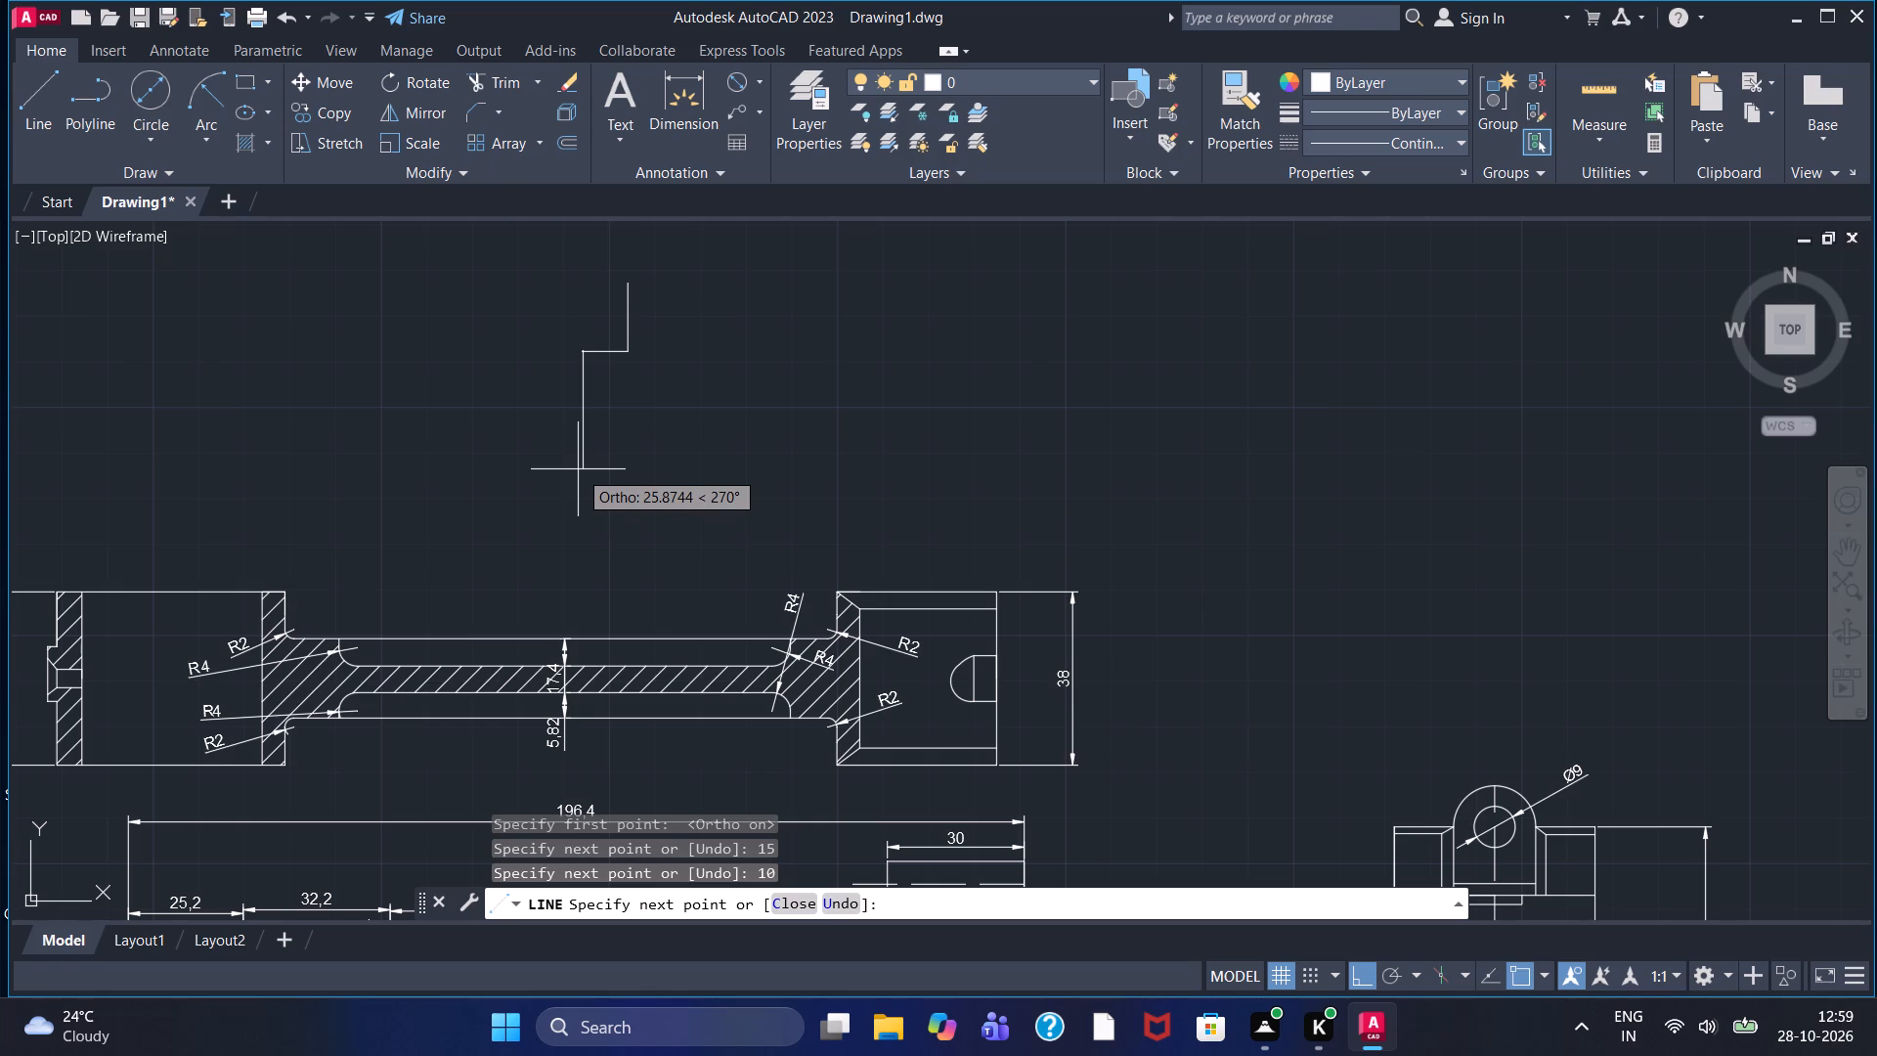
{"action": "type", "text": "25"}
{"action": "key", "text": "Return"}
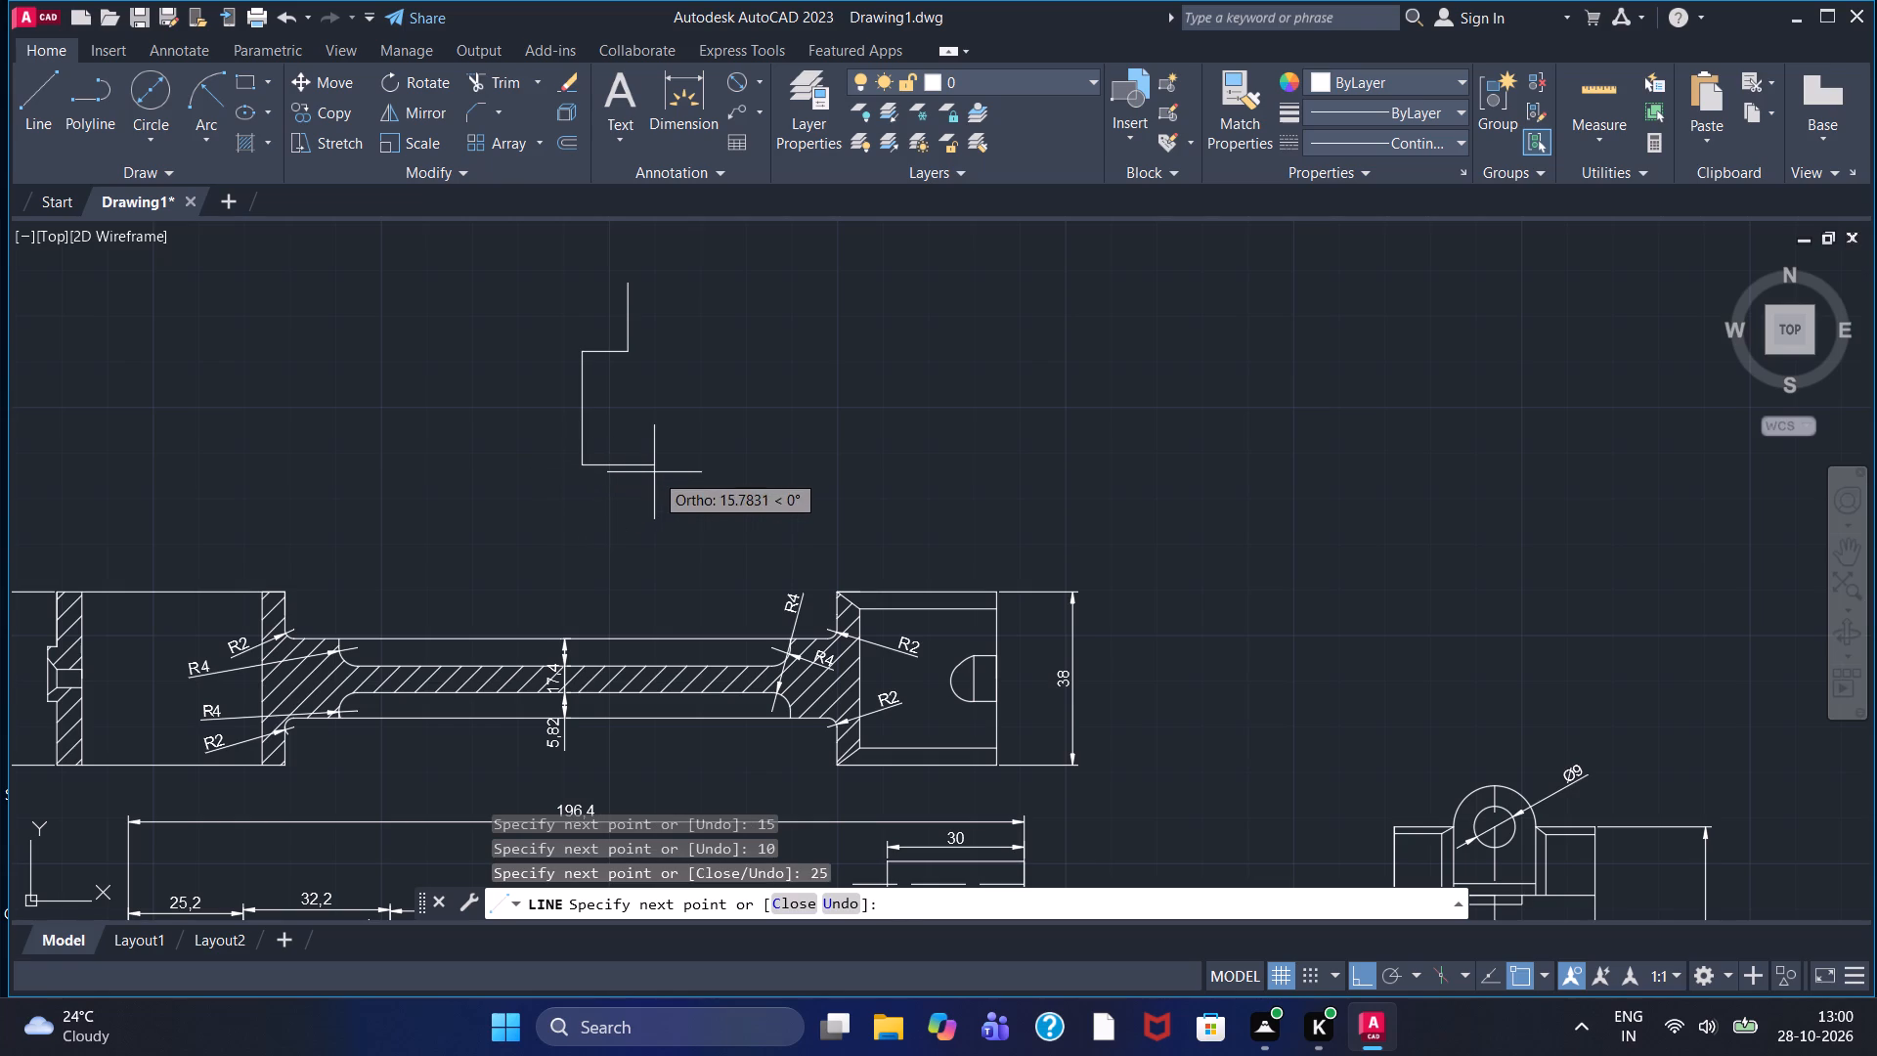
{"action": "type", "text": "10"}
{"action": "key", "text": "Return"}
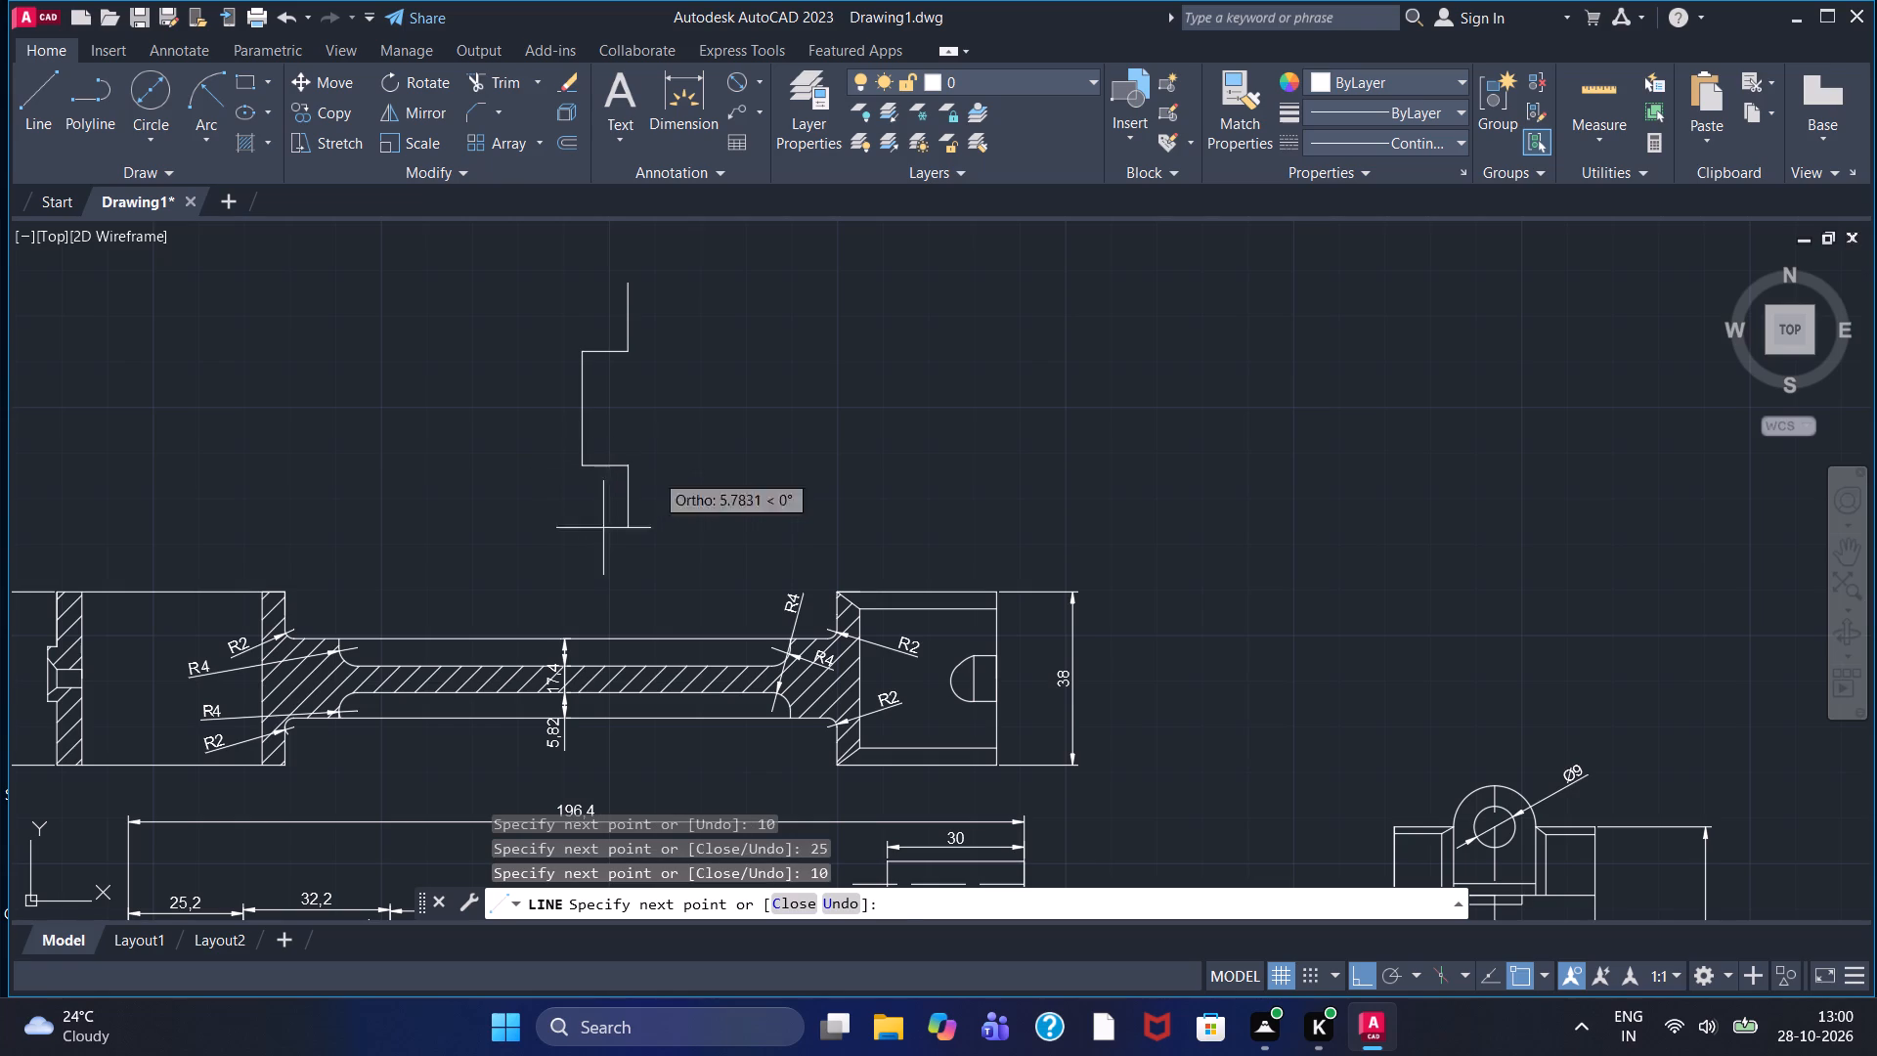
{"action": "type", "text": "15"}
{"action": "key", "text": "Return"}
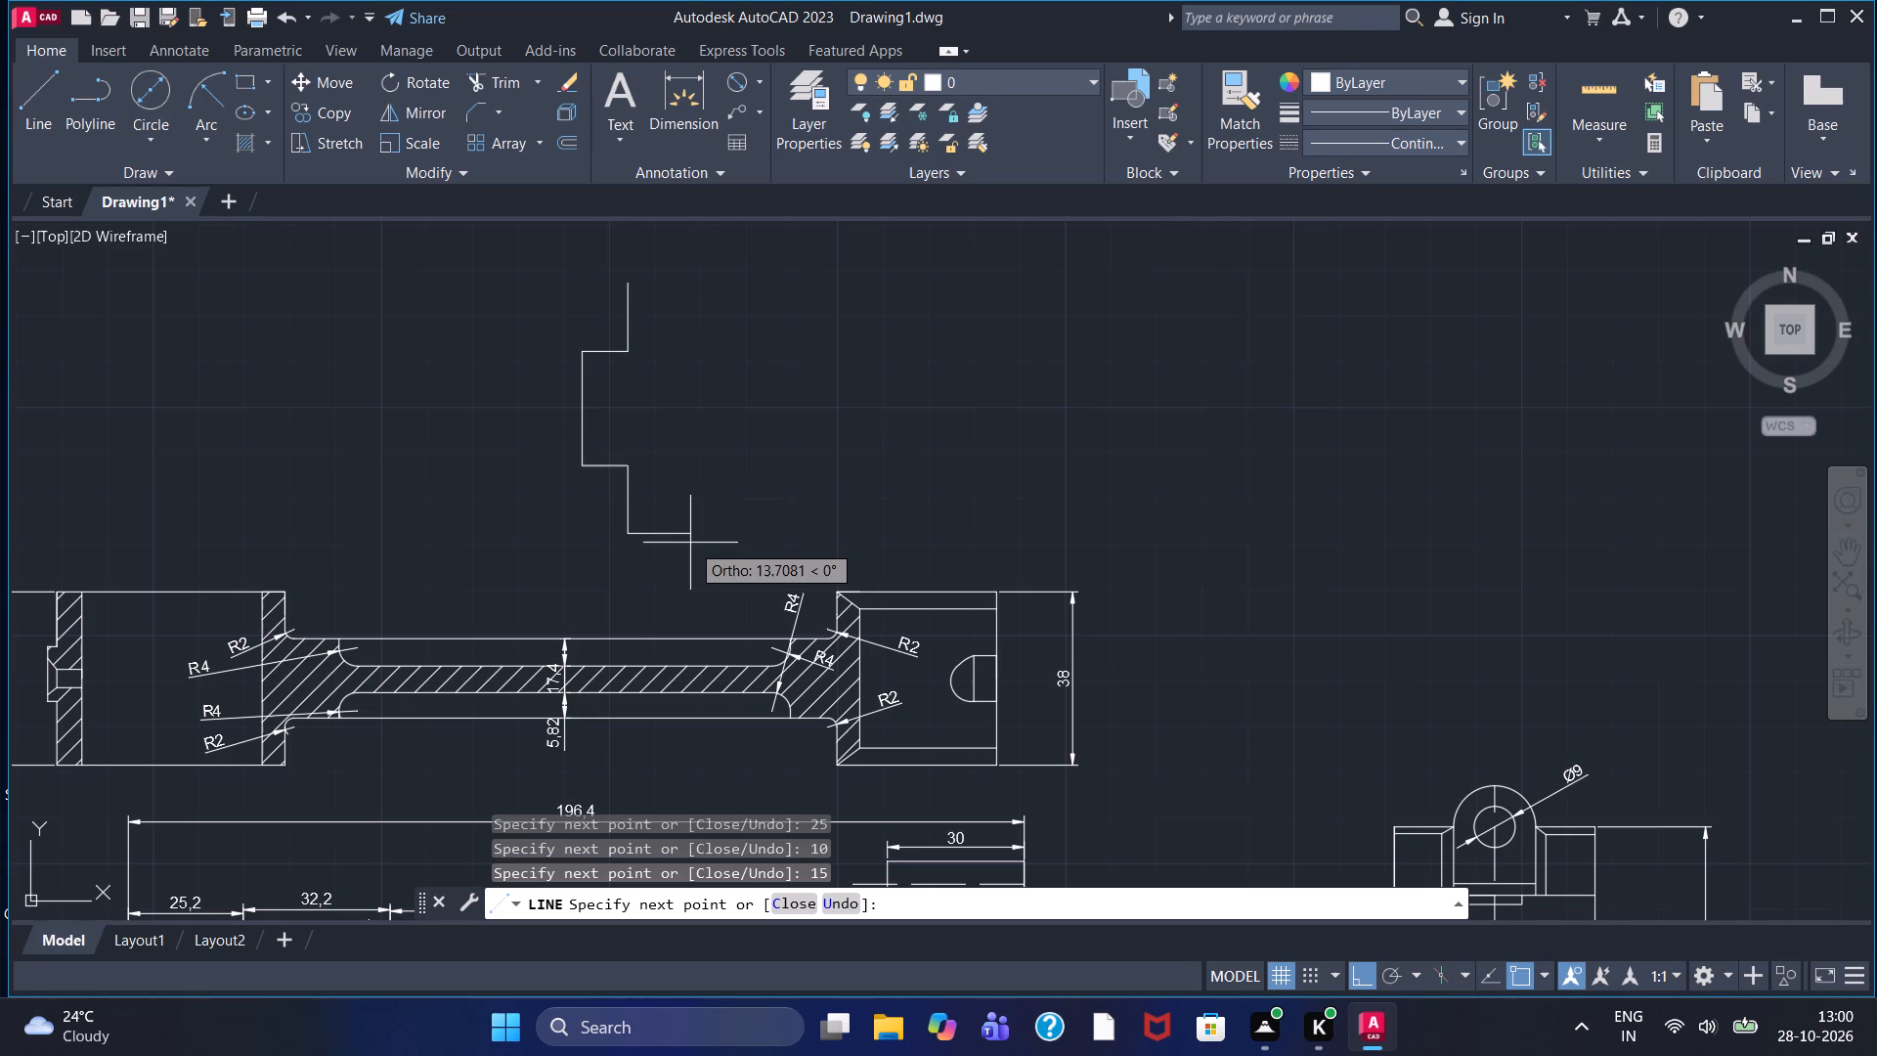
With Ortho off, continue the outline from its lower end with two short slanted segments forming a V-shaped bottom.
{"action": "key", "text": "F8"}
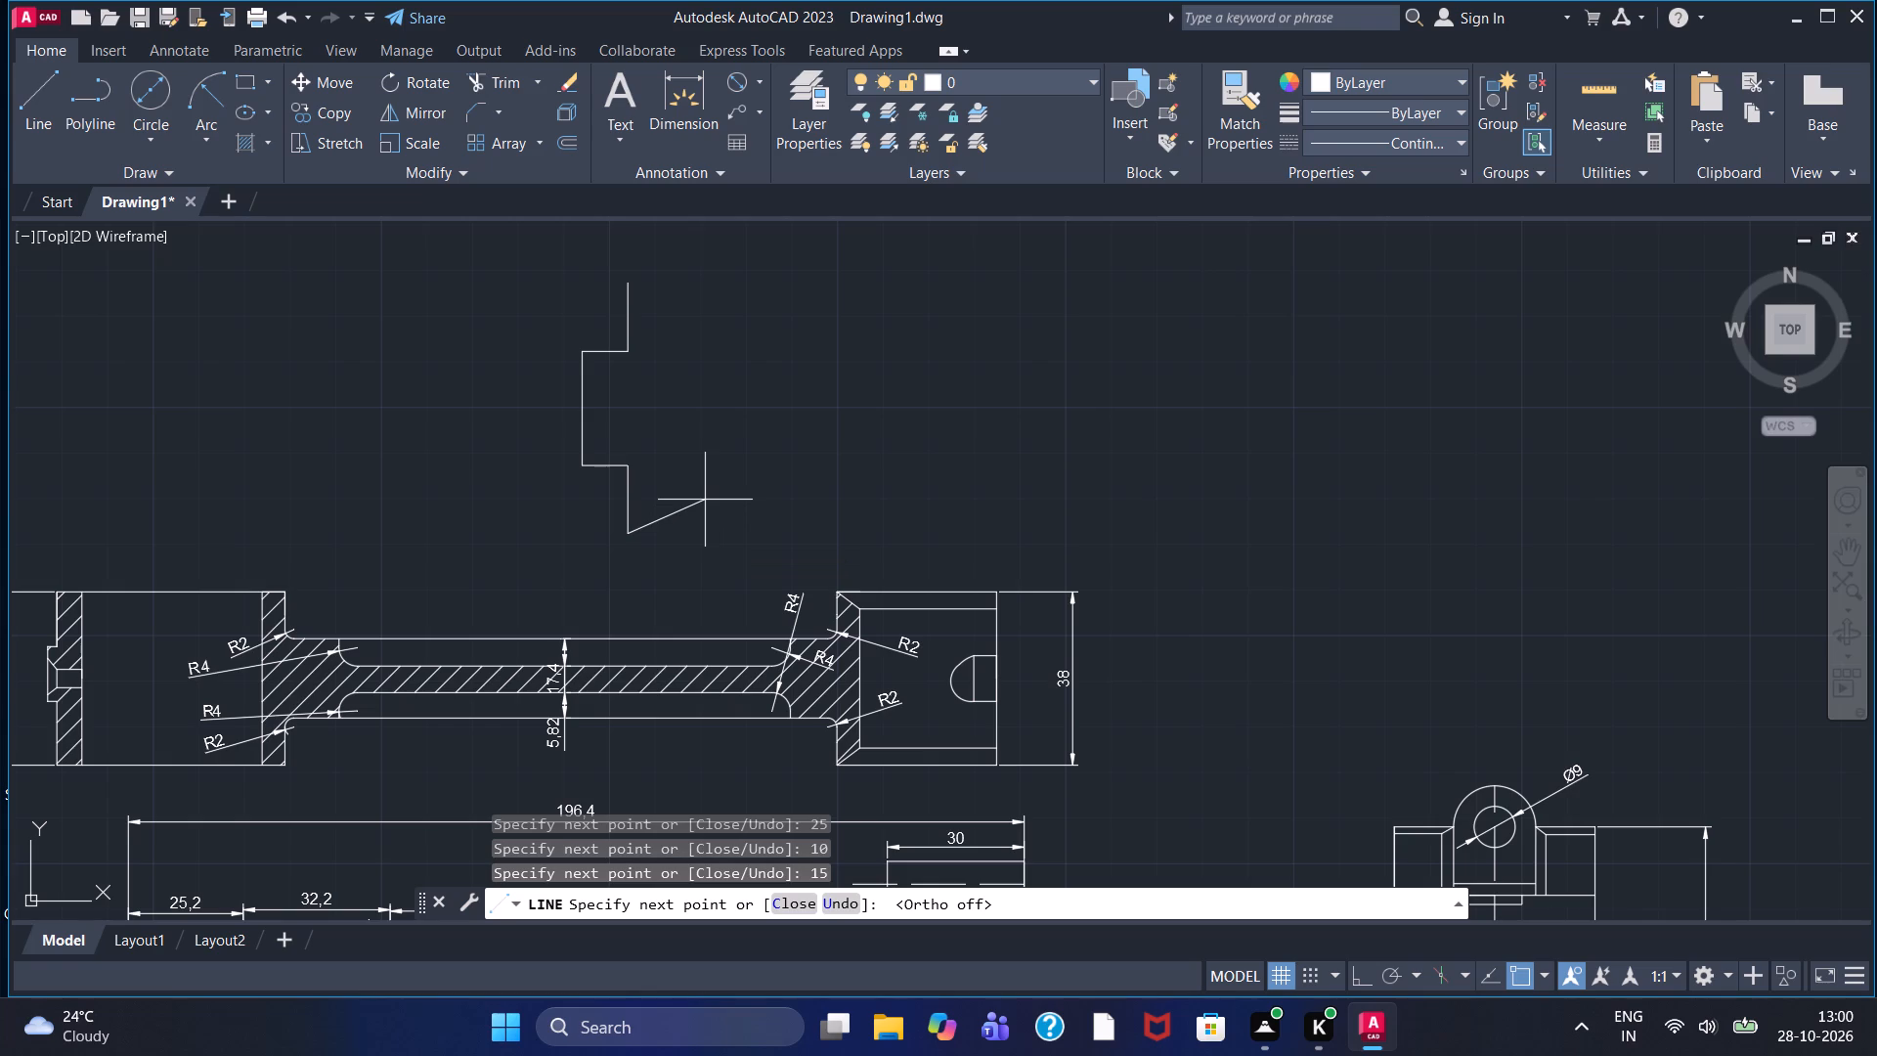
{"action": "left_click", "coordinate": [672, 558]}
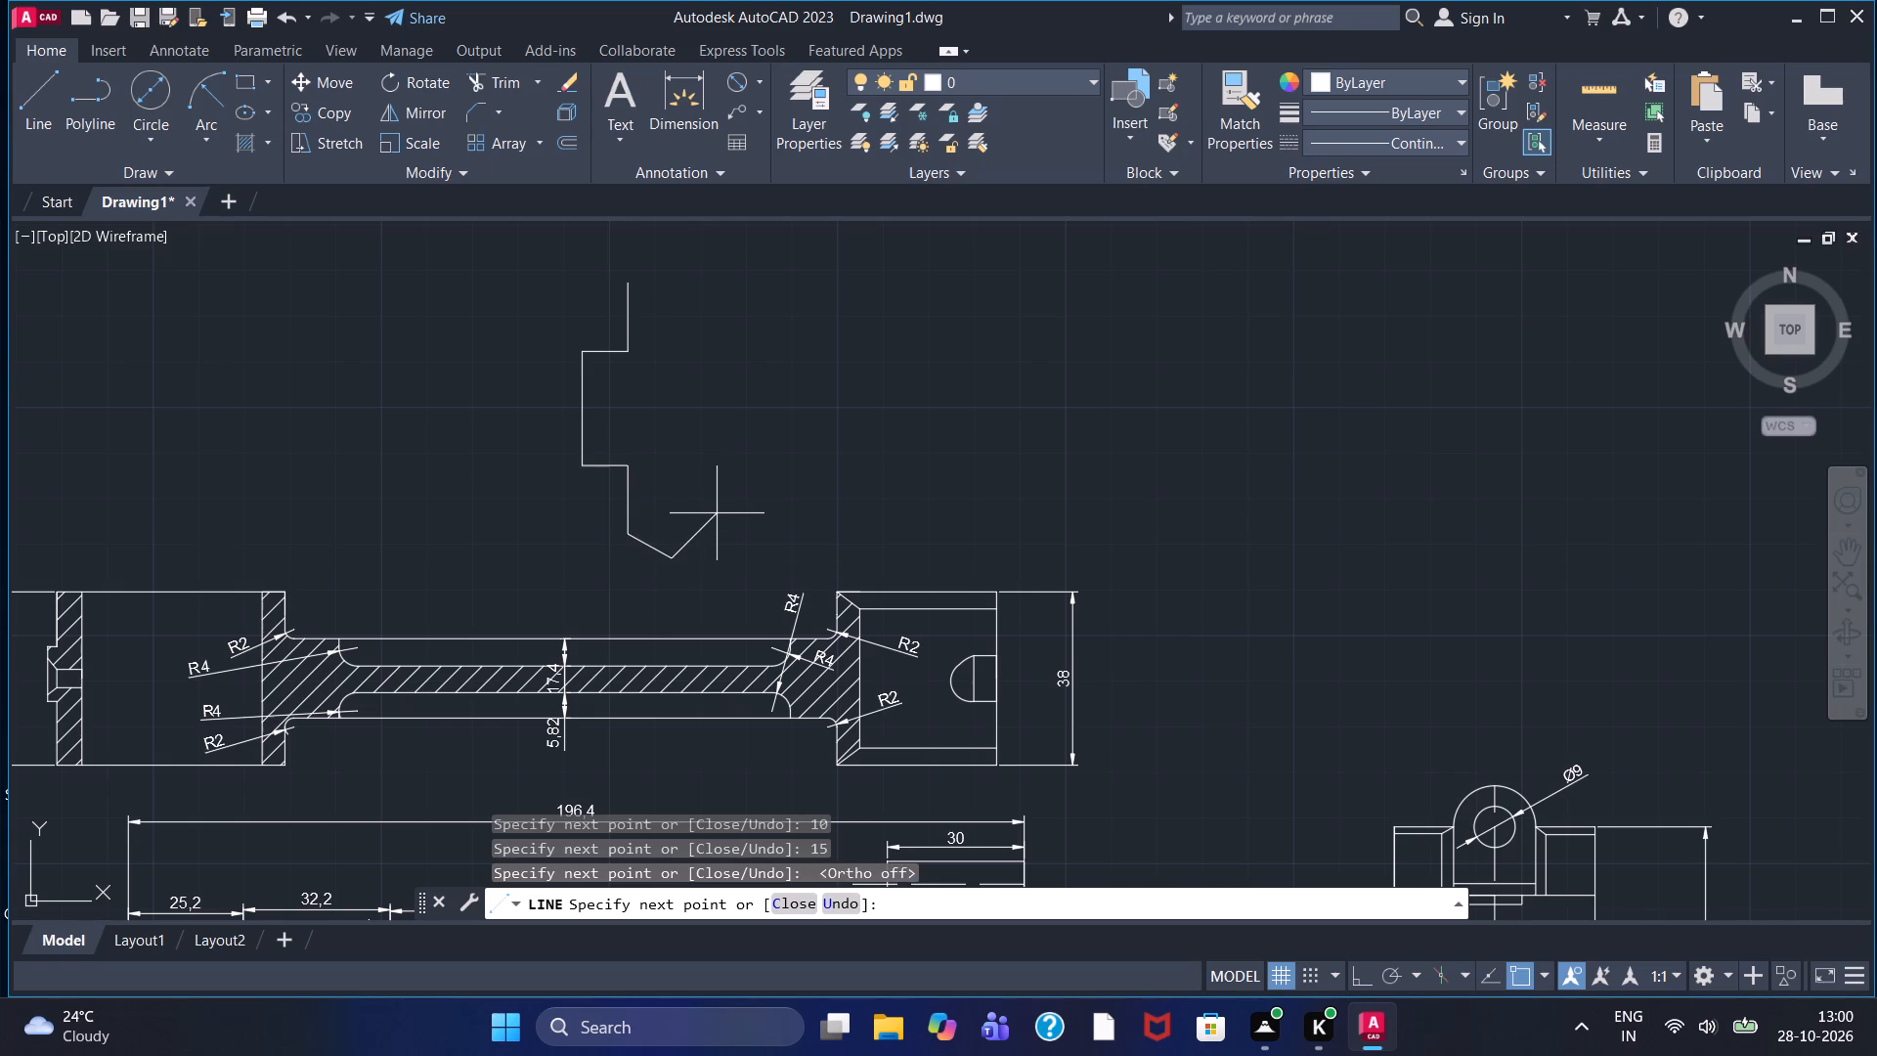
{"action": "left_click", "coordinate": [714, 530]}
{"action": "right_click", "coordinate": [714, 530]}
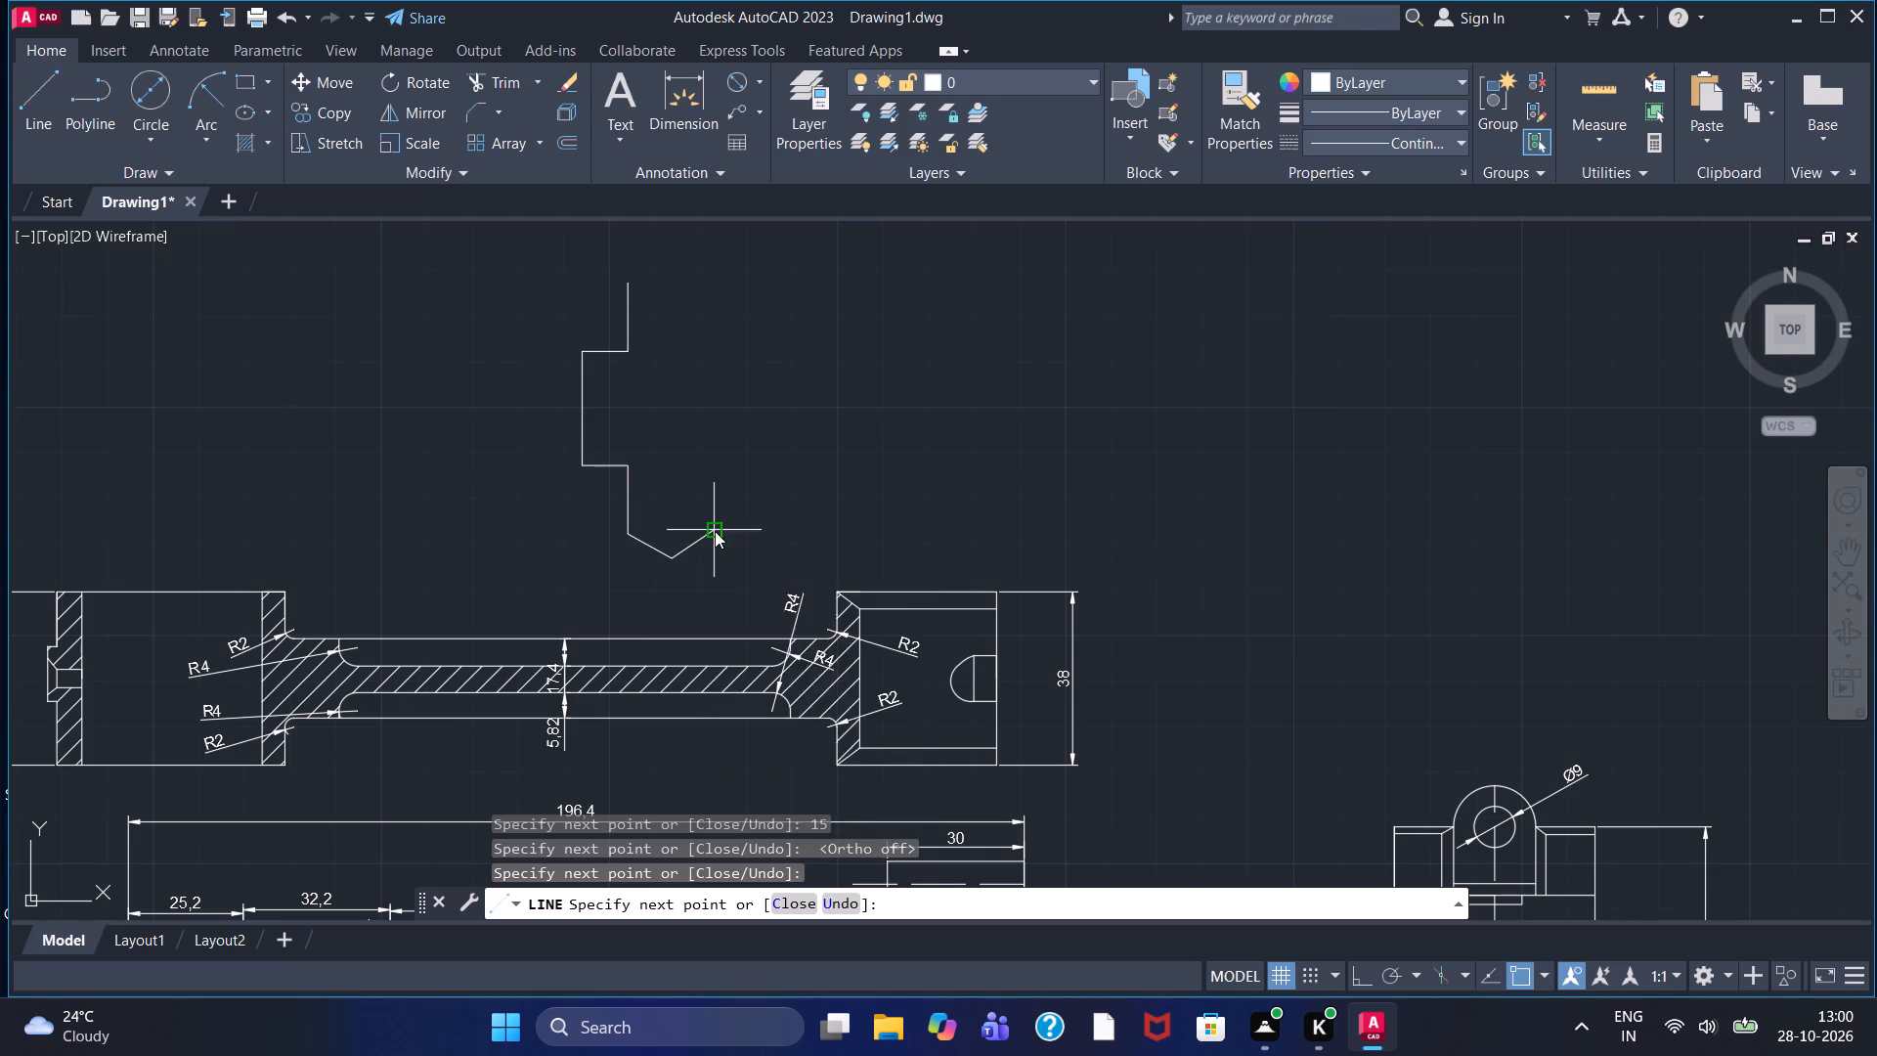
{"action": "left_click", "coordinate": [740, 539]}
Draw a line from the outline's upper end sloping gently down to the right, ending above the V's right end.
{"action": "left_click", "coordinate": [60, 93]}
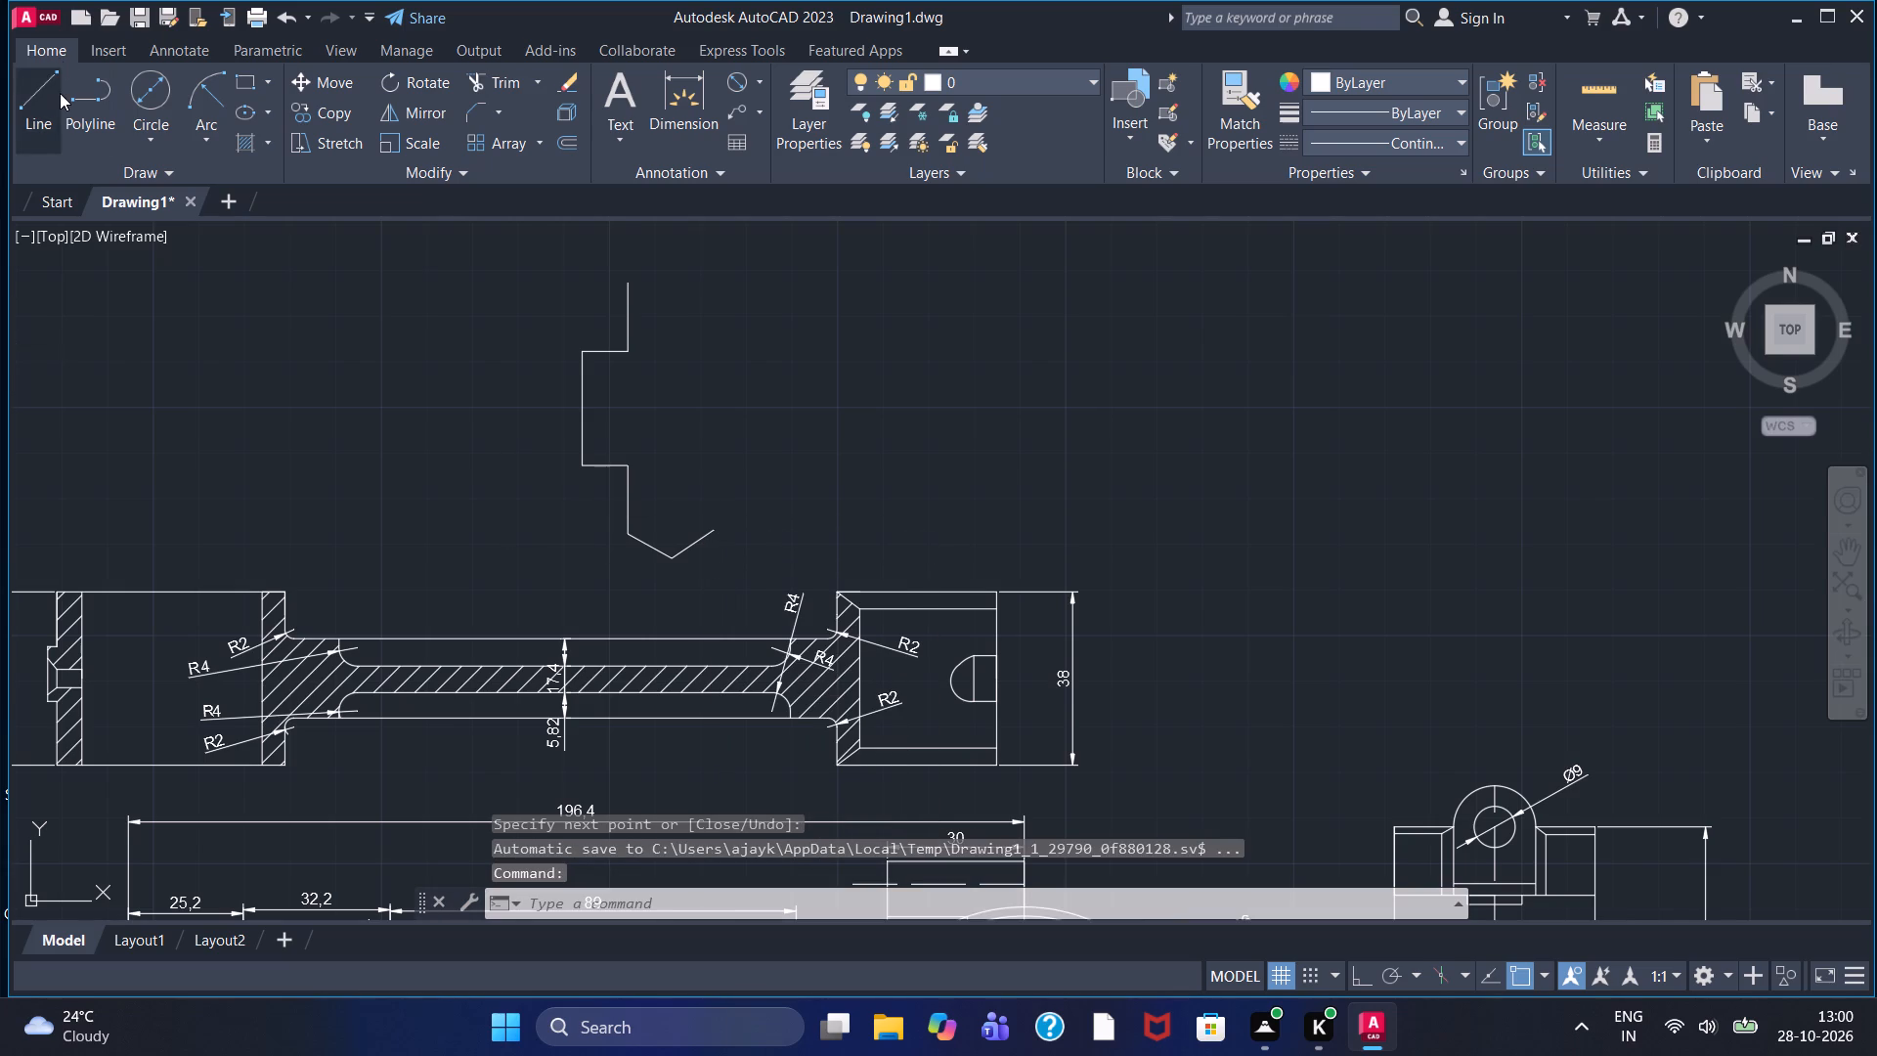
{"action": "left_click", "coordinate": [629, 287]}
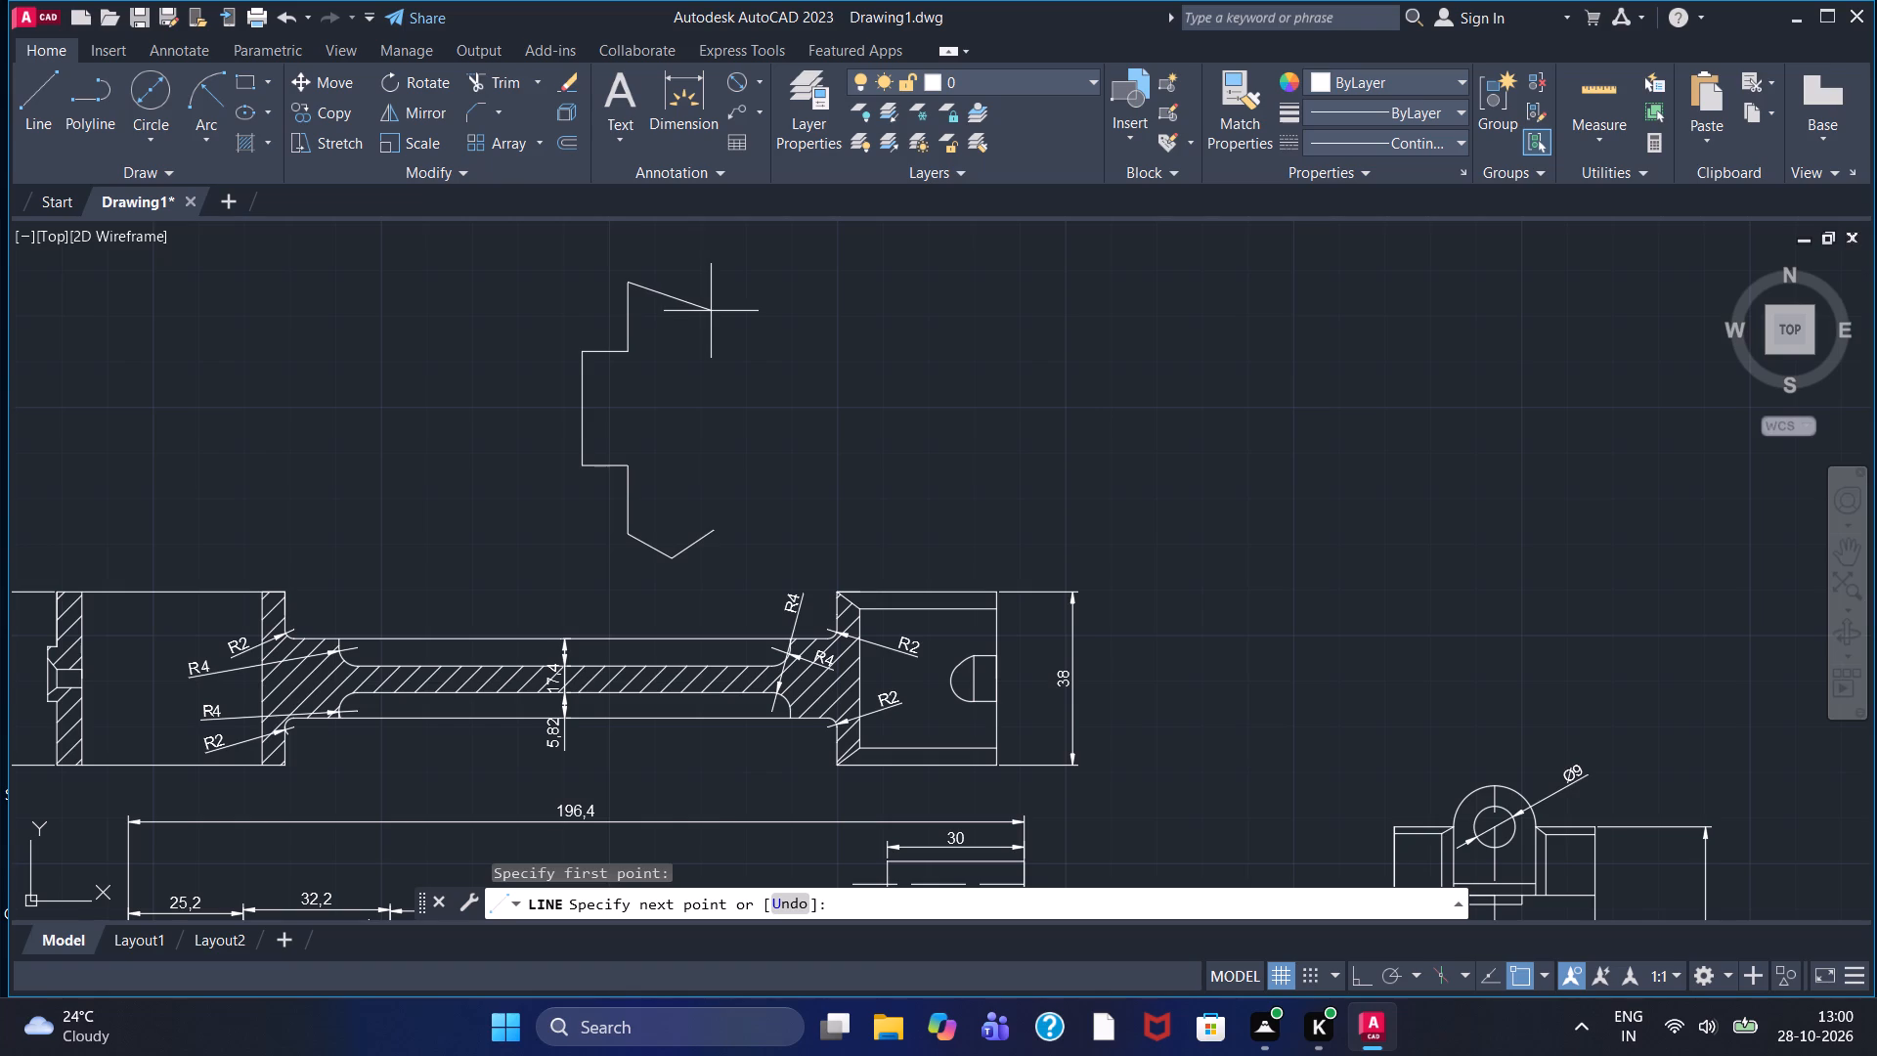
{"action": "left_click", "coordinate": [711, 311]}
{"action": "right_click", "coordinate": [711, 311]}
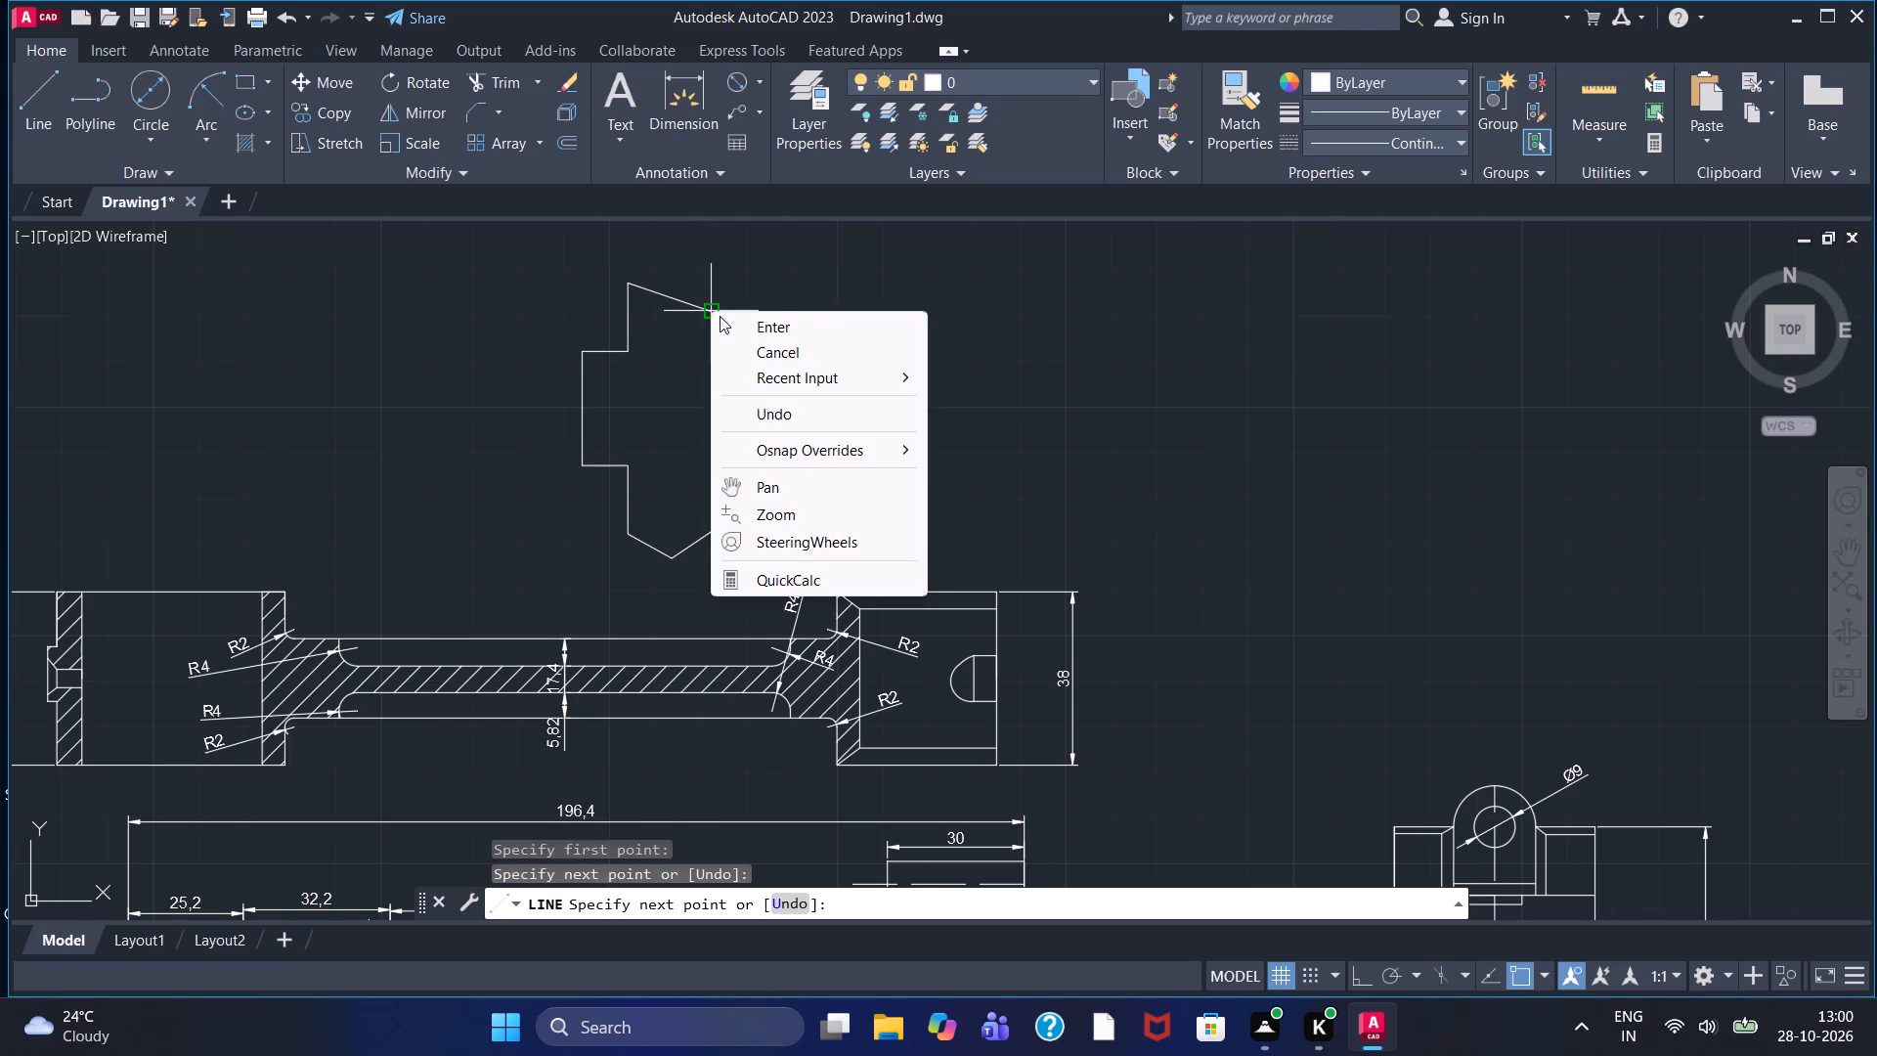
{"action": "left_click", "coordinate": [725, 320]}
Close the outline's right side with a line from the sloping top's end to the V-shaped bottom's right end.
{"action": "left_click", "coordinate": [54, 118]}
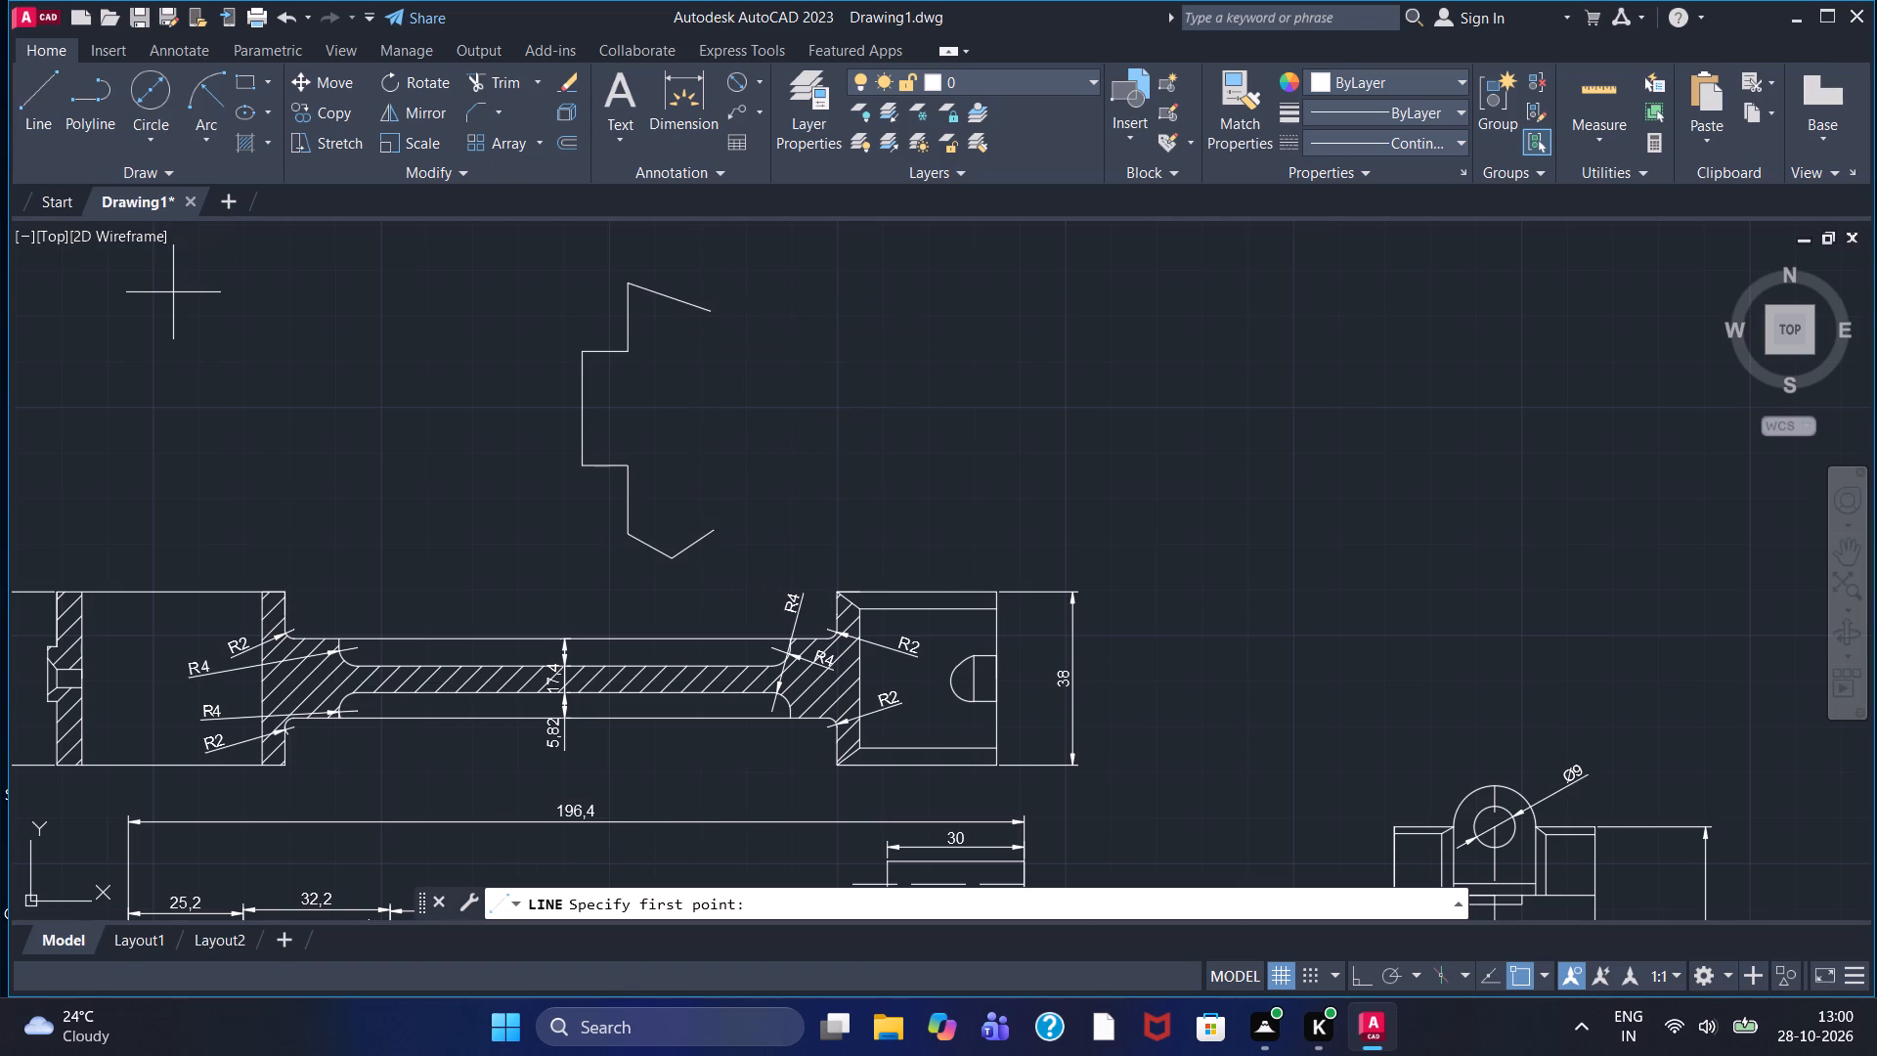
{"action": "key", "text": "F8"}
{"action": "left_click", "coordinate": [714, 317]}
{"action": "left_click", "coordinate": [705, 527]}
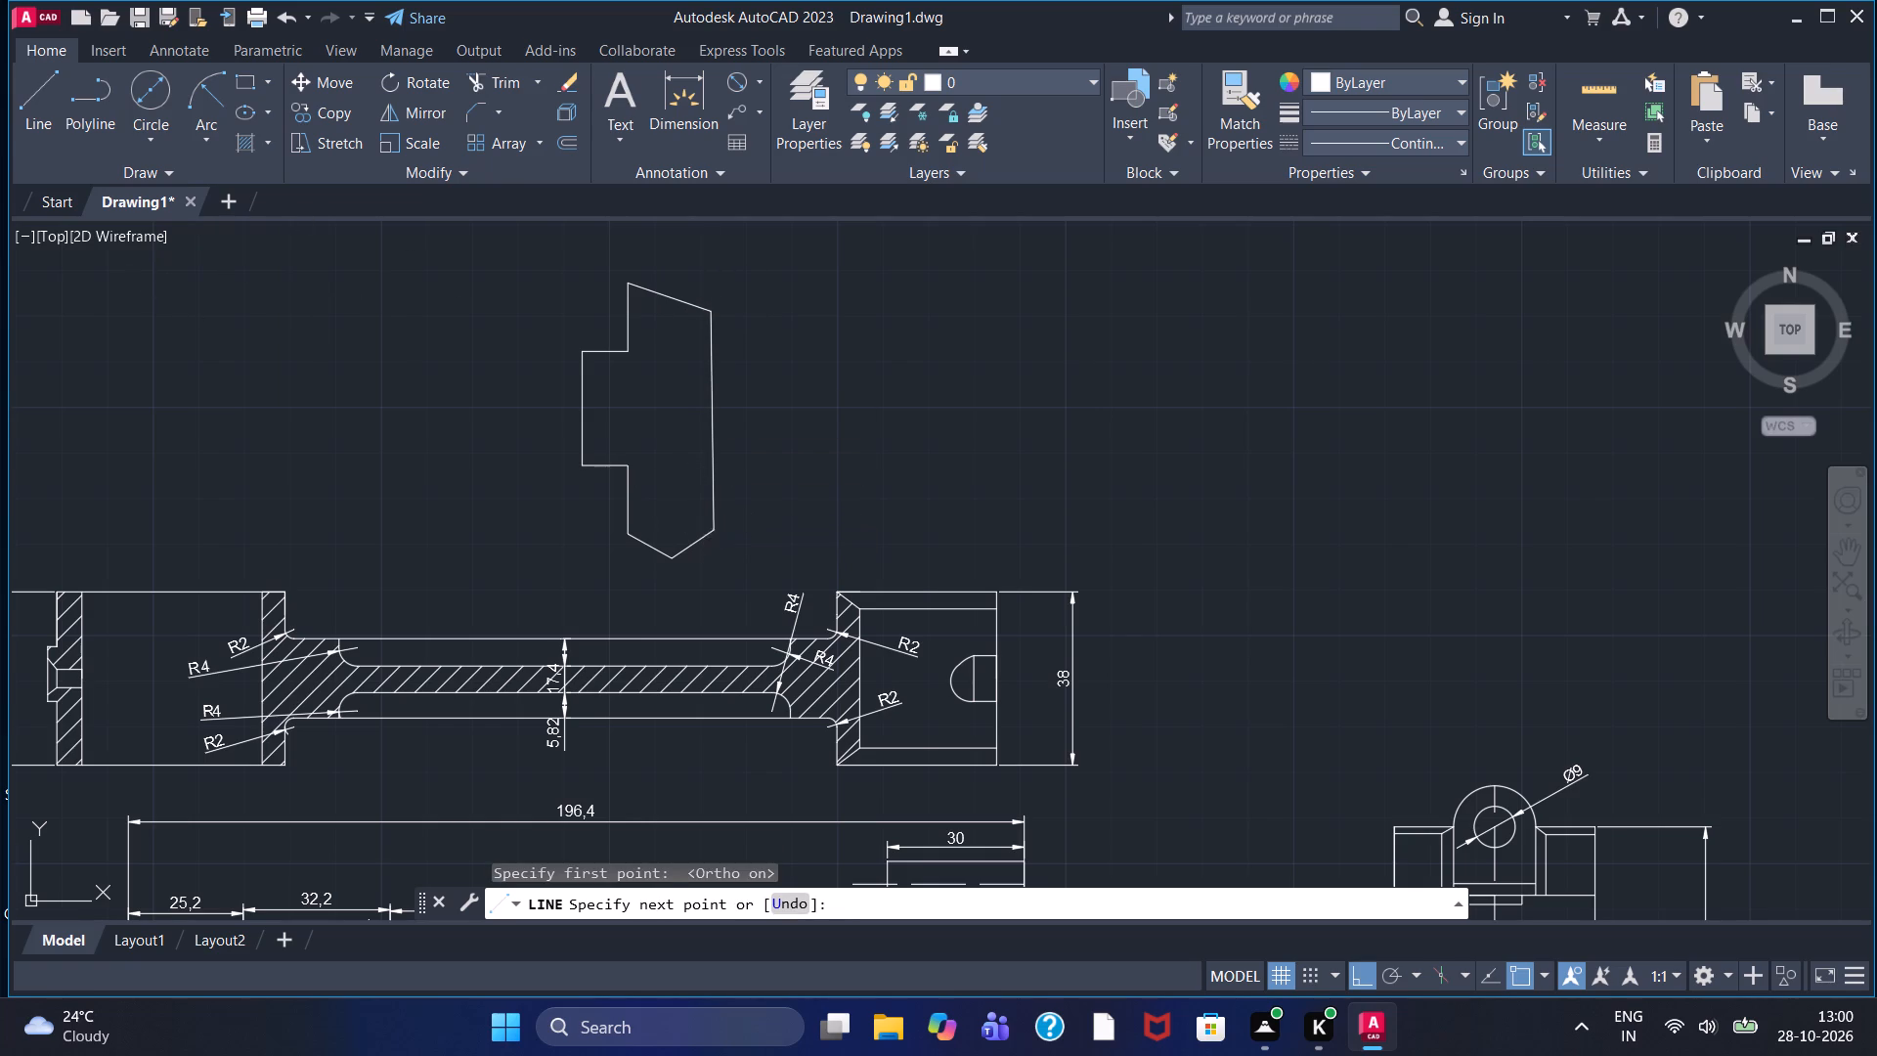
{"action": "right_click", "coordinate": [705, 527]}
{"action": "left_click", "coordinate": [723, 540]}
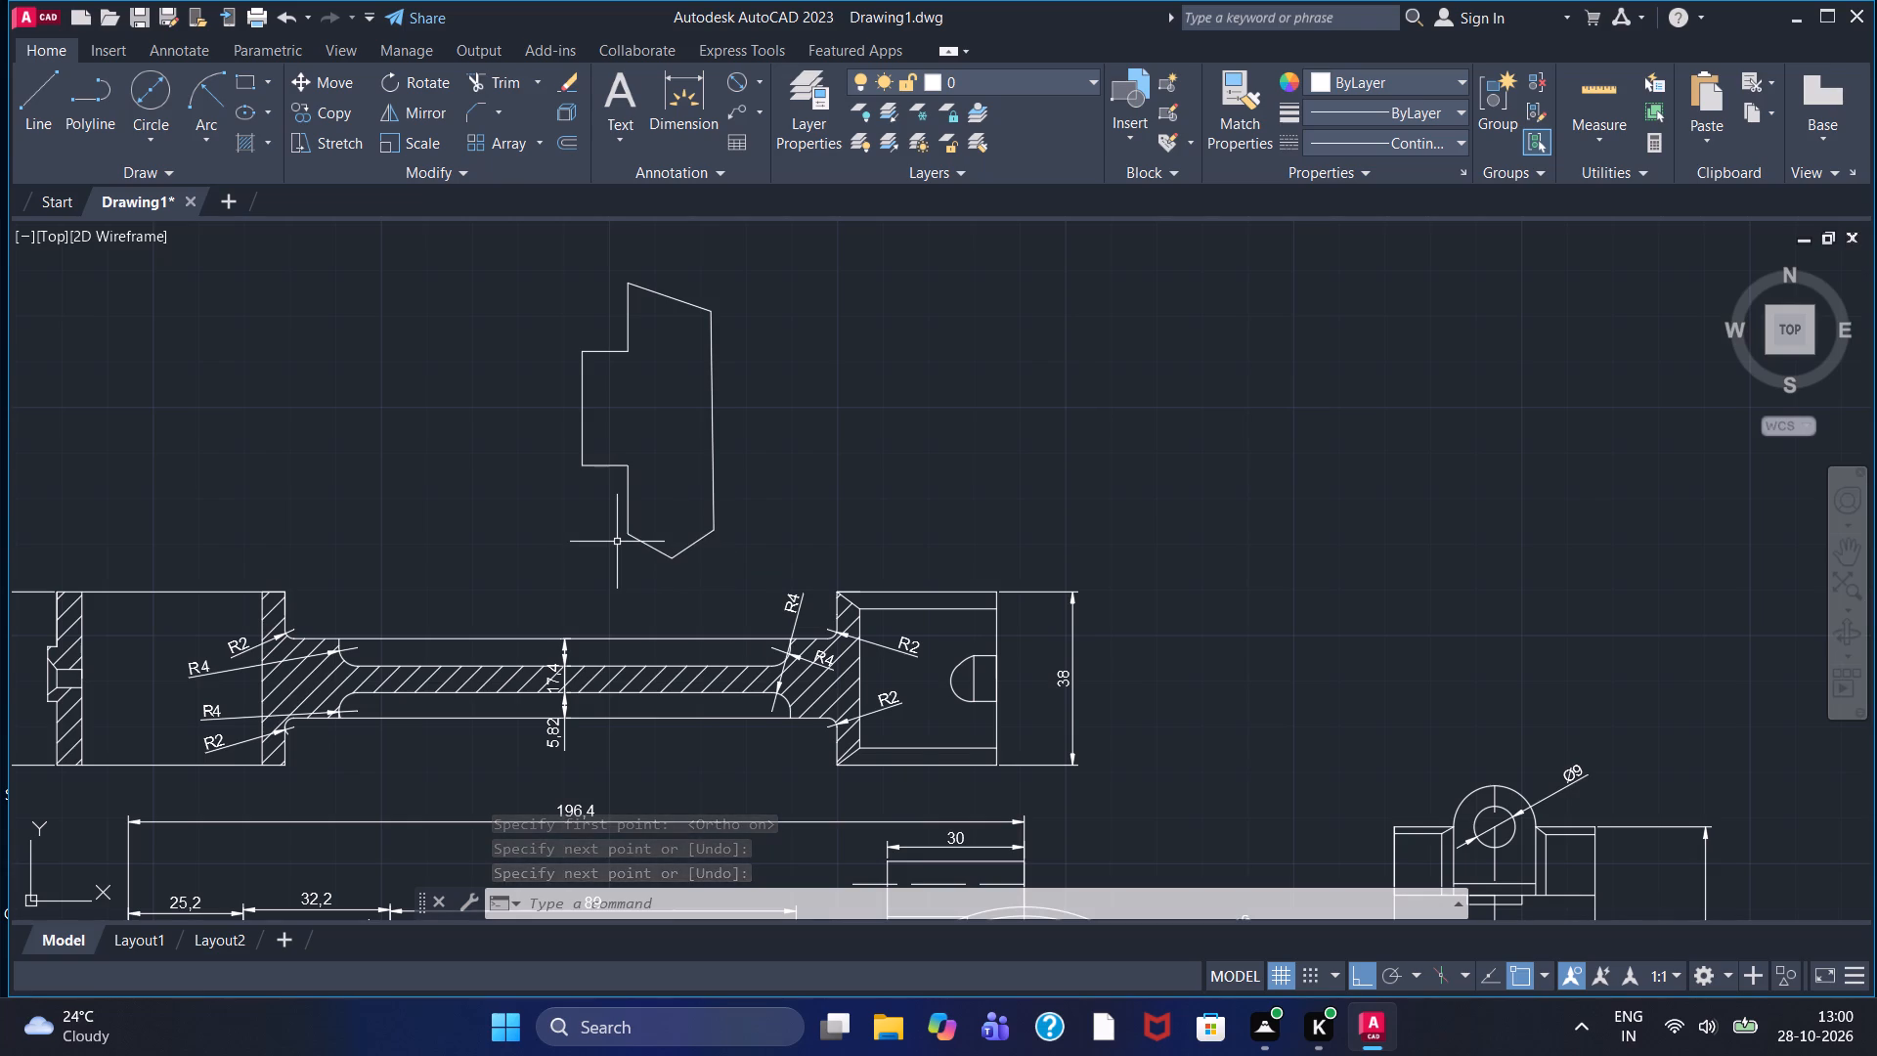
With Ortho off, draw an irregular zigzag line of seven segments bulging right, from the outline's upper right corner to the V-shaped bottom's right end.
{"action": "left_click", "coordinate": [27, 109]}
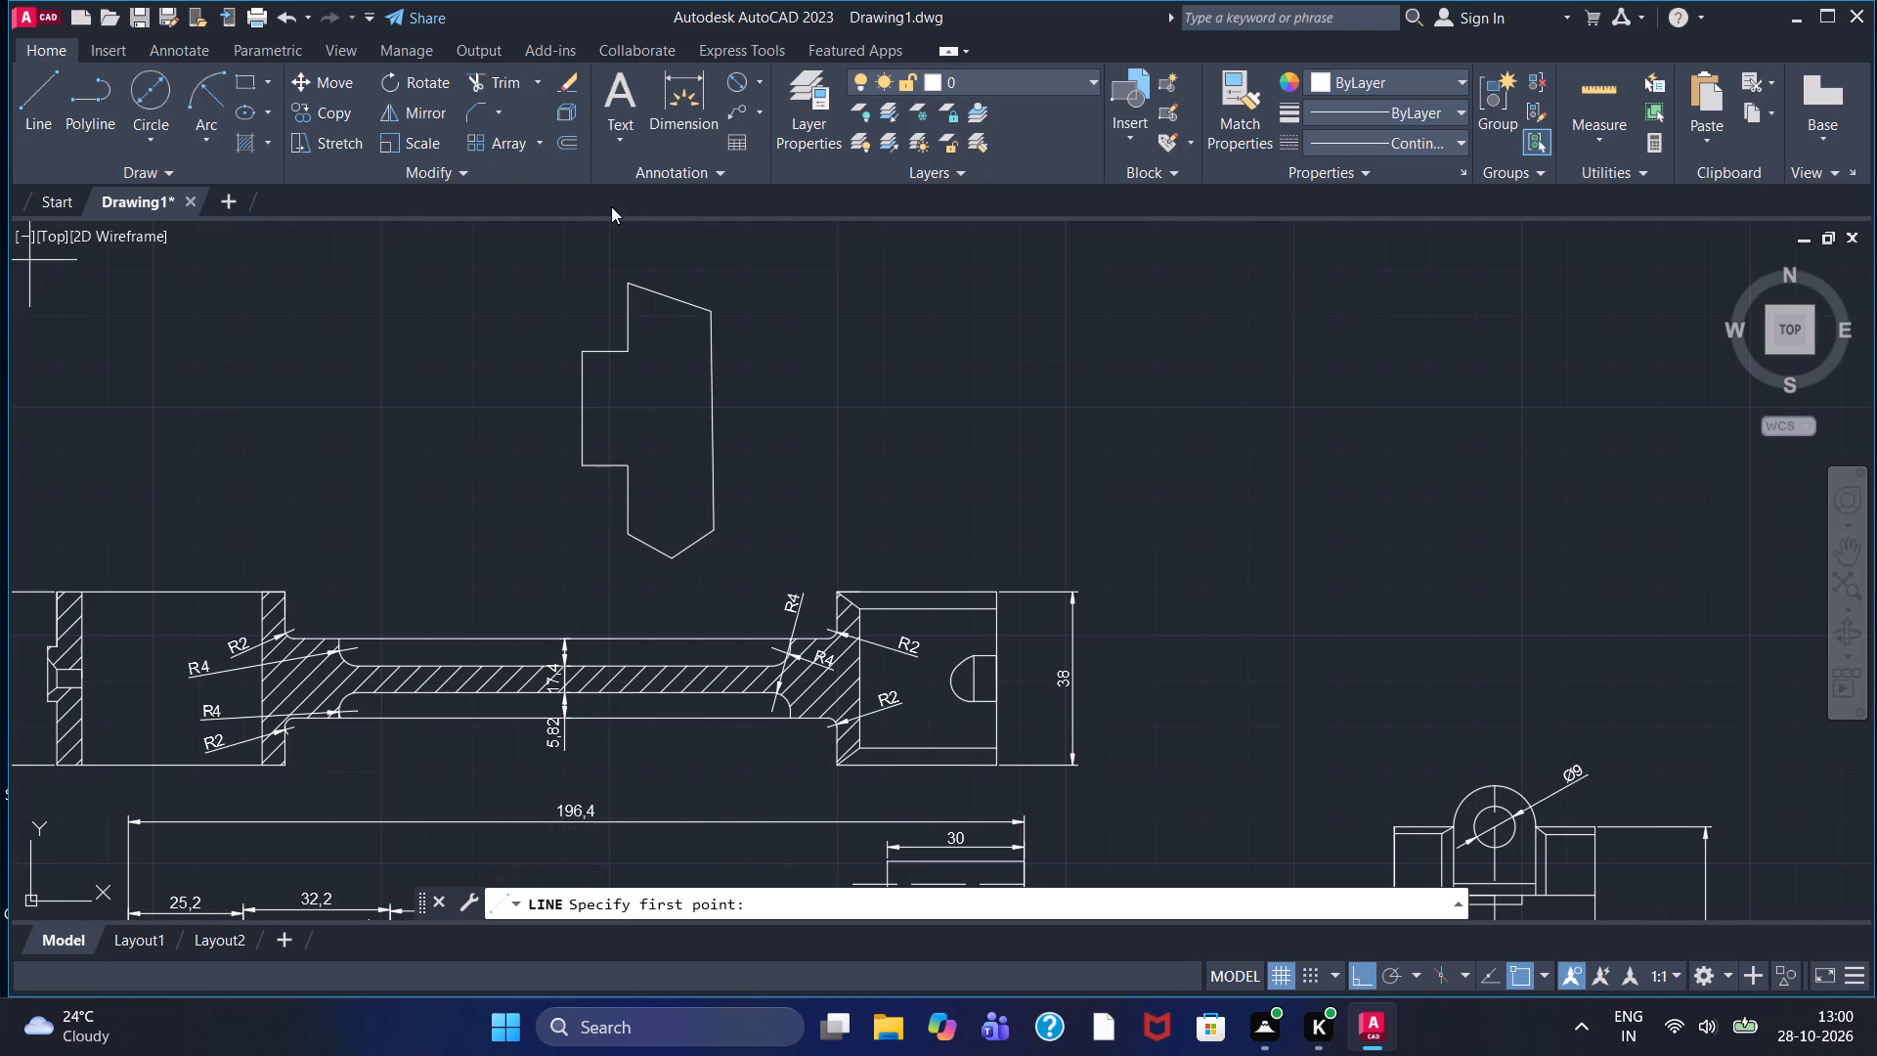
{"action": "key", "text": "F8"}
{"action": "left_click", "coordinate": [709, 315]}
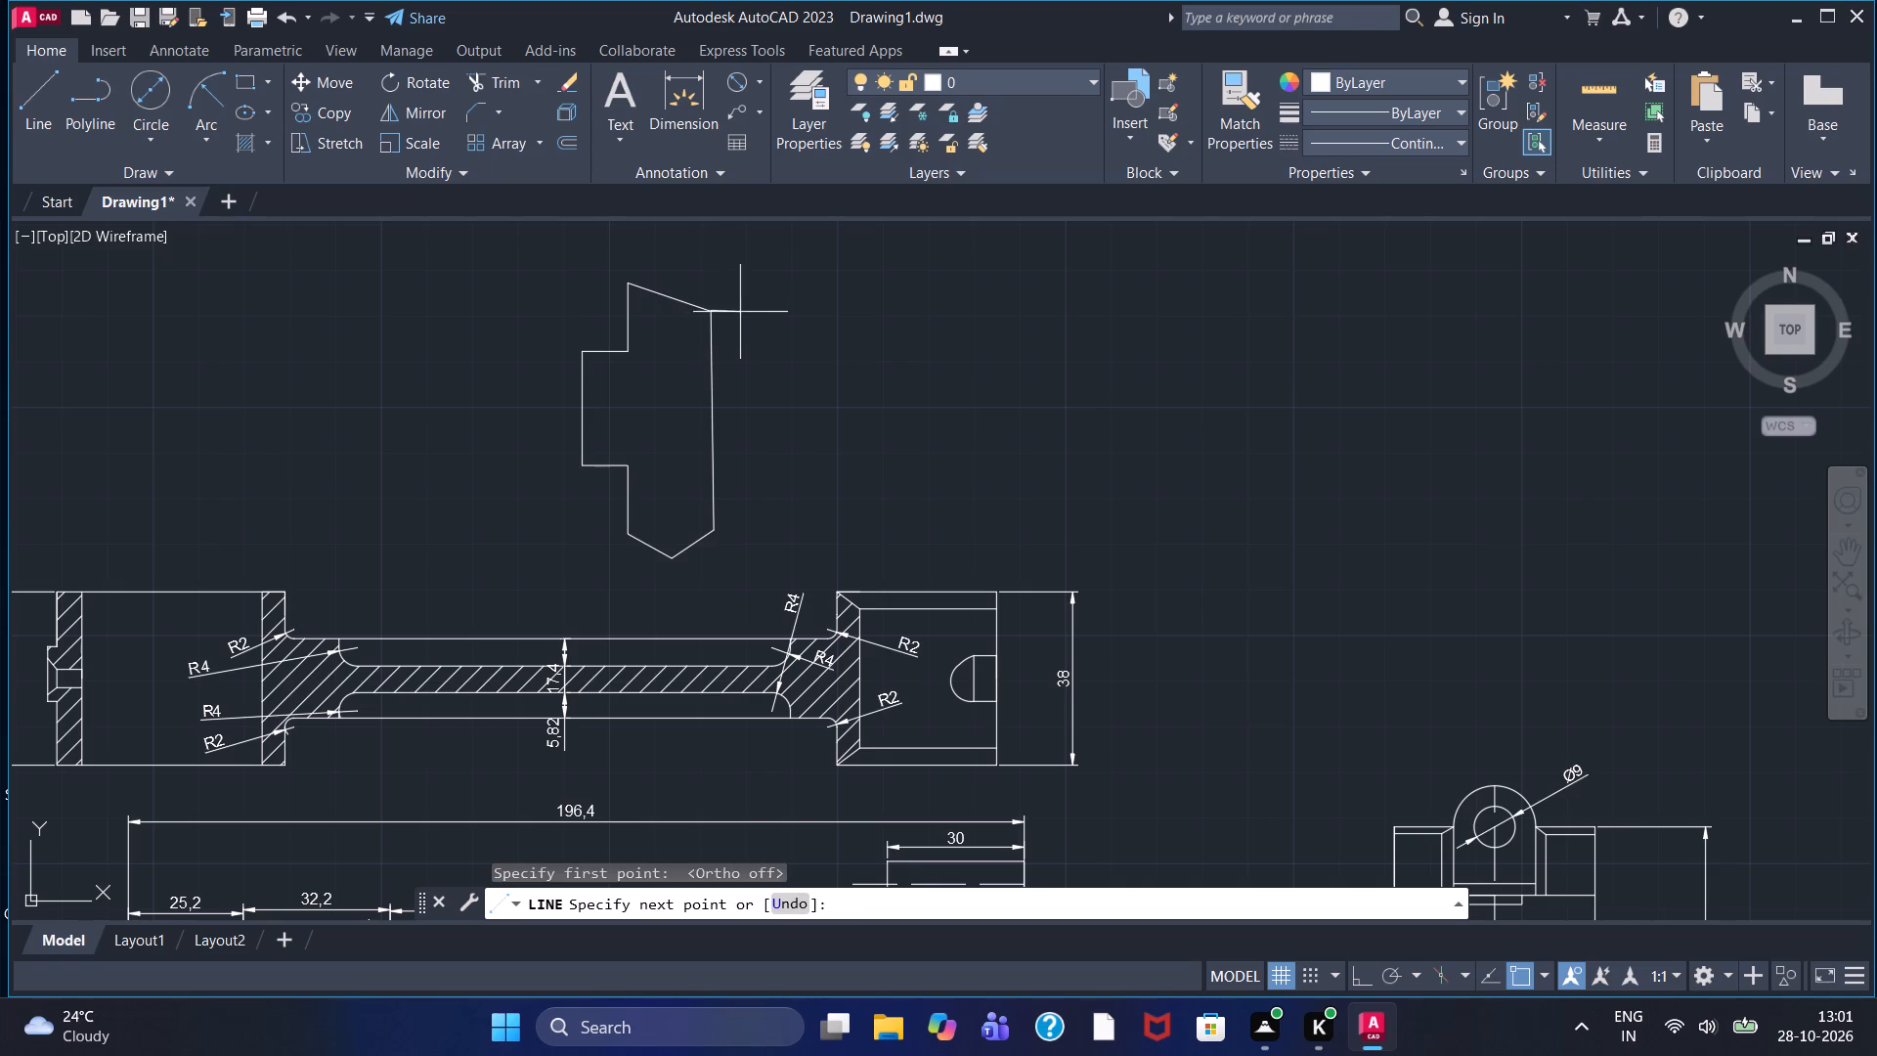
{"action": "left_click", "coordinate": [776, 308]}
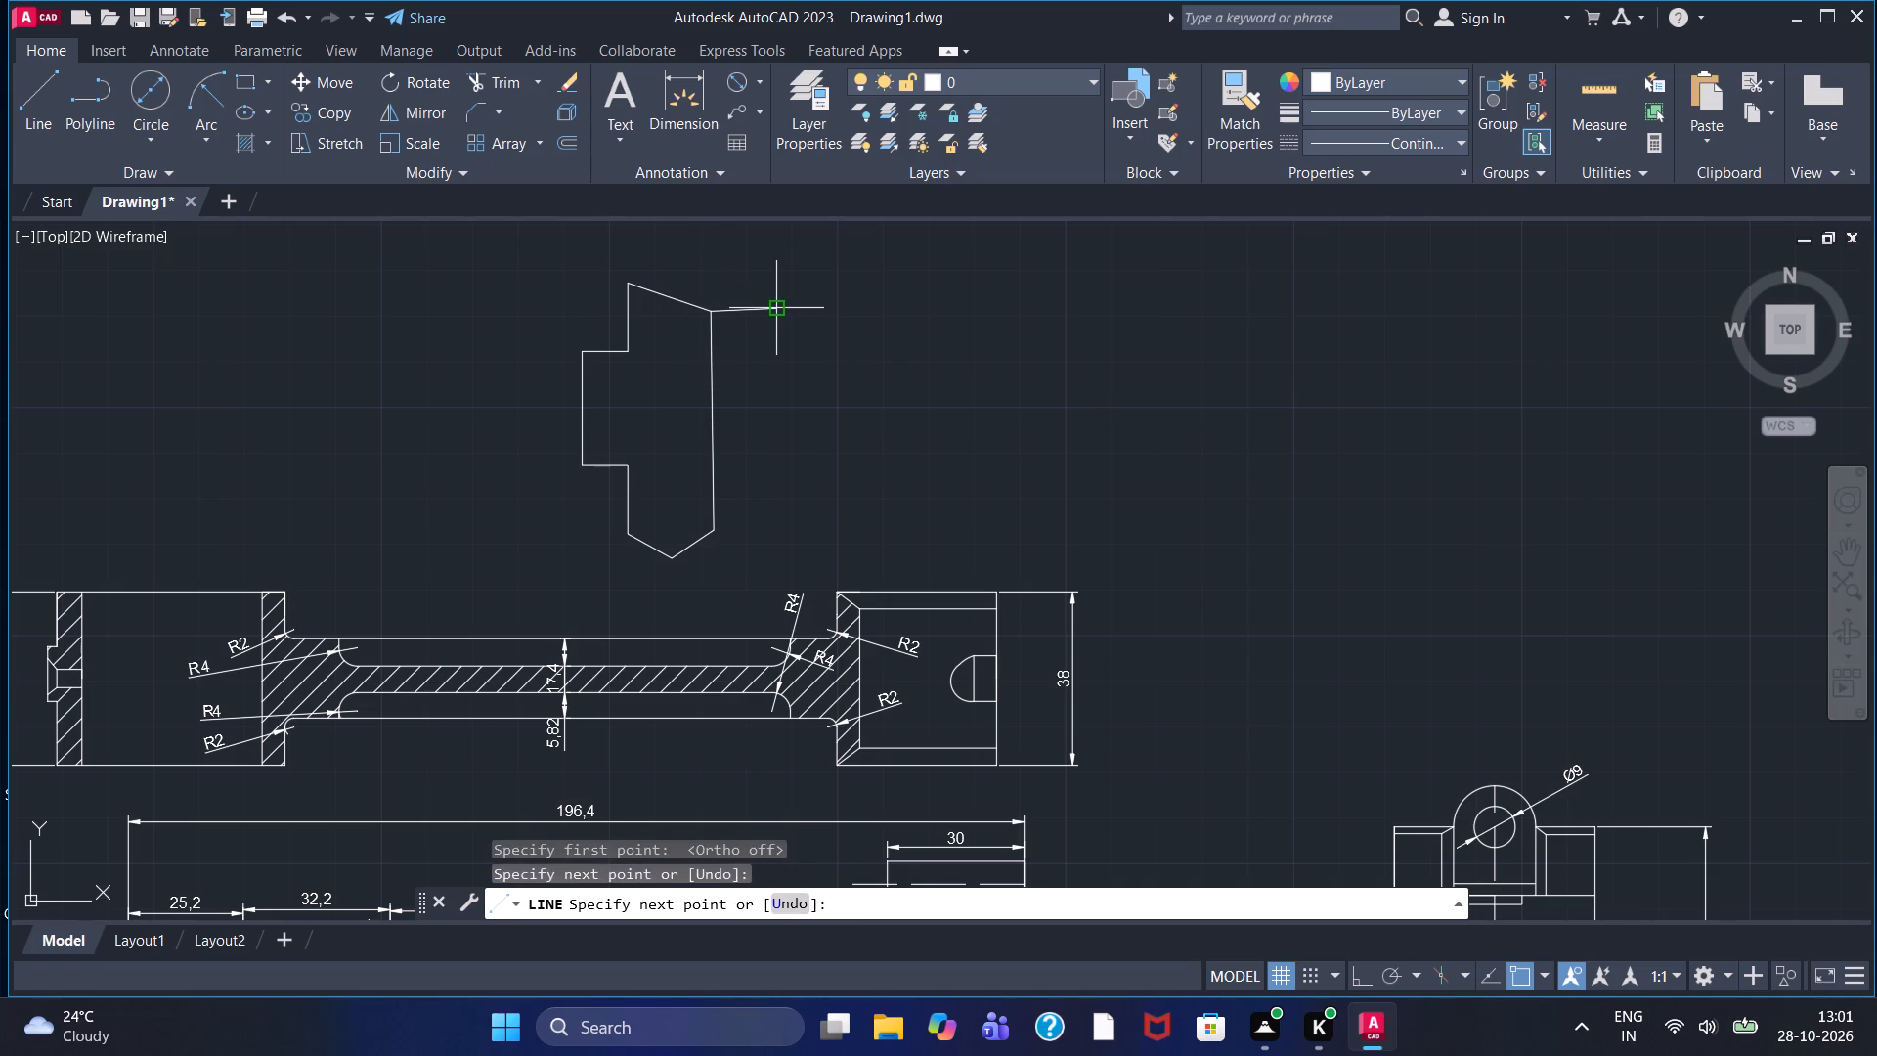
{"action": "left_click", "coordinate": [823, 375]}
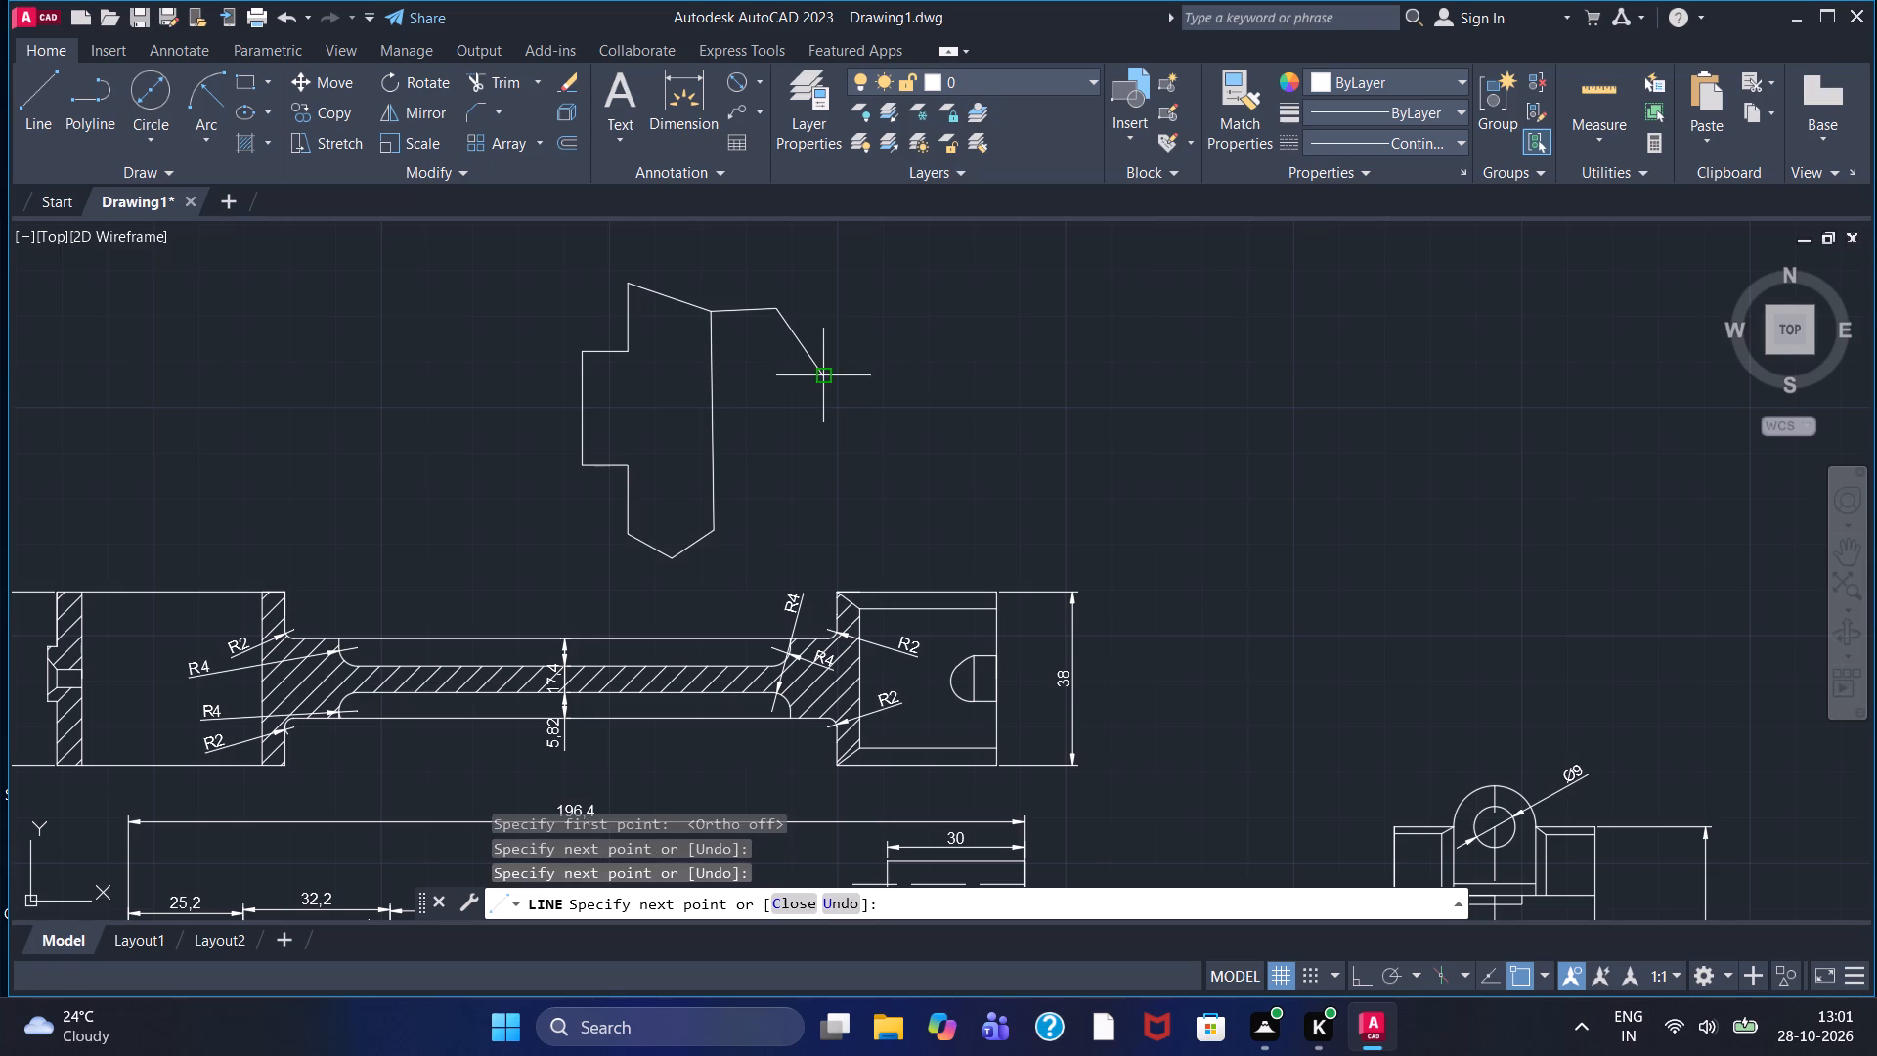
{"action": "left_click", "coordinate": [860, 366]}
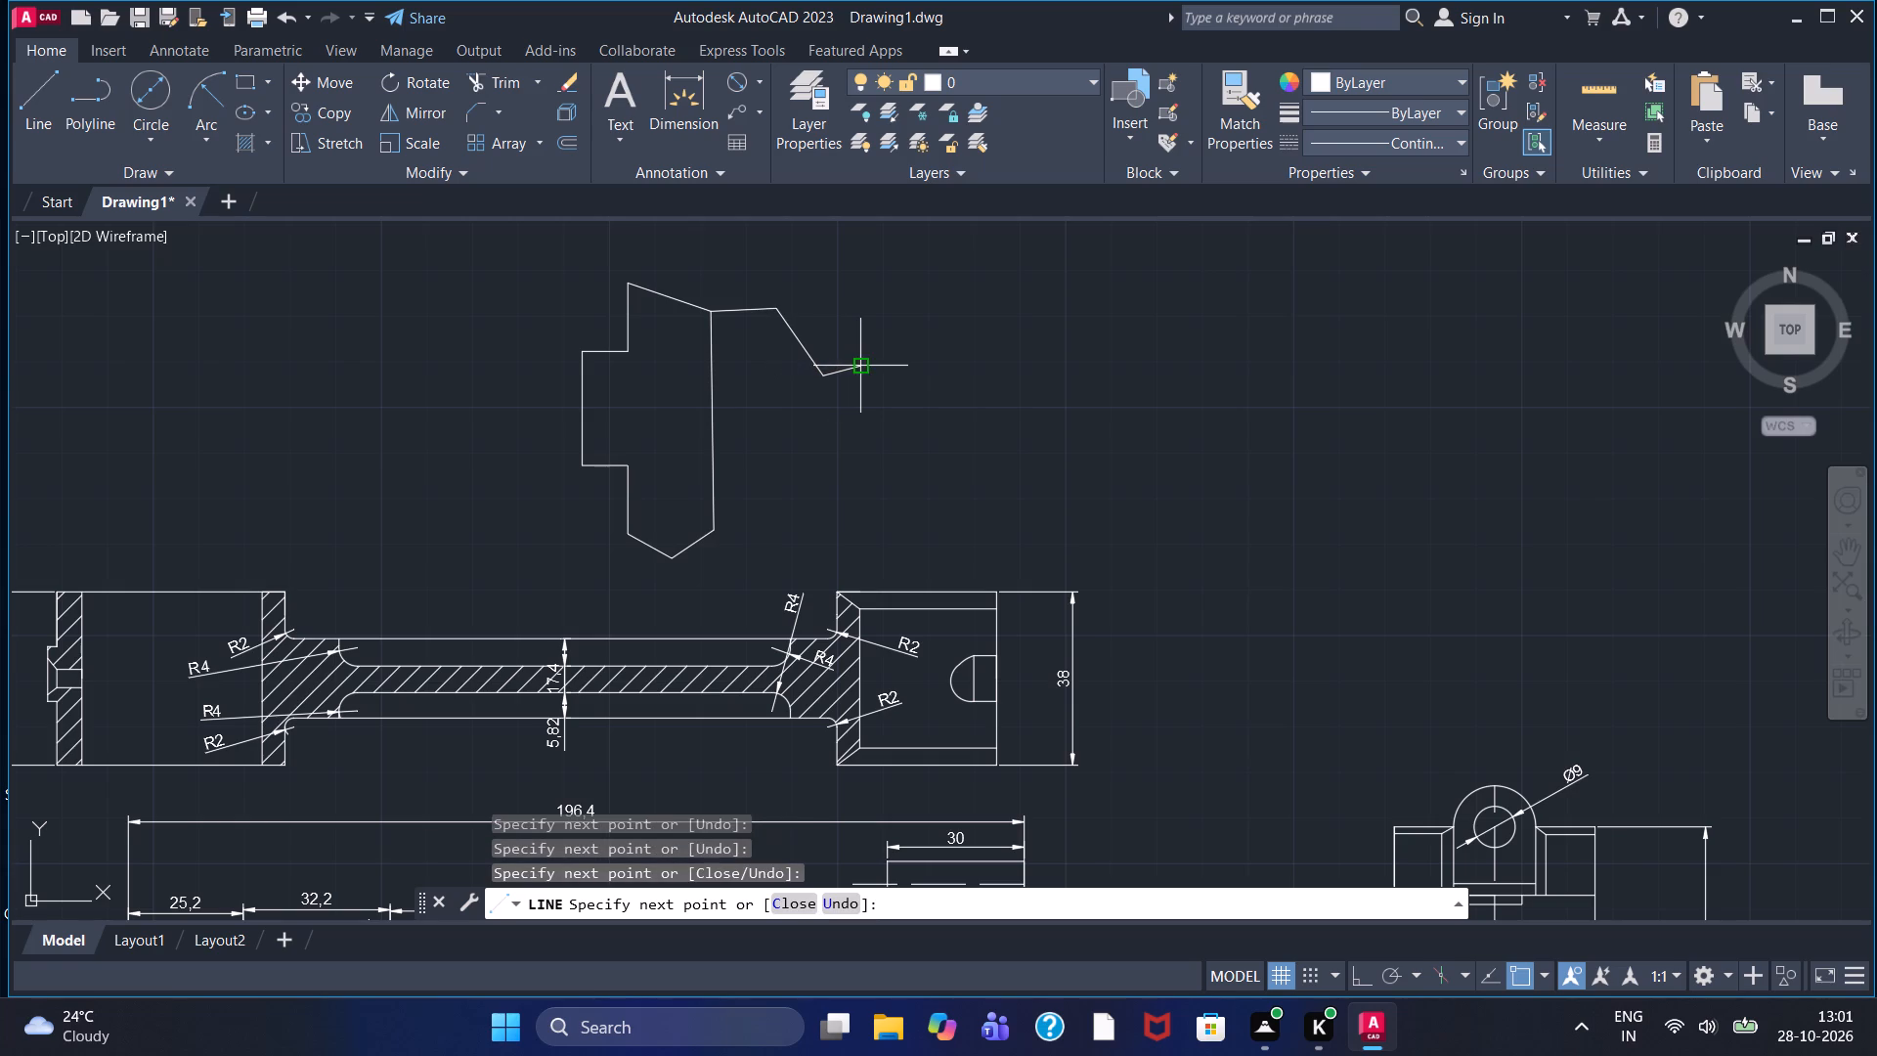
{"action": "left_click", "coordinate": [839, 421]}
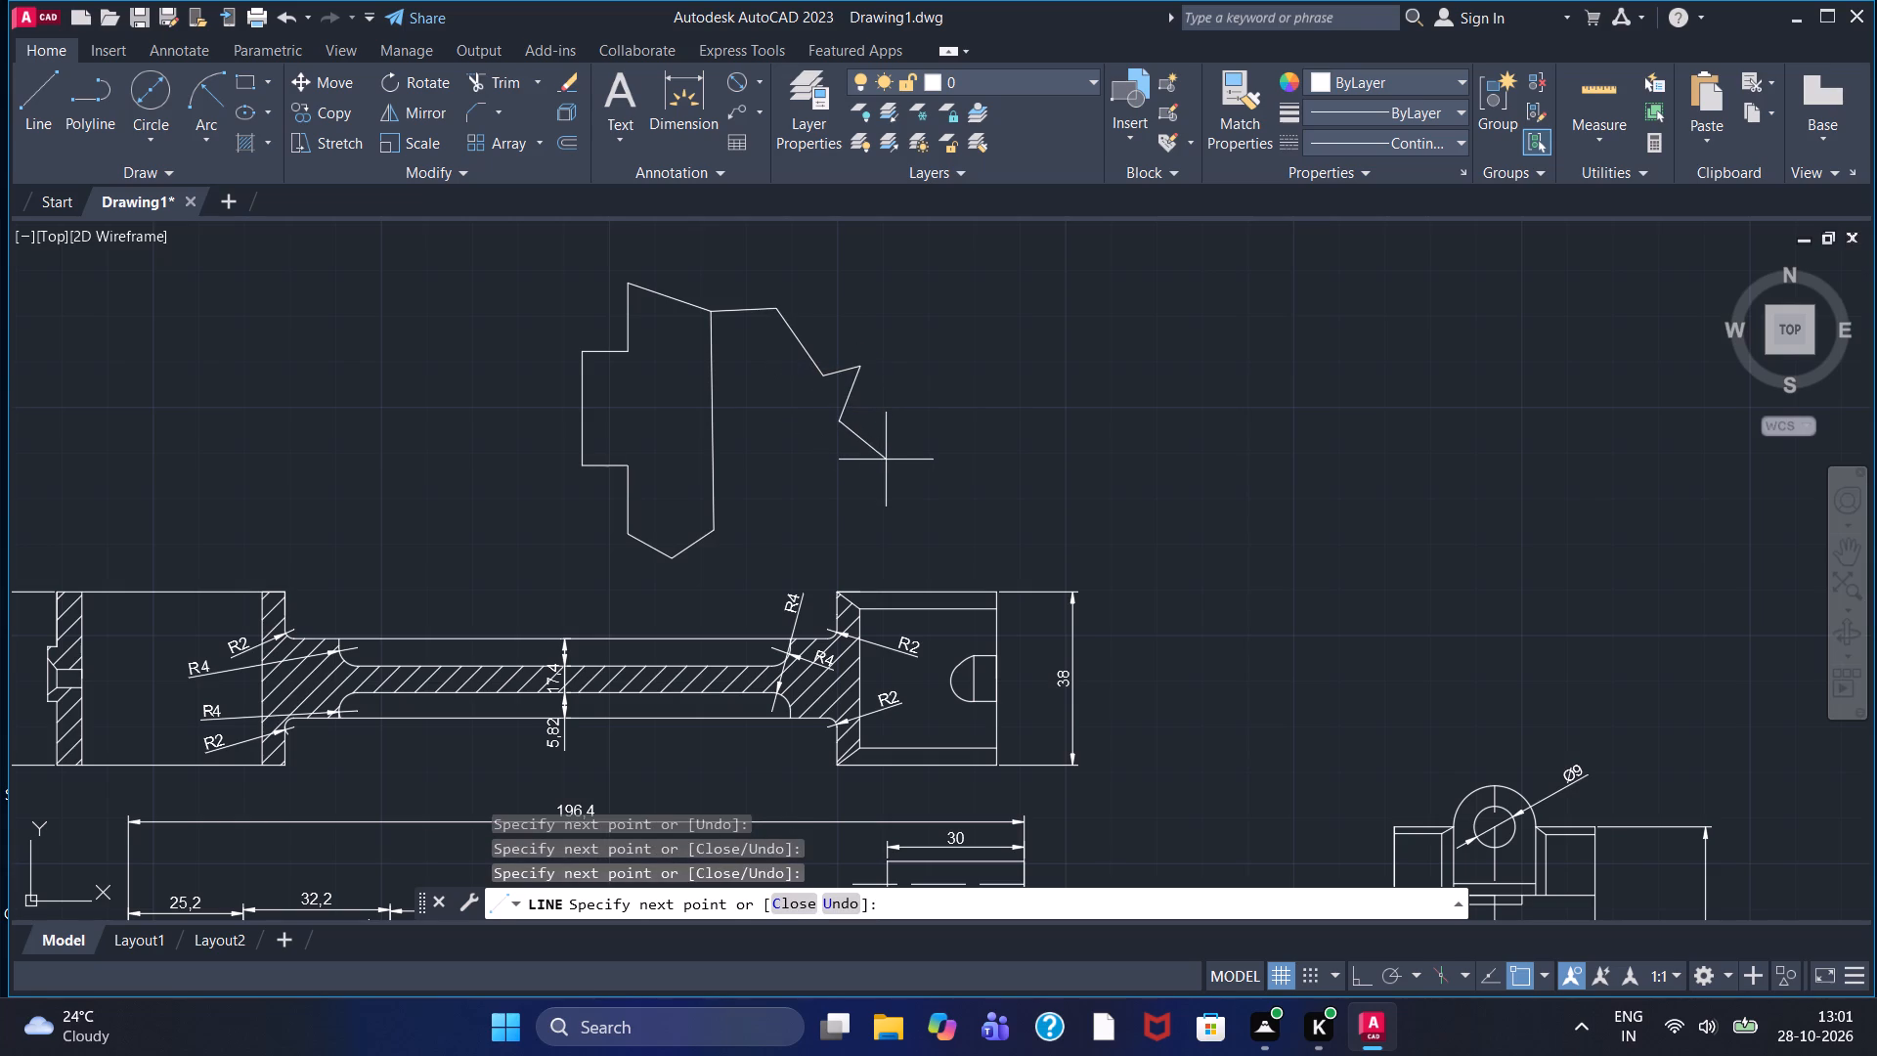
{"action": "left_click", "coordinate": [887, 461]}
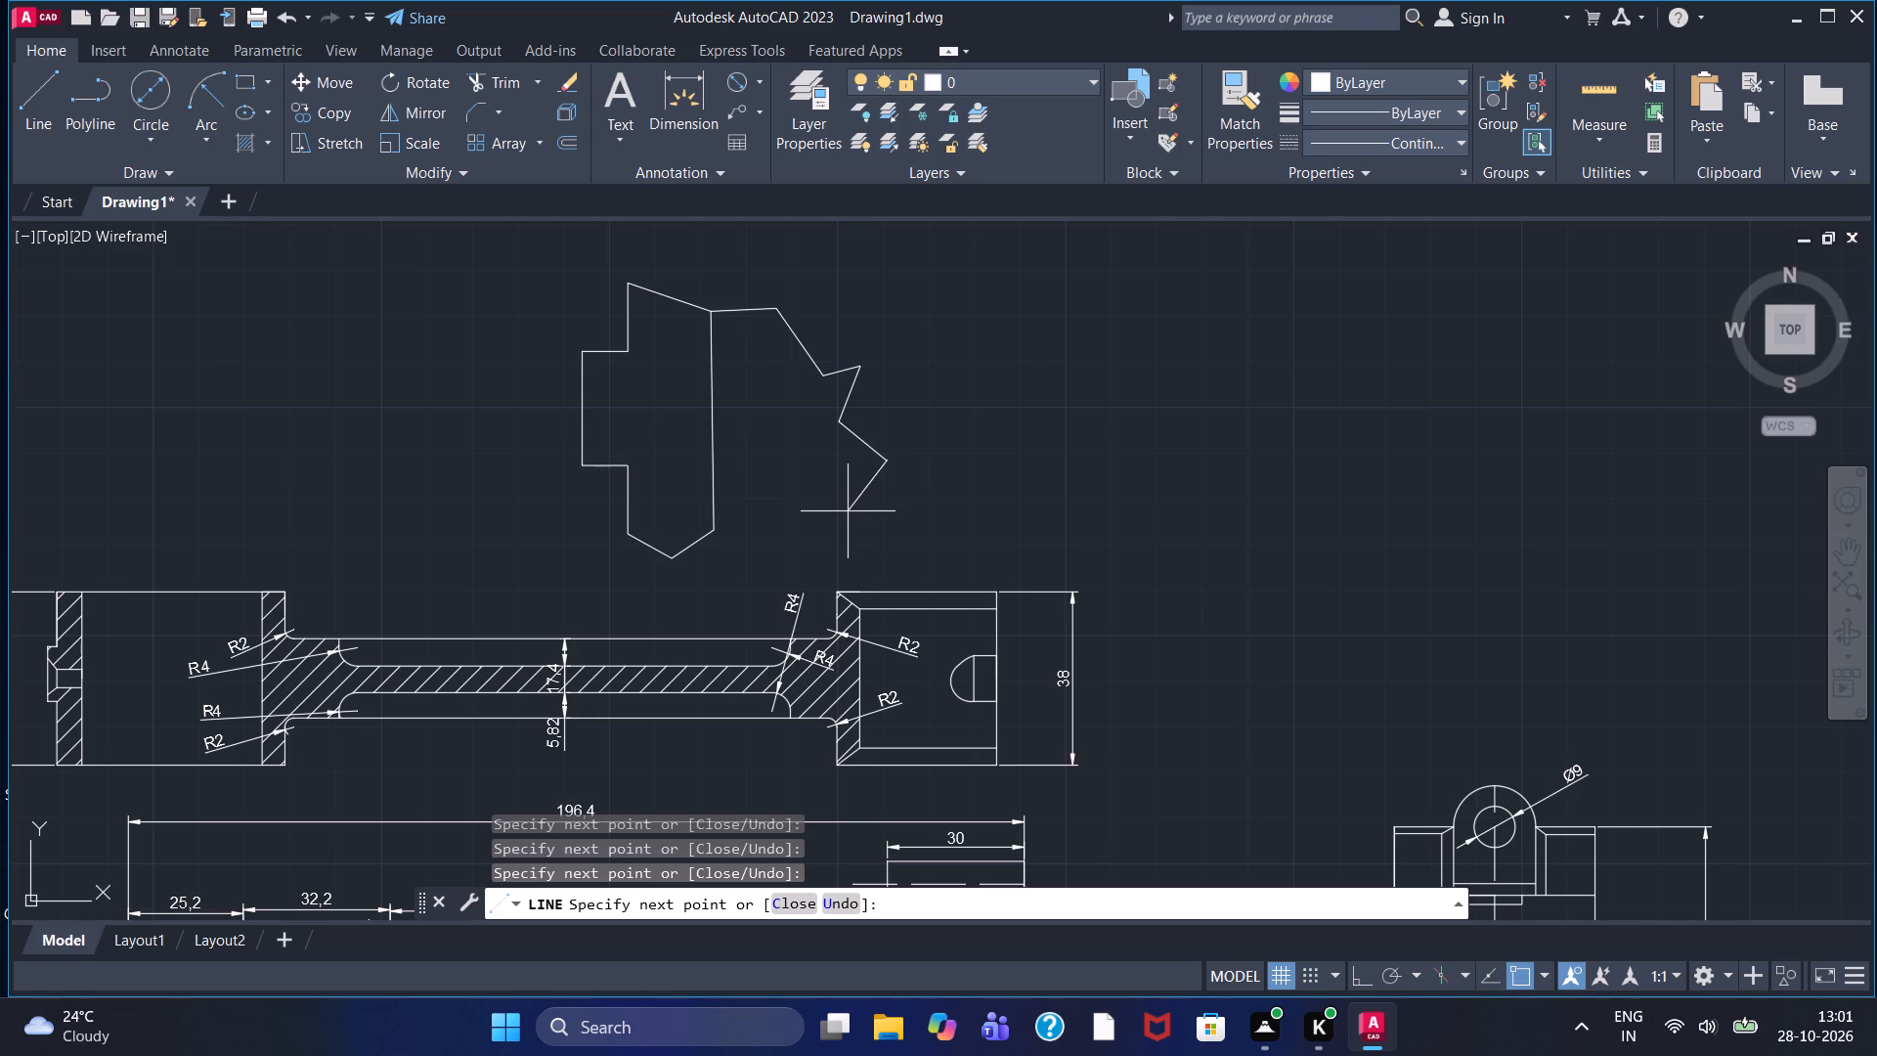
{"action": "left_click", "coordinate": [848, 511]}
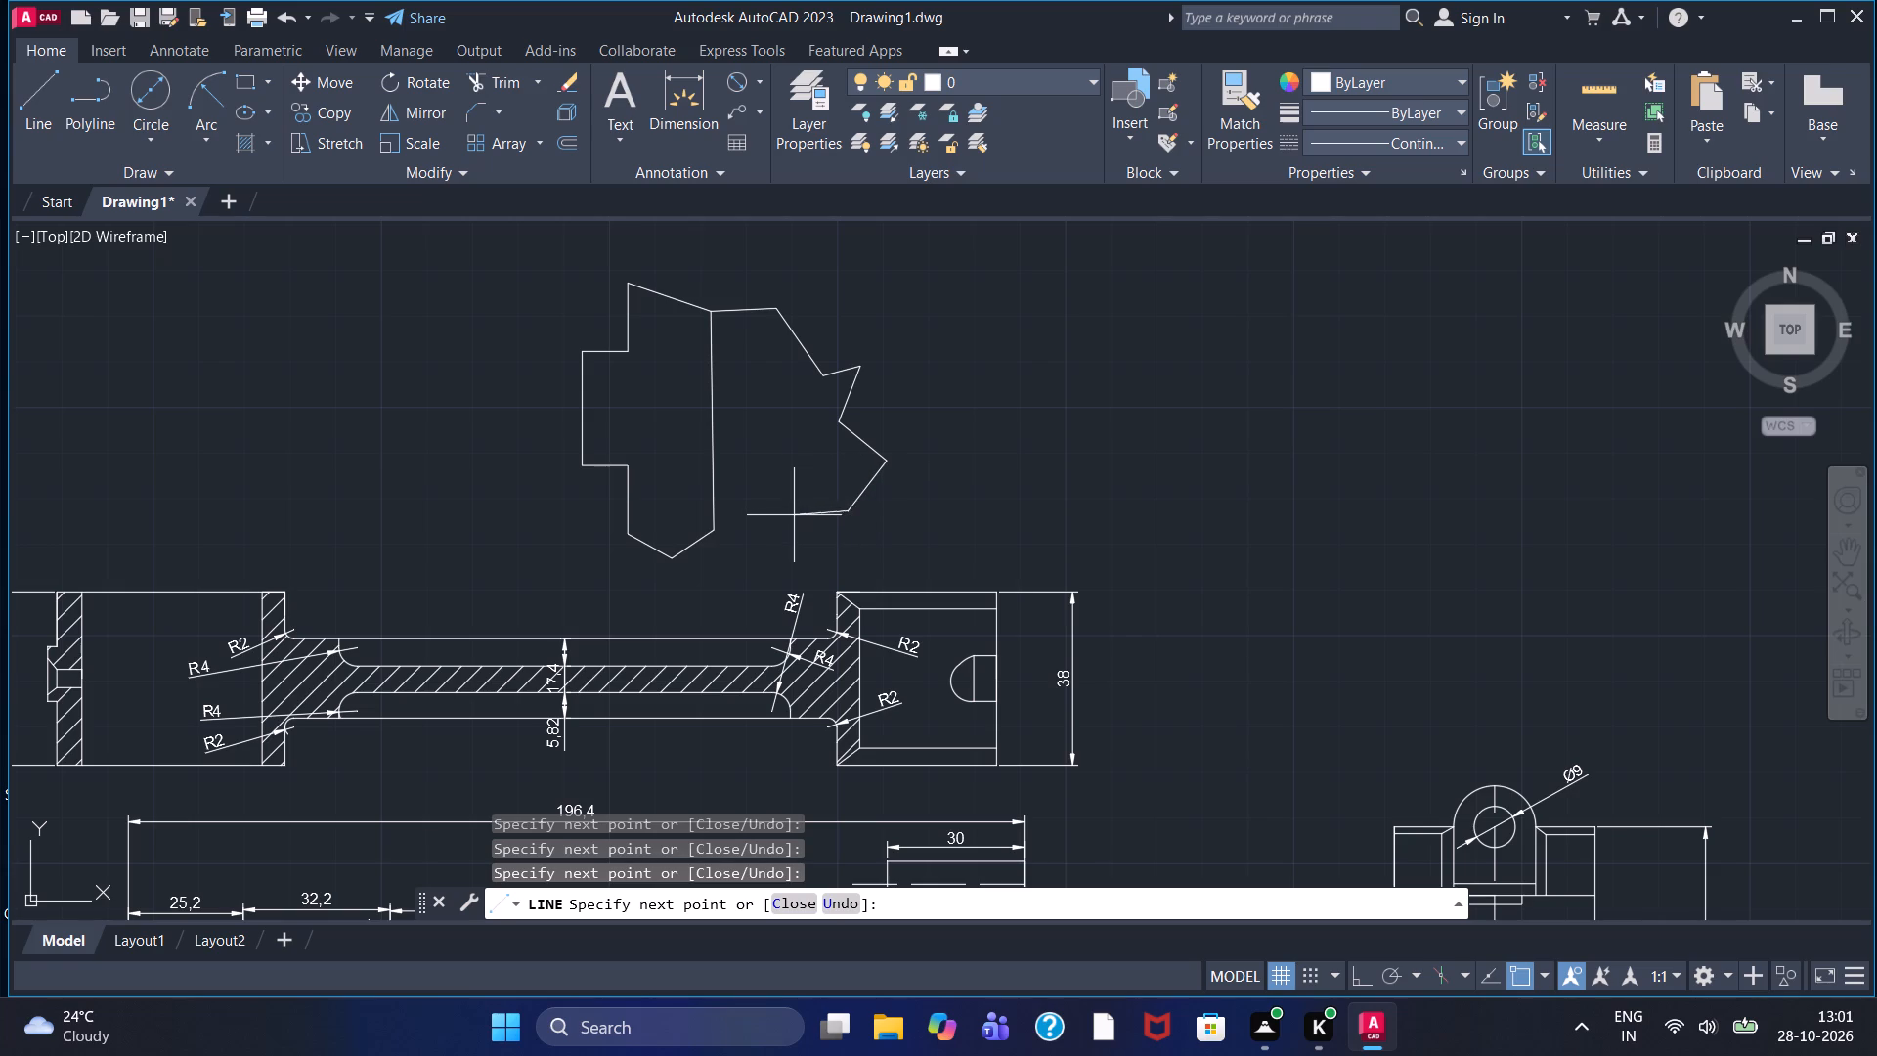
{"action": "left_click", "coordinate": [782, 497]}
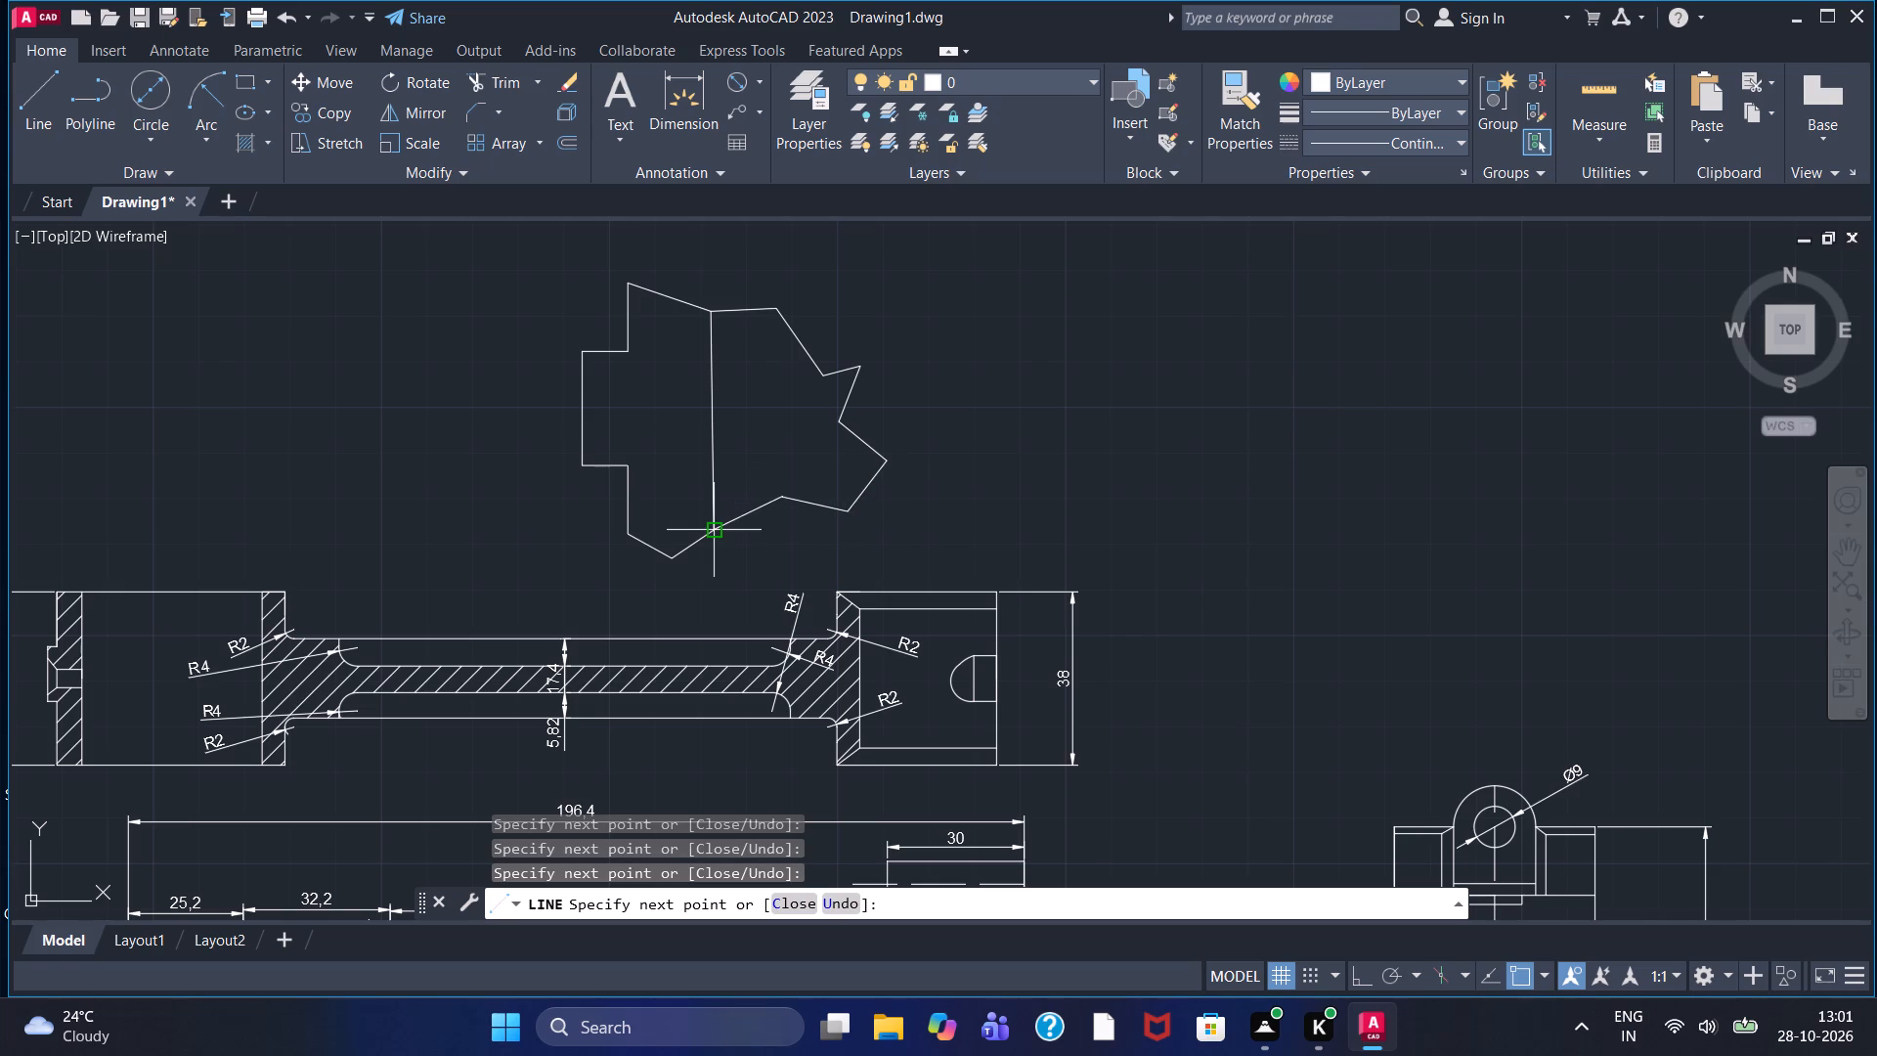
{"action": "left_click", "coordinate": [707, 533]}
{"action": "right_click", "coordinate": [738, 462]}
{"action": "left_click", "coordinate": [777, 472]}
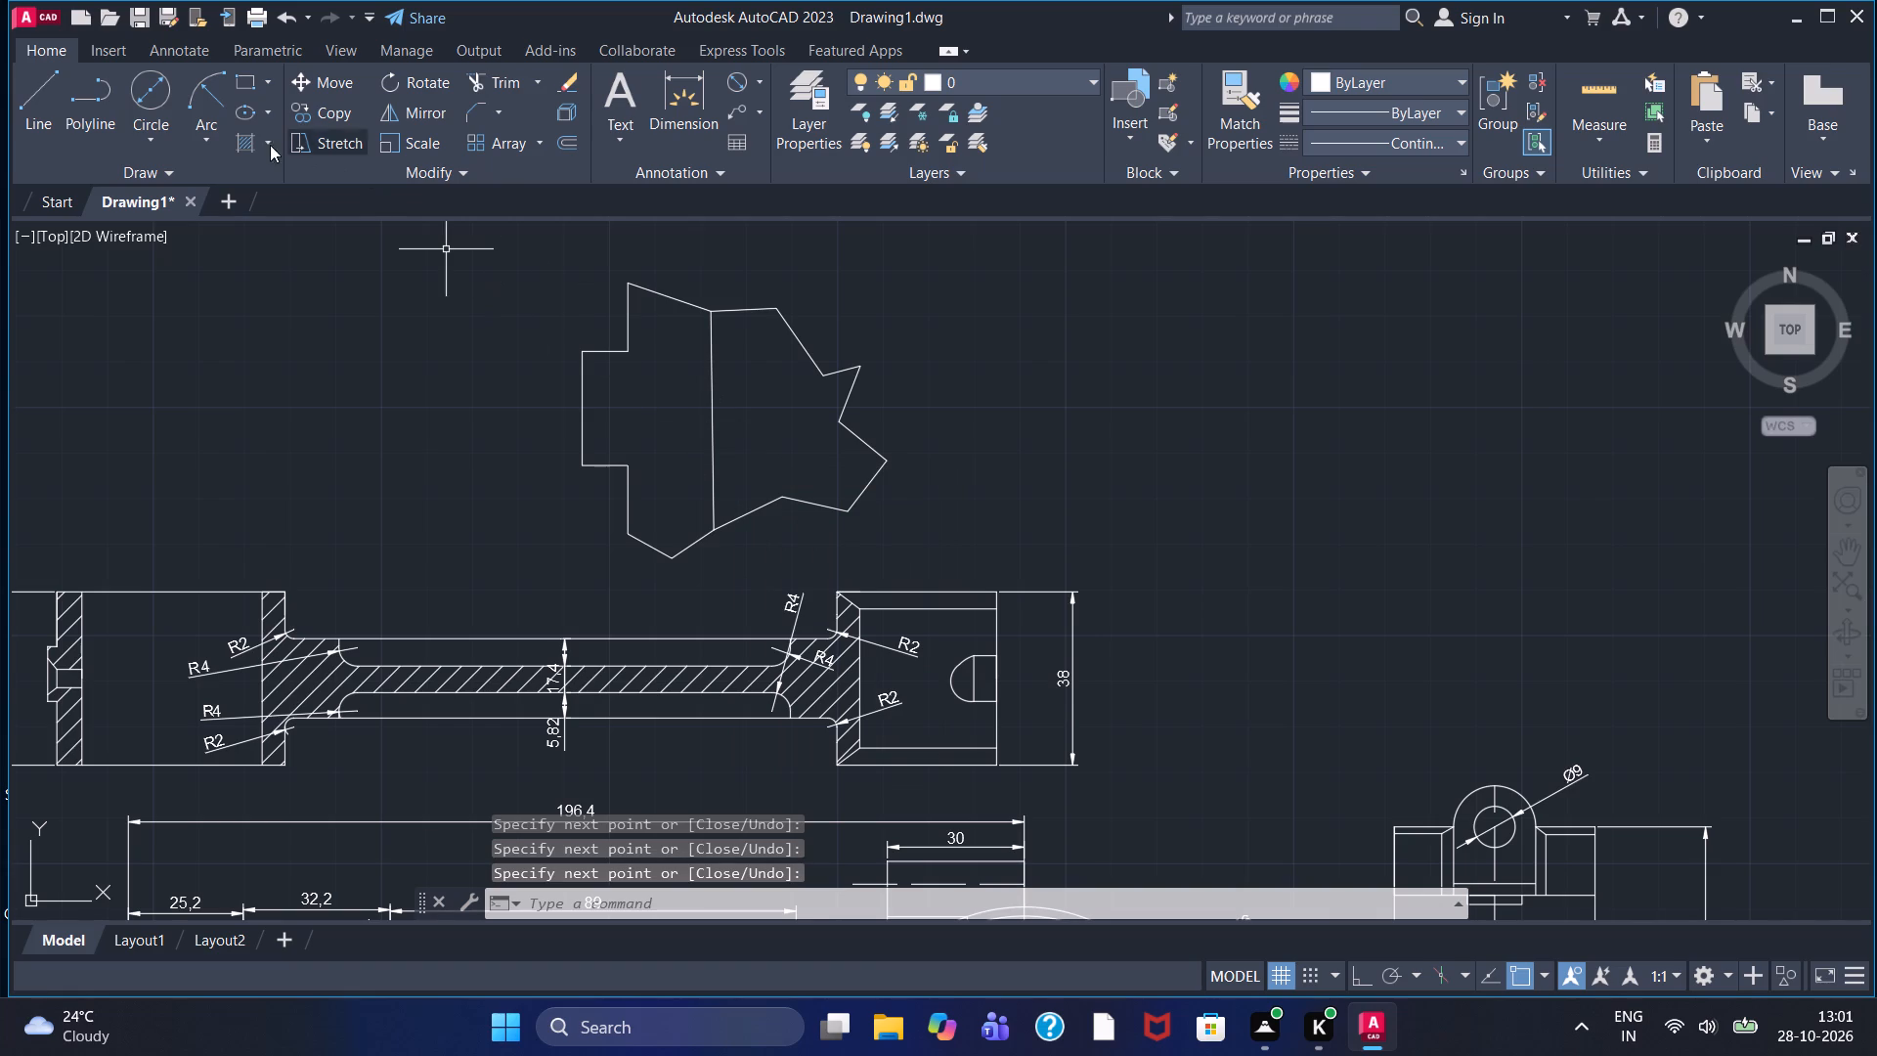
With Ortho on, draw lines from the right side's midpoint: 3.5 up, across to the left edge's midpoint, 7 down, and back past the right side.
{"action": "left_click", "coordinate": [41, 110]}
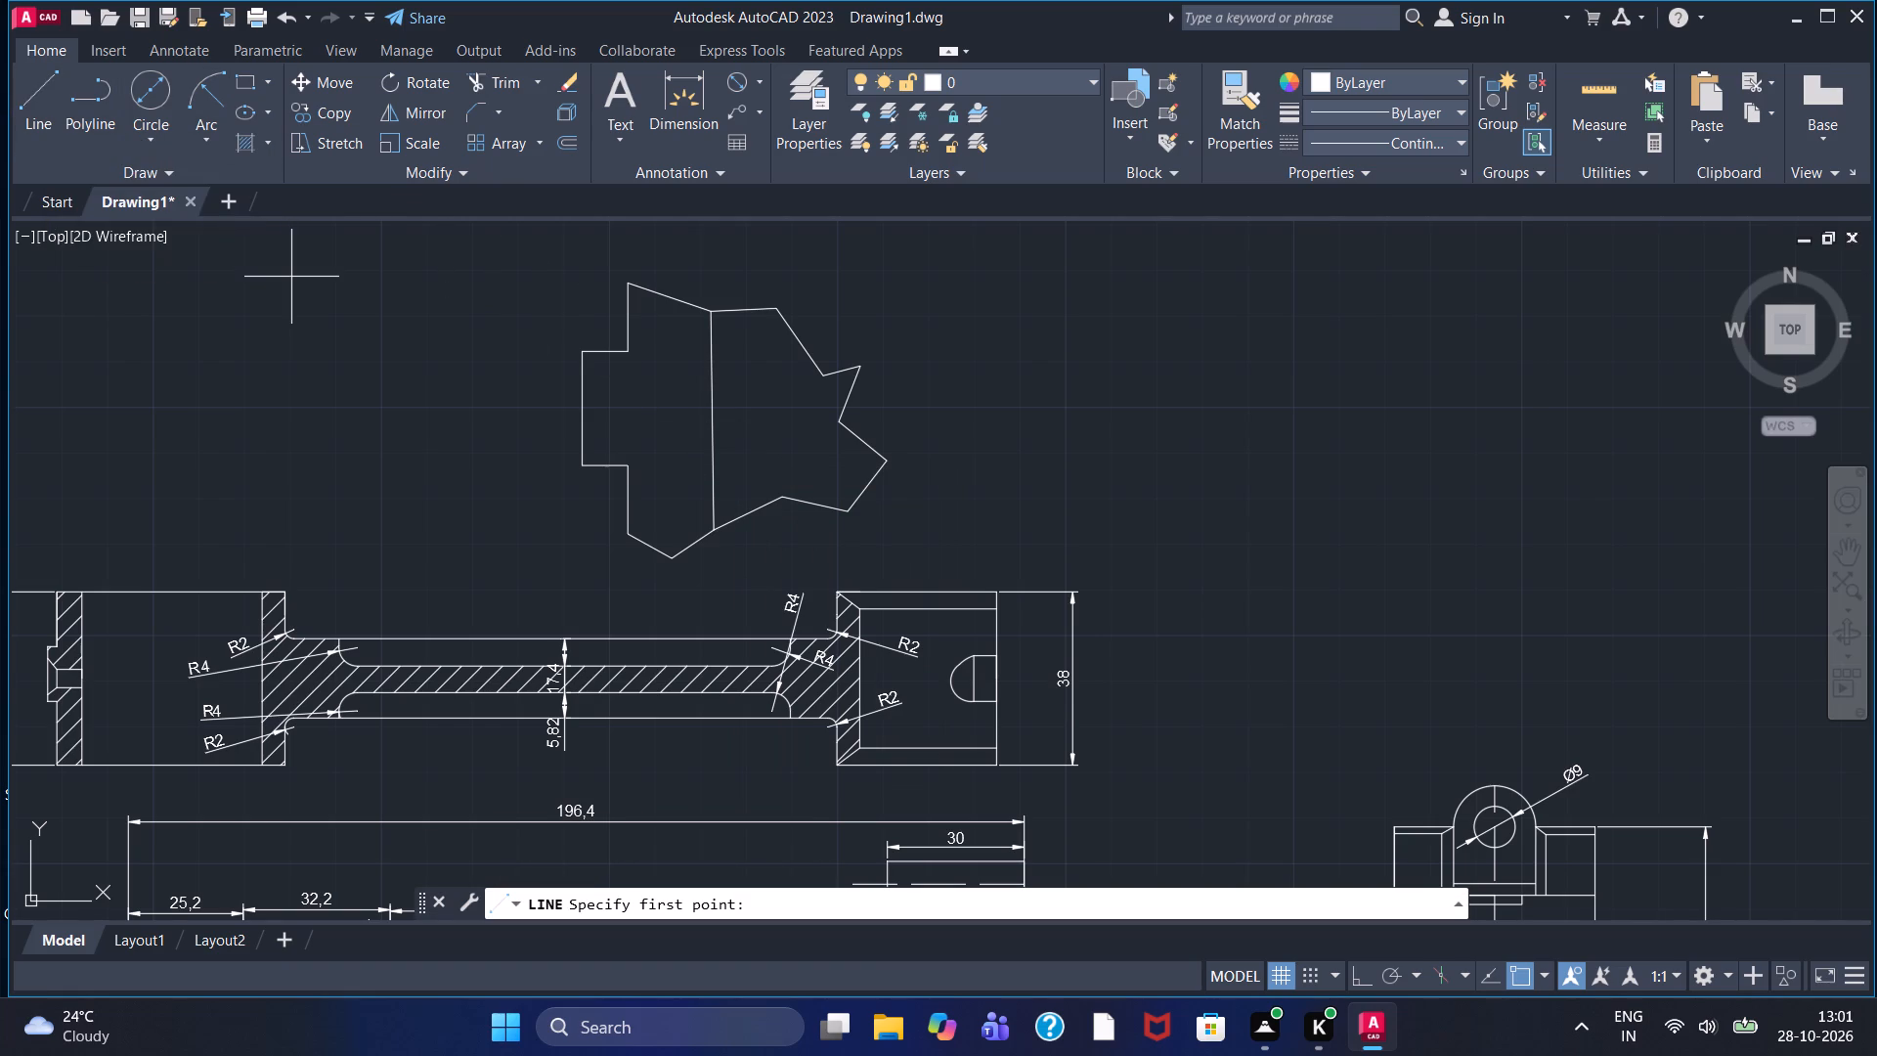
{"action": "key", "text": "F8"}
{"action": "left_click", "coordinate": [716, 418]}
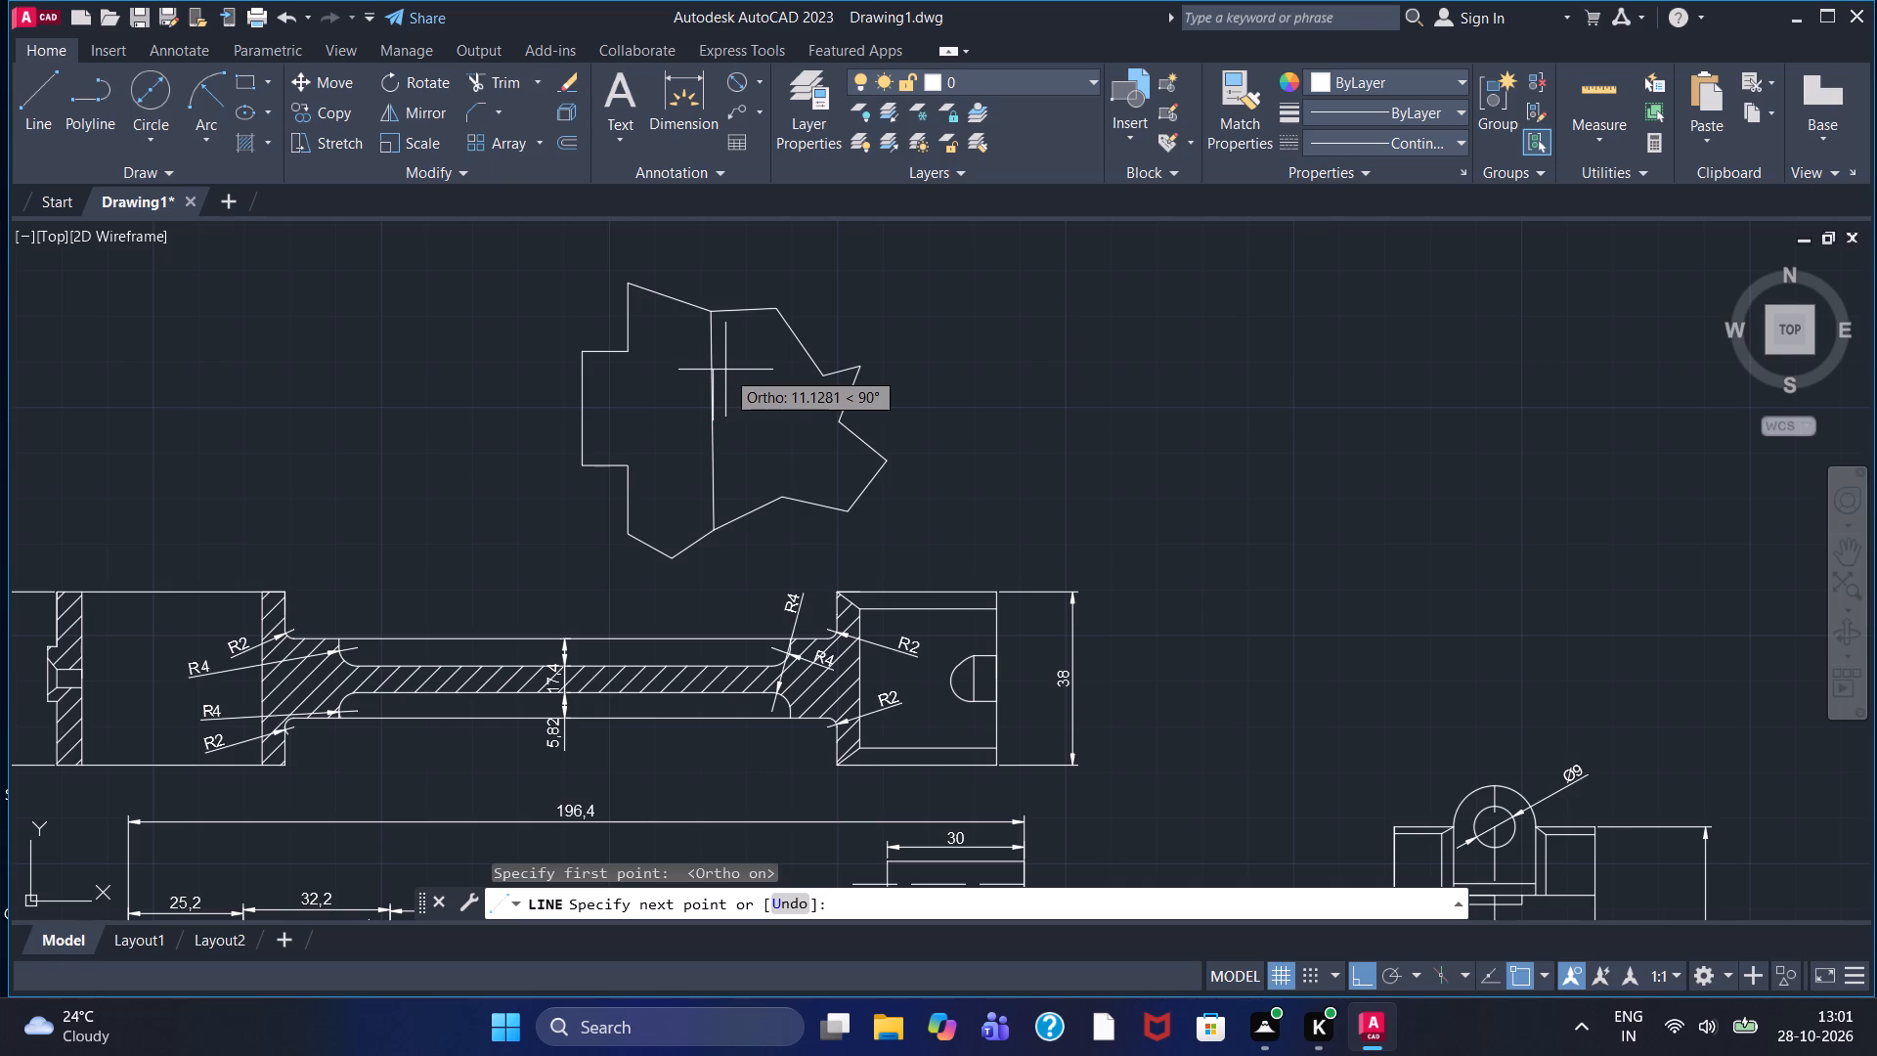
{"action": "type", "text": "3.5"}
{"action": "key", "text": "Return"}
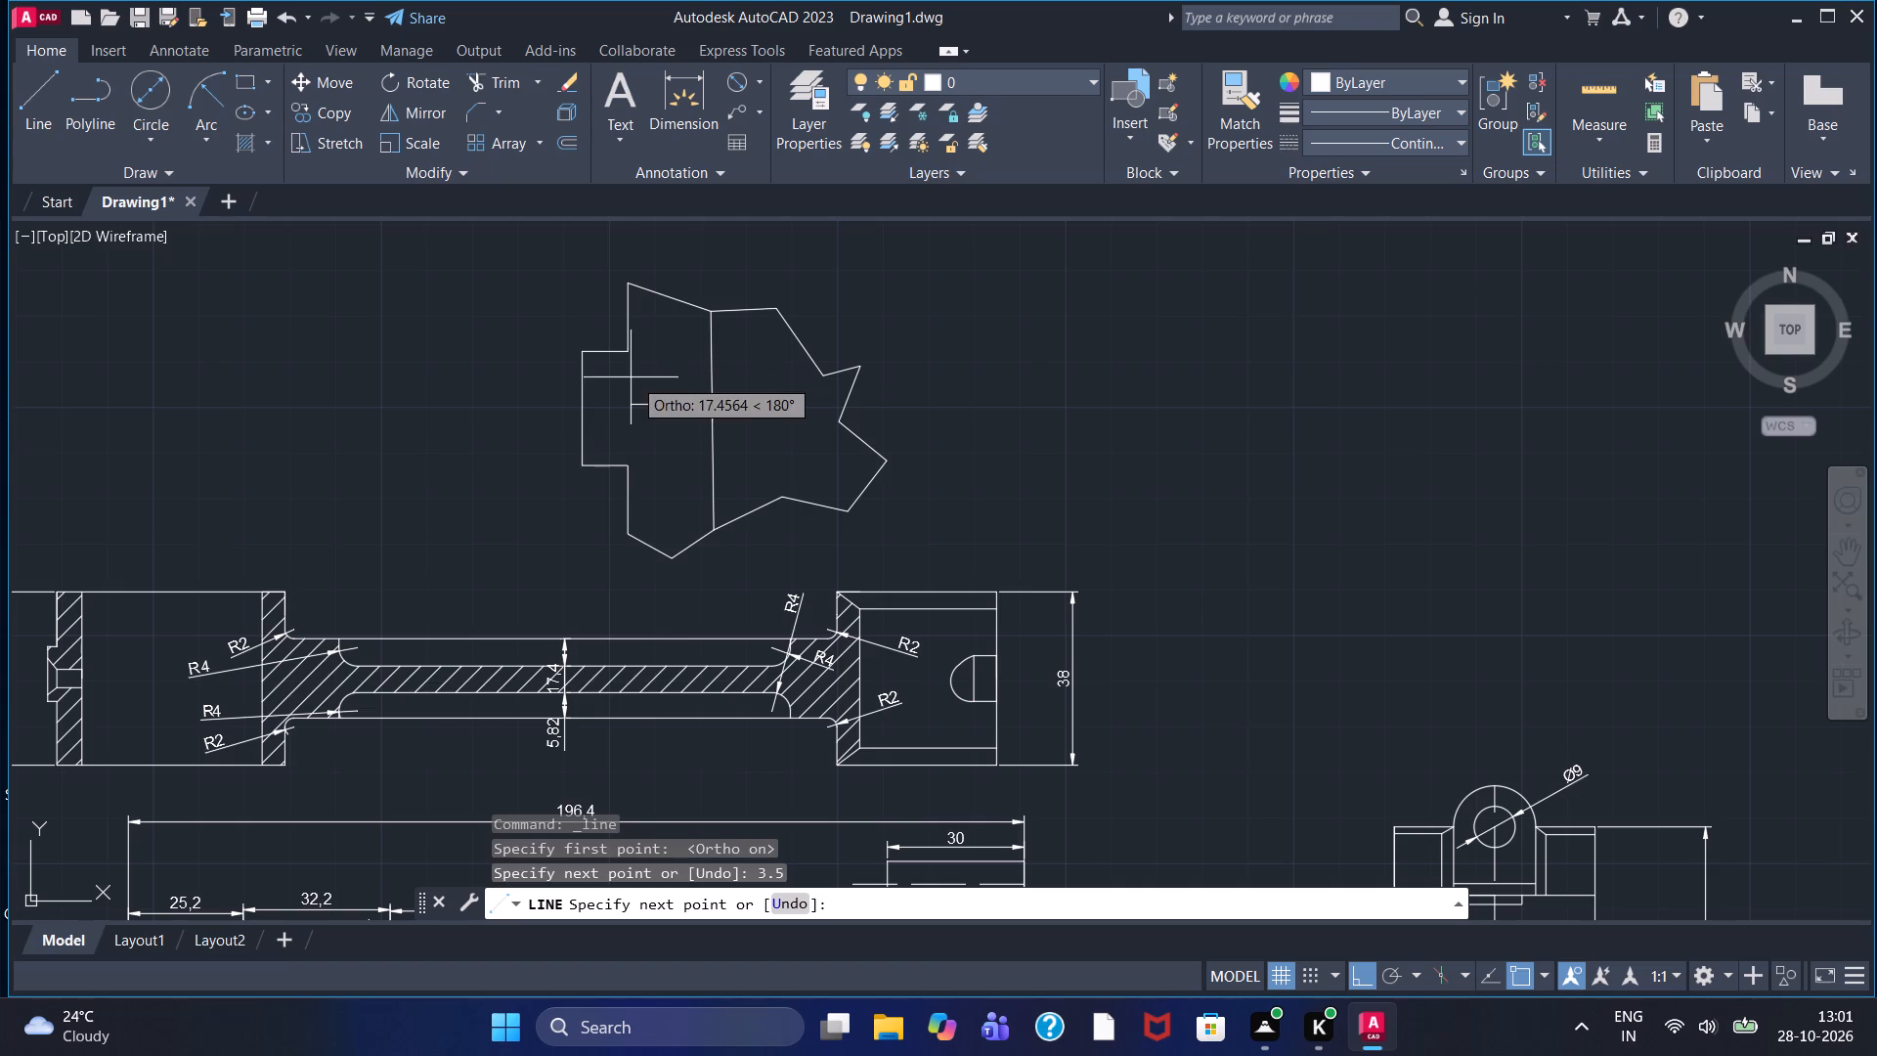
{"action": "left_click", "coordinate": [576, 393]}
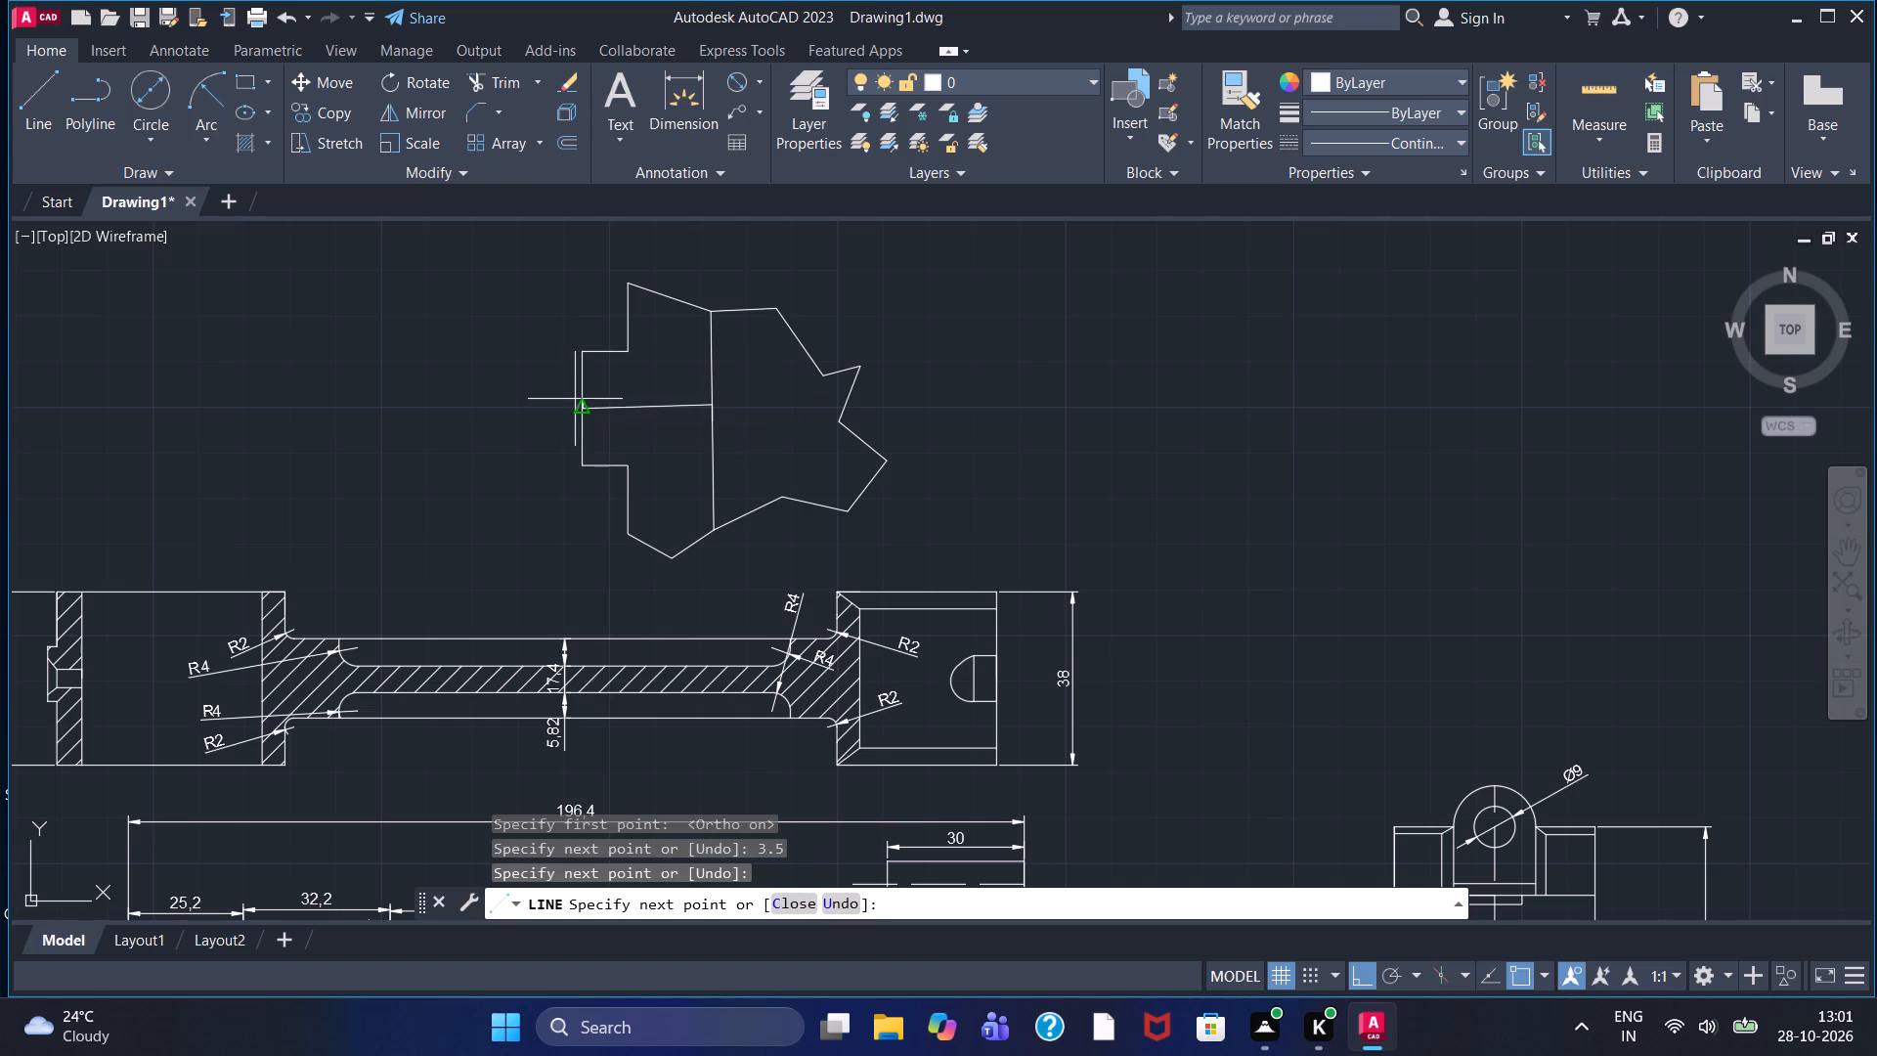
{"action": "key", "text": "7"}
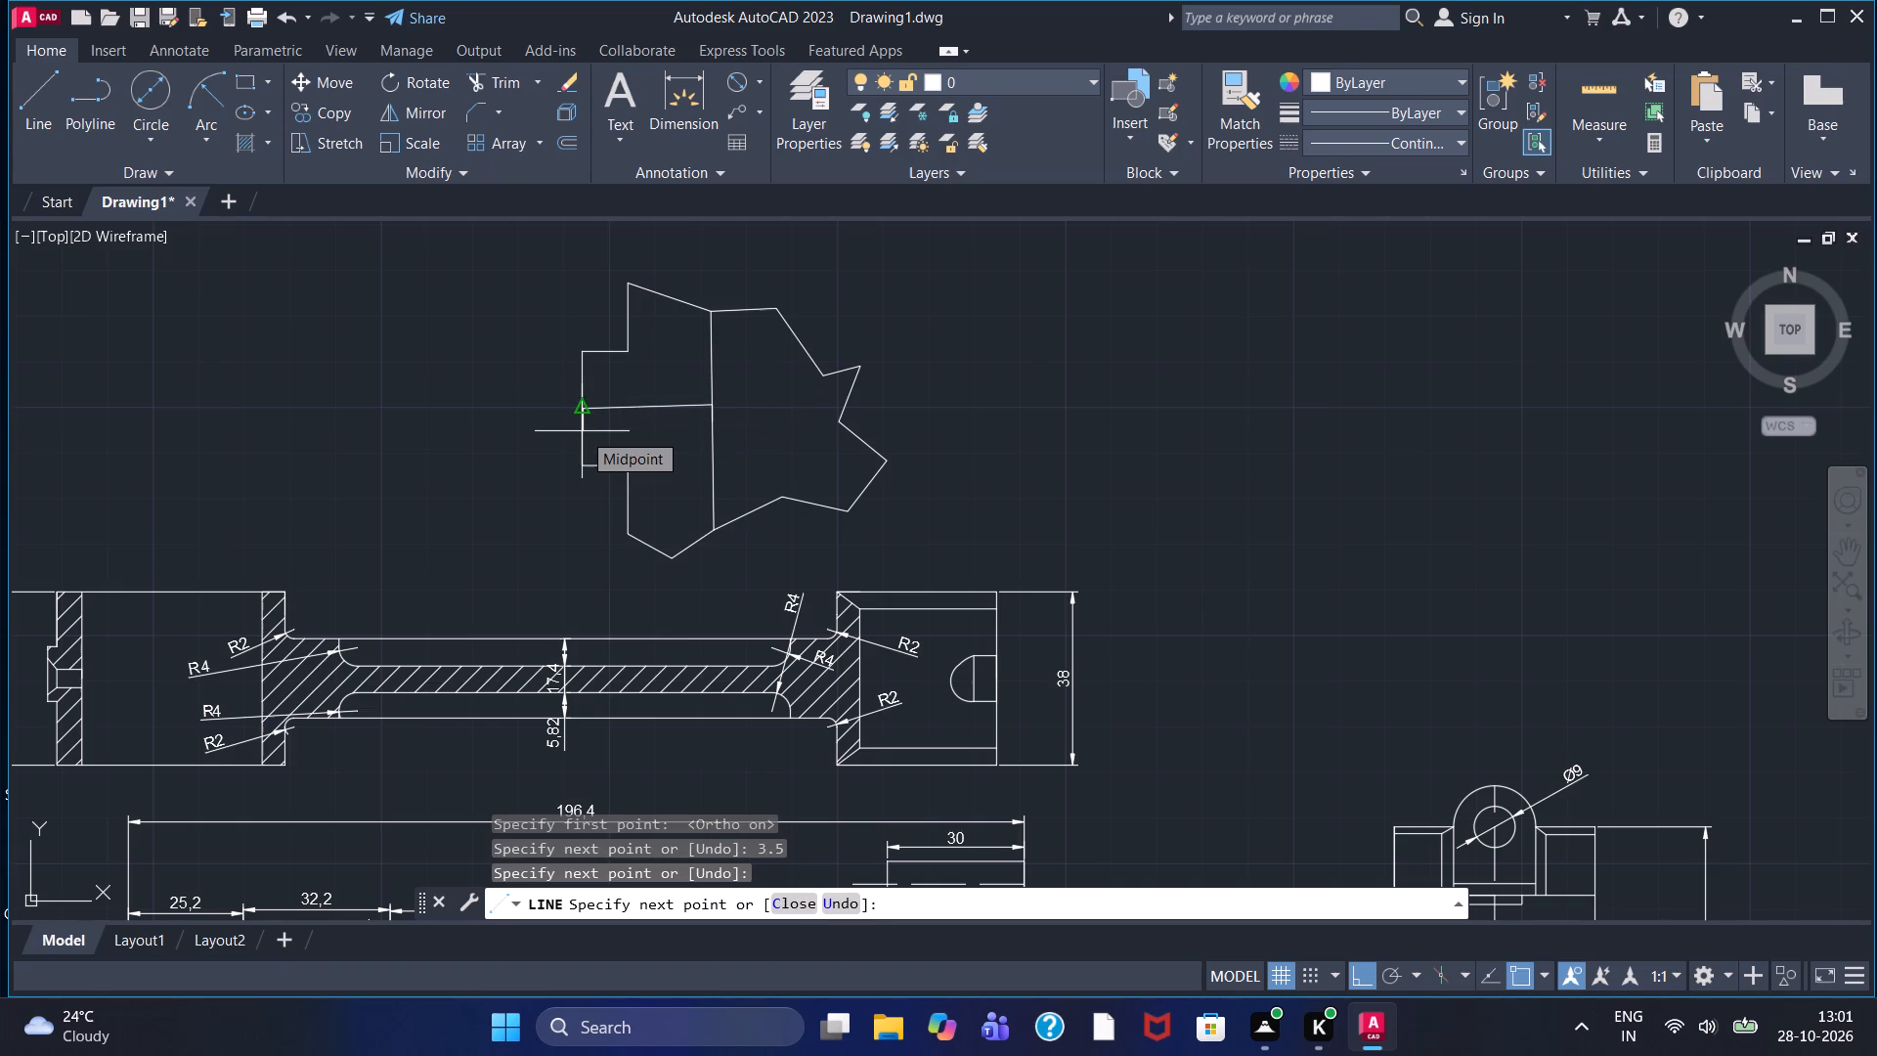
{"action": "key", "text": "Return"}
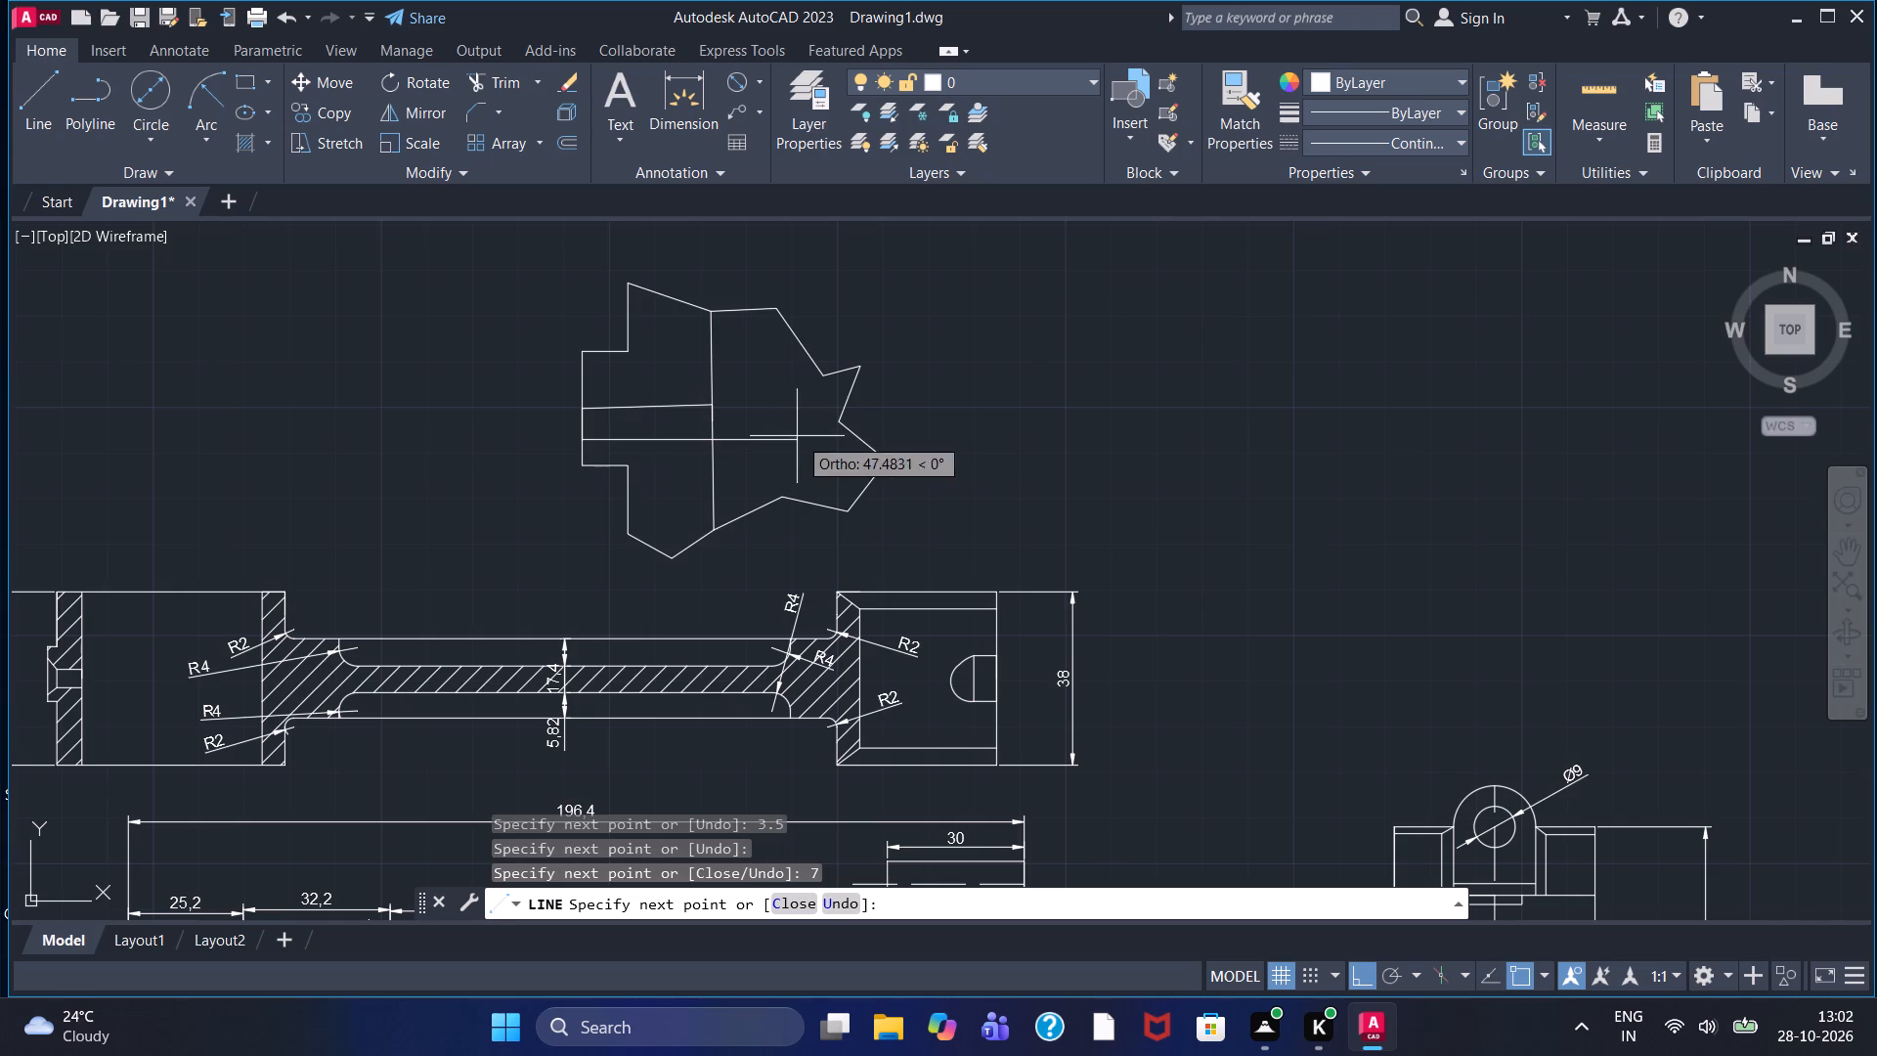
{"action": "left_click", "coordinate": [738, 429]}
{"action": "right_click", "coordinate": [738, 429]}
{"action": "left_click", "coordinate": [751, 442]}
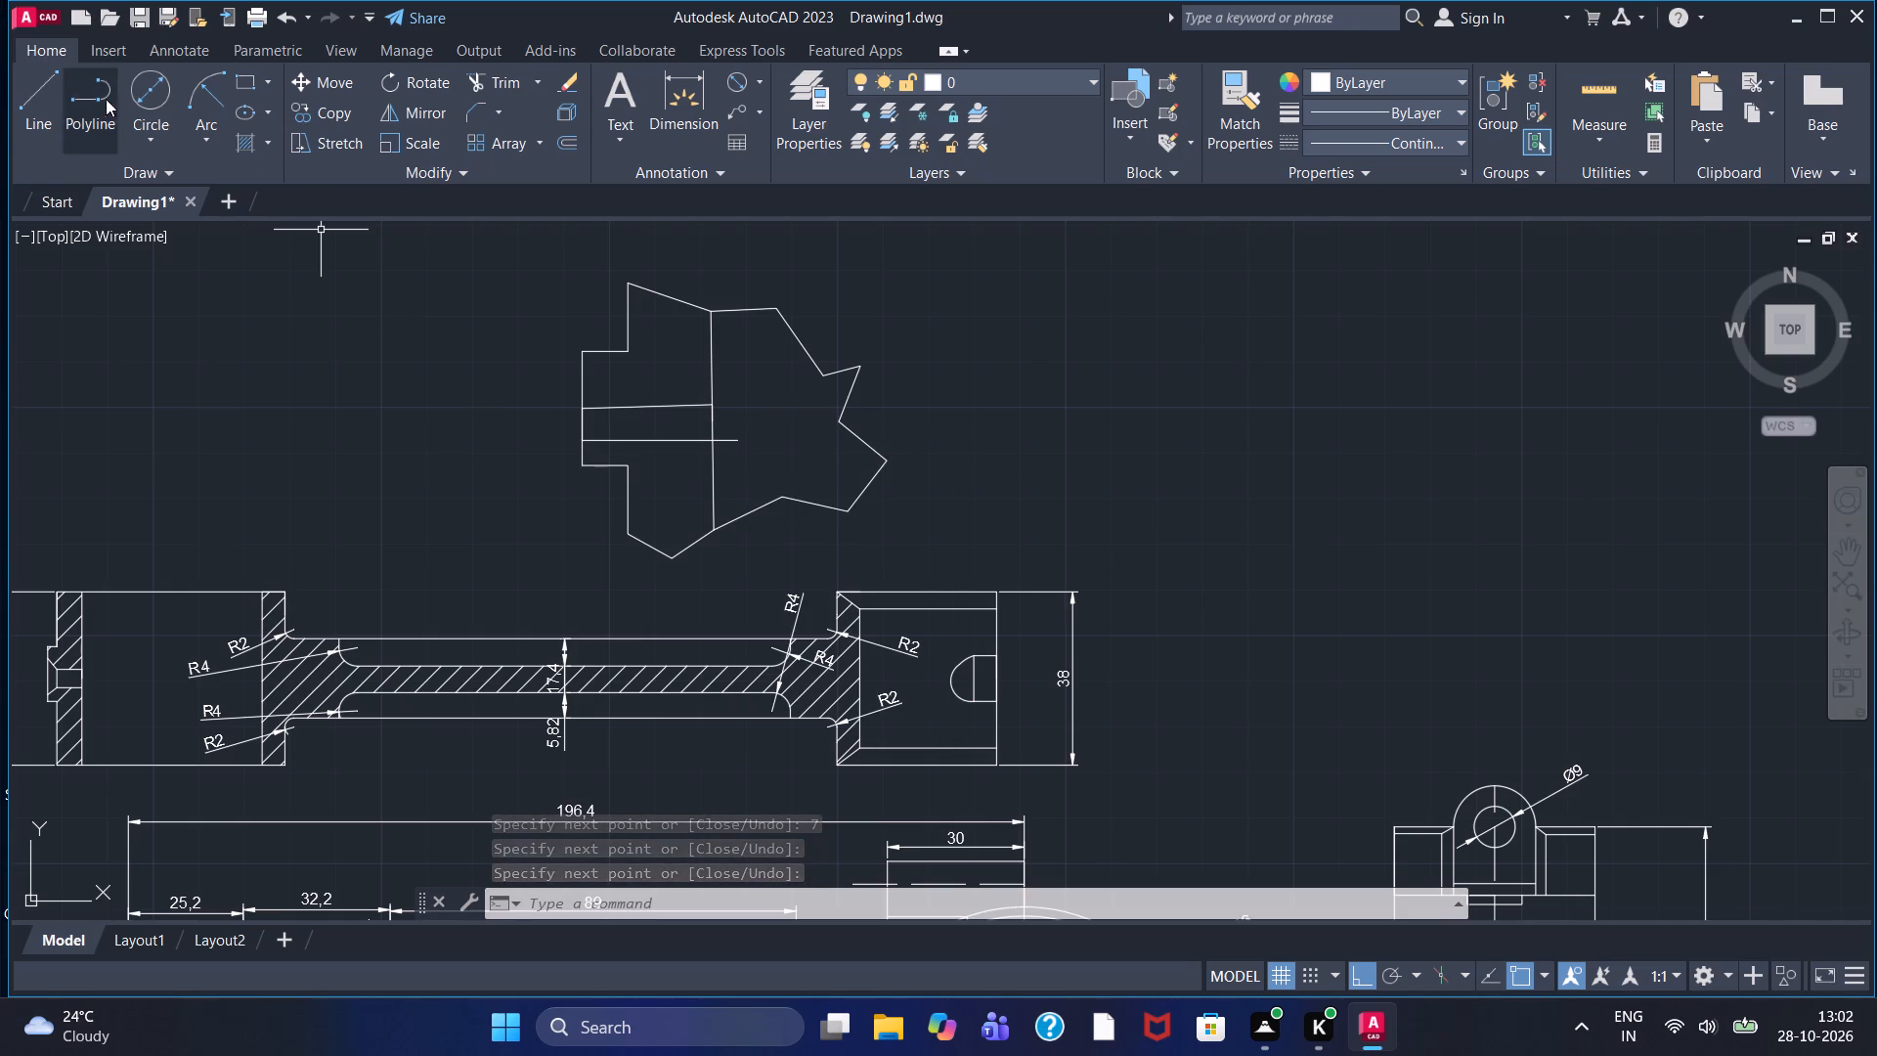
Draw a vertical line joining the two inner corners of the stepped left side.
{"action": "left_click", "coordinate": [37, 104]}
{"action": "left_click_drag", "start_coordinate": [619, 348], "coordinate": [619, 360]}
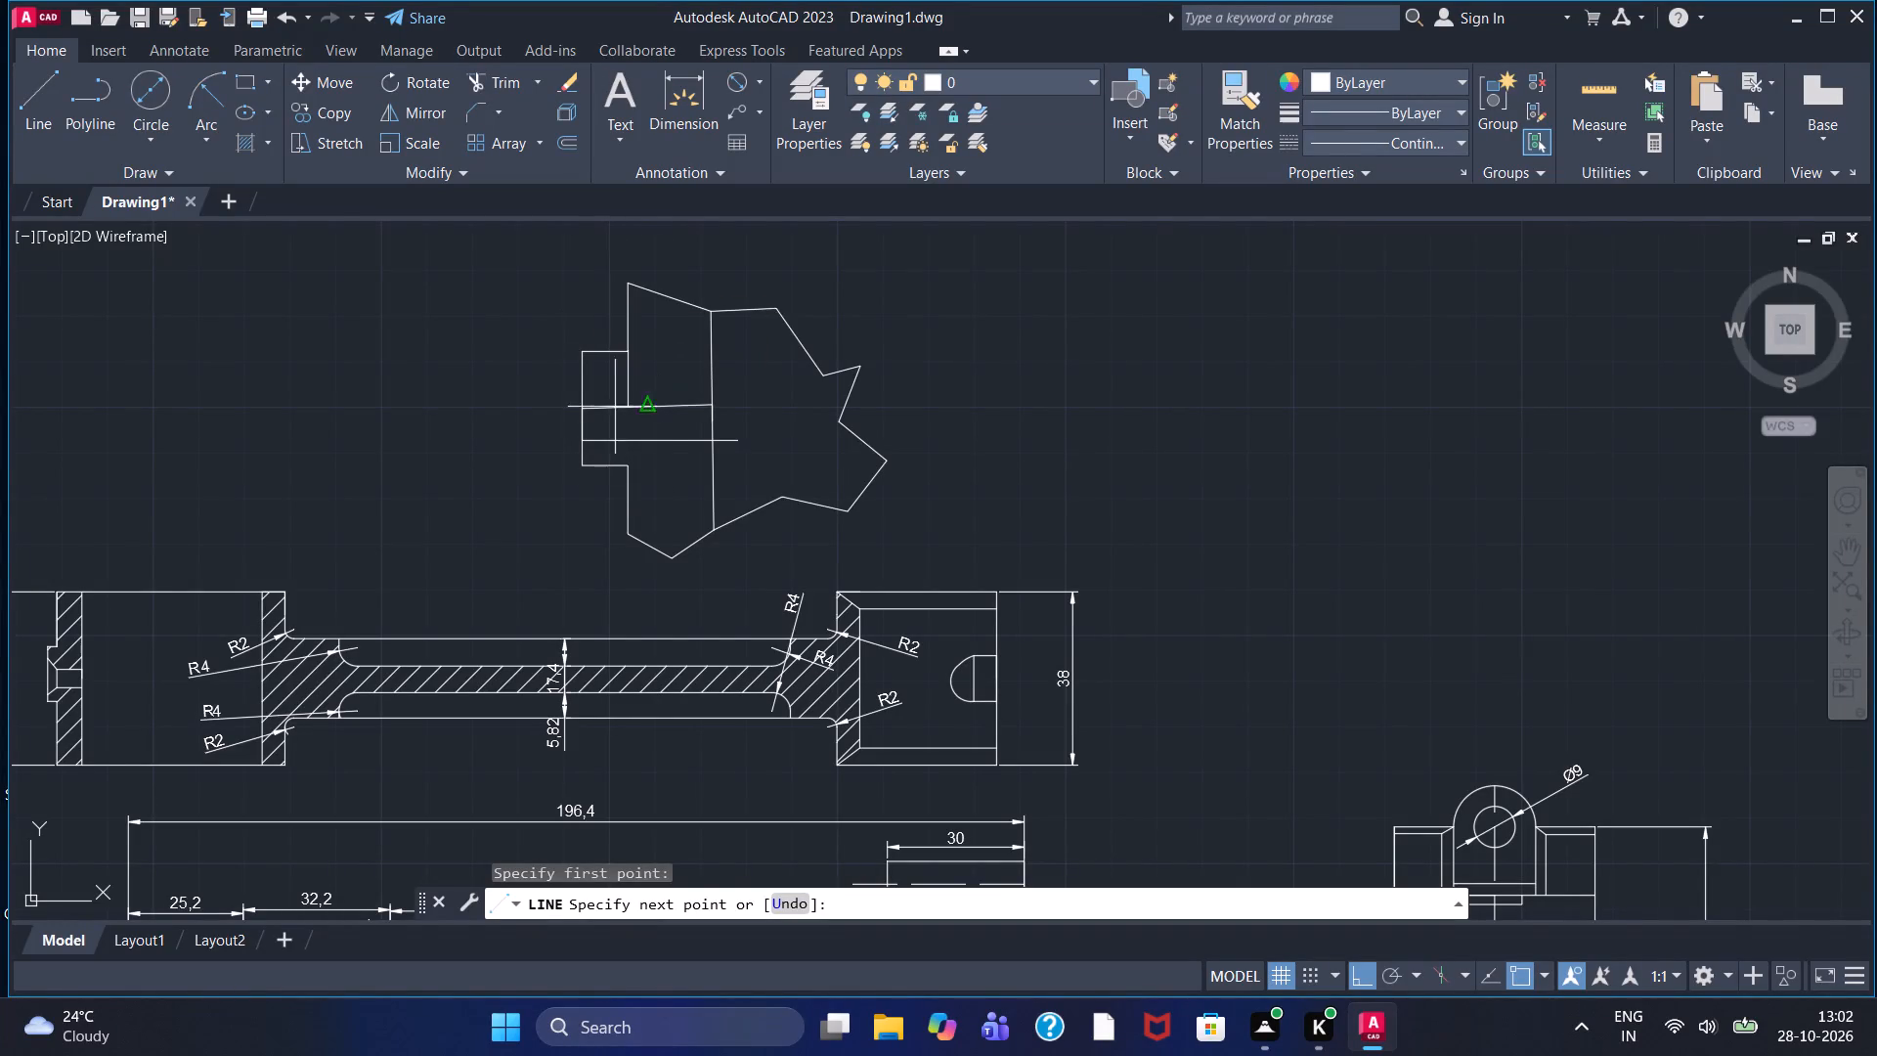
{"action": "double_click", "coordinate": [627, 468]}
{"action": "right_click", "coordinate": [627, 468]}
{"action": "left_click", "coordinate": [660, 480]}
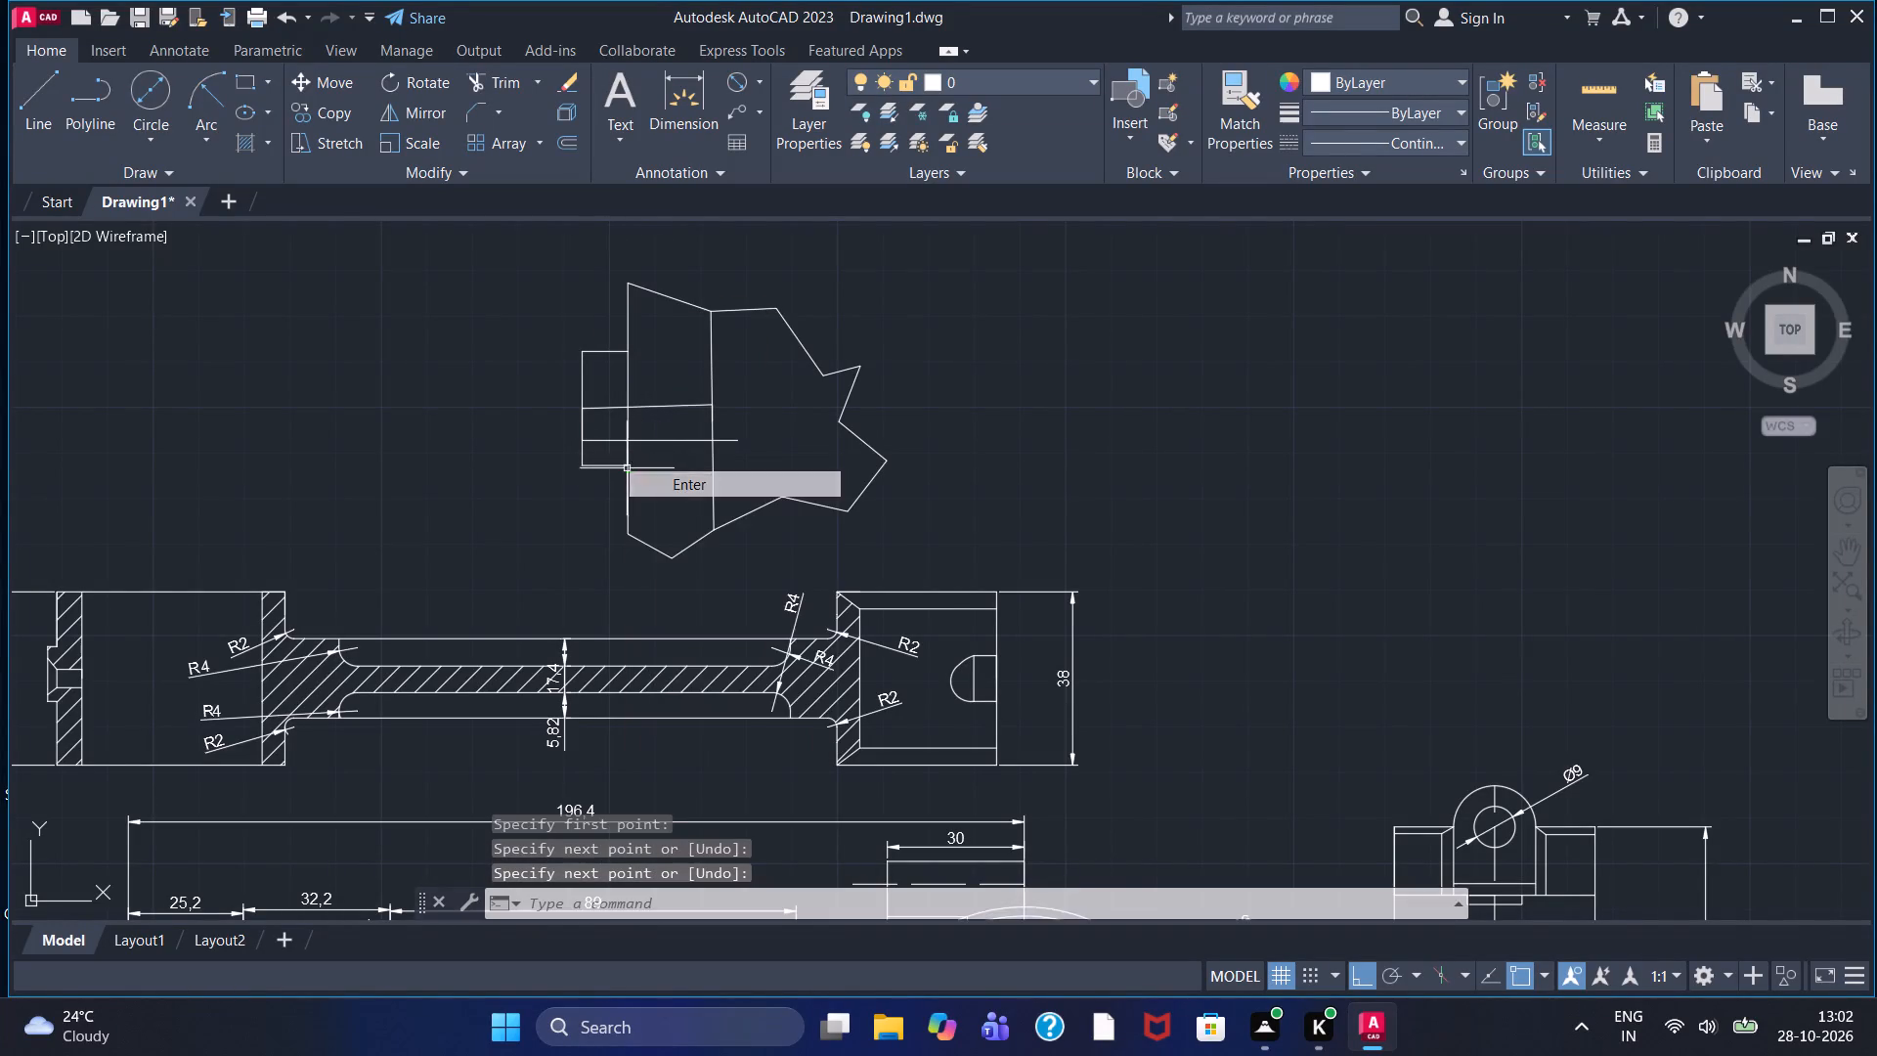
Trim the vertical line above and below the slot and the slot lines beyond it and the outline's right side, leaving a closed slot.
{"action": "scroll", "coordinate": [659, 422], "scroll_direction": "up", "scroll_amount": 2}
{"action": "middle_click_drag", "start_coordinate": [637, 410], "coordinate": [709, 351]}
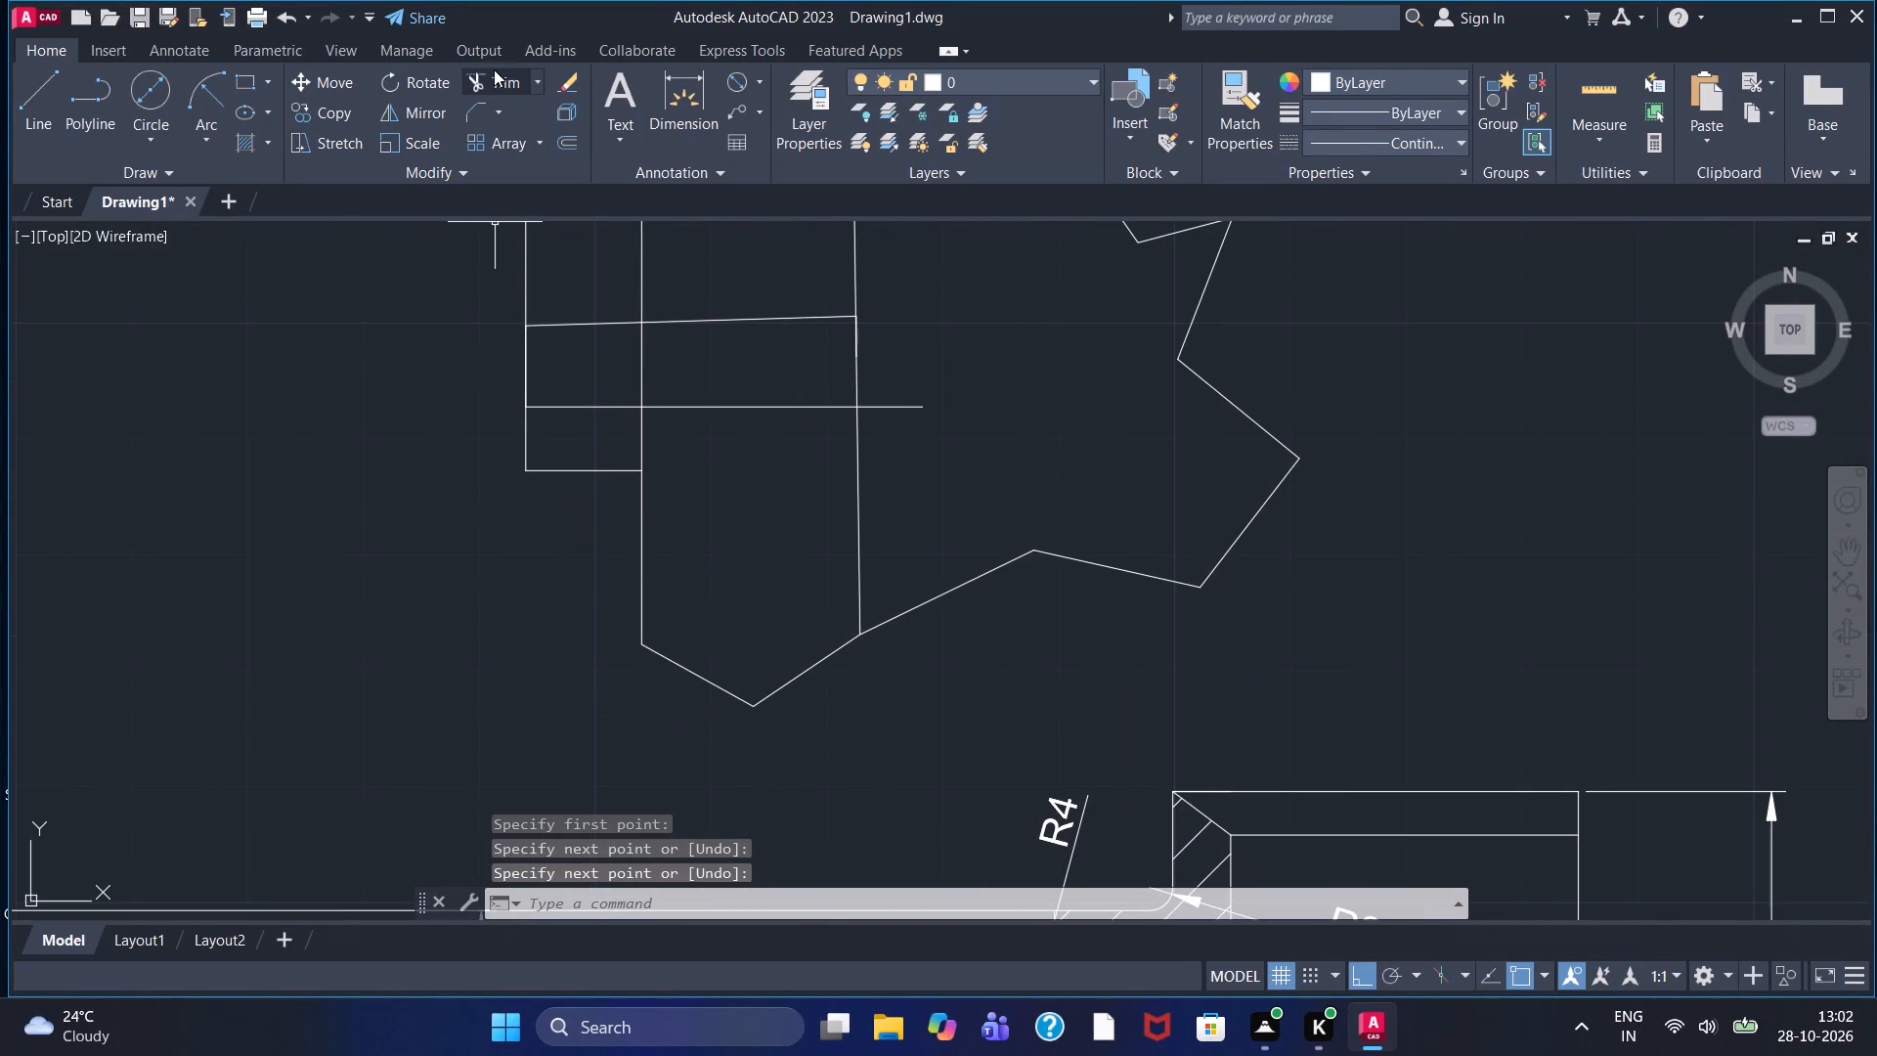
{"action": "left_click", "coordinate": [494, 69]}
{"action": "left_click", "coordinate": [645, 258]}
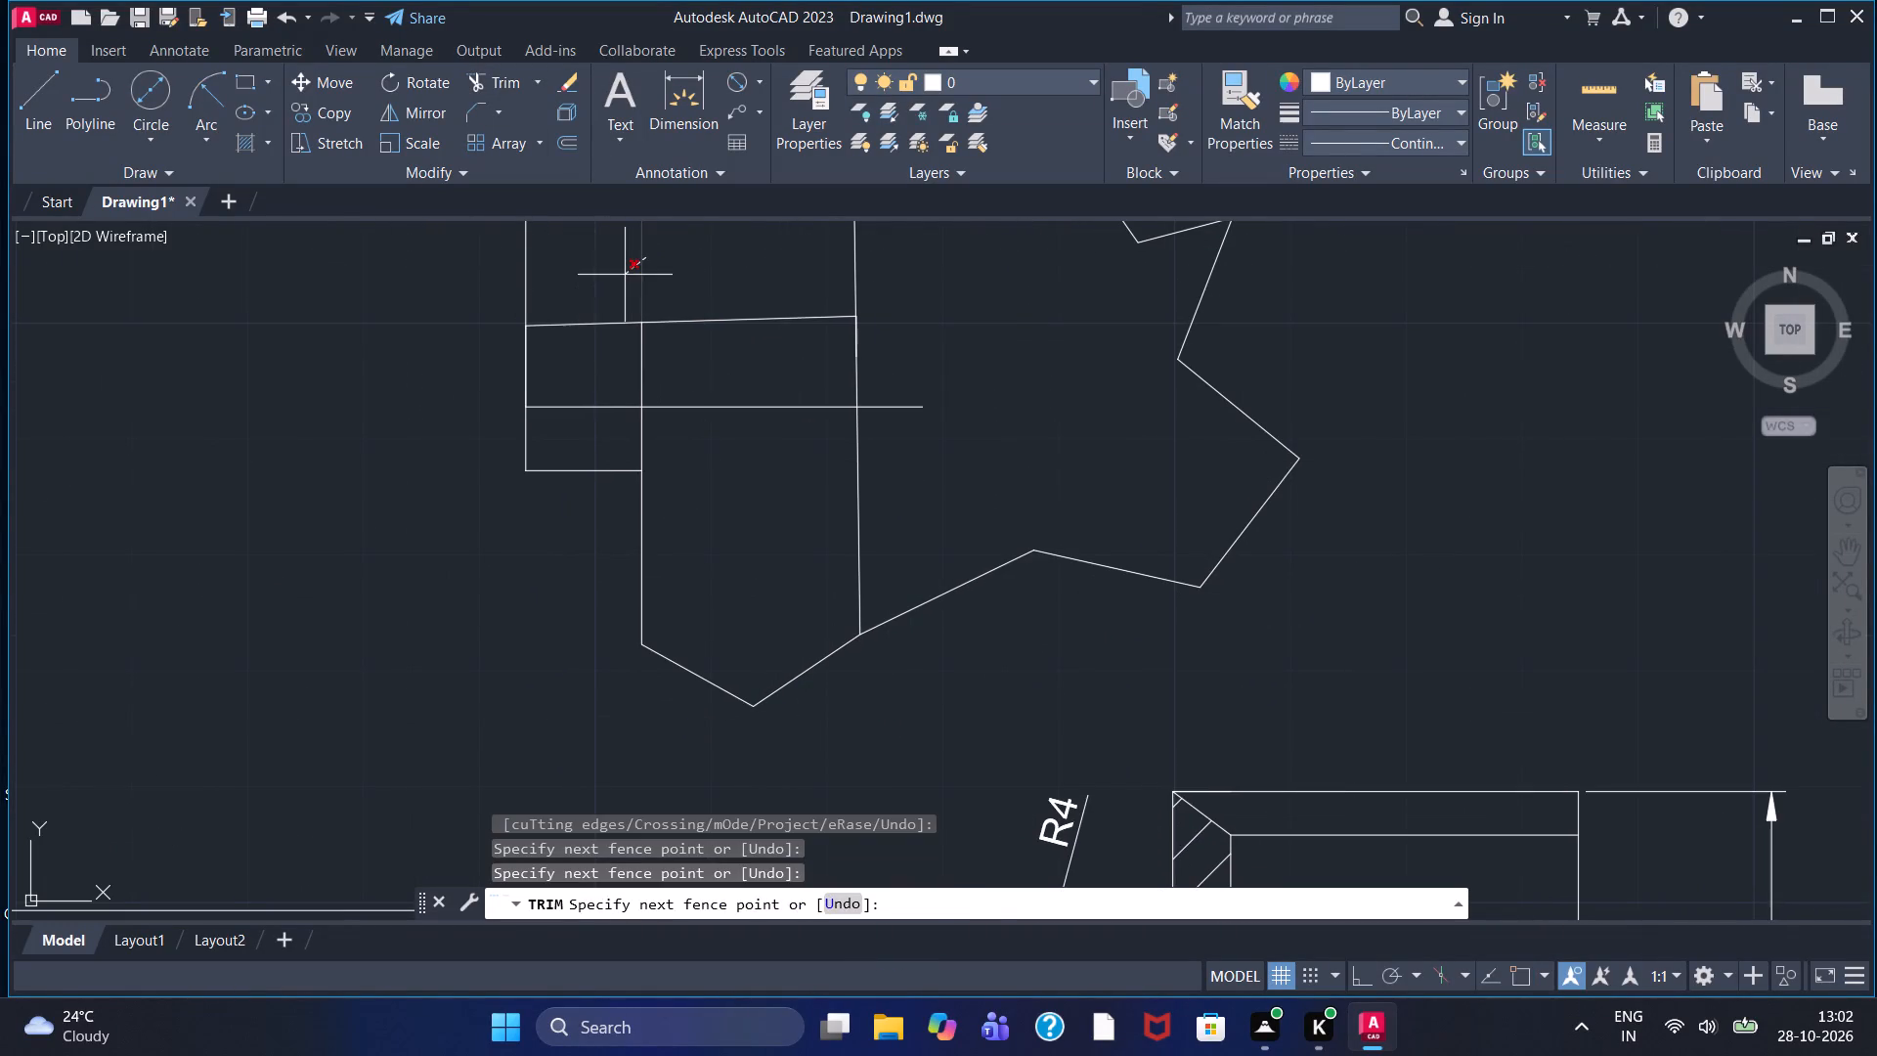
{"action": "left_click", "coordinate": [625, 275]}
{"action": "left_click_drag", "start_coordinate": [595, 297], "coordinate": [580, 416]}
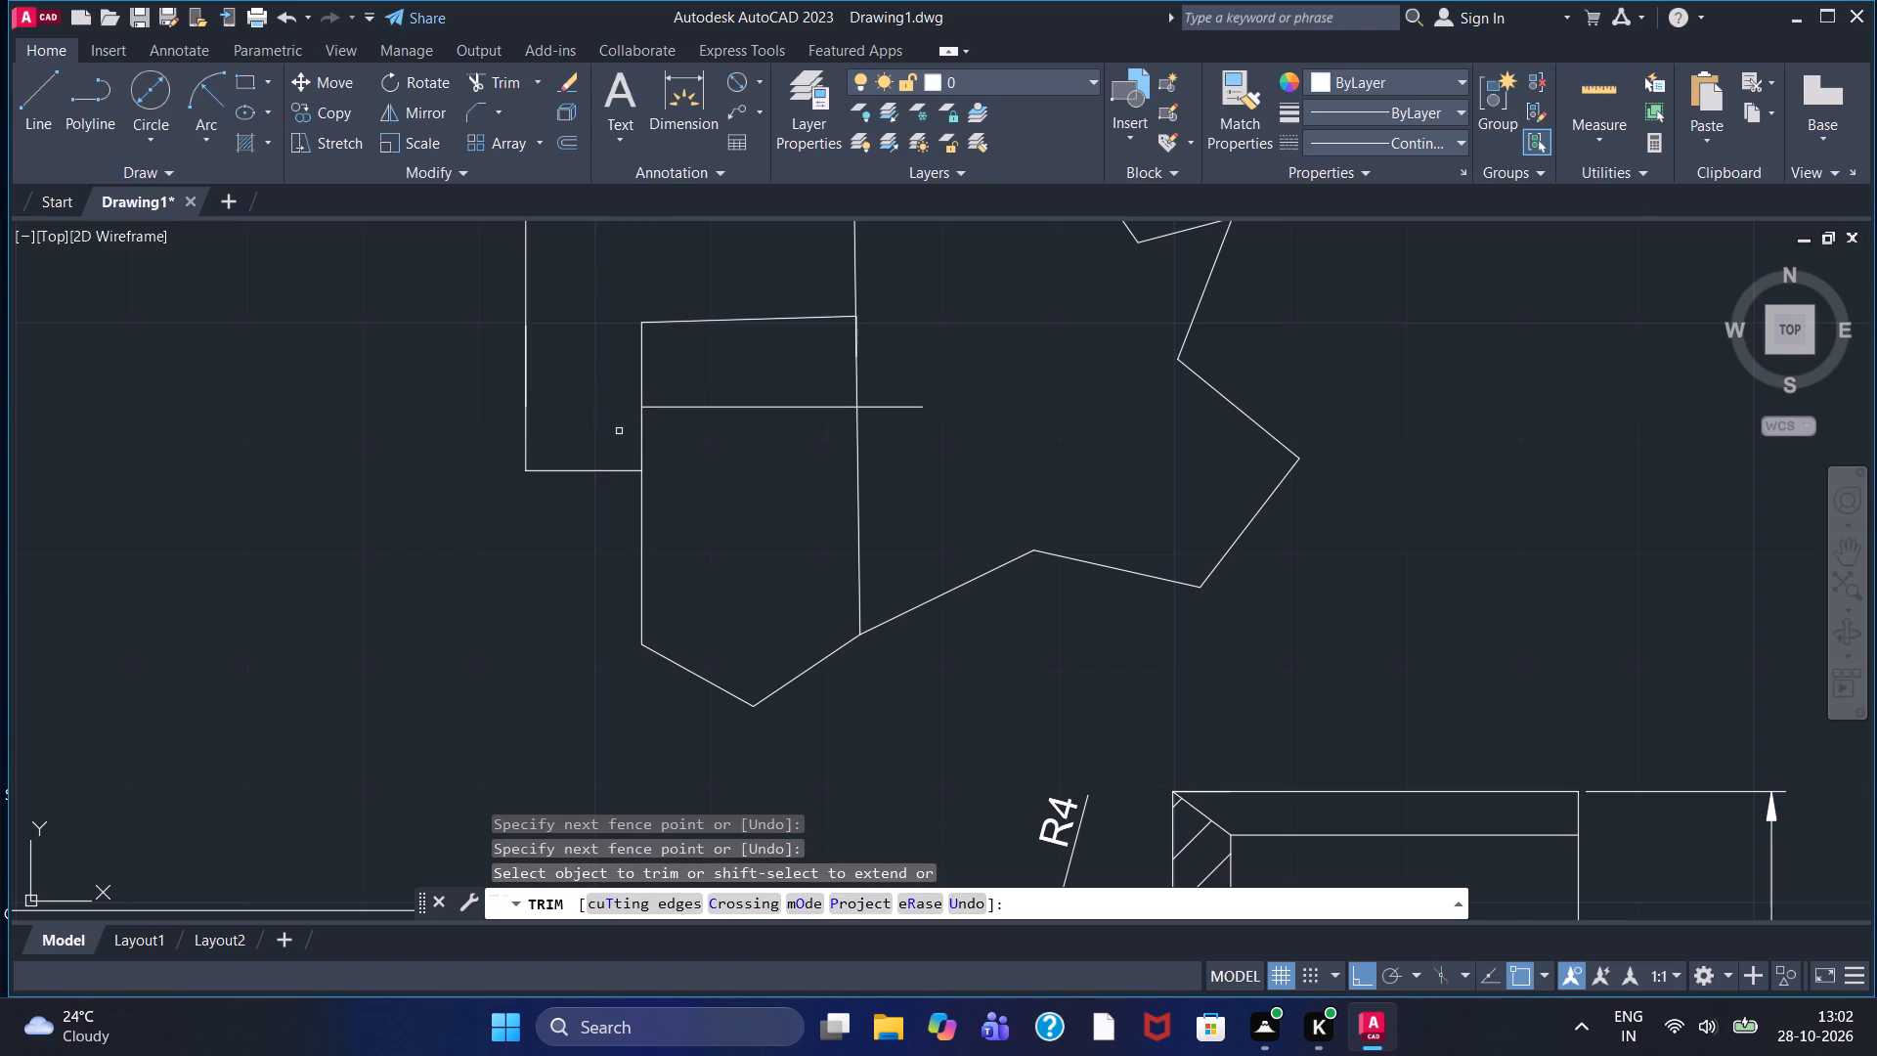
{"action": "left_click_drag", "start_coordinate": [630, 438], "coordinate": [667, 446]}
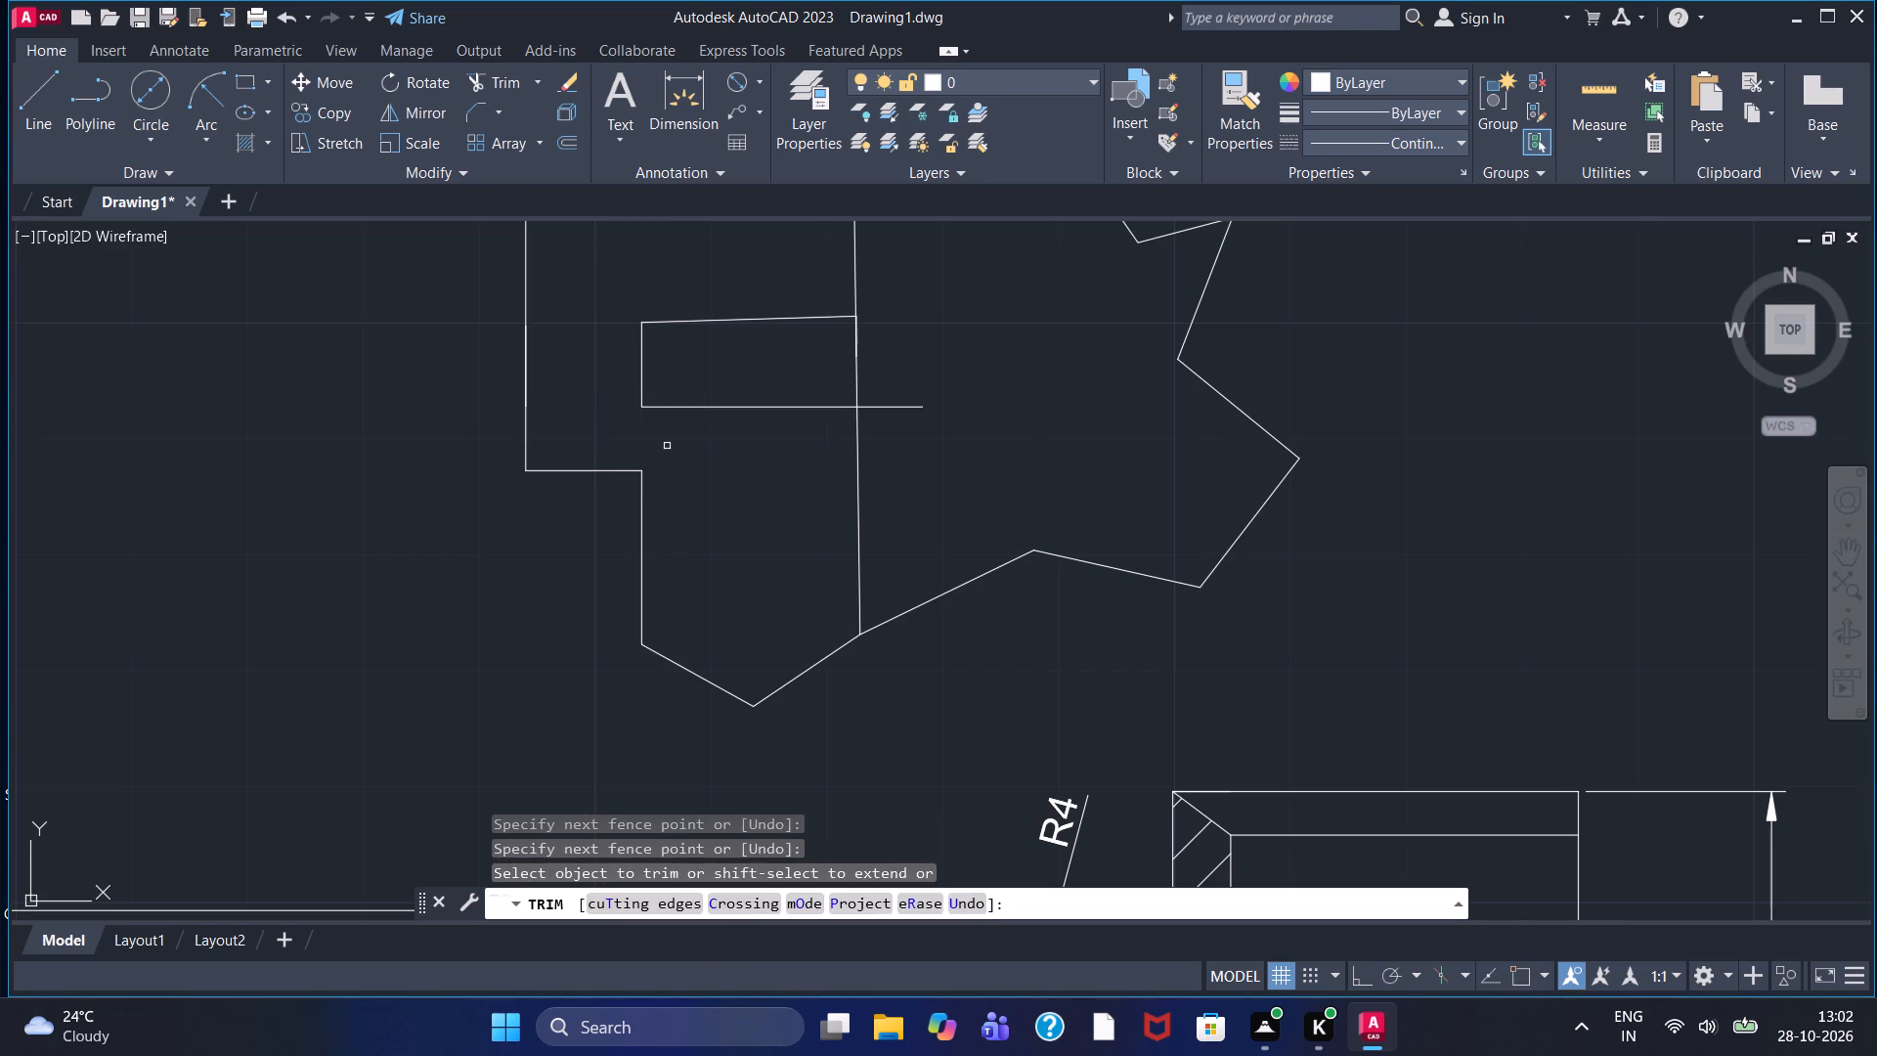
{"action": "left_click", "coordinate": [892, 408]}
With Ortho off, draw a slanted line from the slot's upper left corner up and left past the outline's left edge.
{"action": "scroll", "coordinate": [883, 345], "scroll_direction": "down", "scroll_amount": 1}
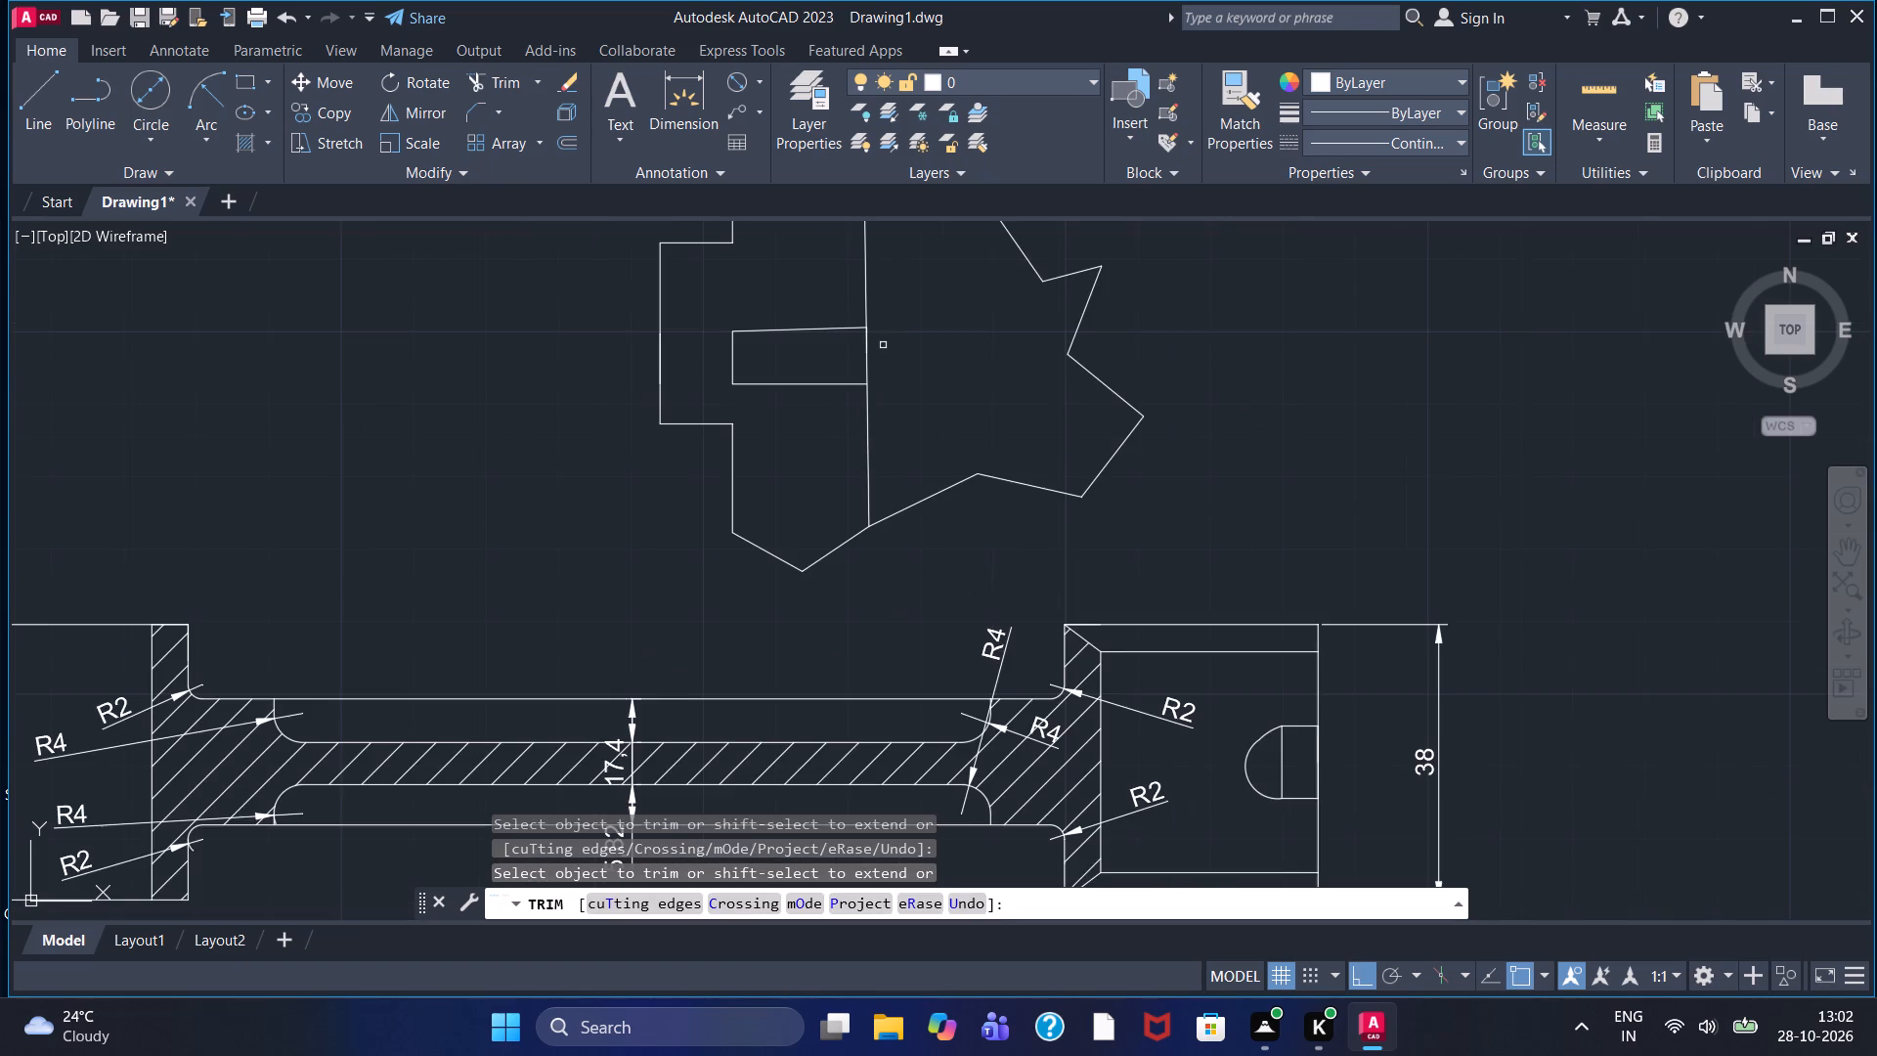
{"action": "middle_click_drag", "start_coordinate": [896, 366], "coordinate": [904, 432]}
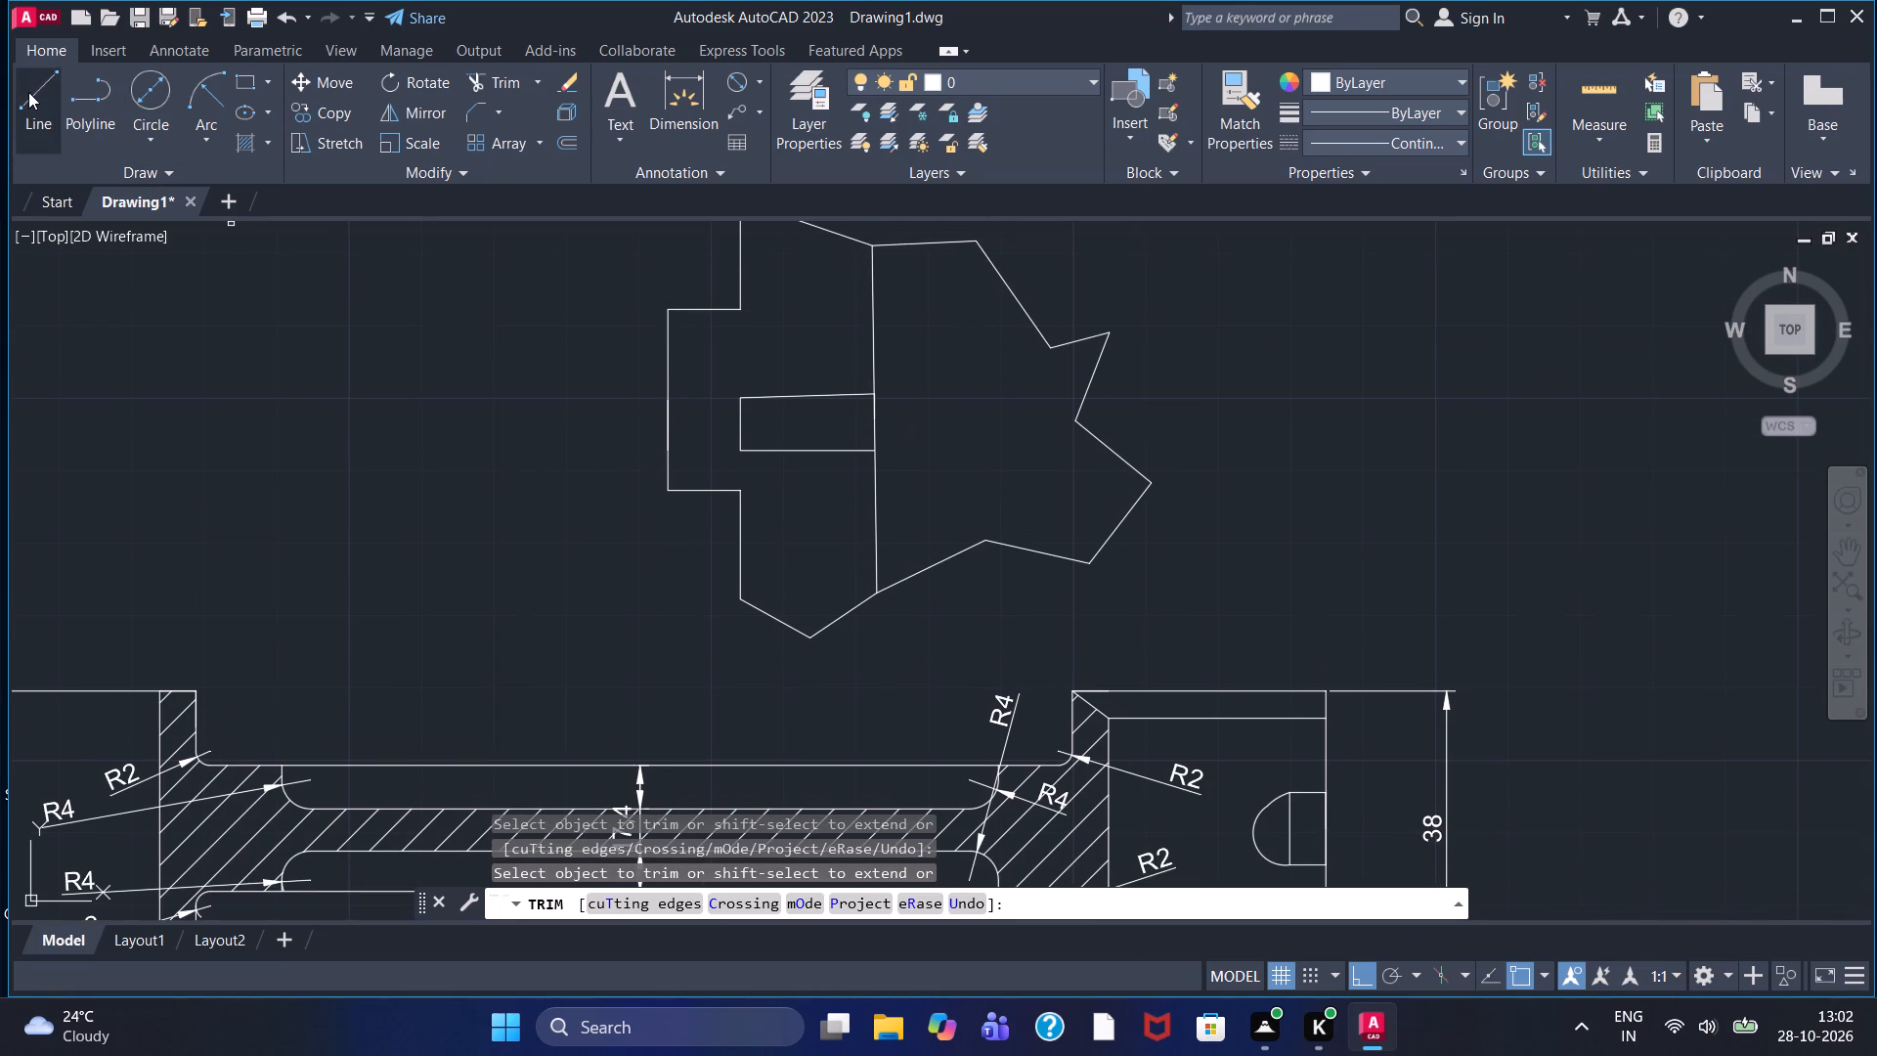
{"action": "left_click", "coordinate": [35, 92]}
{"action": "left_click_drag", "start_coordinate": [745, 402], "coordinate": [733, 401]}
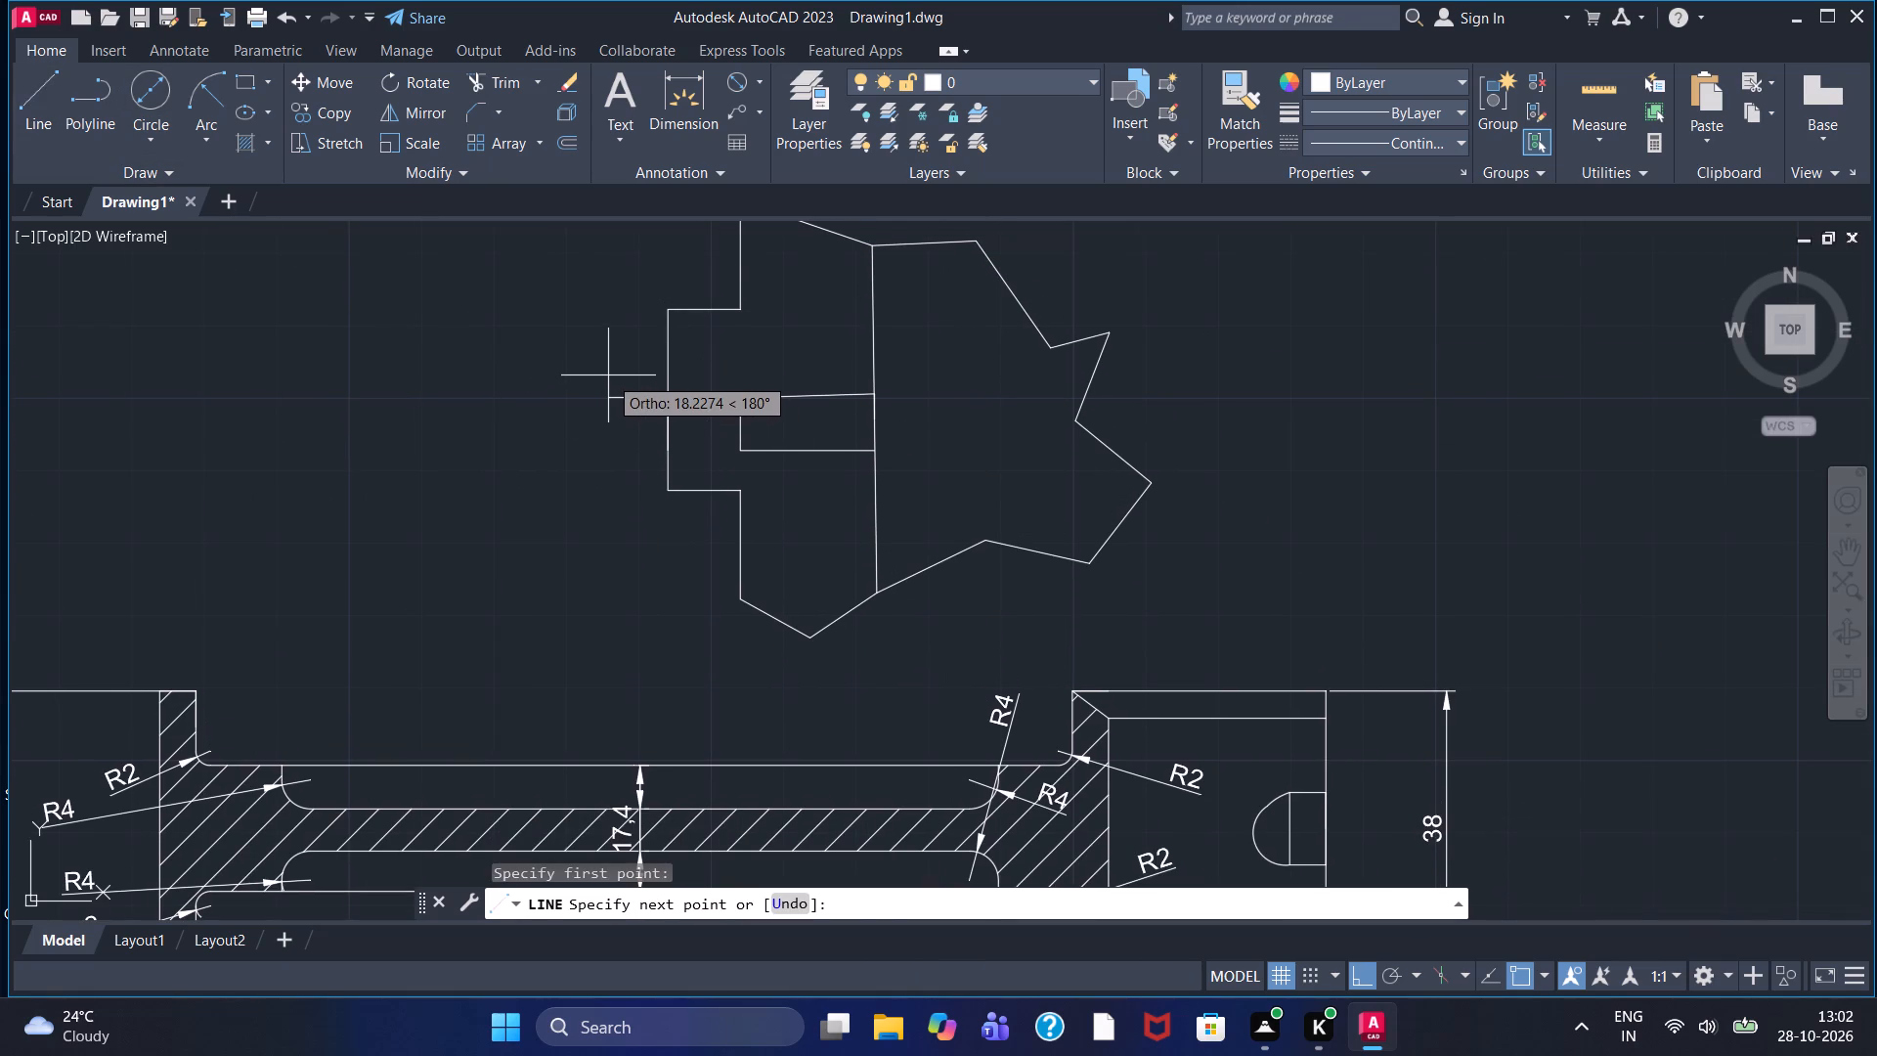
{"action": "key", "text": "F8"}
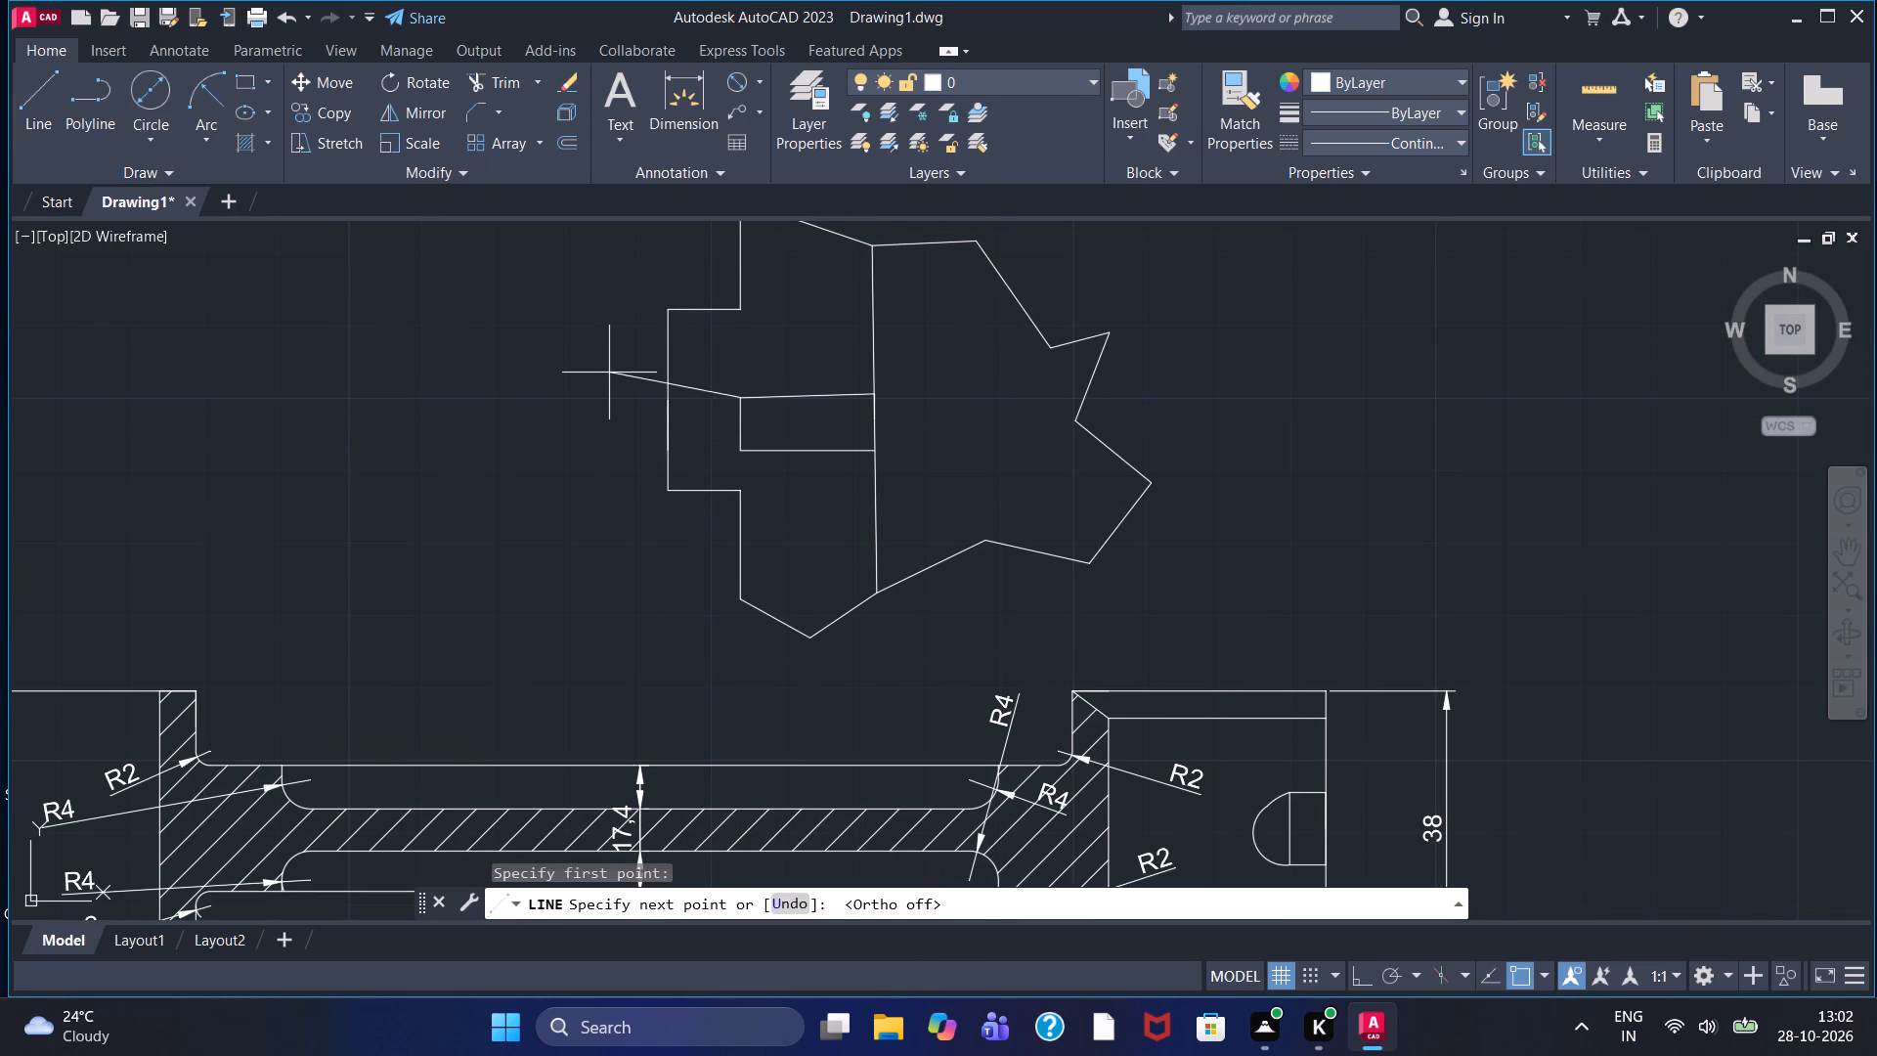
{"action": "left_click", "coordinate": [648, 334]}
{"action": "right_click", "coordinate": [648, 334]}
{"action": "left_click", "coordinate": [654, 343]}
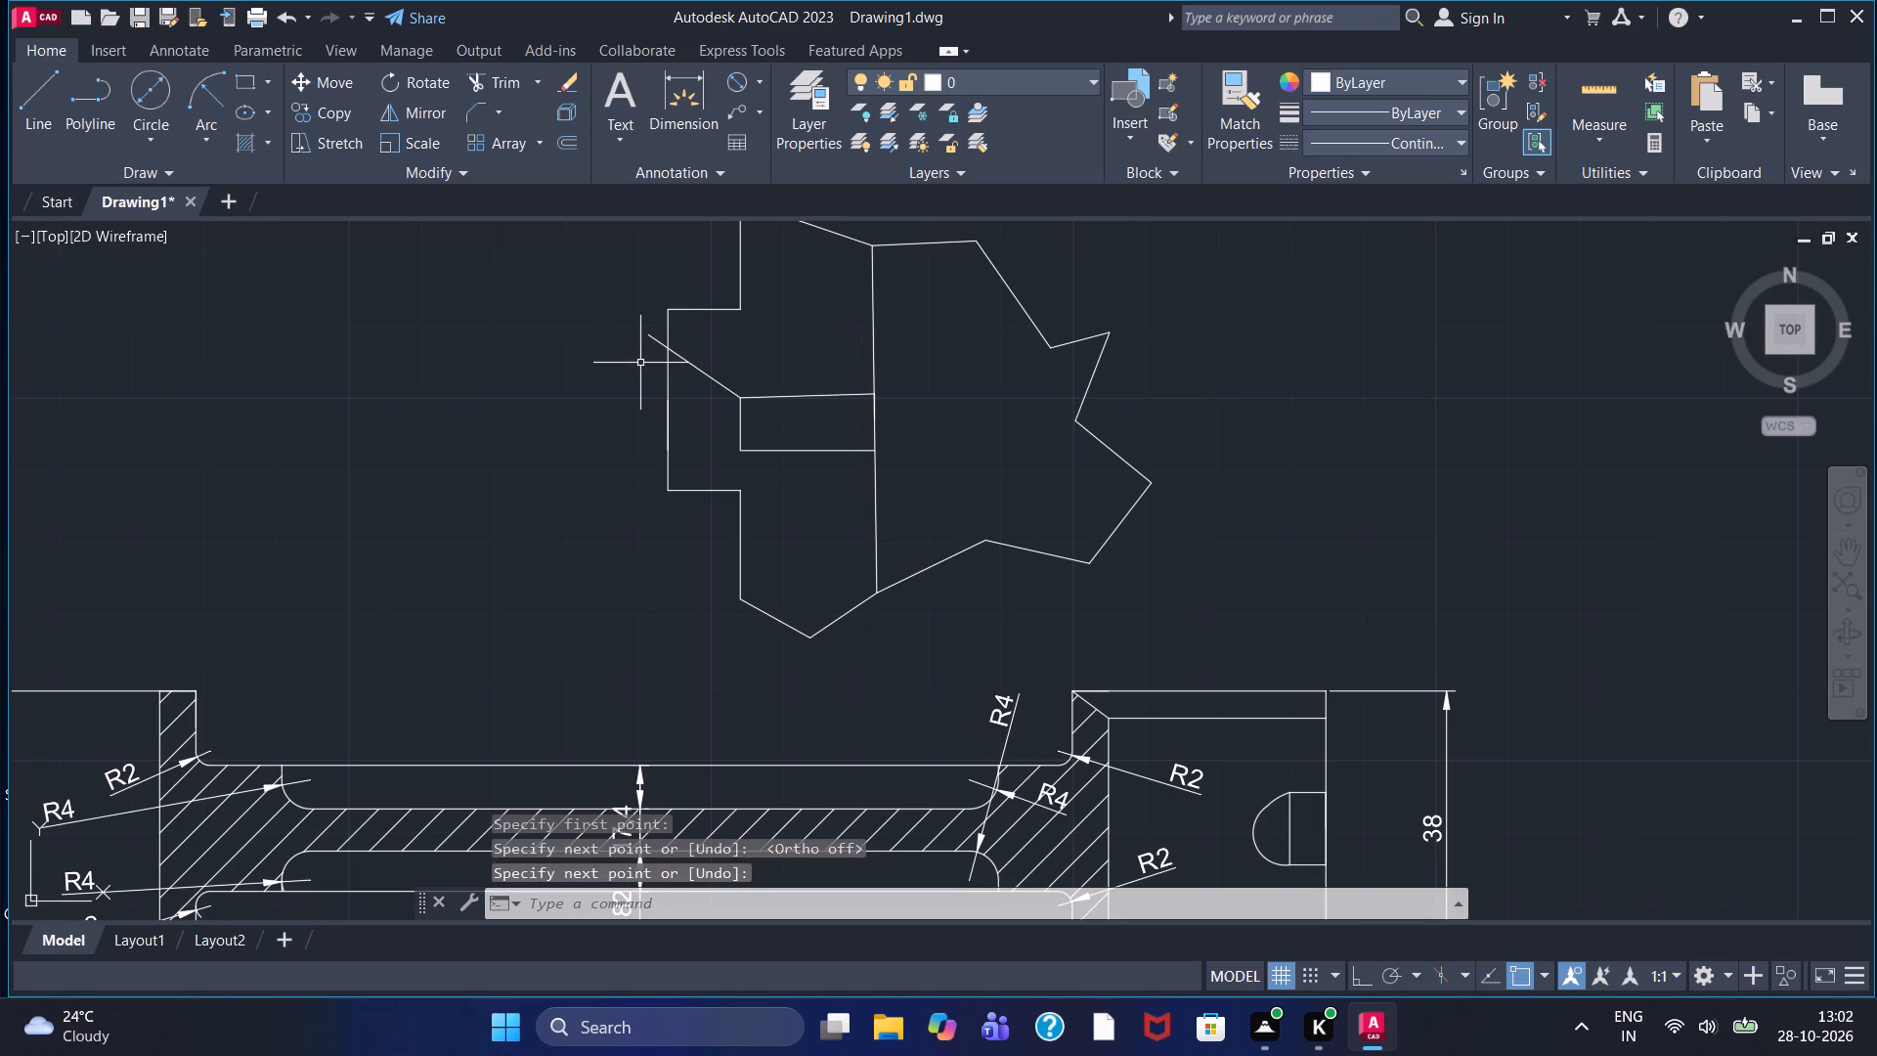
Draw a slightly sloping line from the slot's lower left corner down and left past the outline's left edge.
{"action": "left_click", "coordinate": [33, 90]}
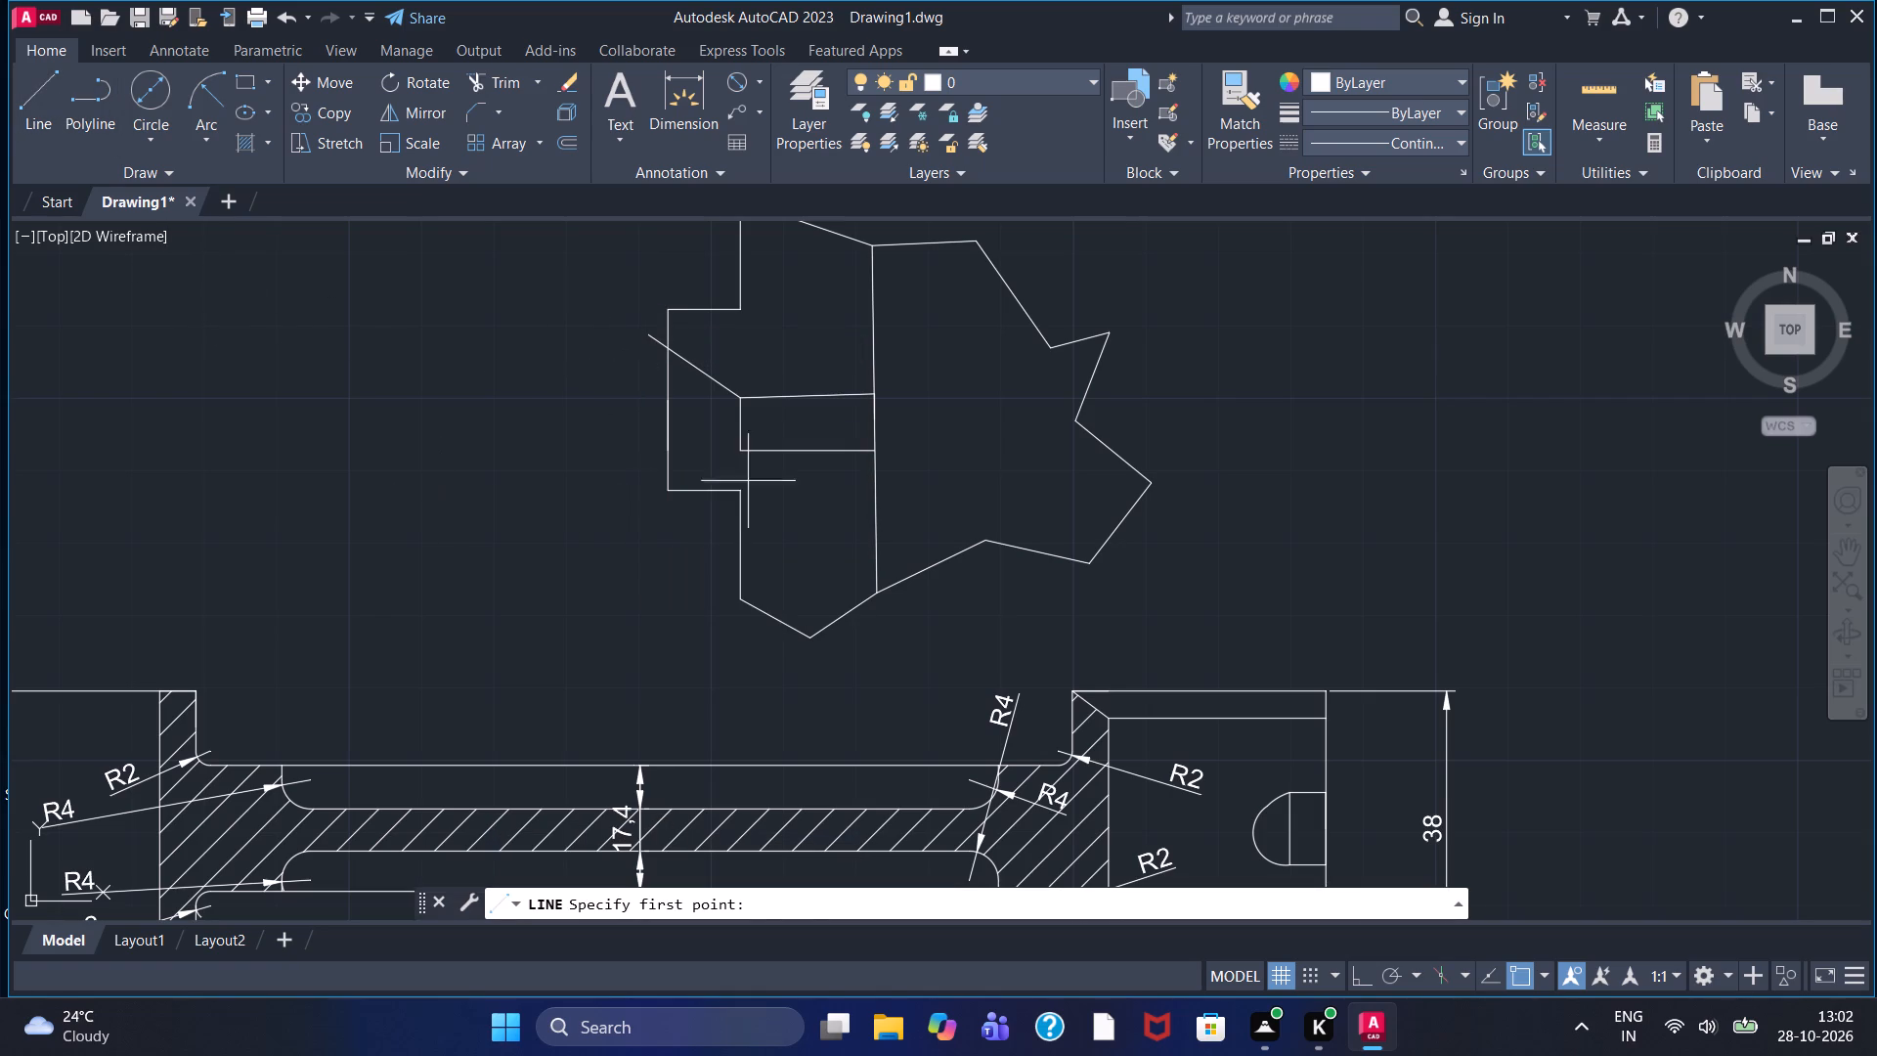
{"action": "left_click", "coordinate": [749, 457]}
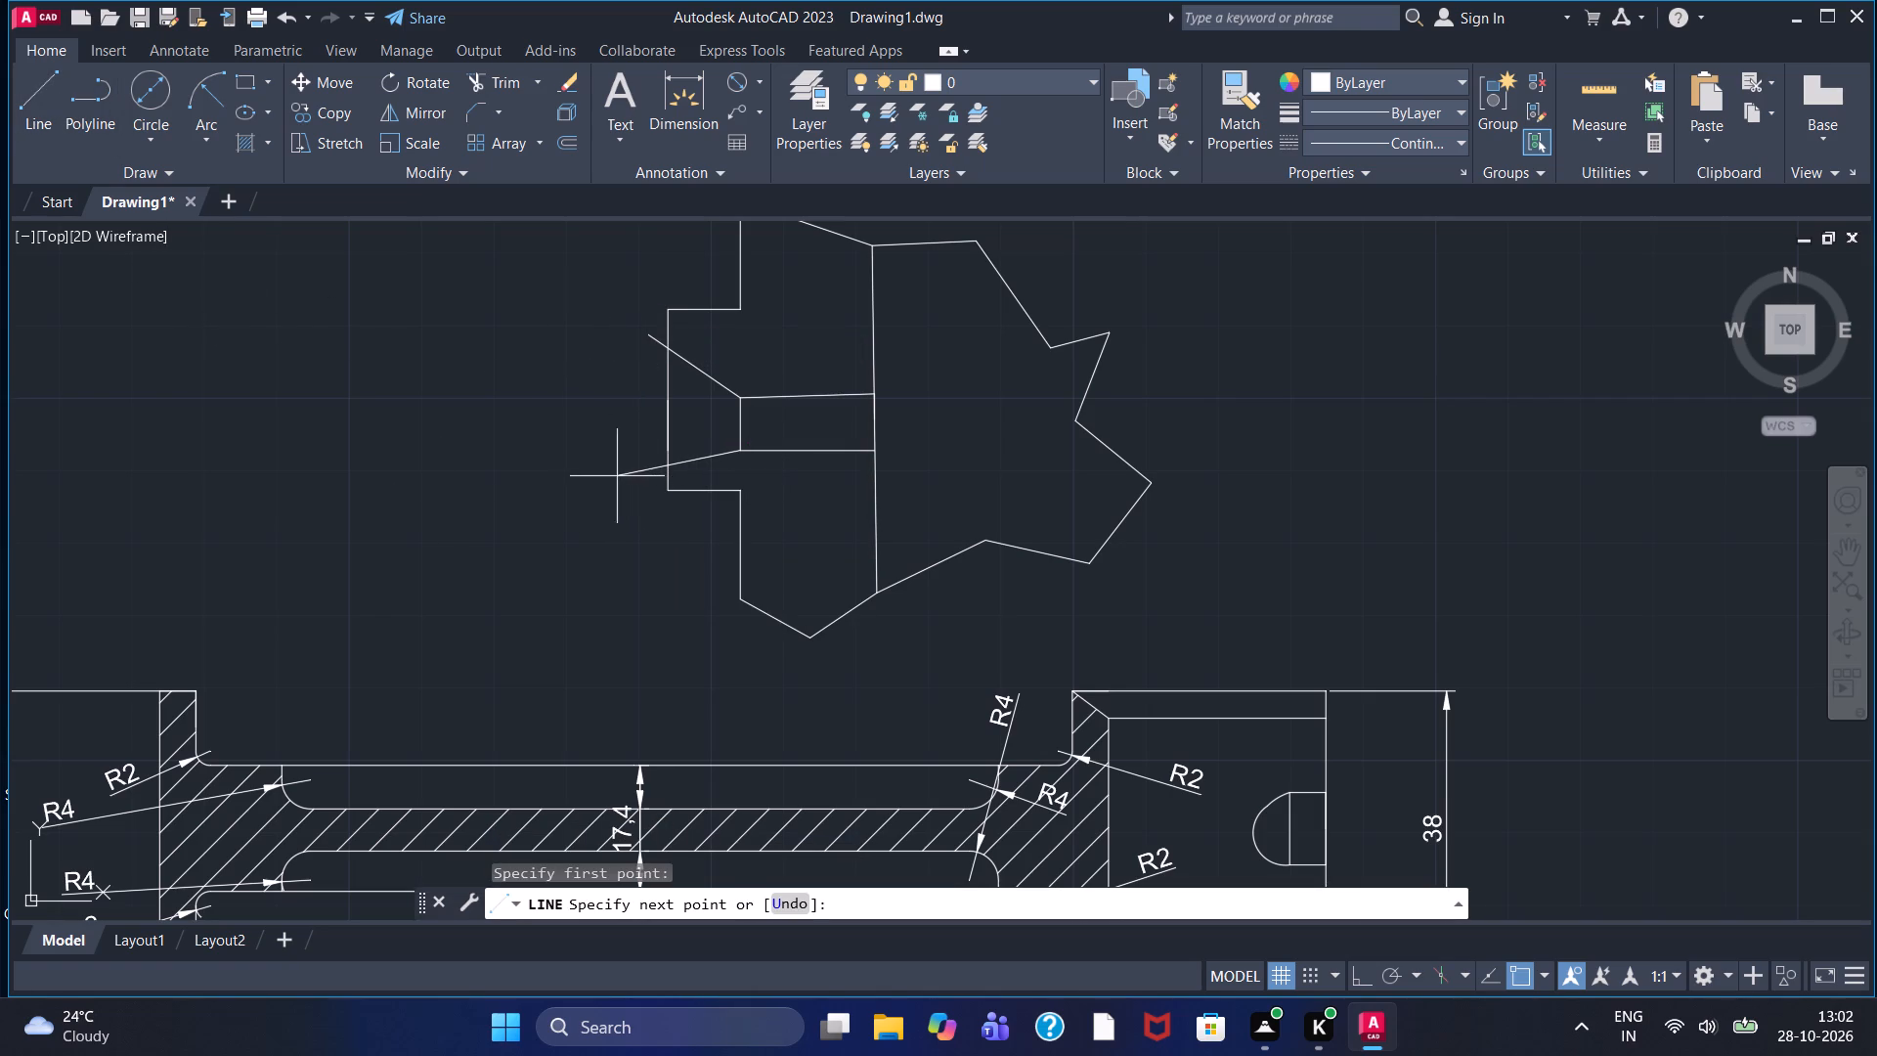
{"action": "left_click", "coordinate": [617, 476]}
{"action": "key", "text": "Escape"}
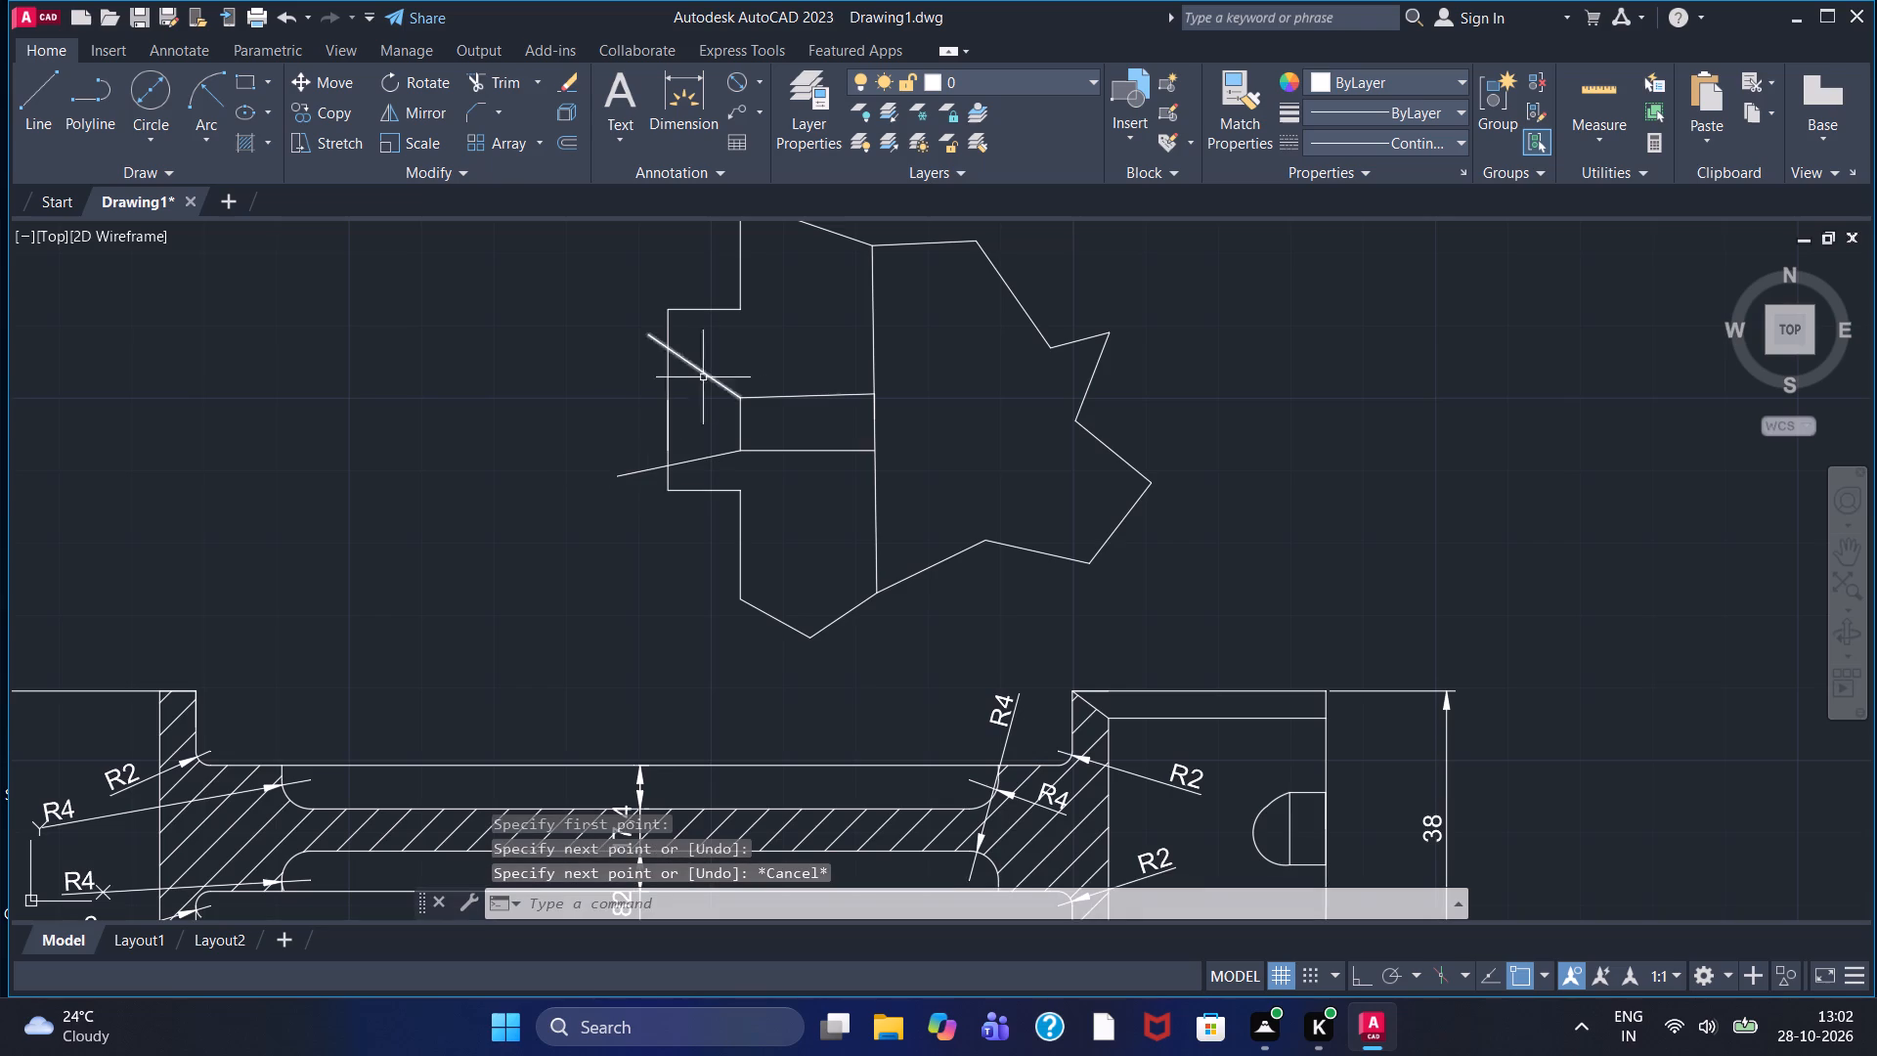
Erase the short vertical segment overlapping the detail outline's left edge between the two slanted lines.
{"action": "left_click", "coordinate": [667, 416]}
{"action": "right_click", "coordinate": [670, 416]}
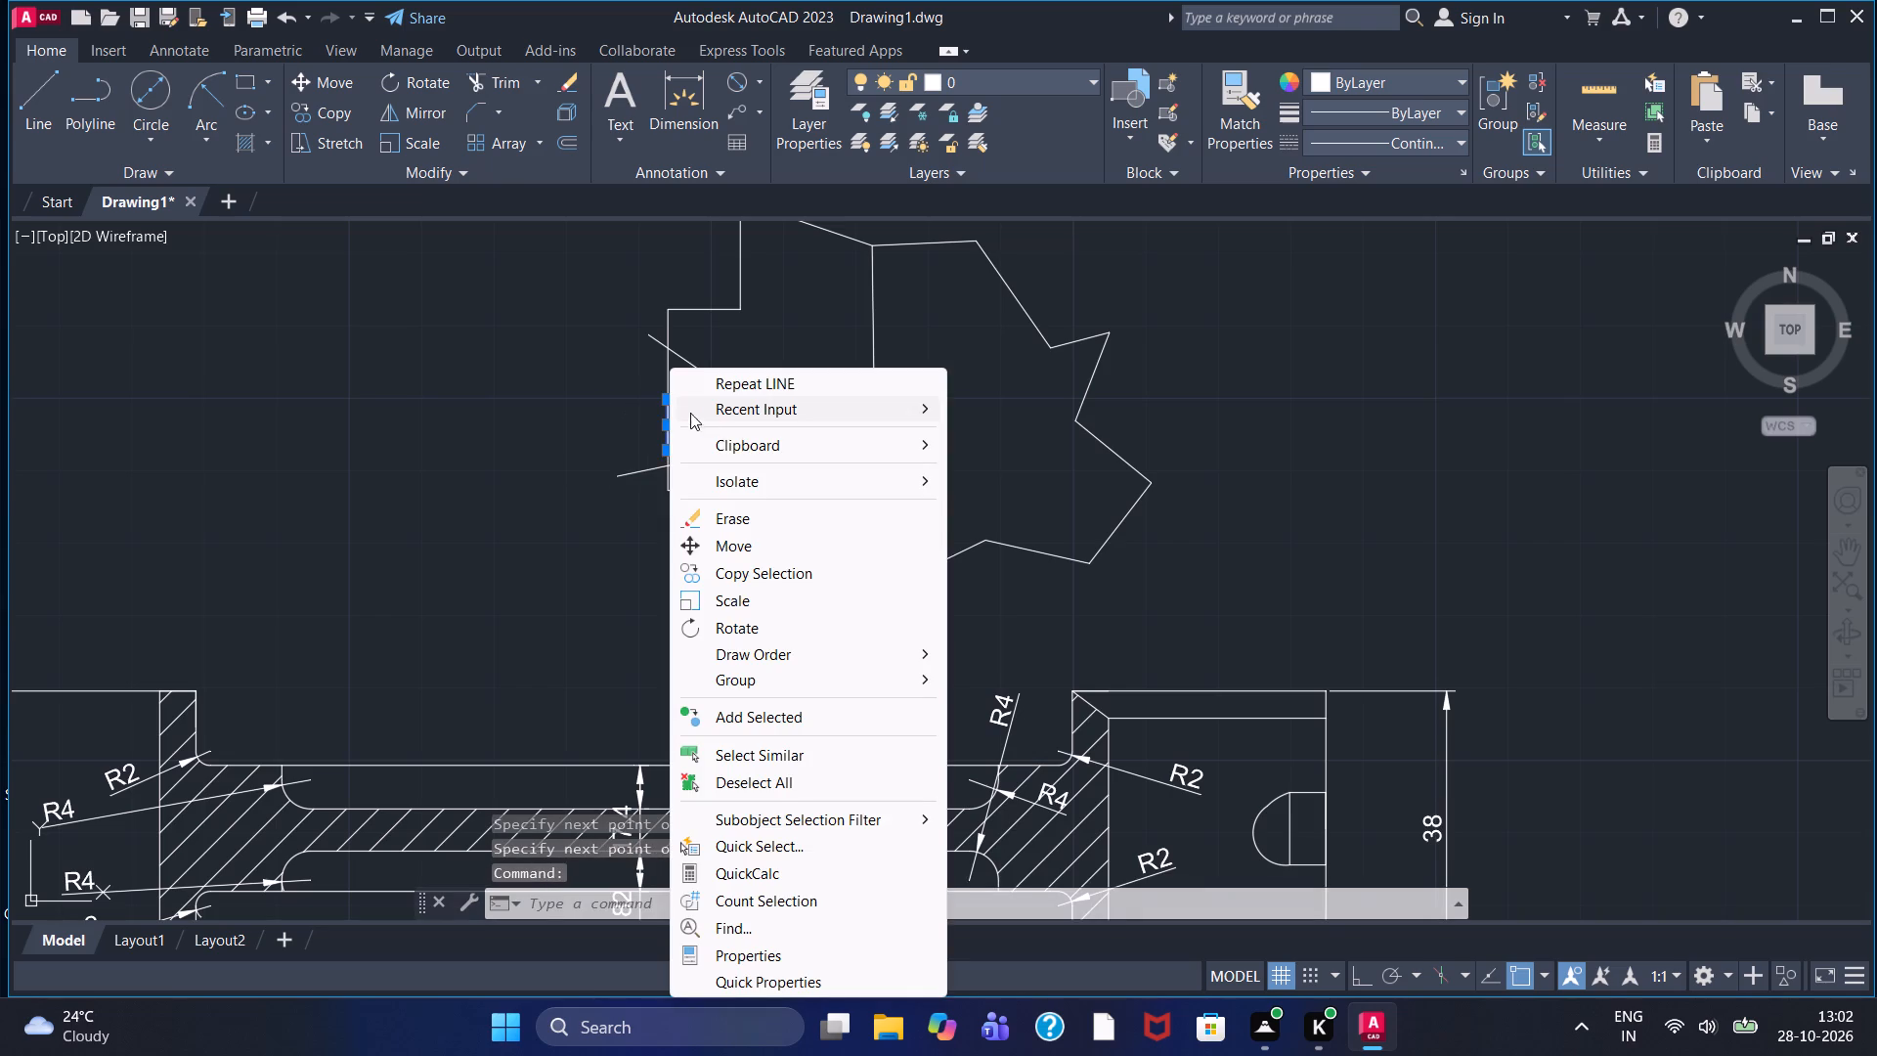
{"action": "left_click", "coordinate": [745, 512]}
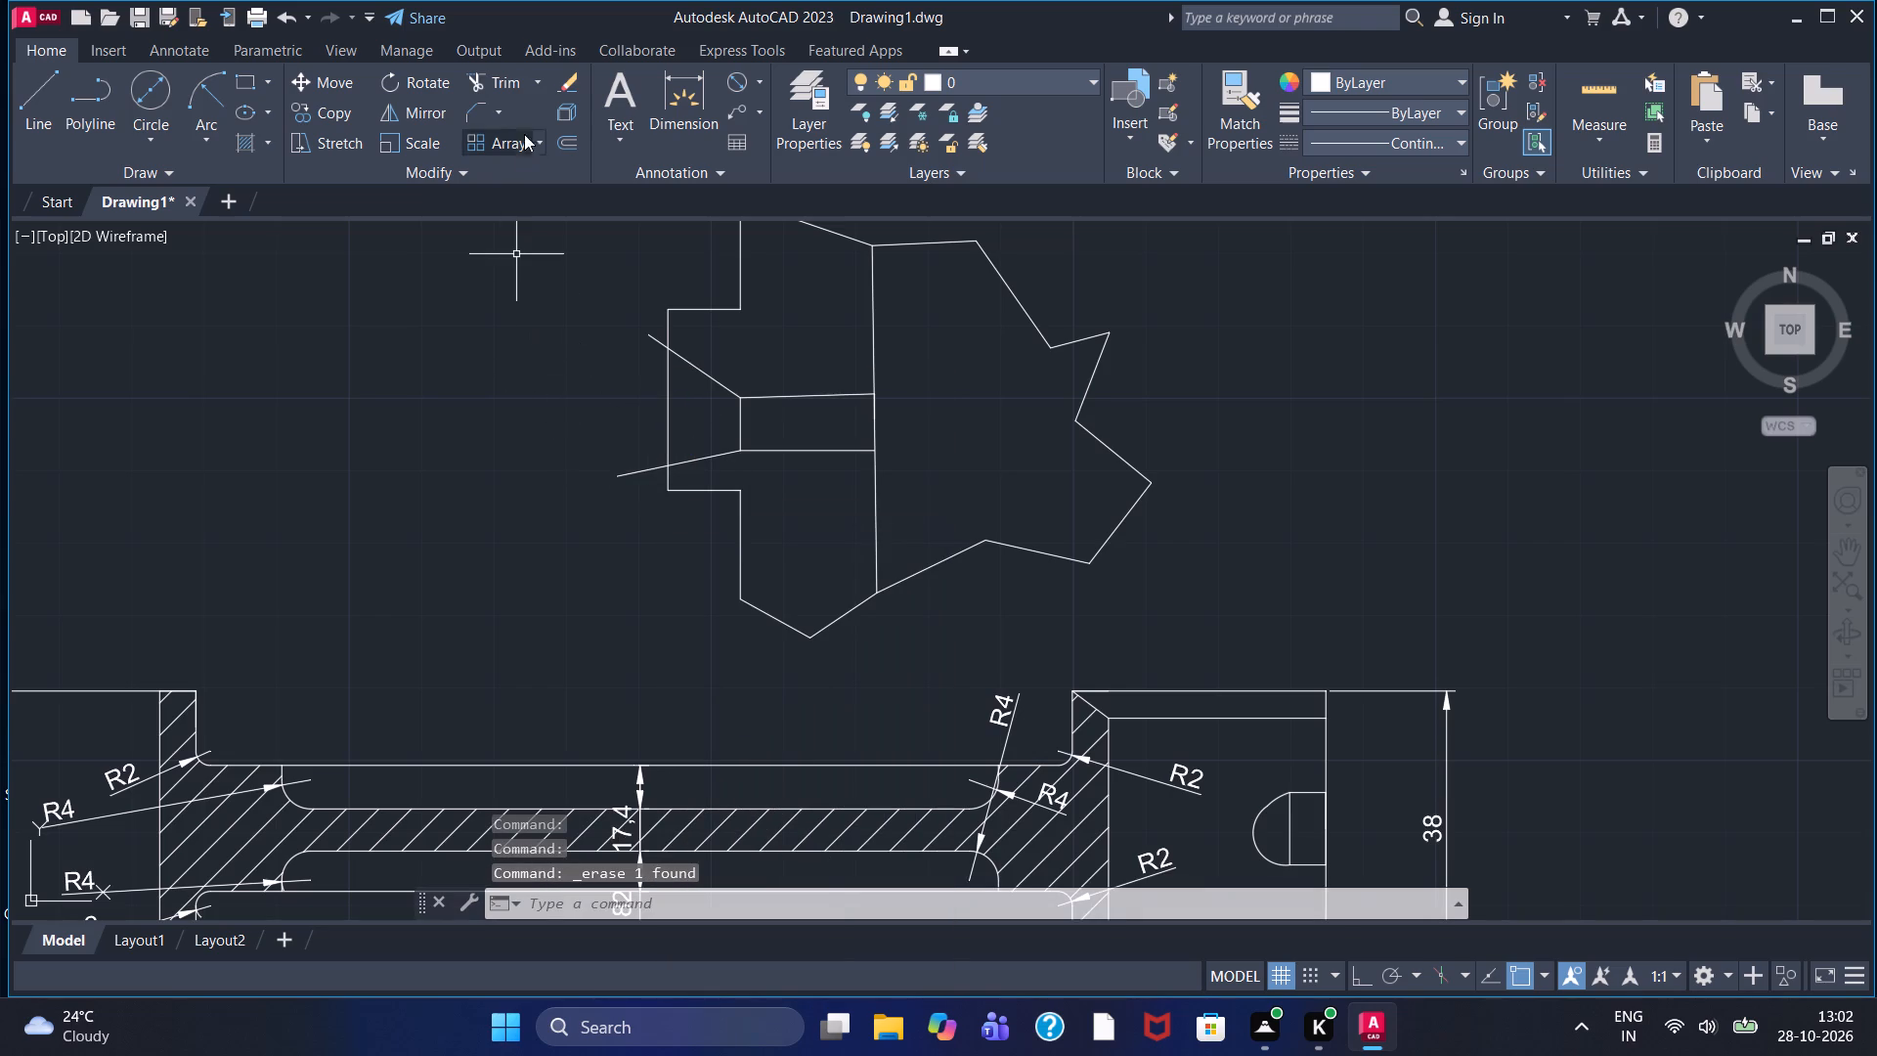
Trim the ends of the two slanted lines that extend past the detail outline's left edge.
{"action": "left_click", "coordinate": [494, 88]}
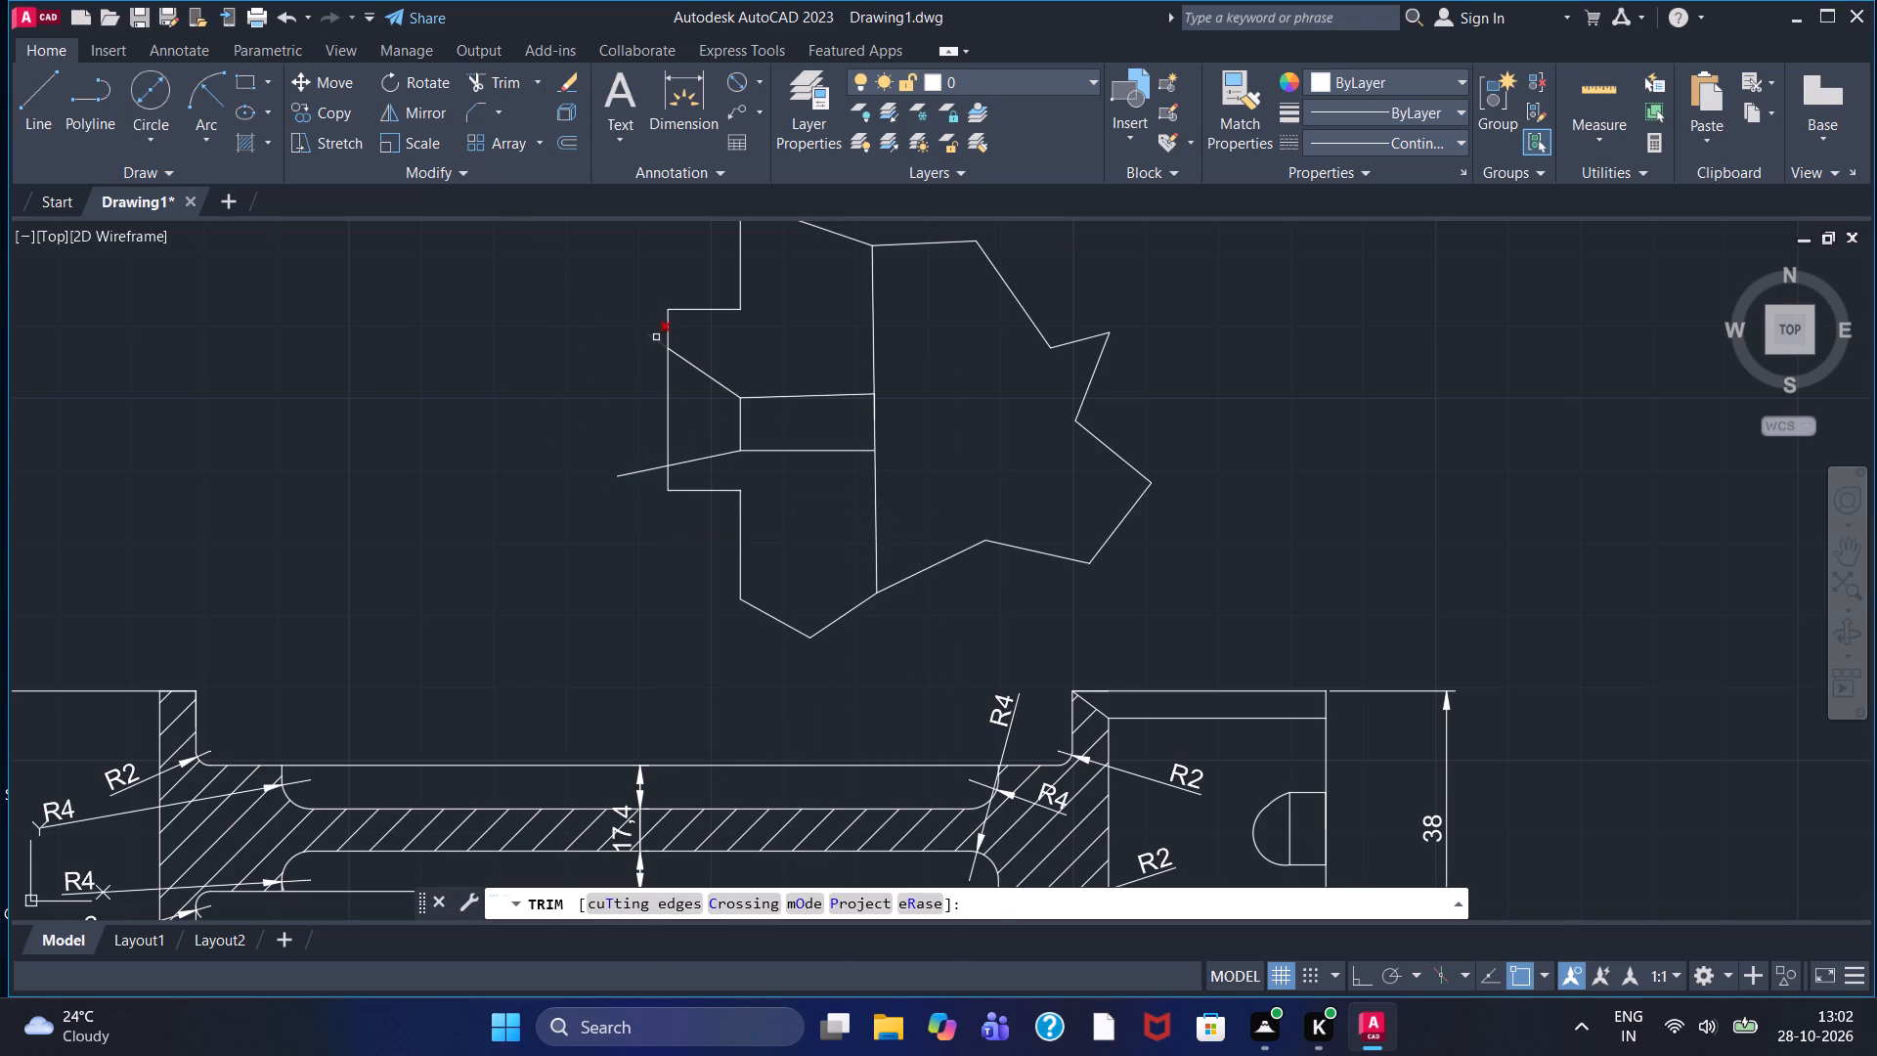
{"action": "left_click", "coordinate": [656, 336]}
{"action": "left_click", "coordinate": [642, 472]}
Use Trim to remove the slot's horizontal and vertical lines and both slanted lines, leaving the stepped outline empty.
{"action": "scroll", "coordinate": [642, 474], "scroll_direction": "down", "scroll_amount": 1}
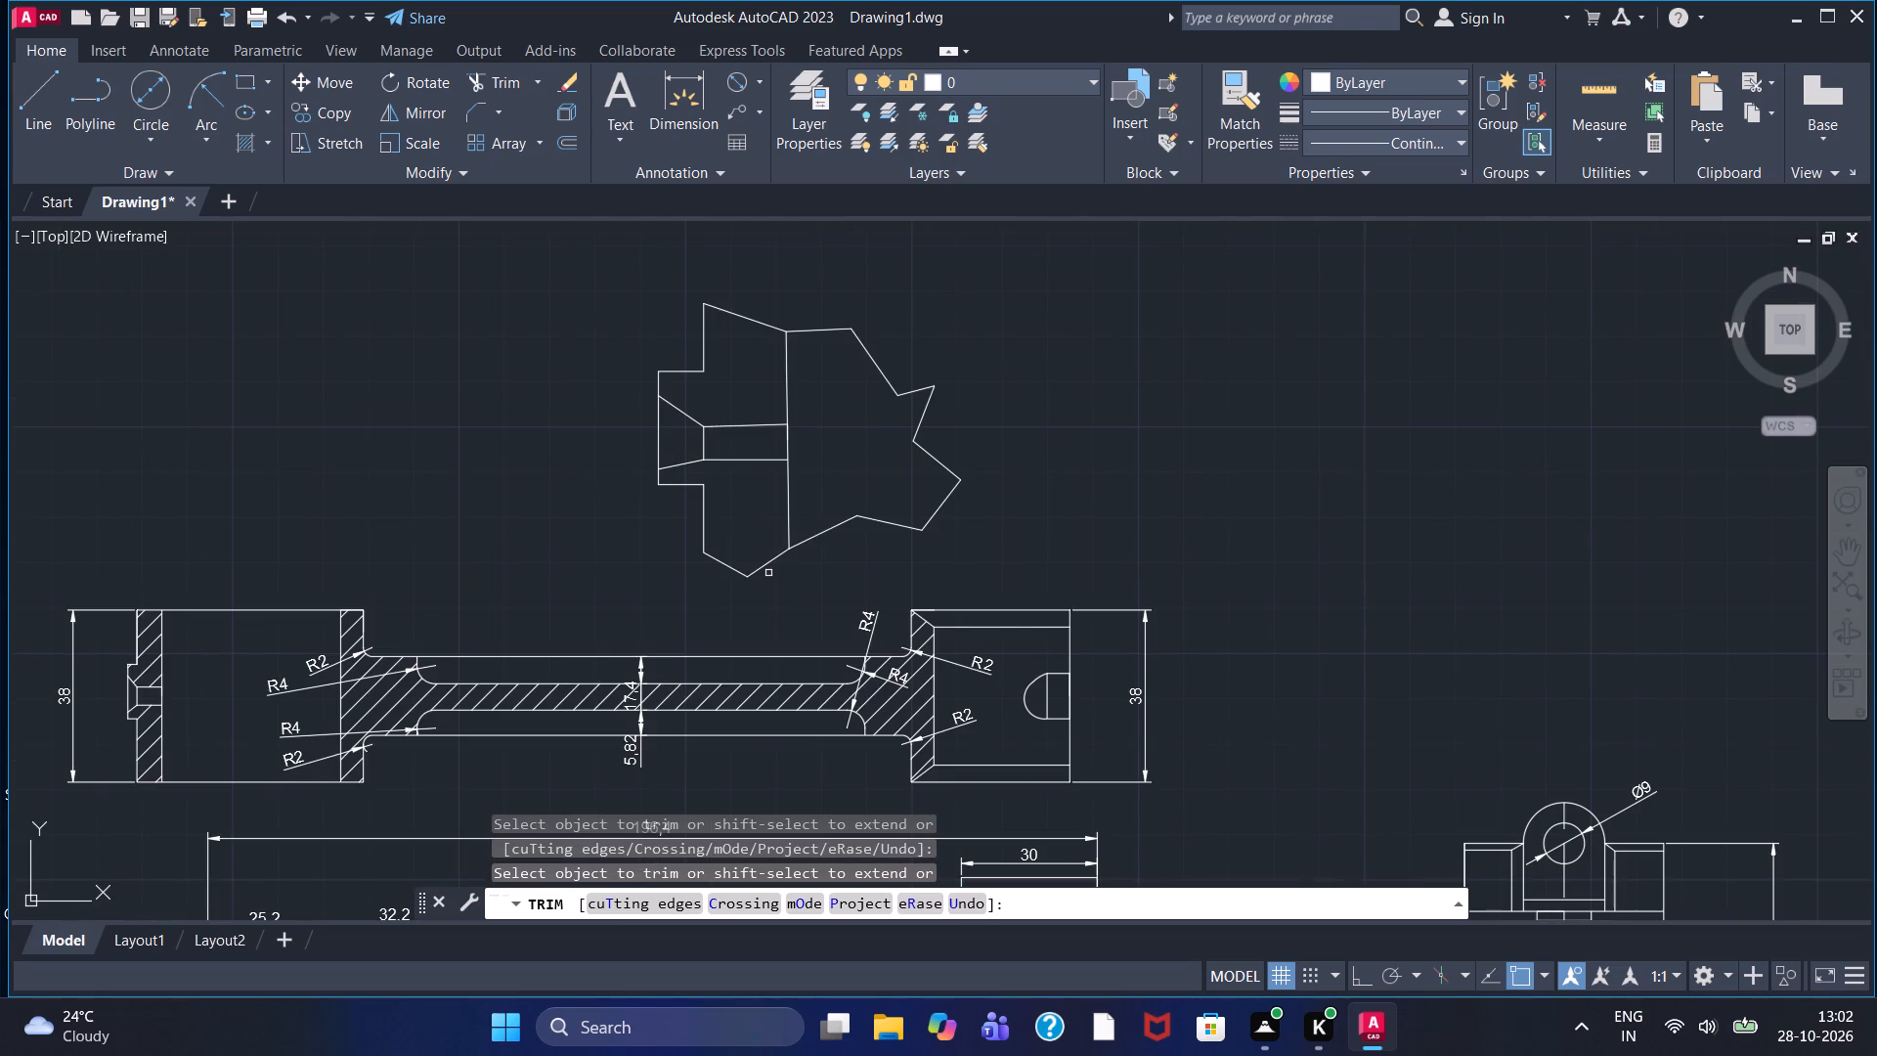
{"action": "left_click", "coordinate": [759, 457]}
{"action": "left_click", "coordinate": [756, 424]}
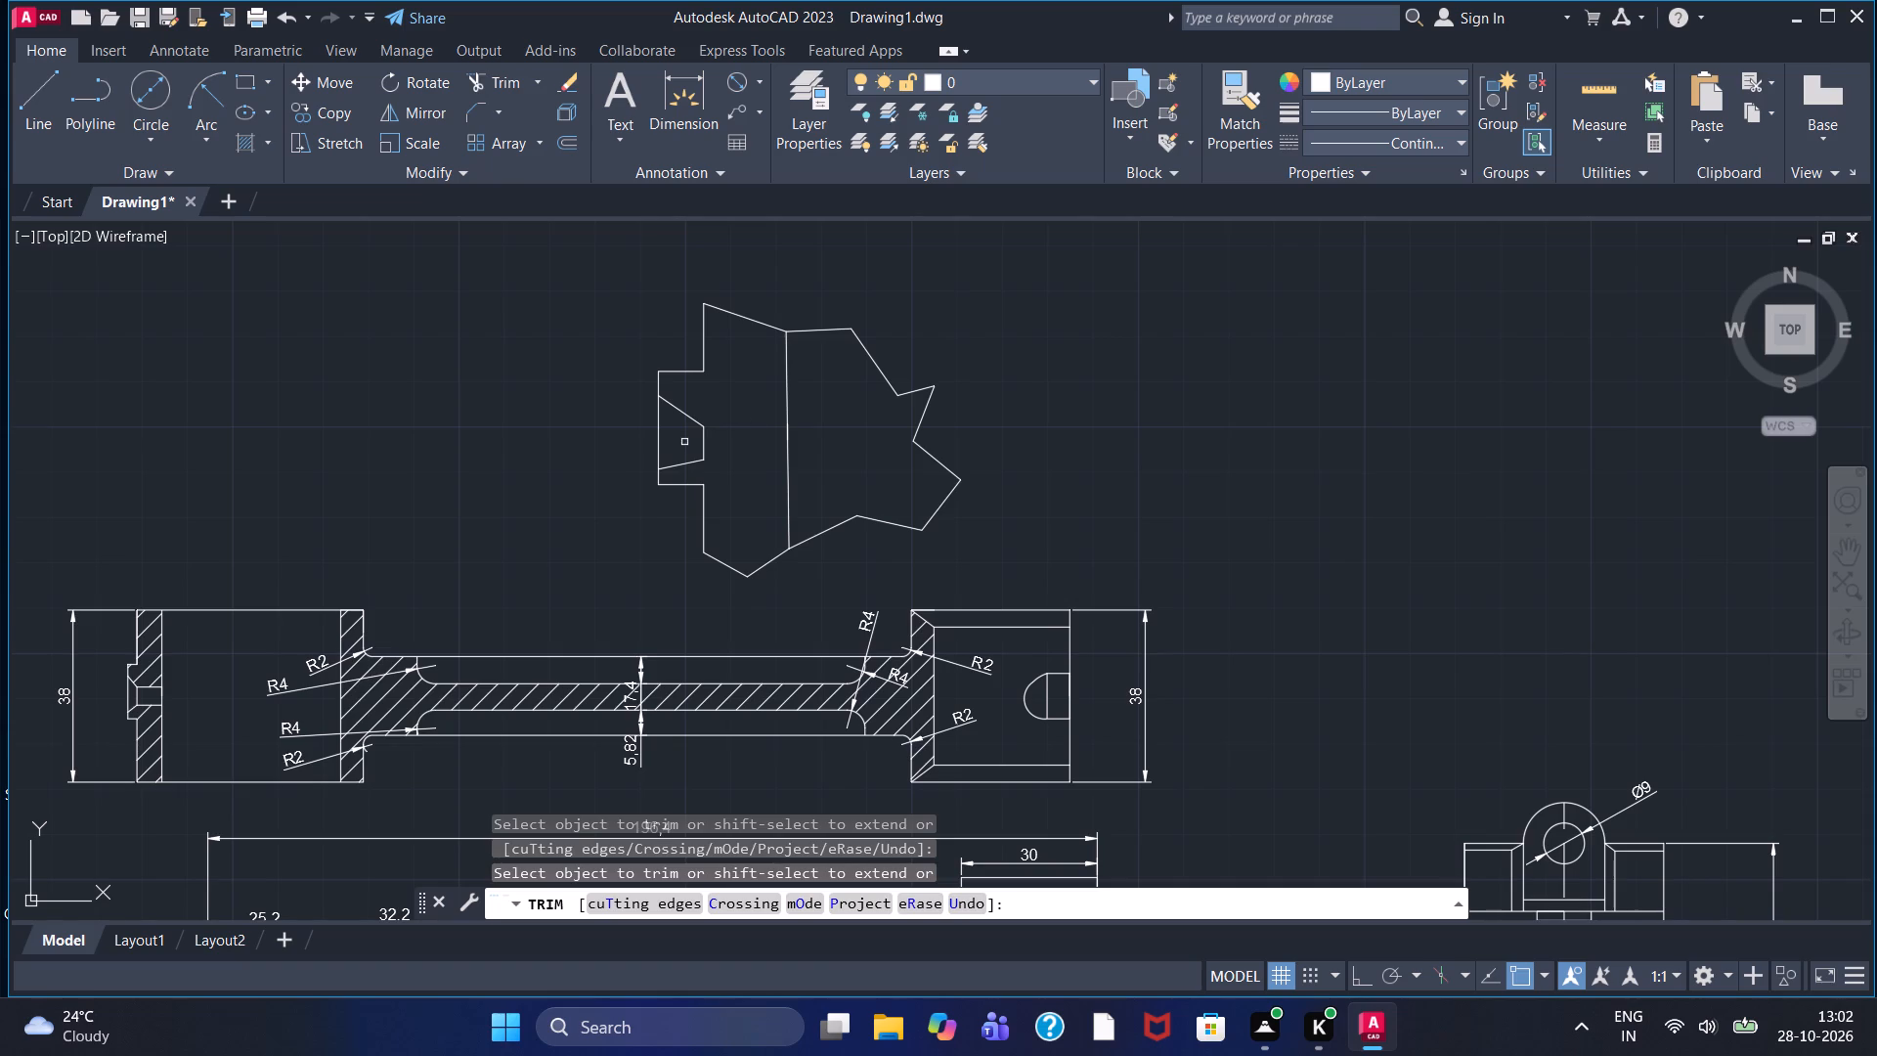
{"action": "left_click", "coordinate": [708, 446]}
{"action": "left_click", "coordinate": [694, 418]}
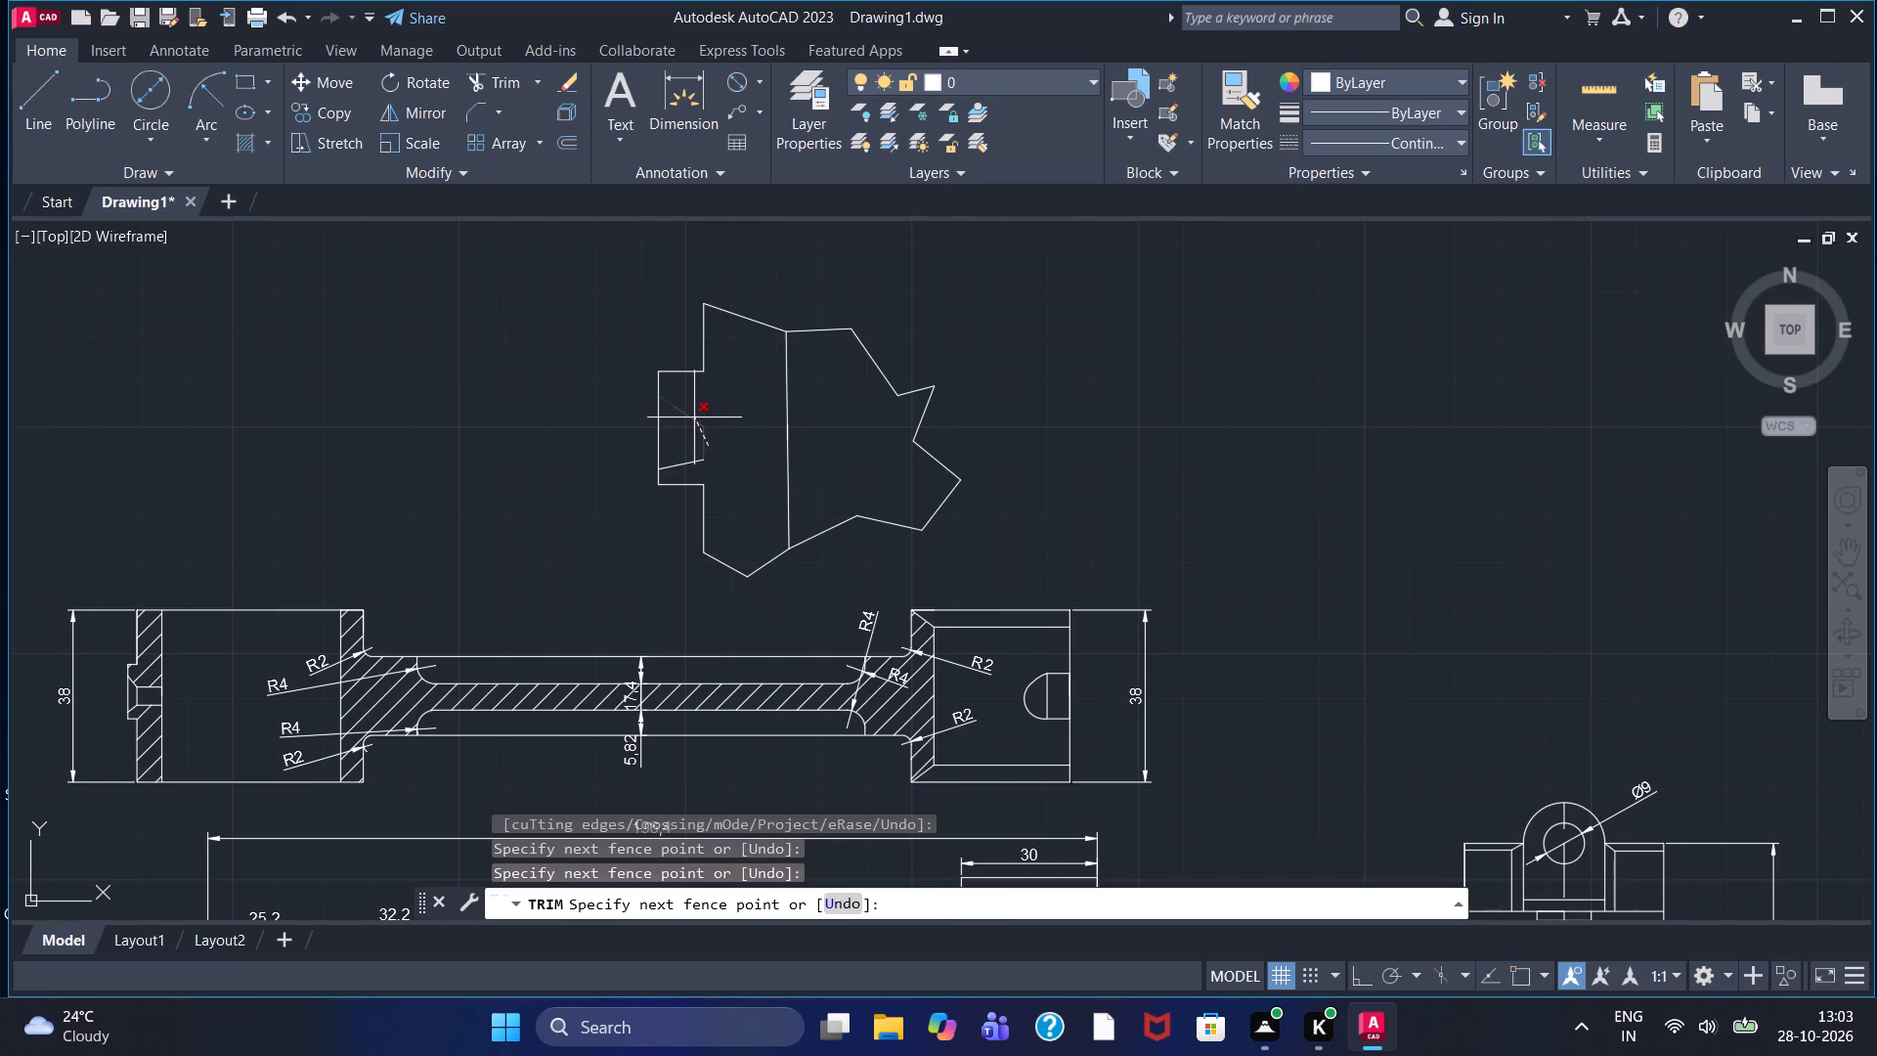
{"action": "left_click", "coordinate": [694, 462]}
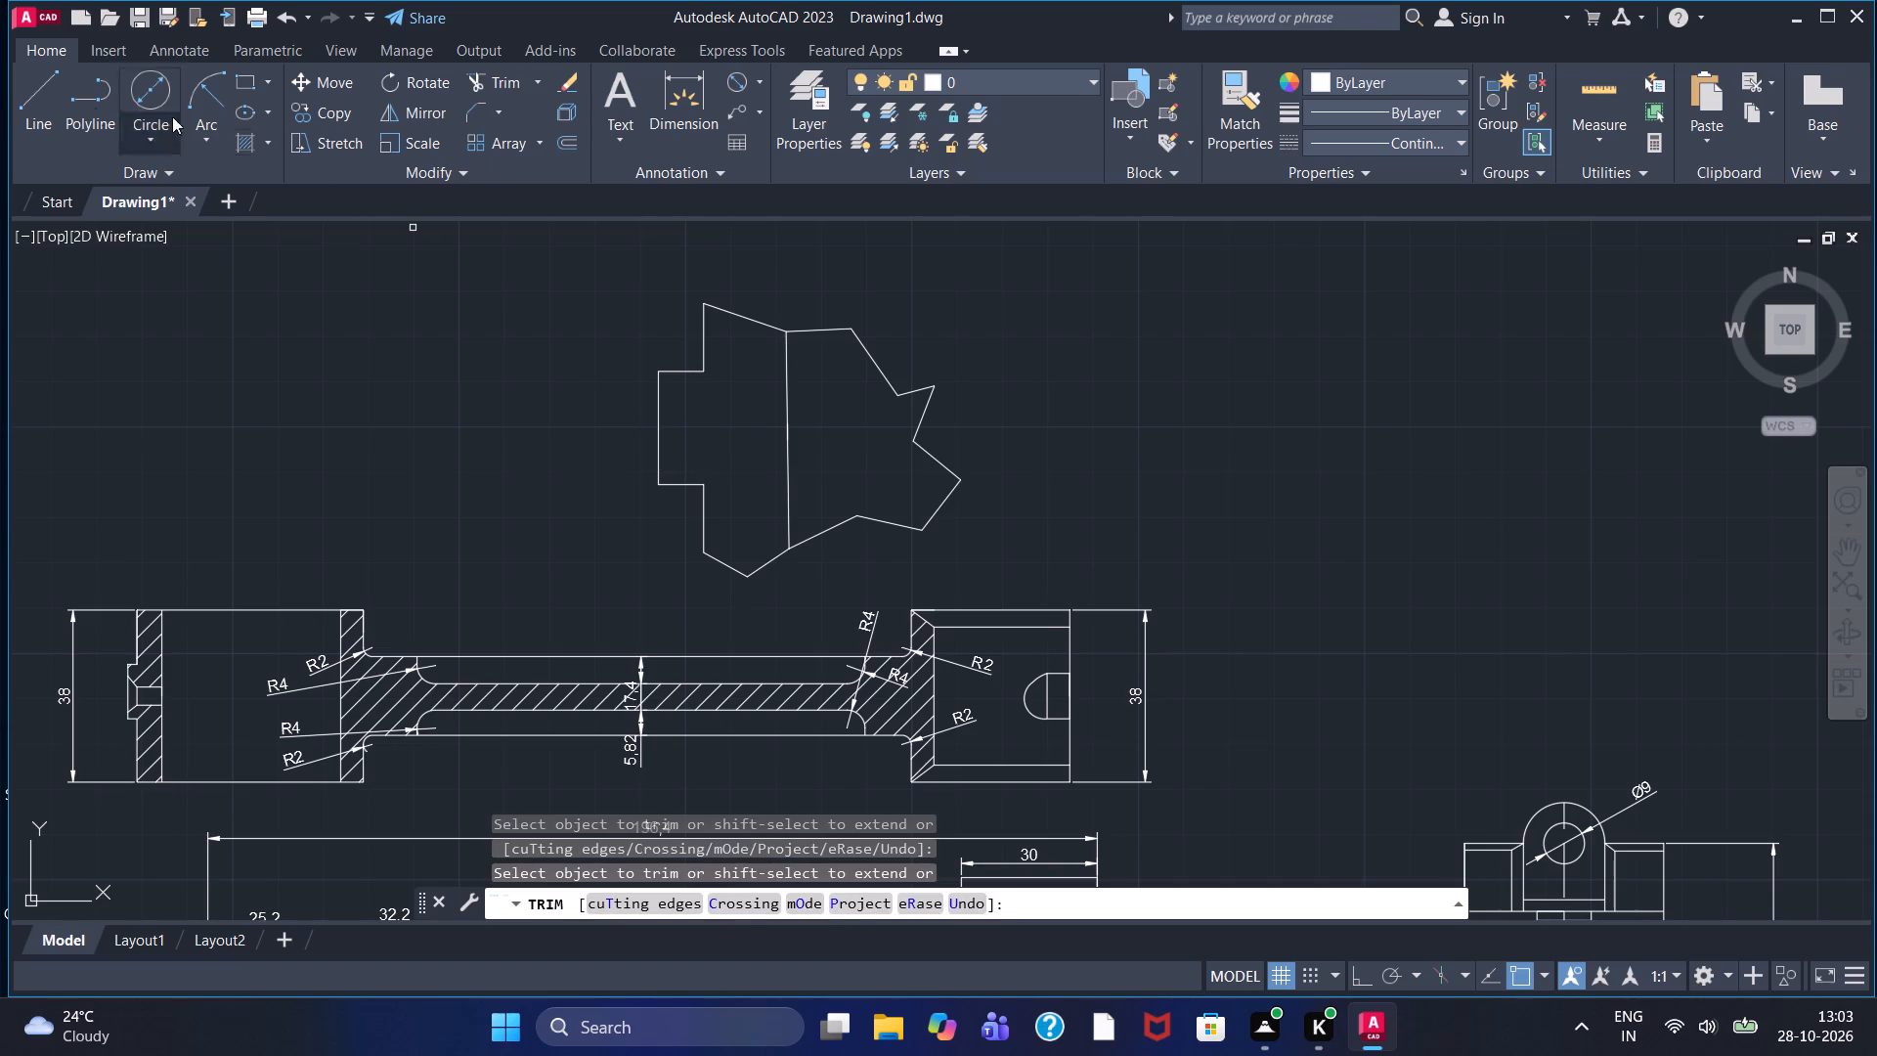
With Ortho on, draw lines from the left edge's midpoint: 5 up, right past the long vertical line, 10 down, left past the outline.
{"action": "left_click", "coordinate": [52, 98]}
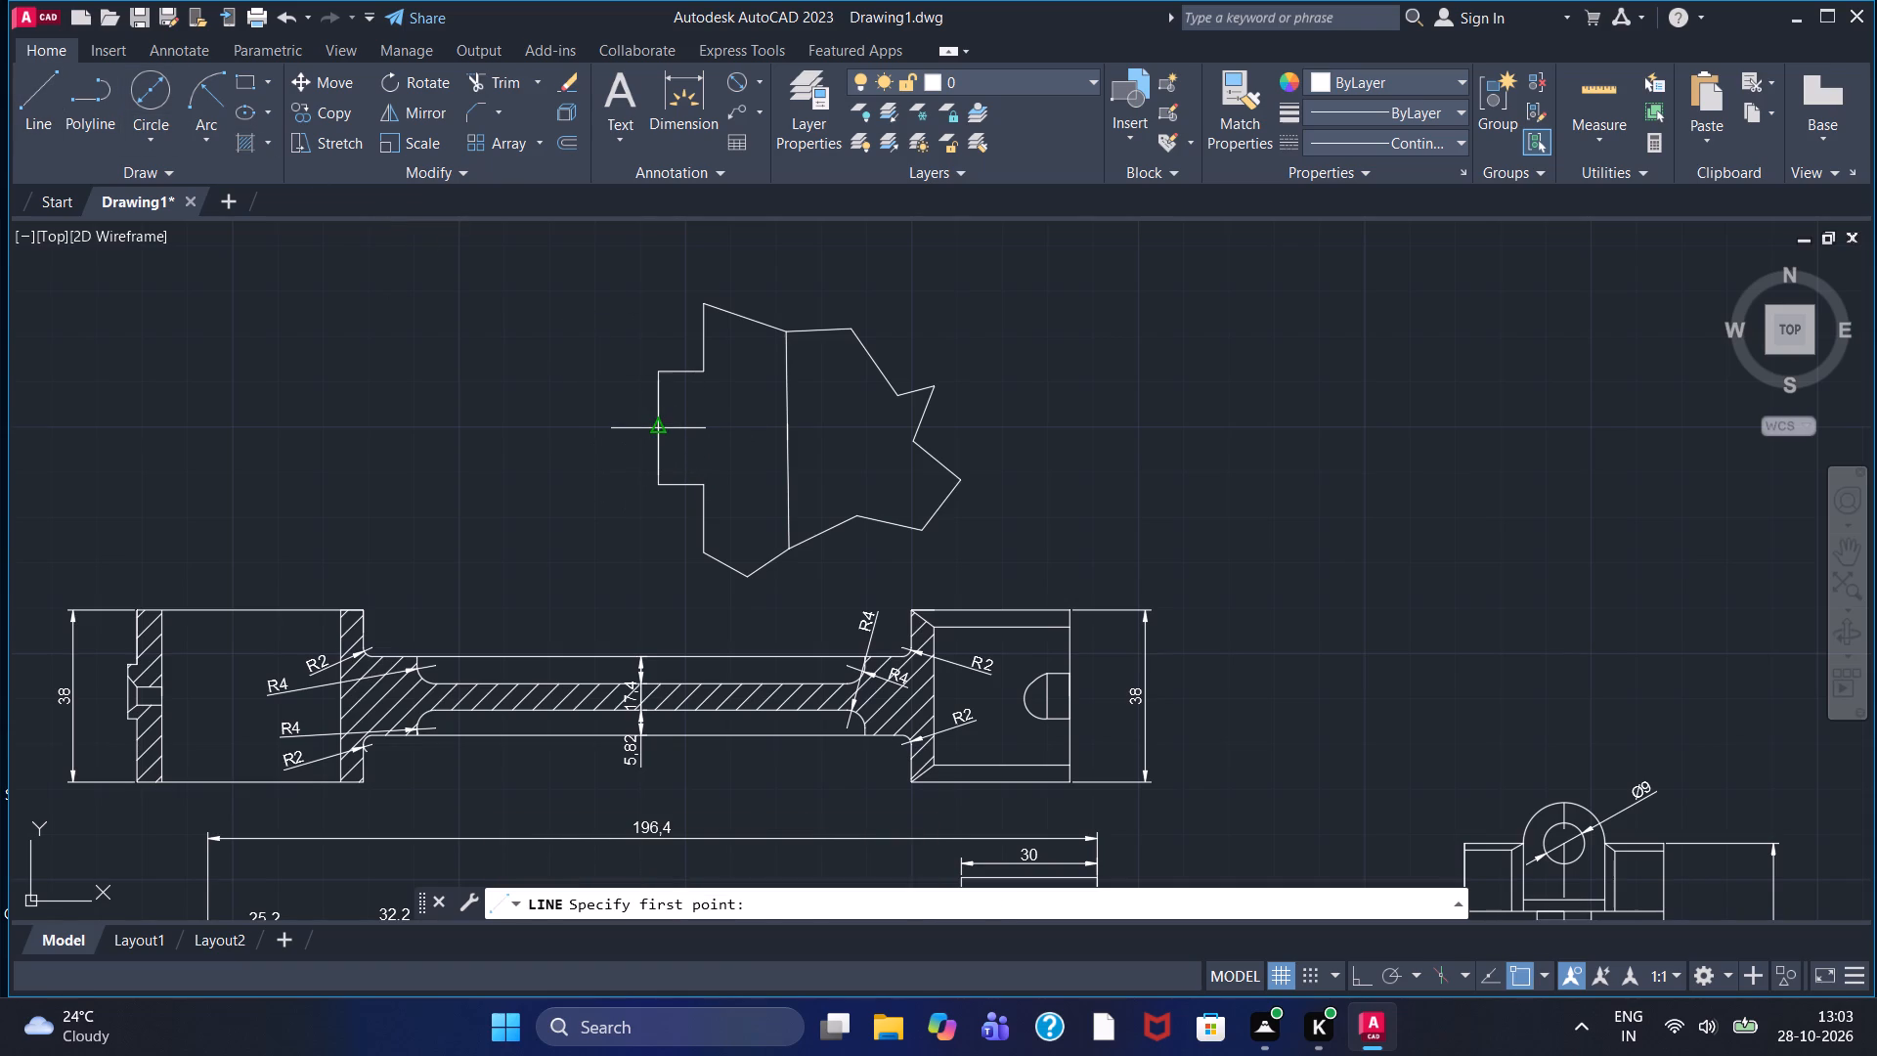
{"action": "left_click", "coordinate": [661, 430]}
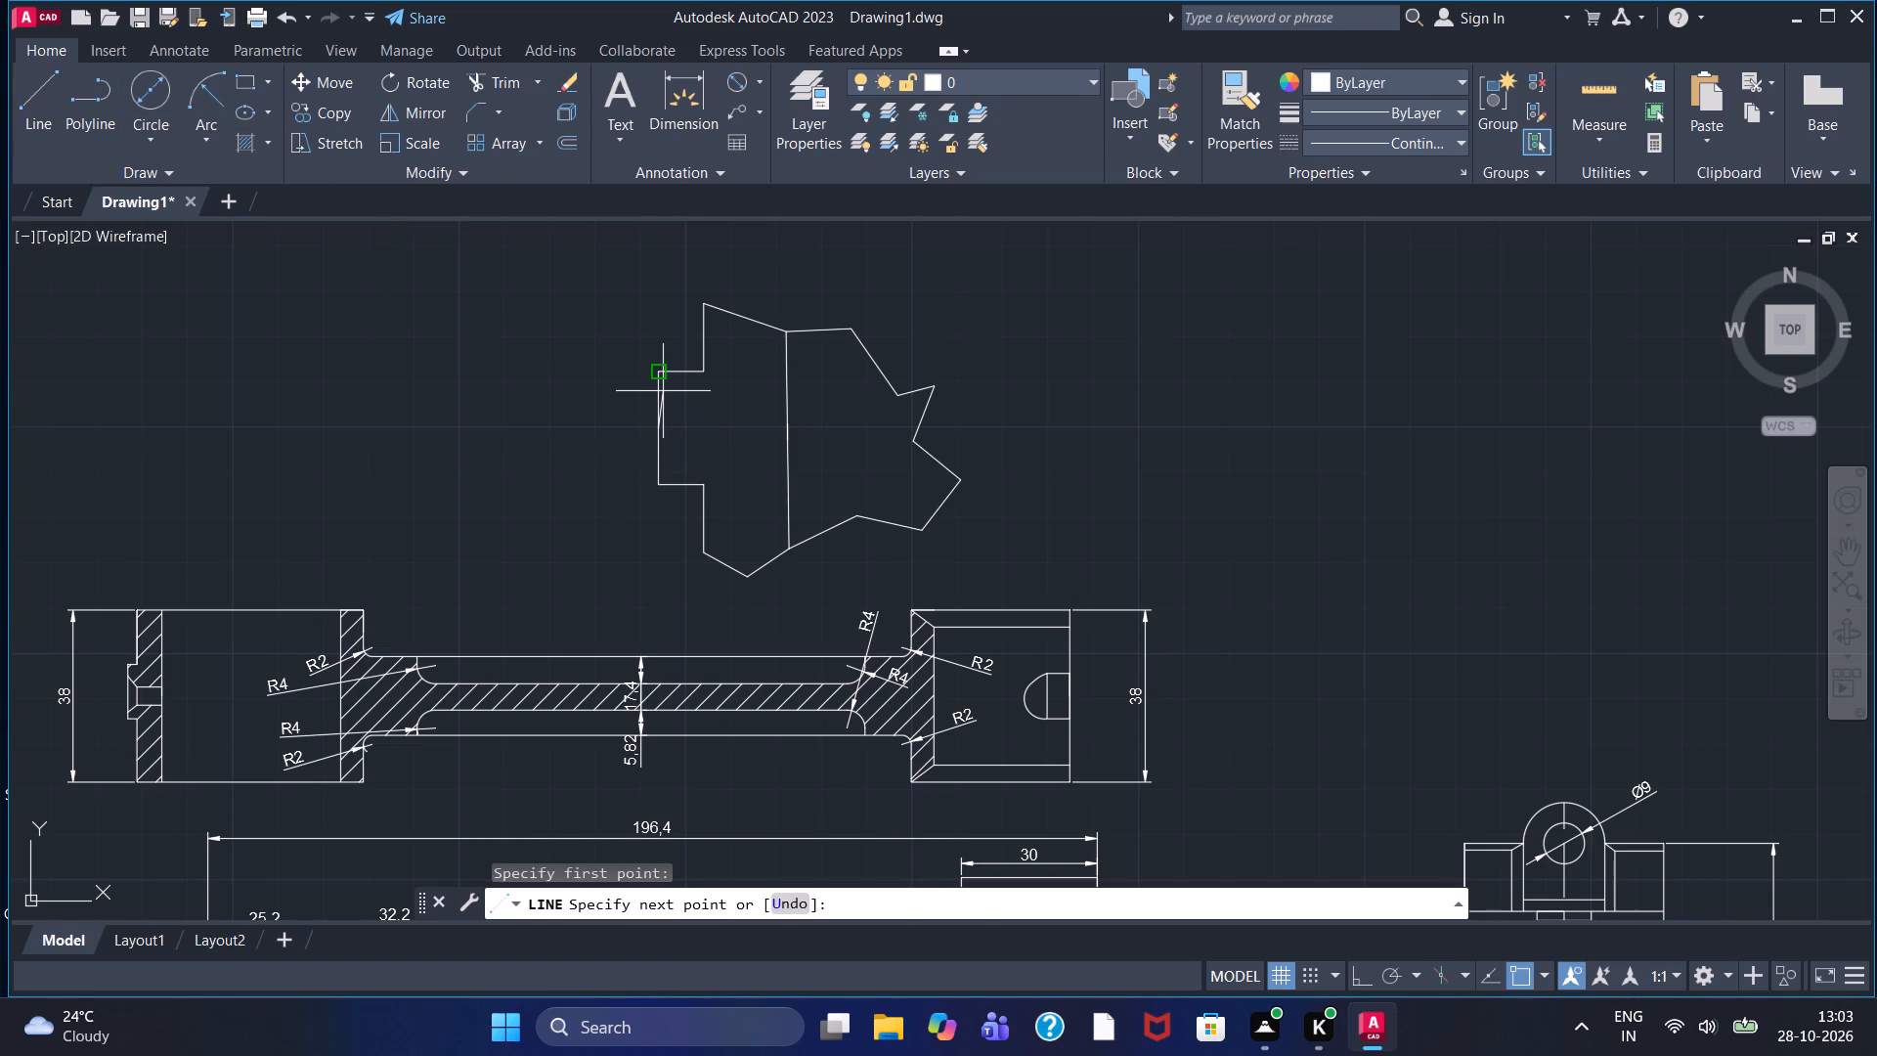
{"action": "key", "text": "F8"}
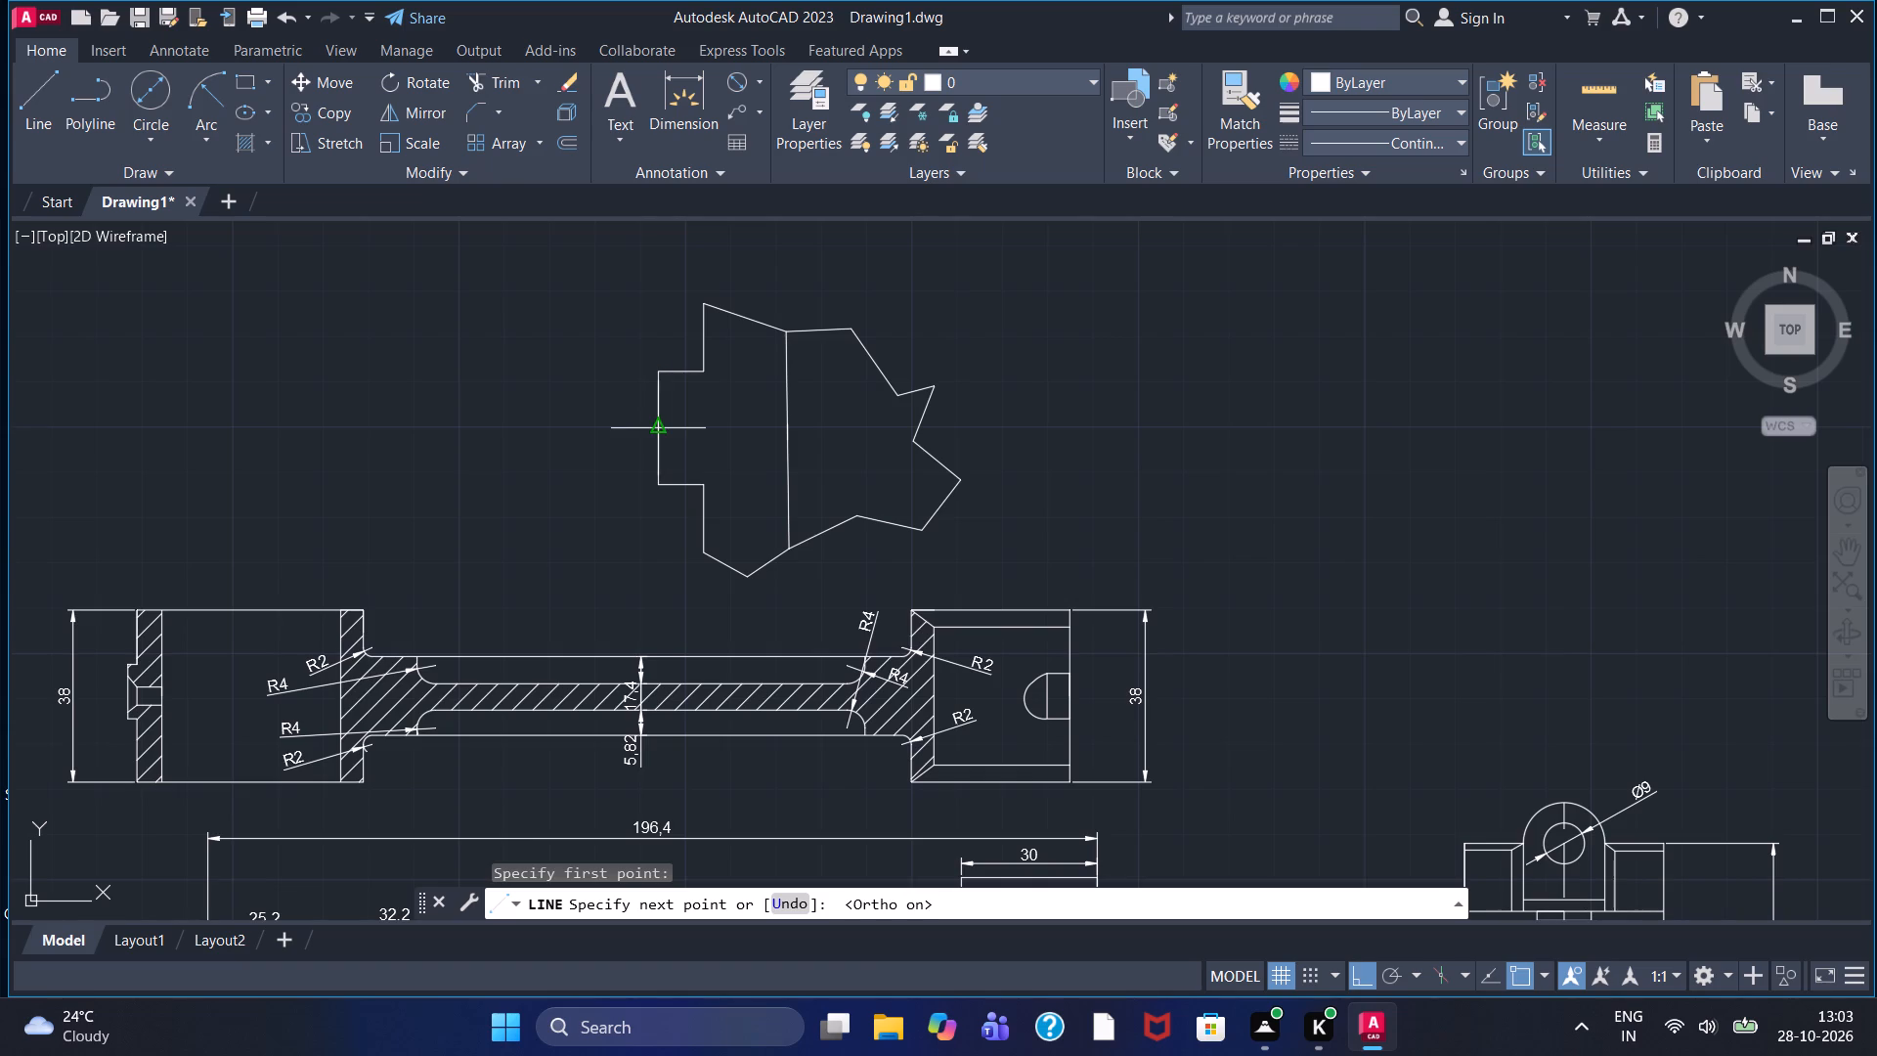
{"action": "scroll", "coordinate": [646, 420], "scroll_direction": "up", "scroll_amount": 3}
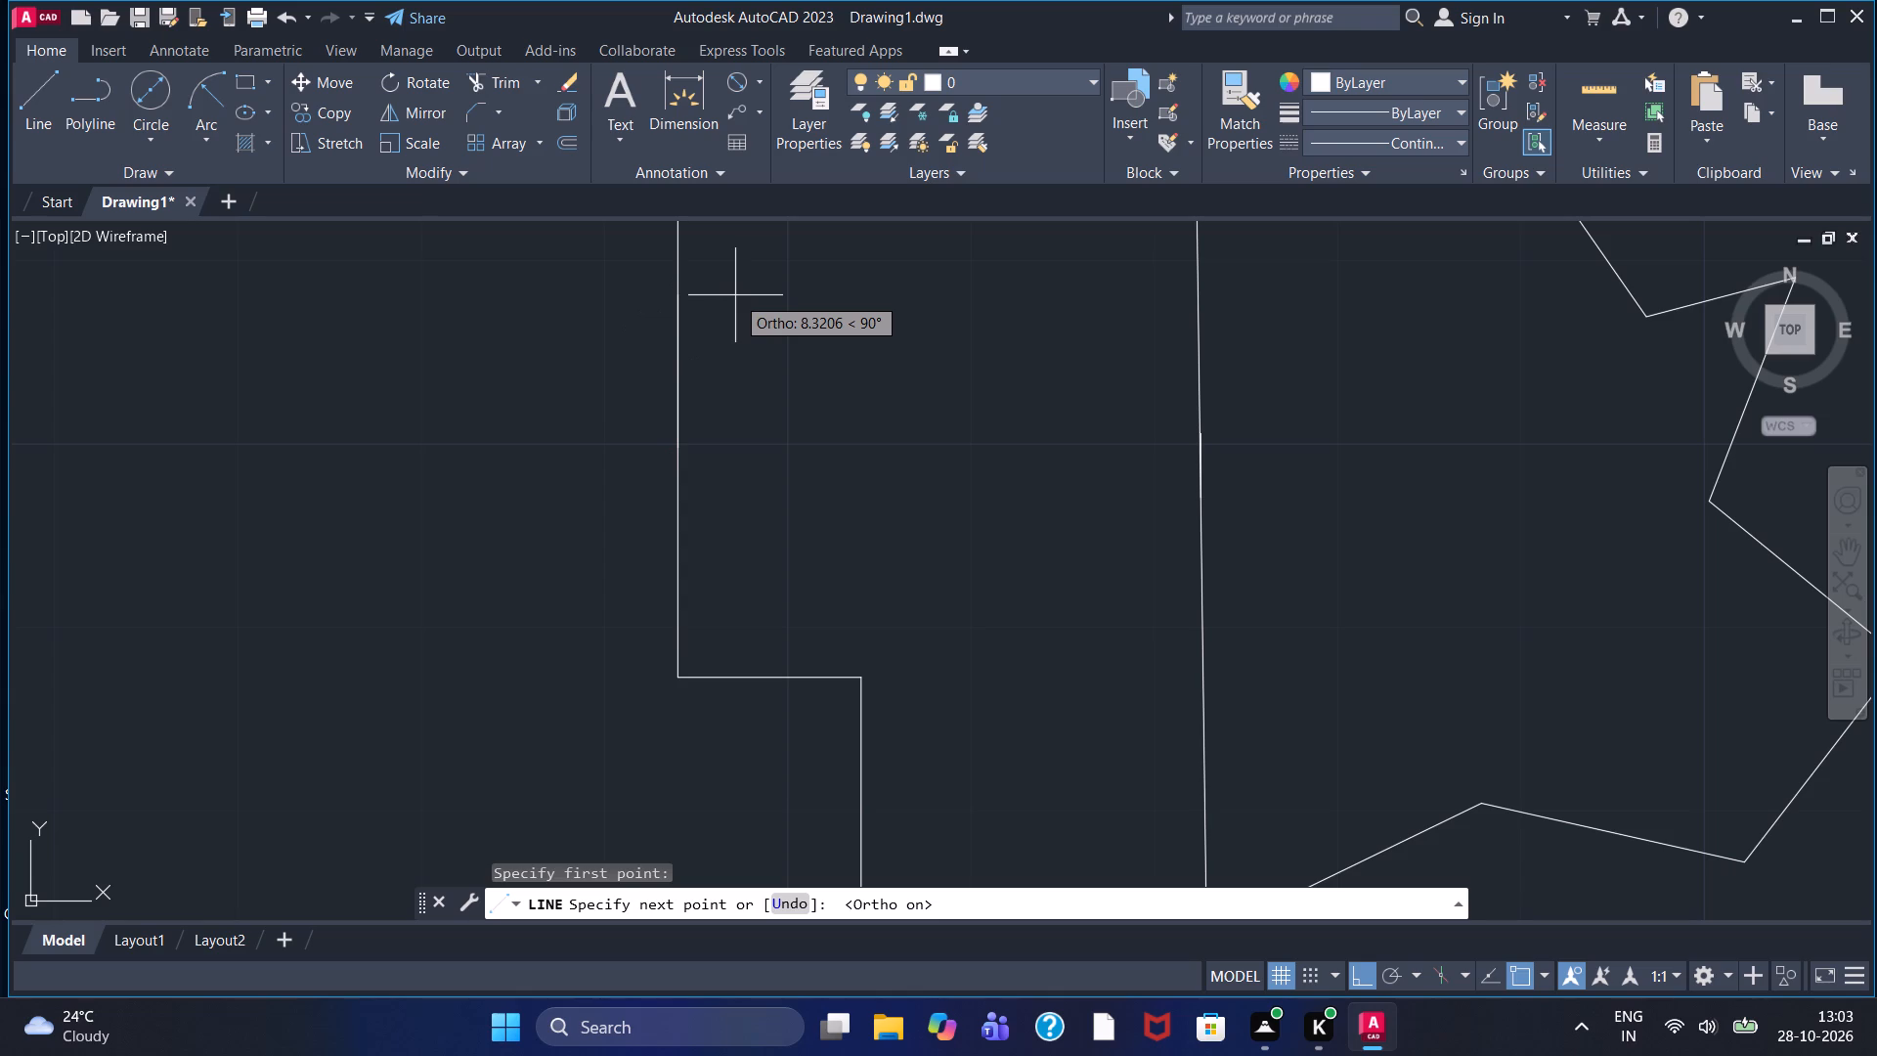
{"action": "key", "text": "5"}
{"action": "key", "text": "Return"}
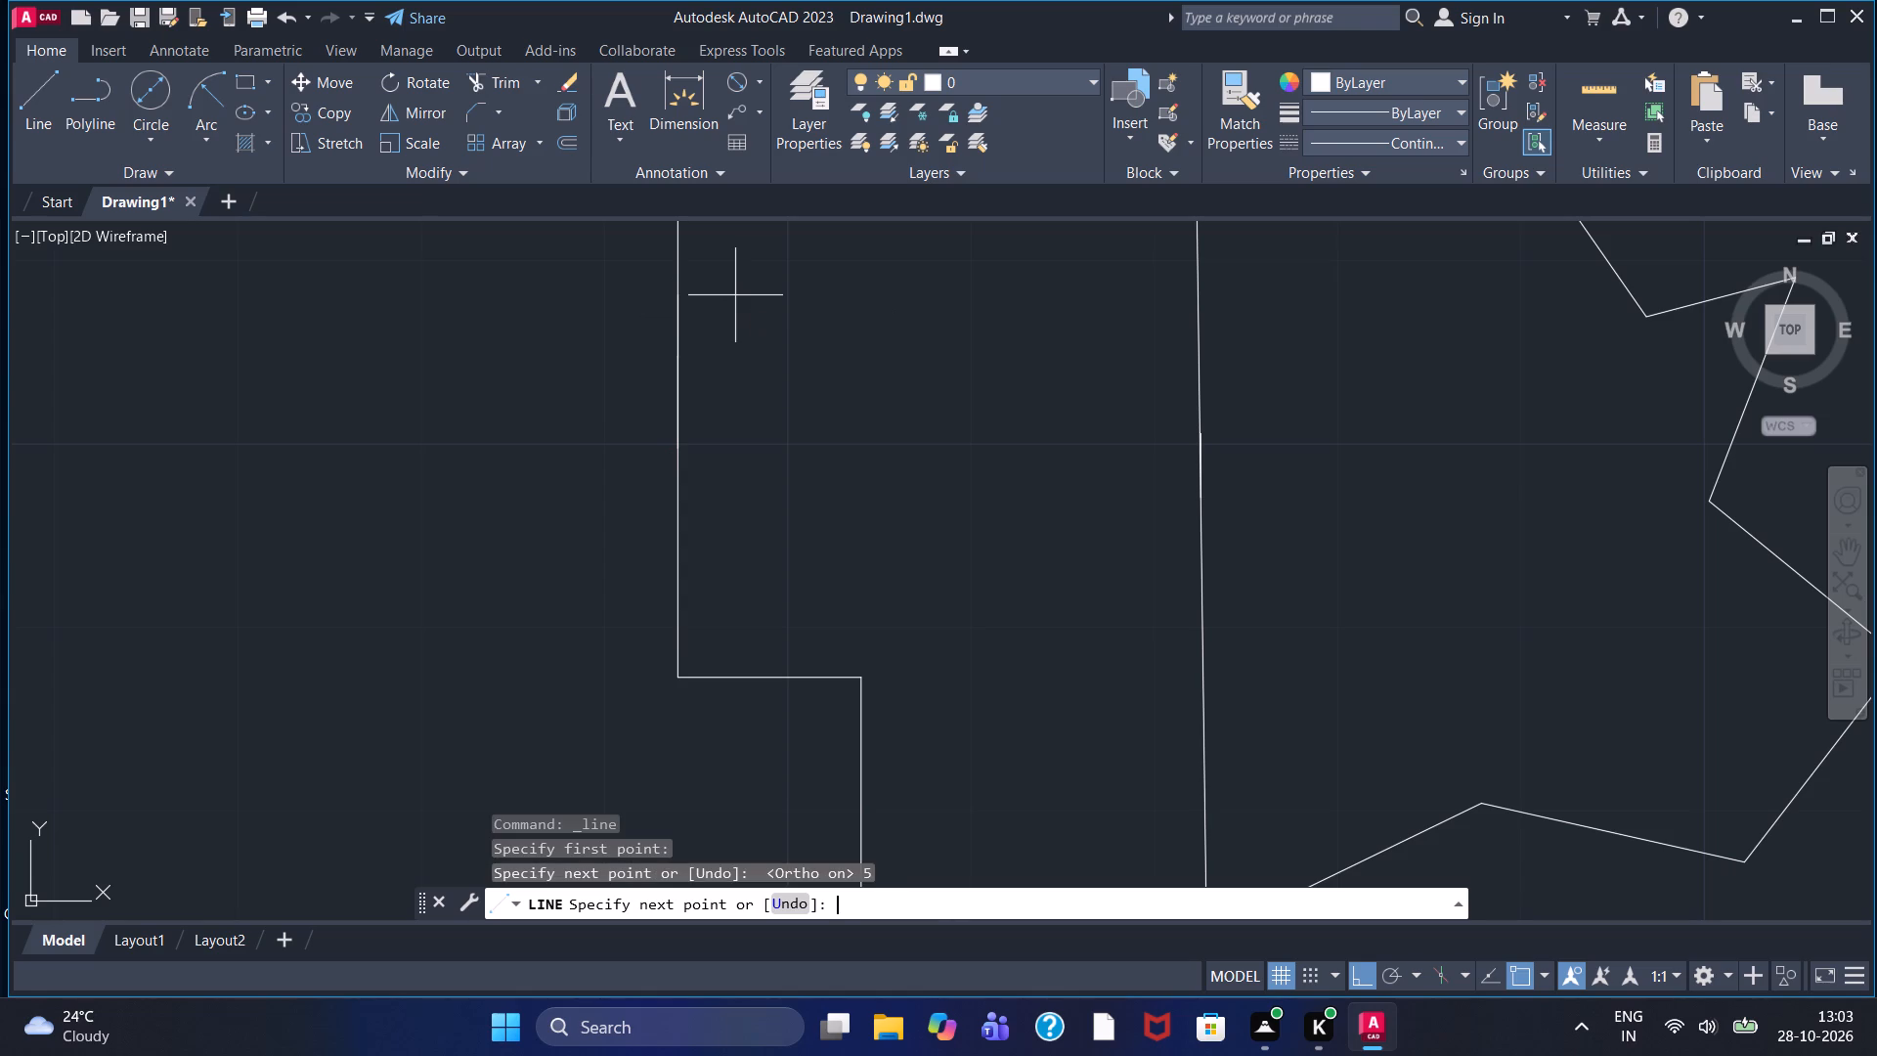
{"action": "scroll", "coordinate": [1259, 309], "scroll_direction": "down", "scroll_amount": 1}
{"action": "left_click", "coordinate": [1259, 309]}
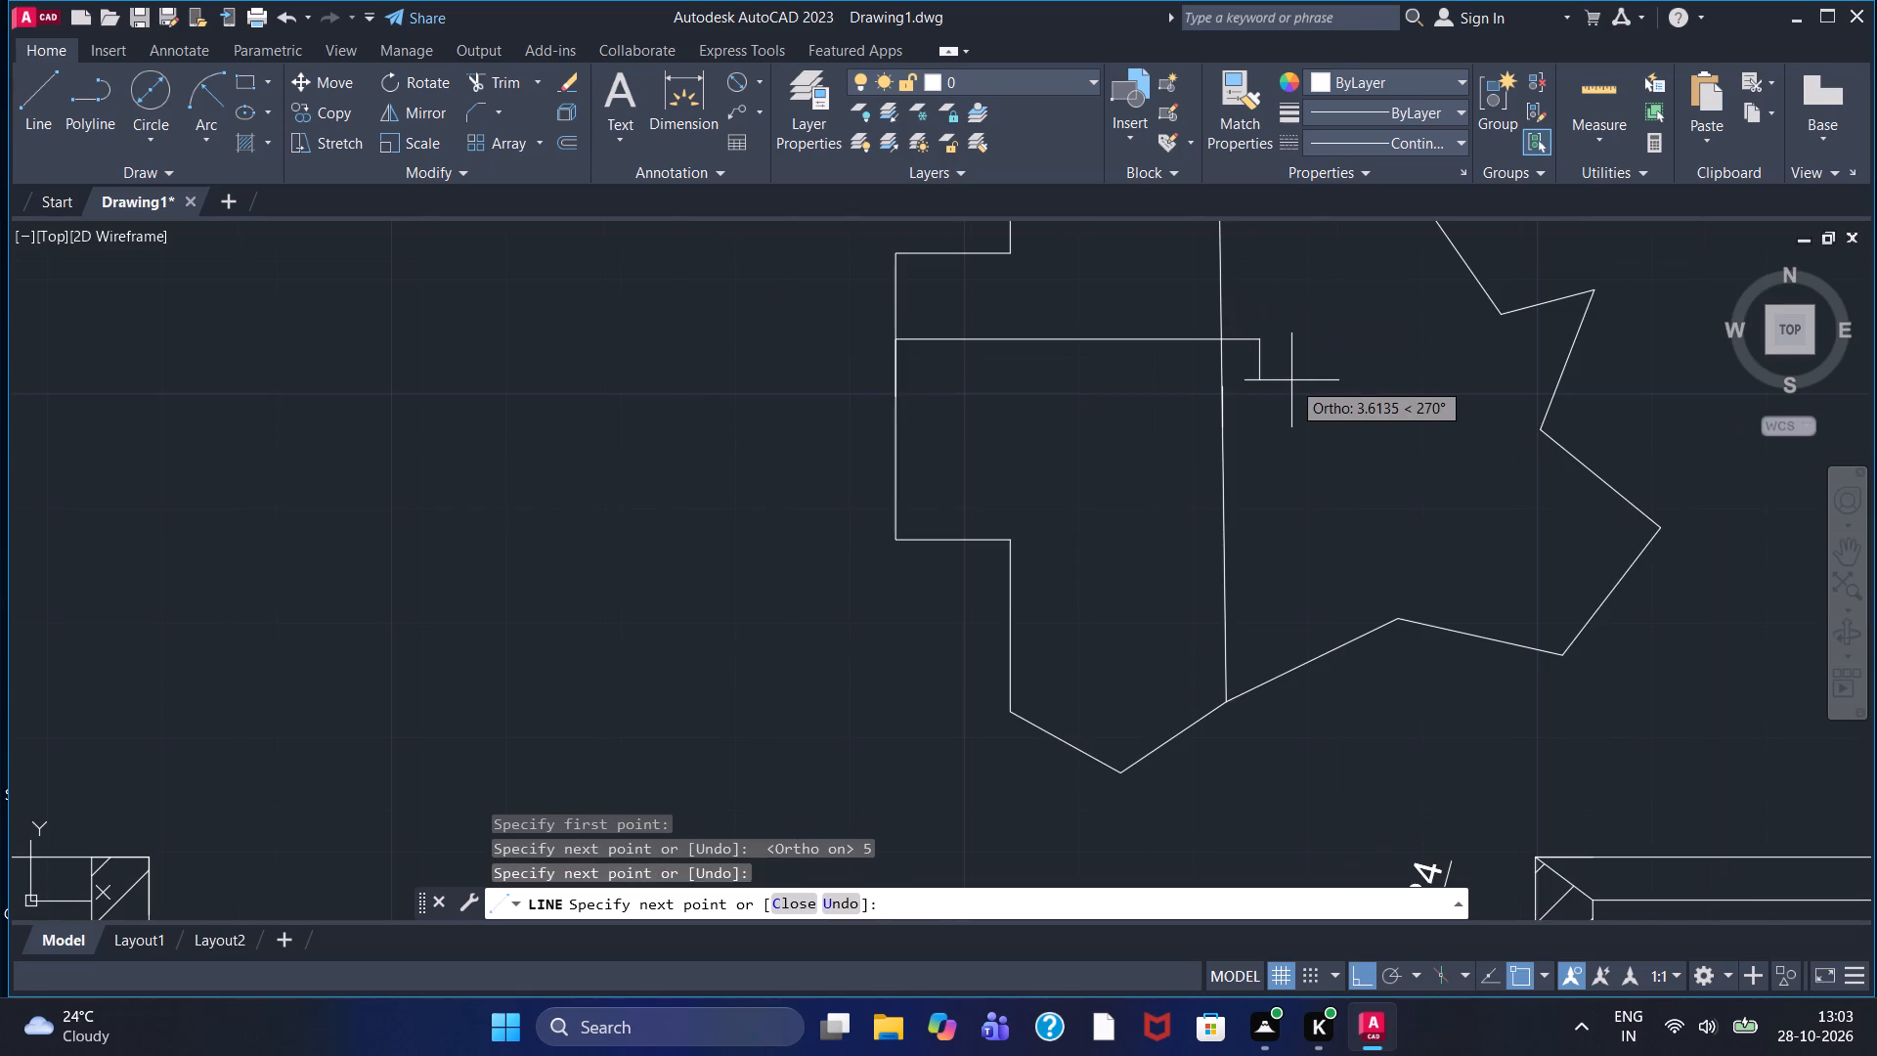
{"action": "type", "text": "10"}
{"action": "key", "text": "Return"}
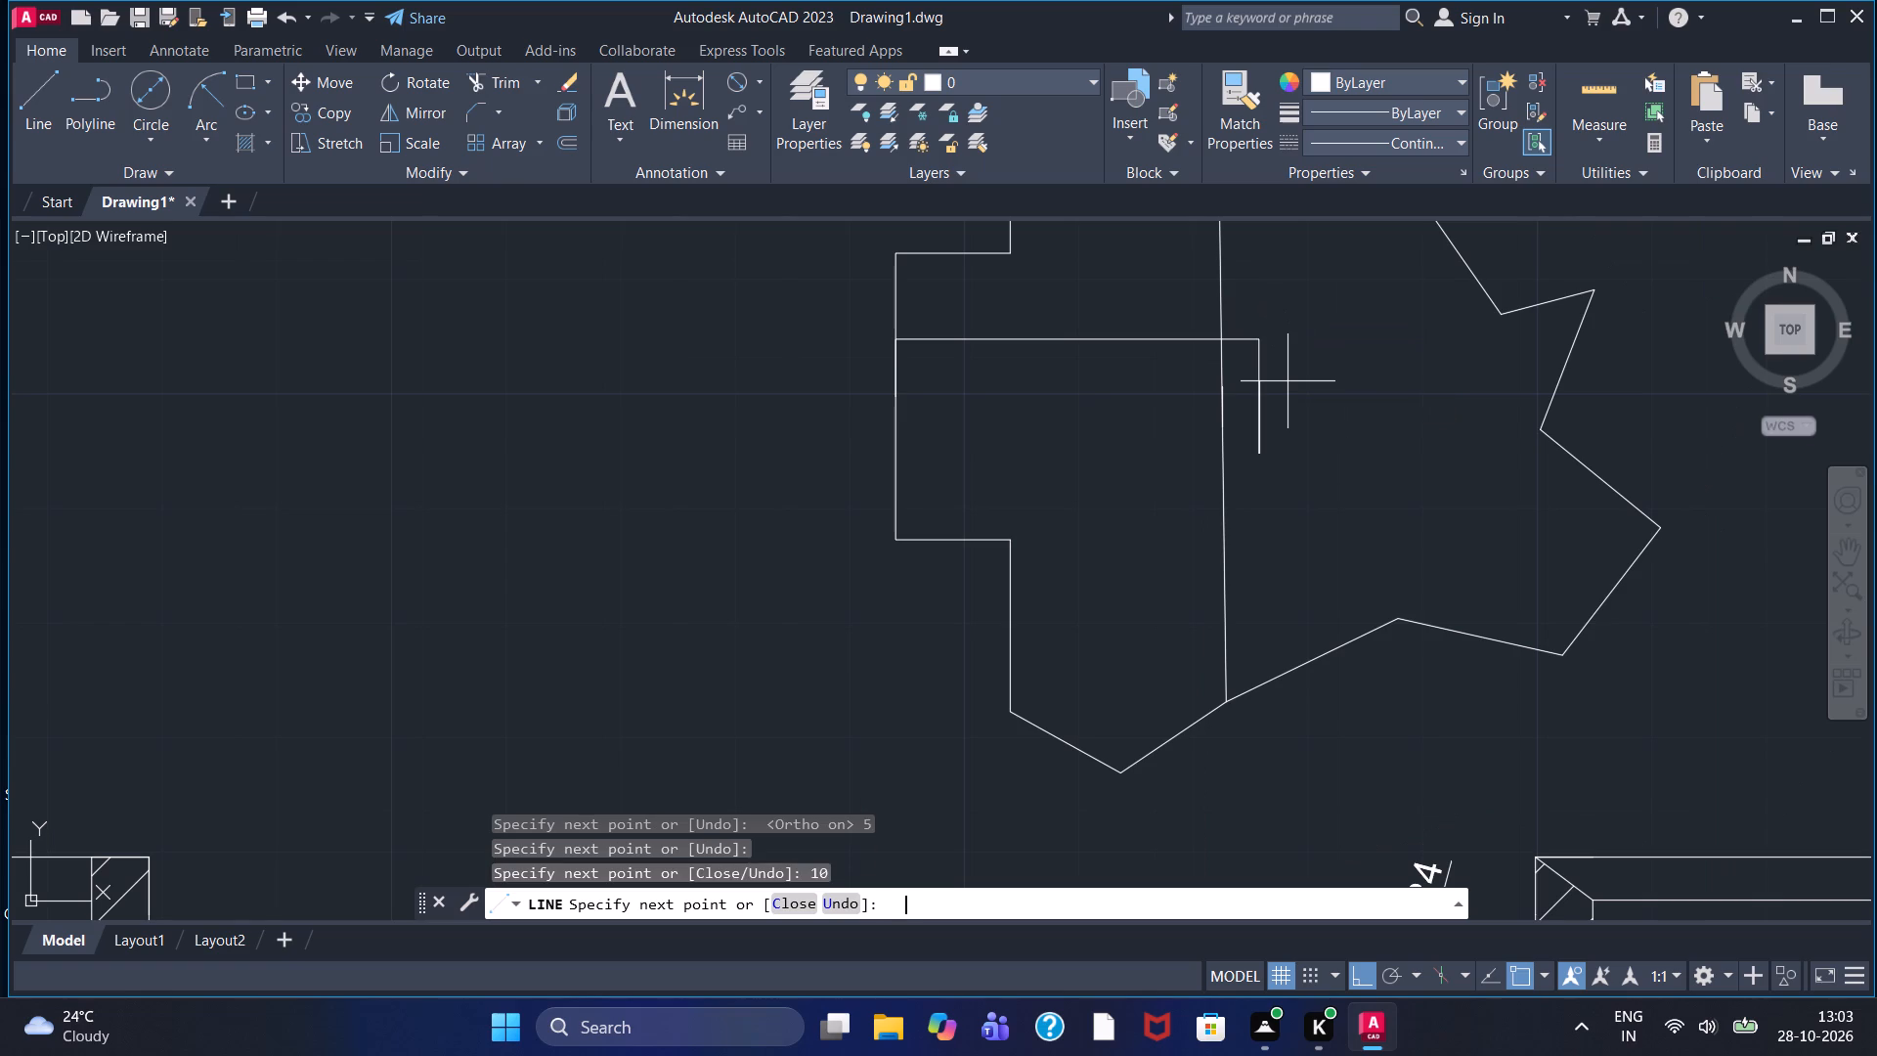
{"action": "left_click", "coordinate": [759, 410]}
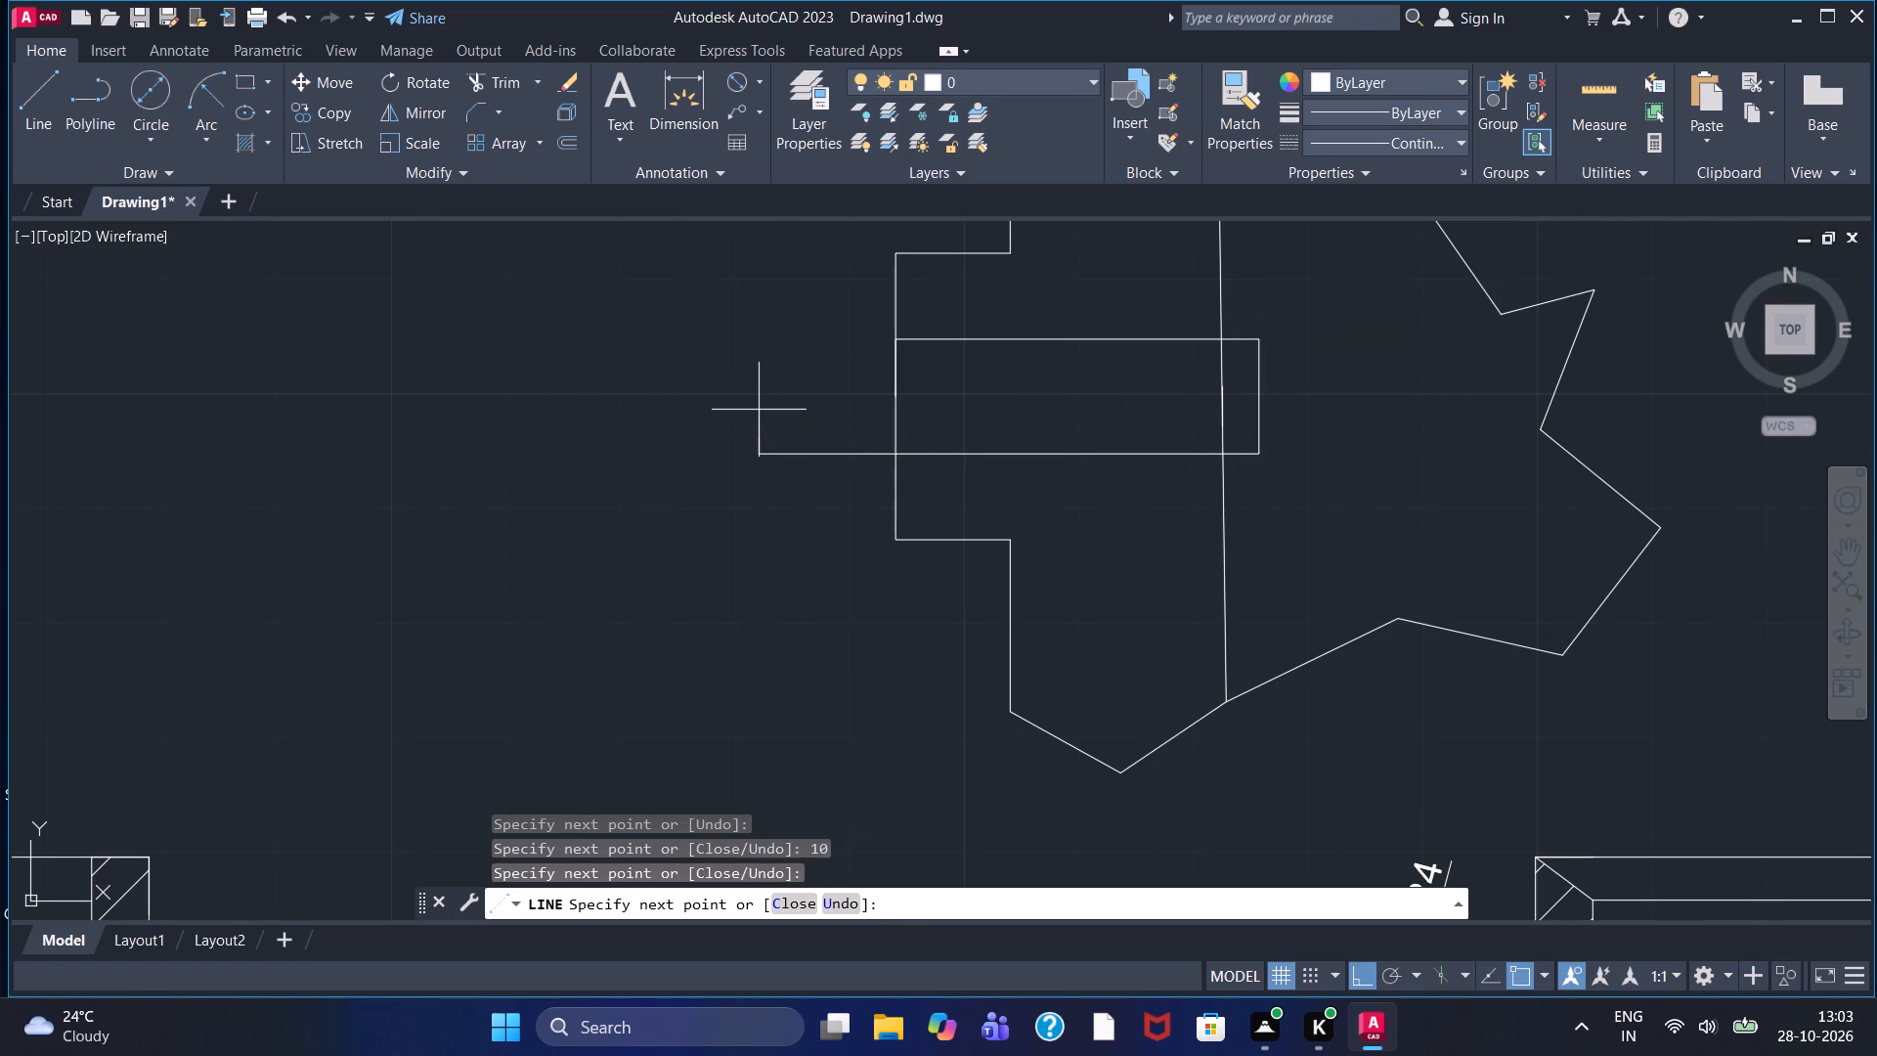
{"action": "right_click", "coordinate": [759, 410]}
{"action": "left_click", "coordinate": [787, 418]}
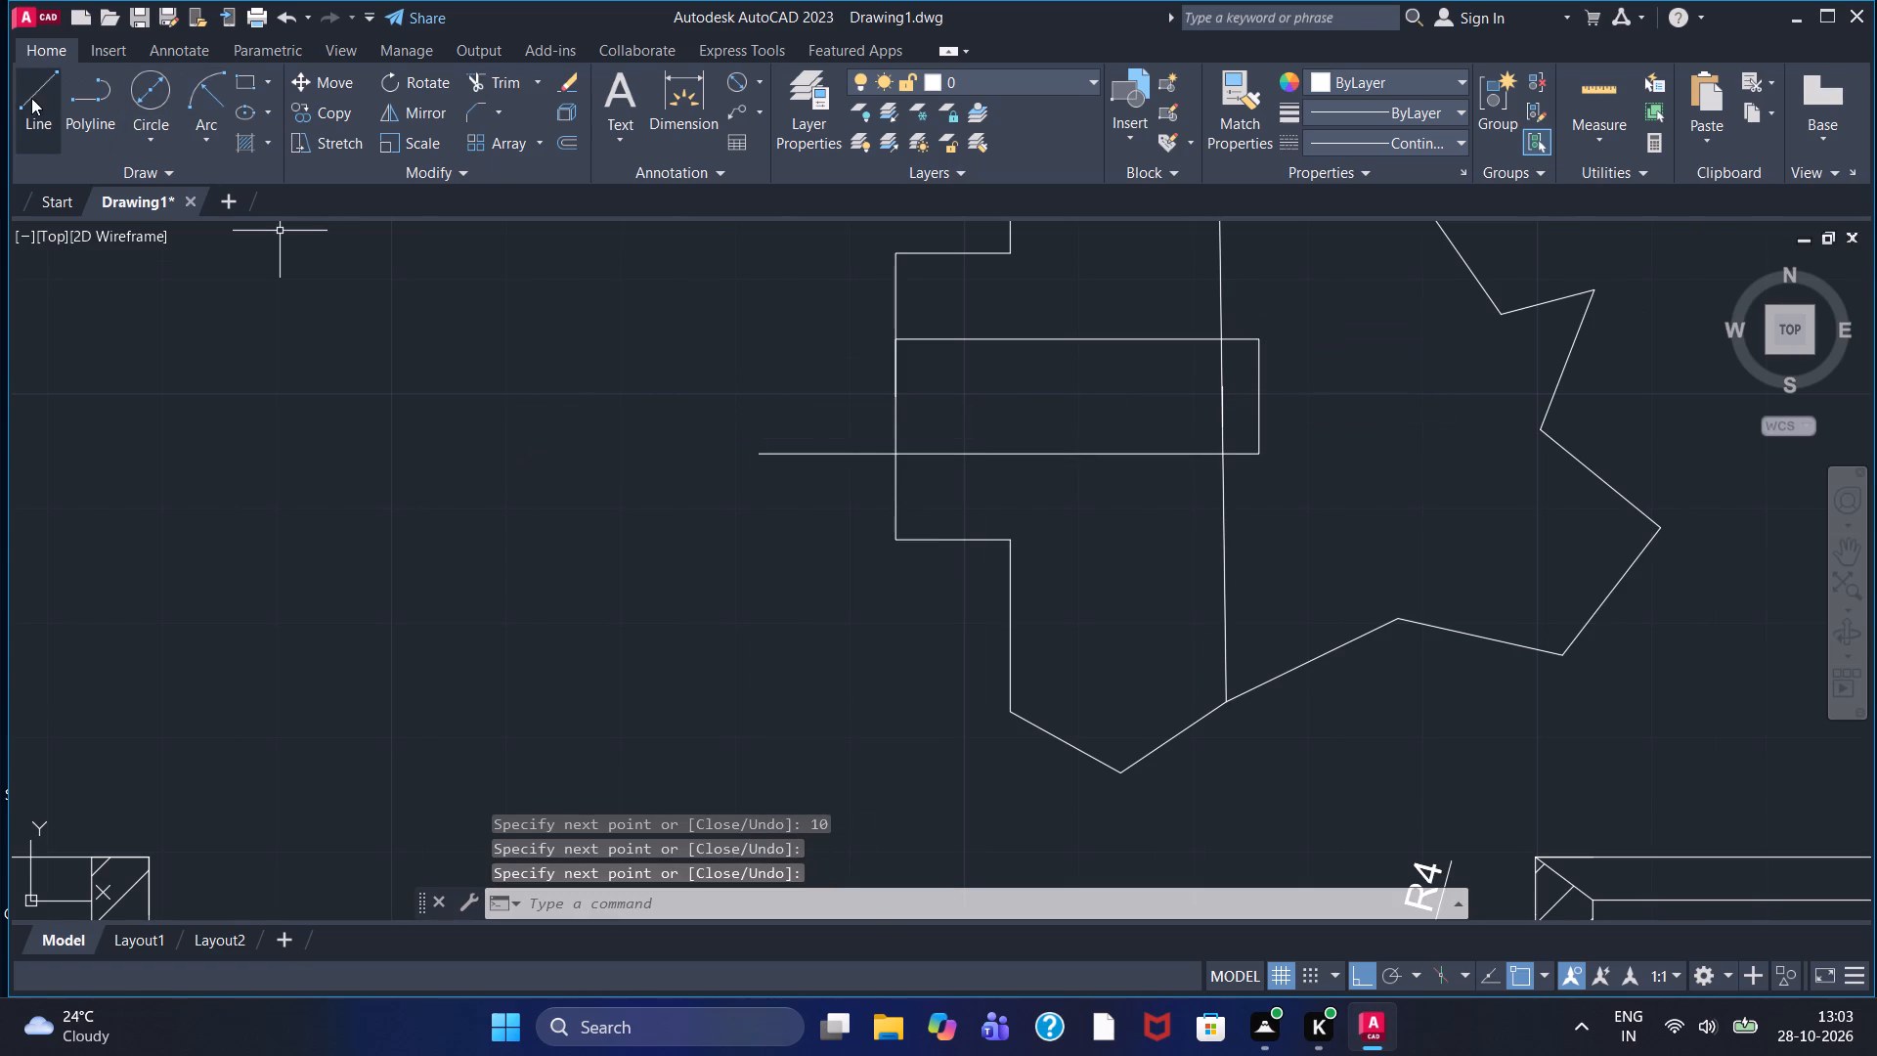
Draw a vertical line joining the two inner corners of the stepped left side.
{"action": "left_click", "coordinate": [31, 98]}
{"action": "left_click", "coordinate": [1000, 251]}
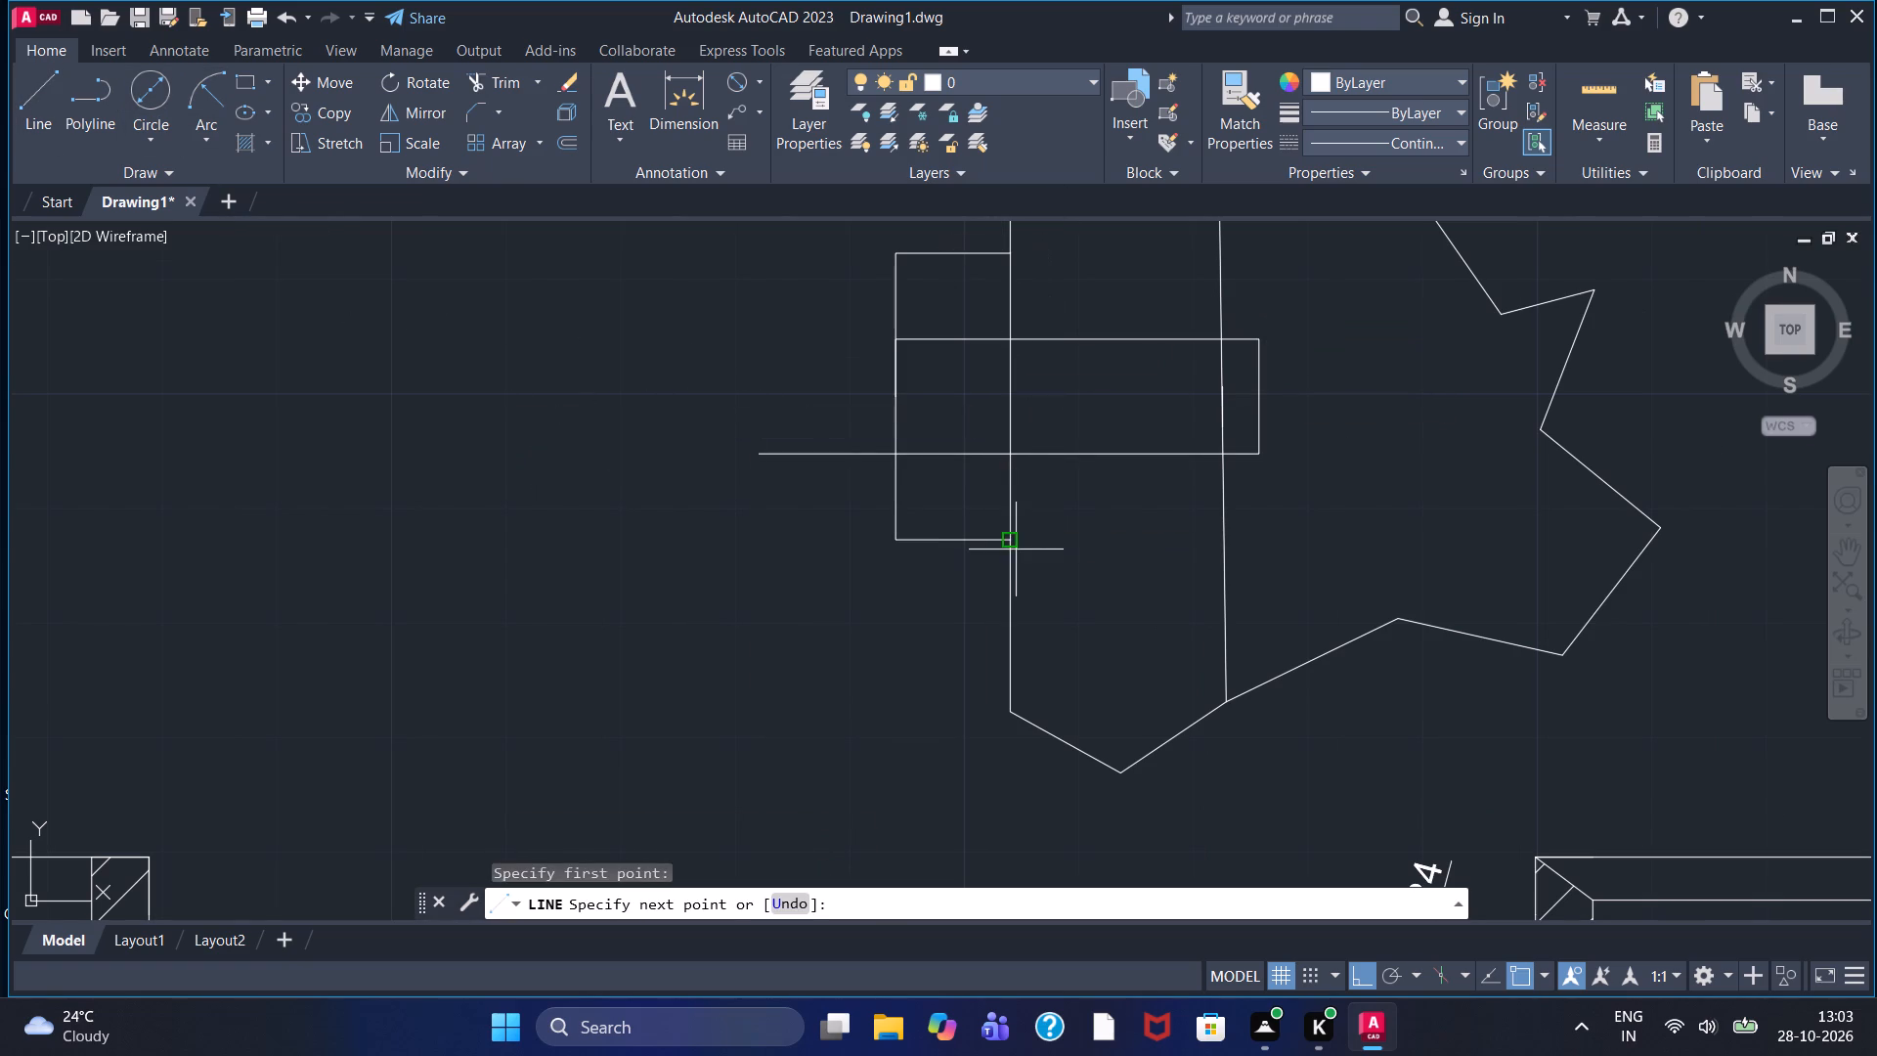
{"action": "left_click", "coordinate": [1016, 550]}
{"action": "right_click", "coordinate": [1016, 550]}
{"action": "left_click", "coordinate": [1093, 556]}
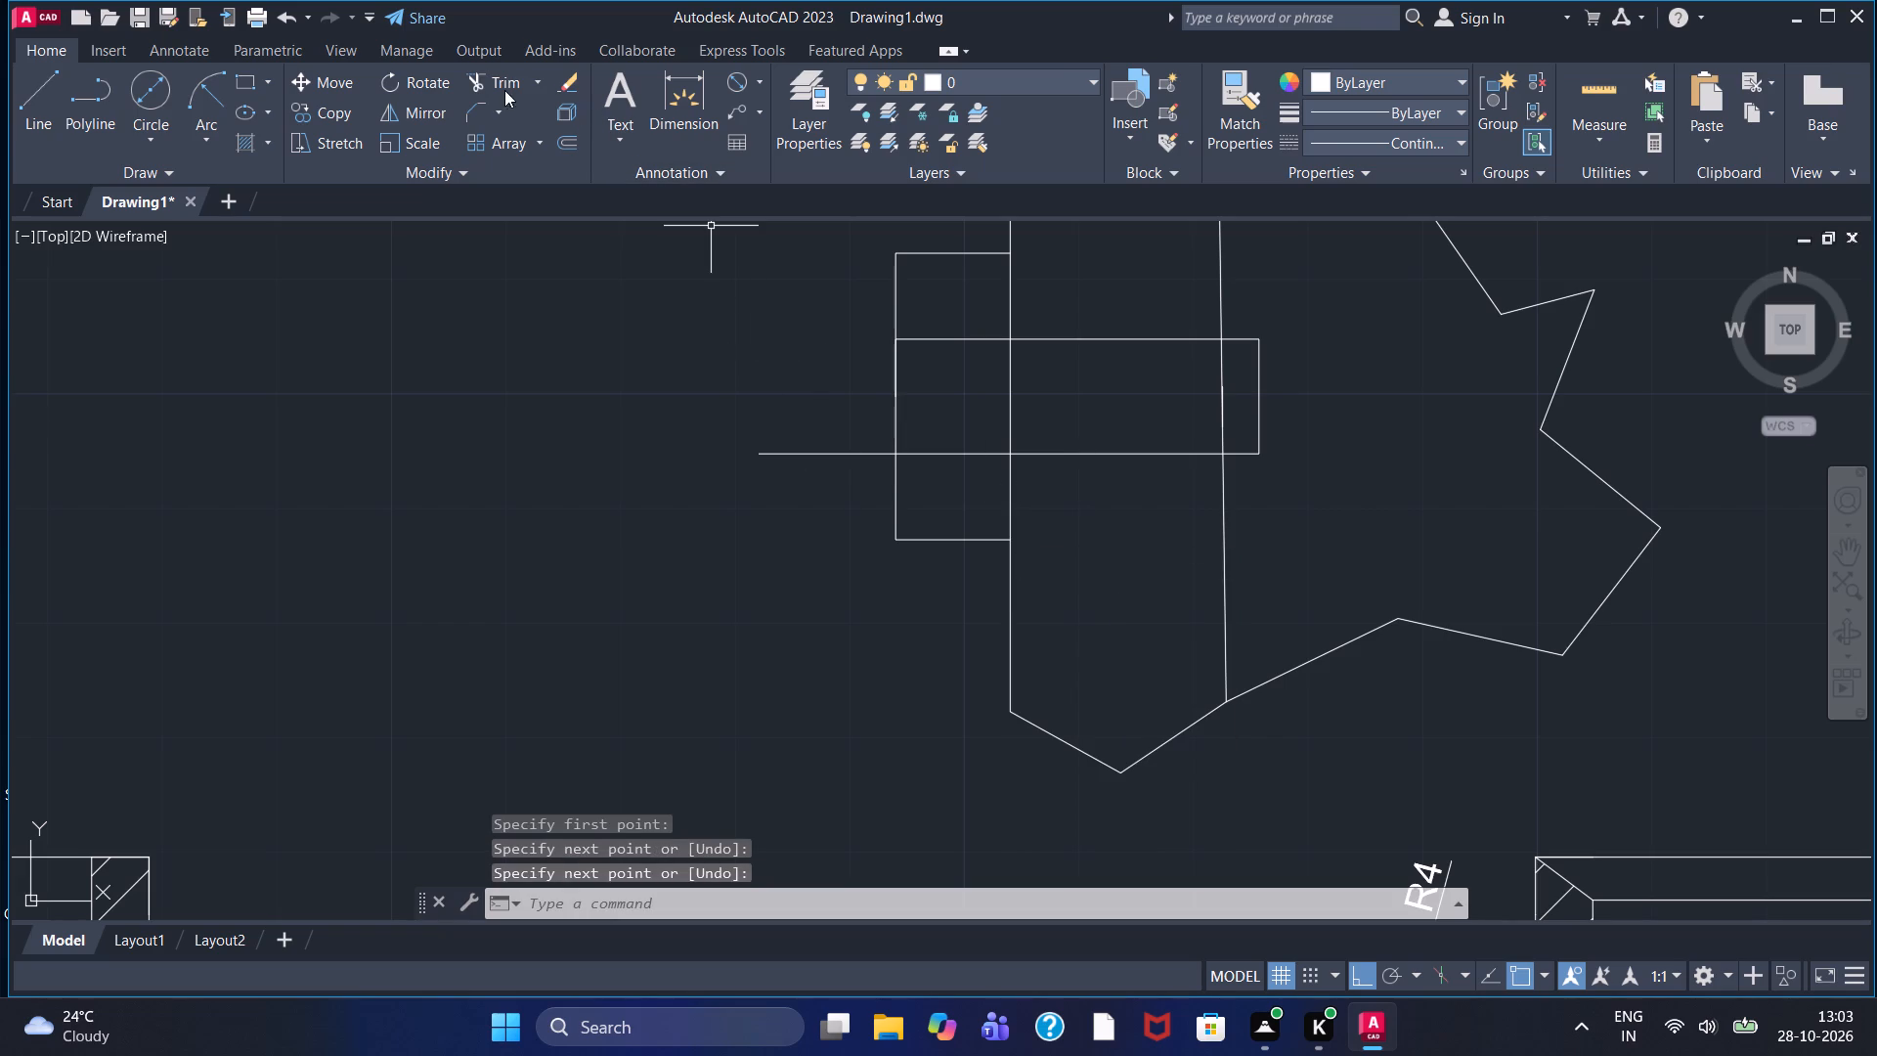
Trim the vertical line above and below the slot and the slot lines to its left, including the end outside the outline.
{"action": "left_click", "coordinate": [480, 72]}
{"action": "left_click", "coordinate": [807, 452]}
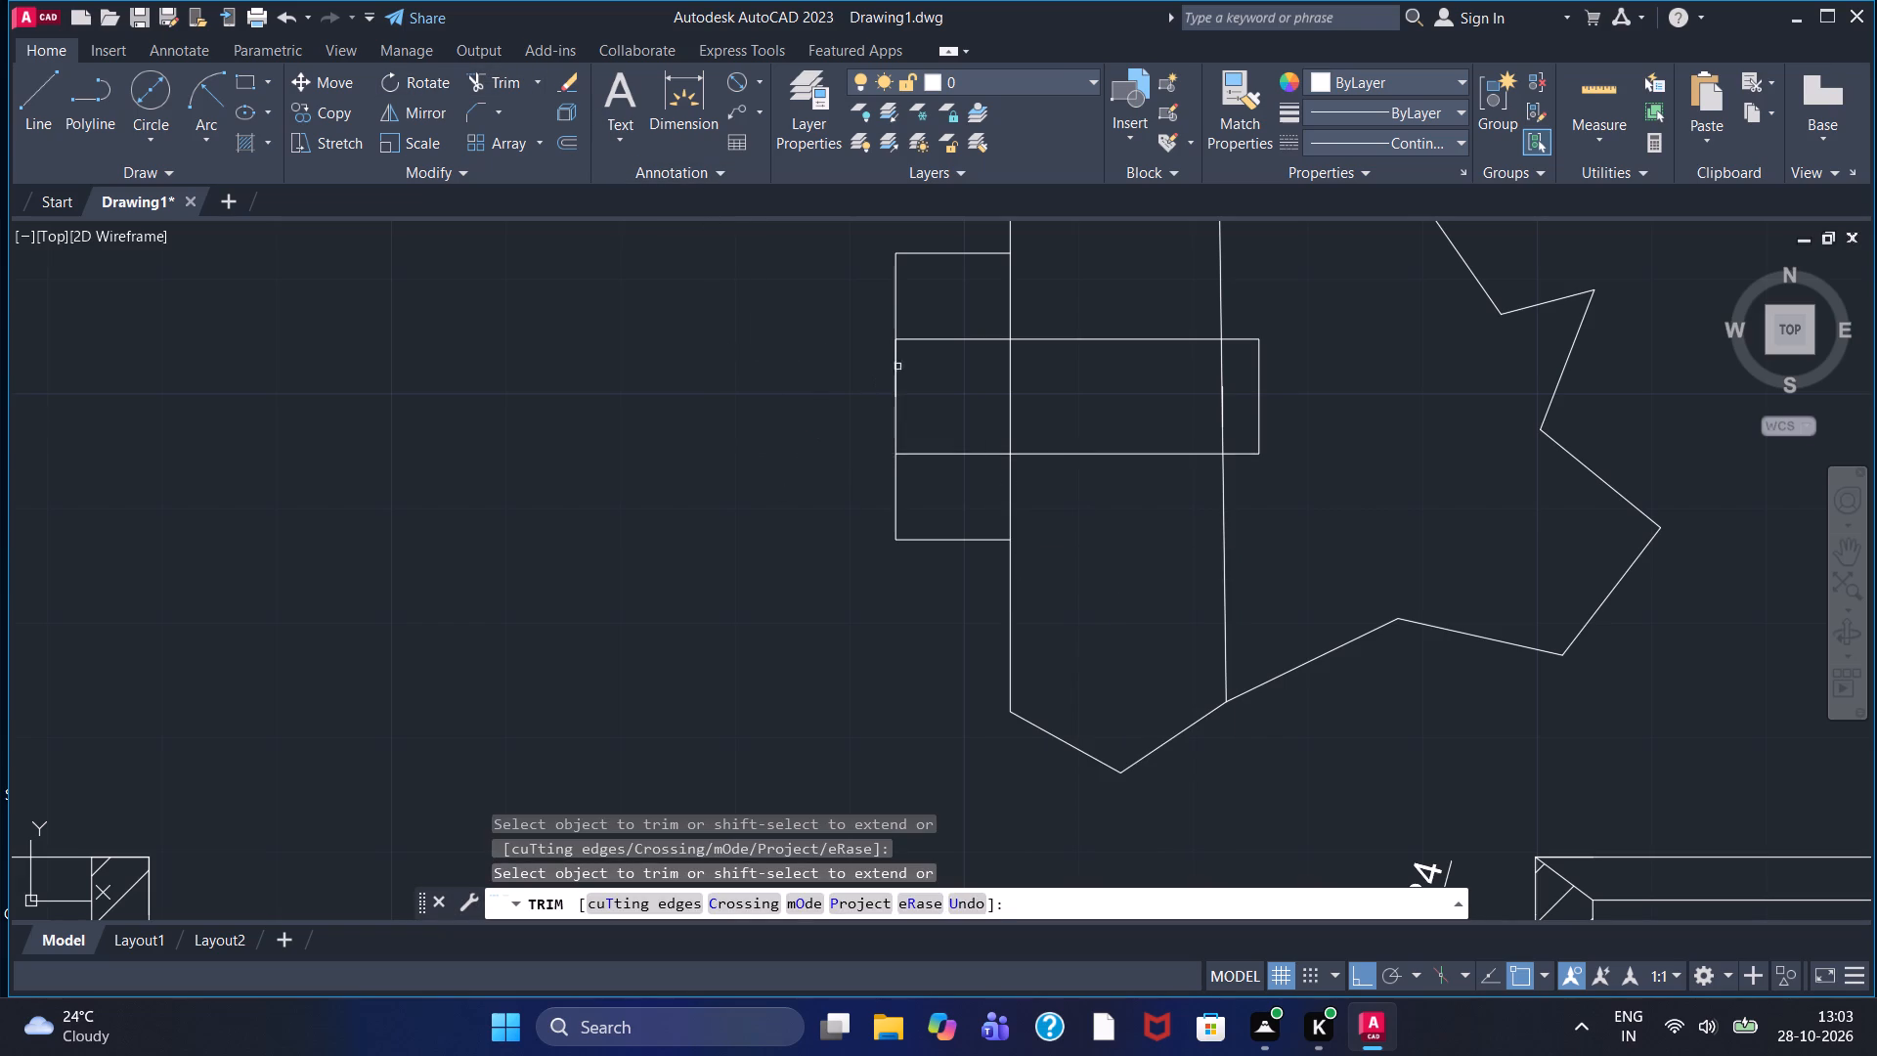
{"action": "left_click", "coordinate": [1009, 319]}
{"action": "left_click", "coordinate": [1009, 510]}
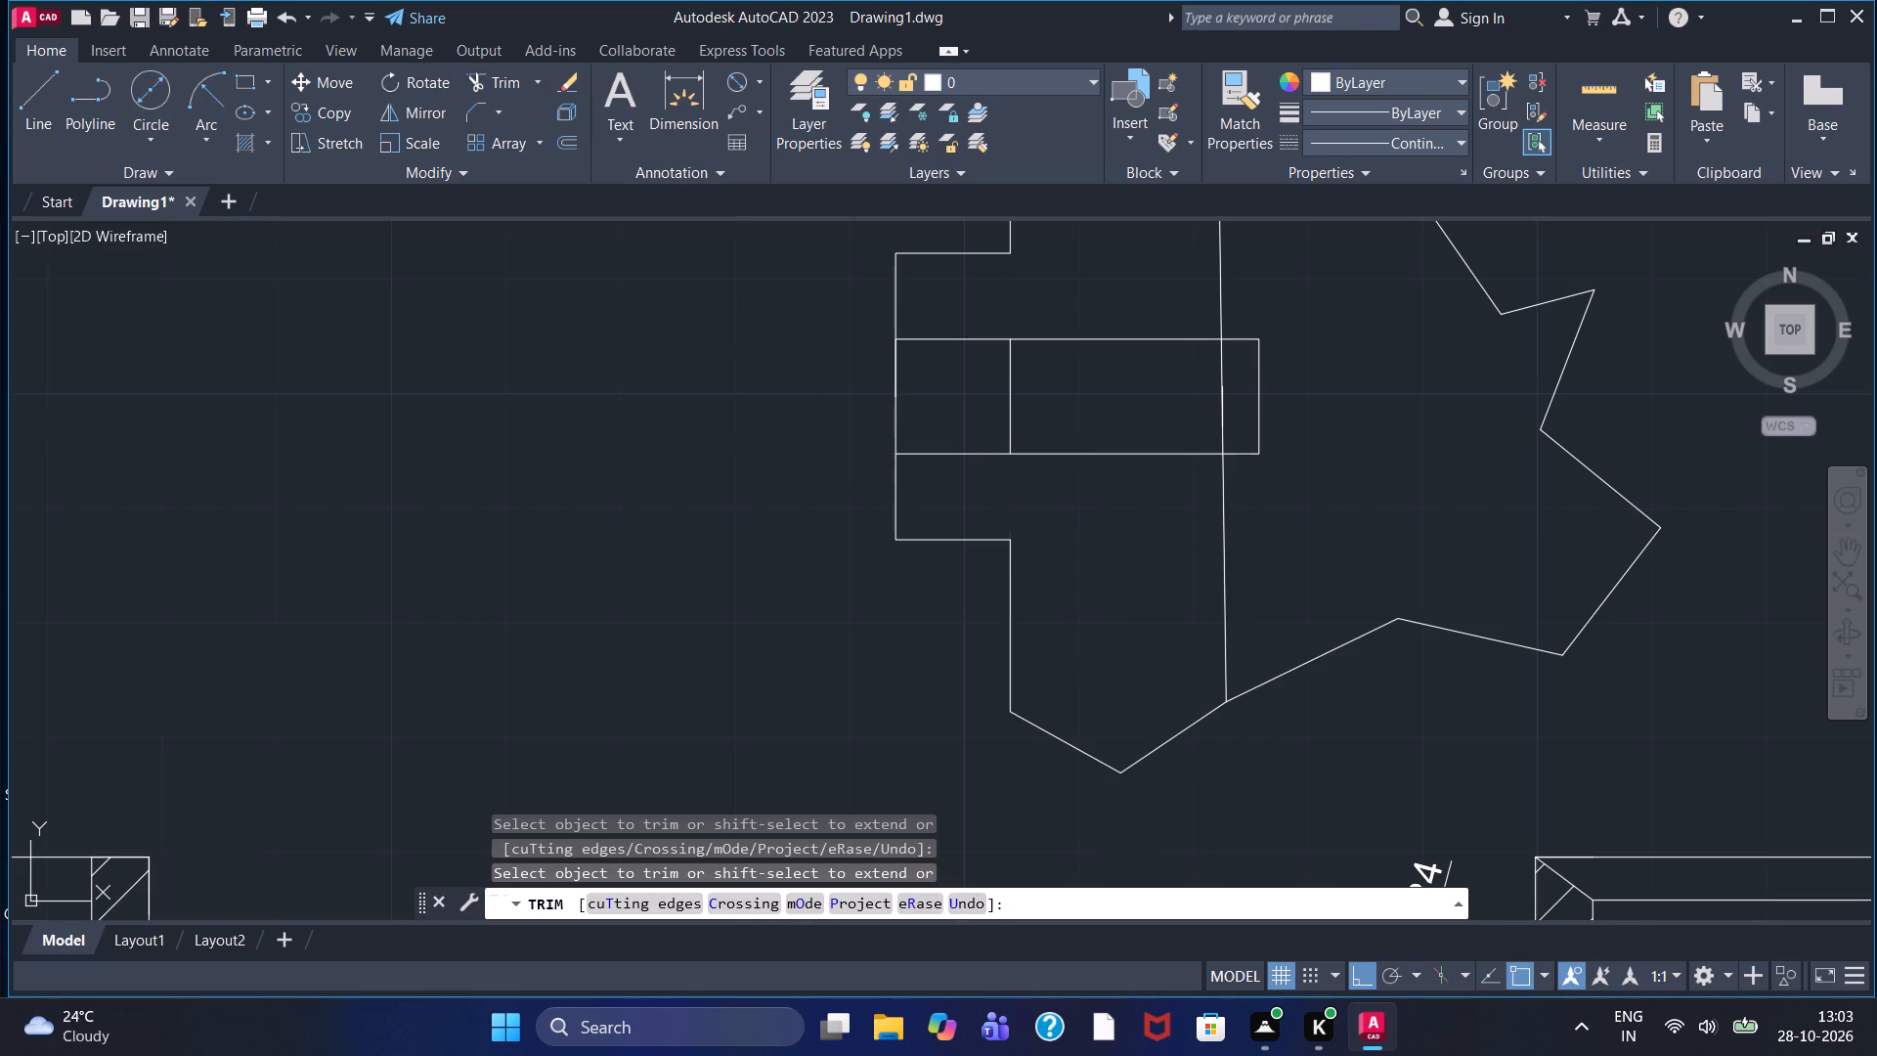
{"action": "left_click", "coordinate": [946, 455]}
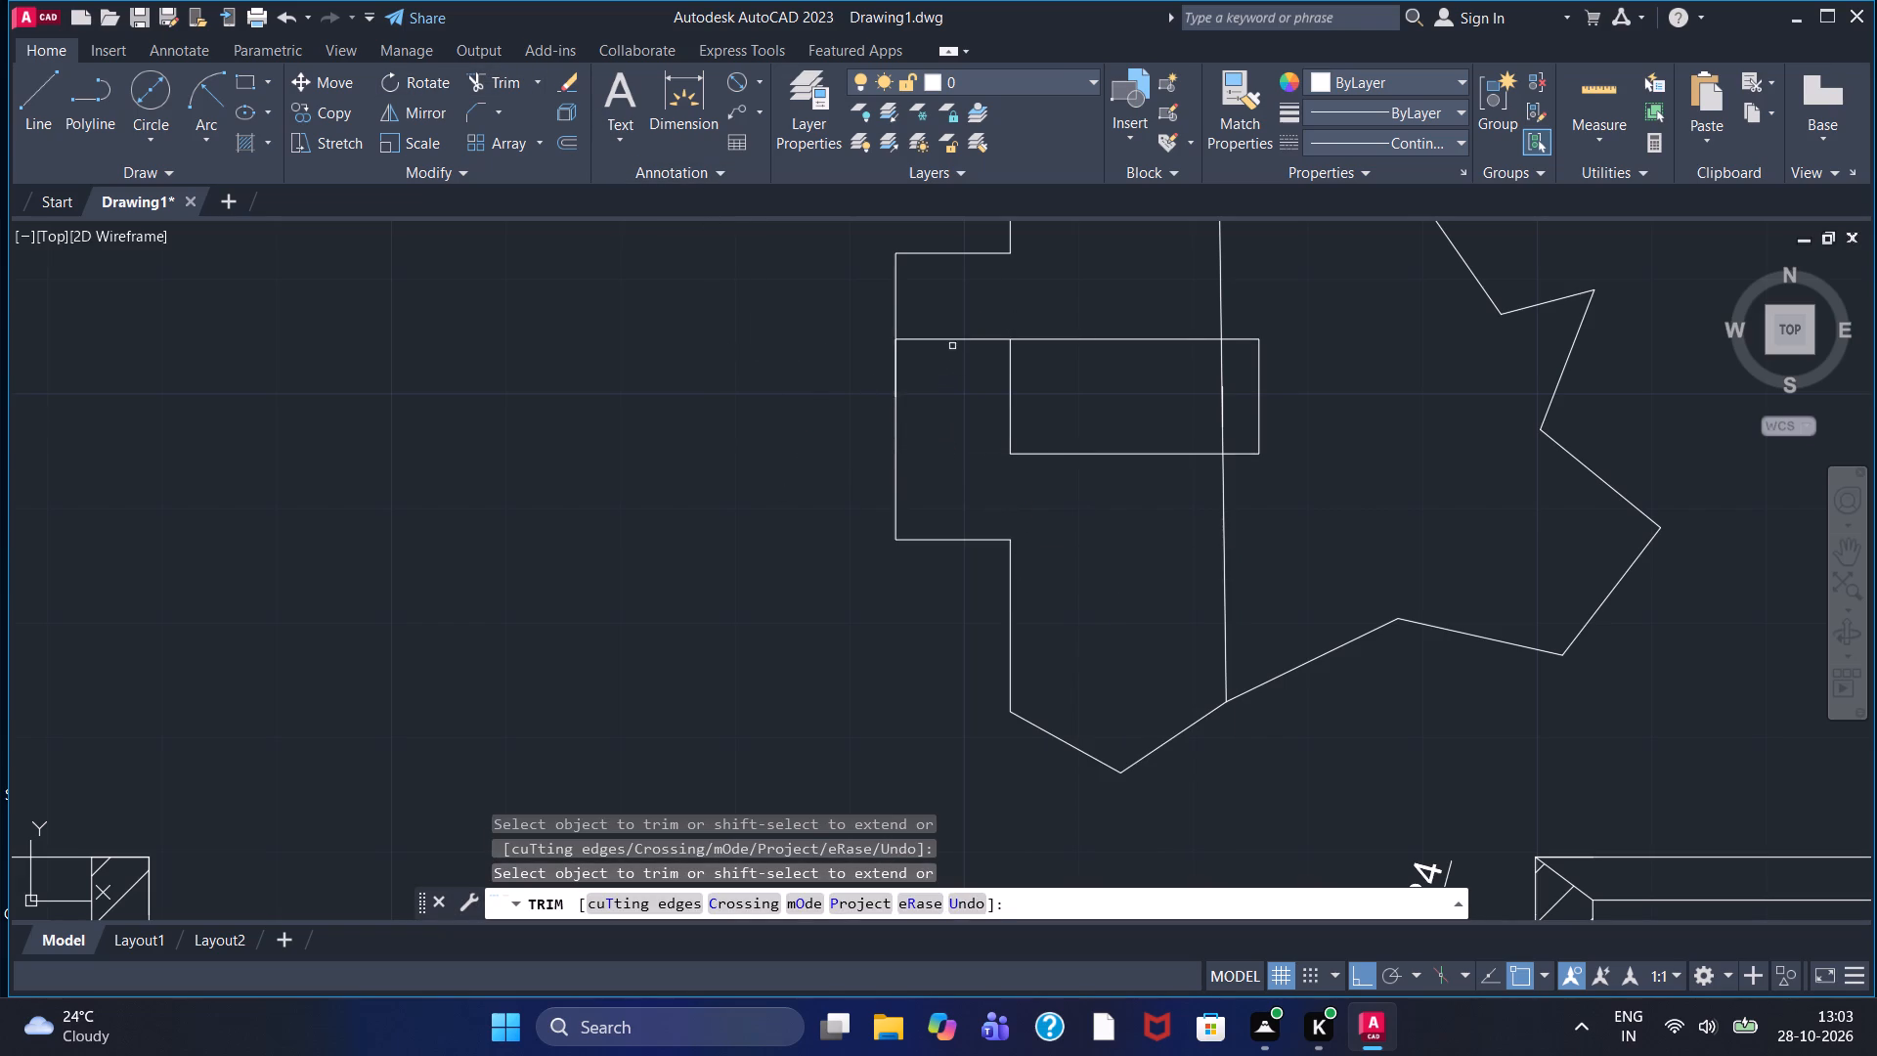
{"action": "left_click", "coordinate": [956, 335]}
With Ortho off, draw a slanted line from the slot's upper left corner up and left past the outline's left edge.
{"action": "left_click", "coordinate": [55, 95]}
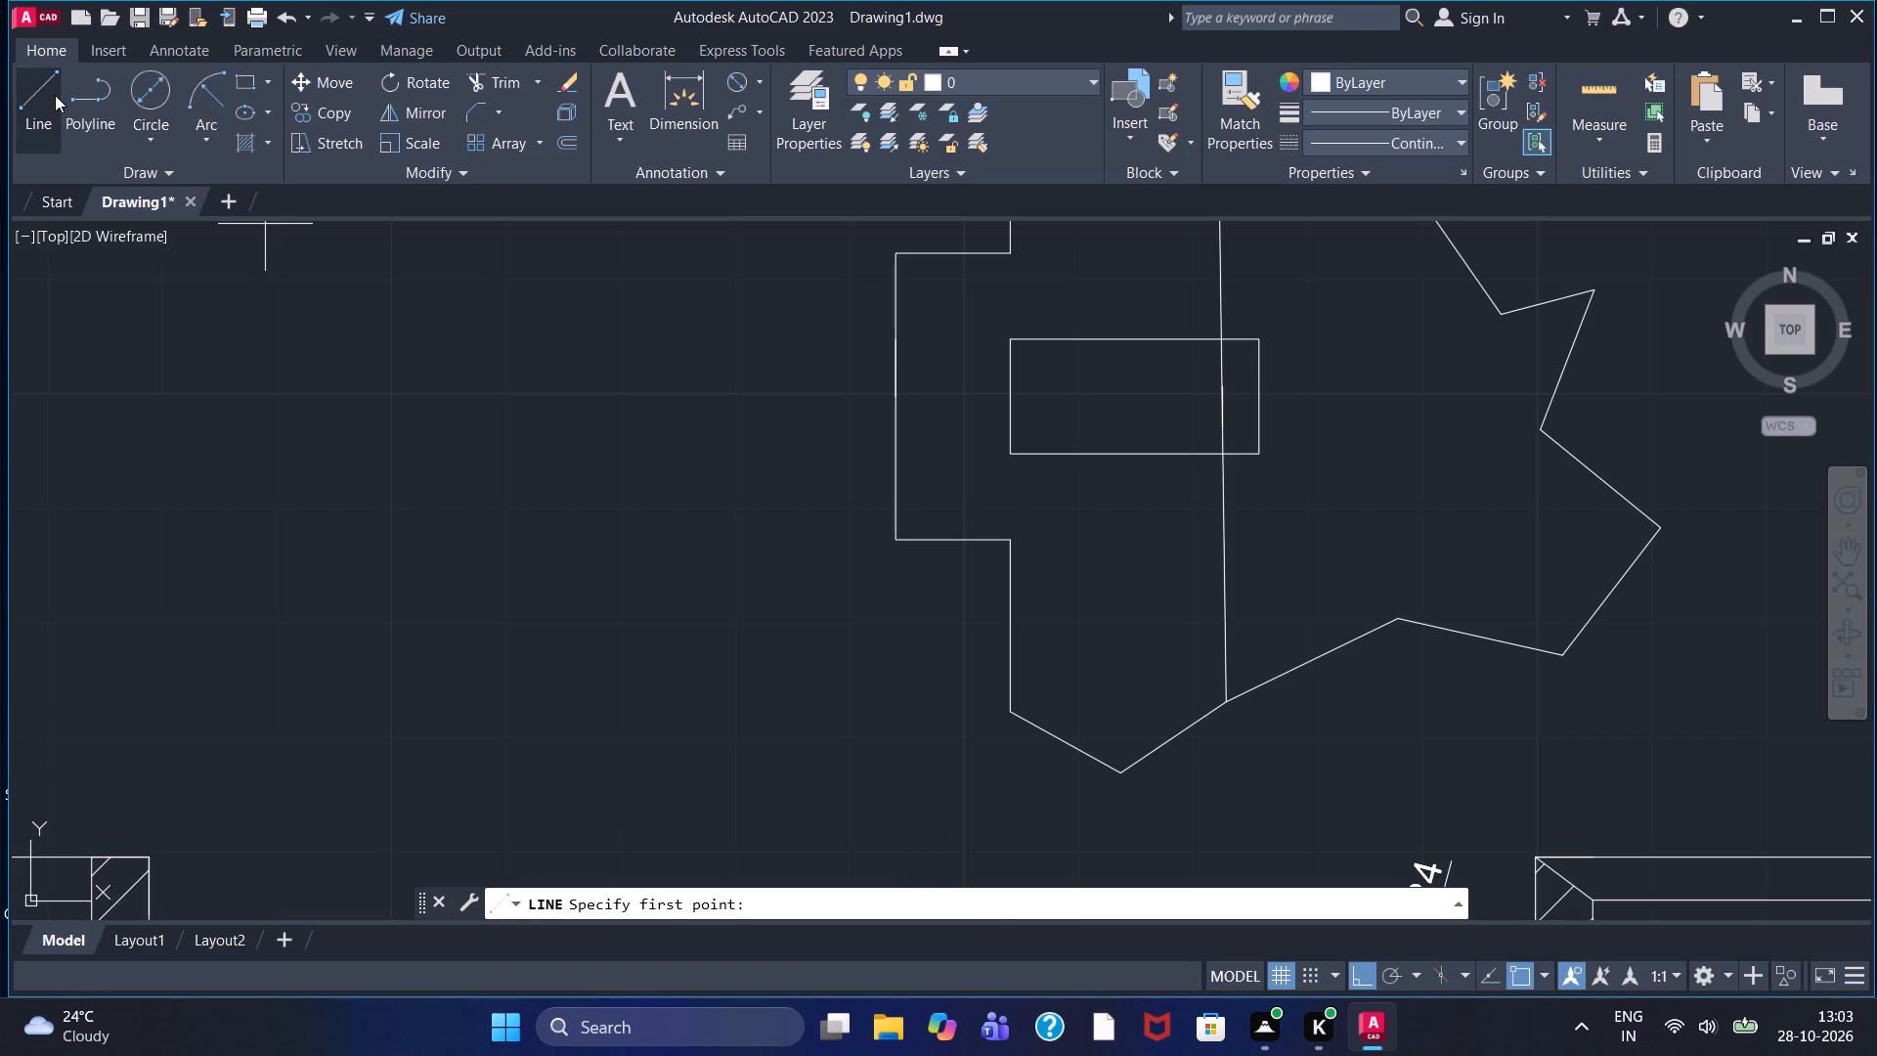
{"action": "key", "text": "F8"}
{"action": "left_click_drag", "start_coordinate": [1017, 342], "coordinate": [999, 335]}
{"action": "left_click", "coordinate": [844, 264]}
{"action": "right_click", "coordinate": [844, 264]}
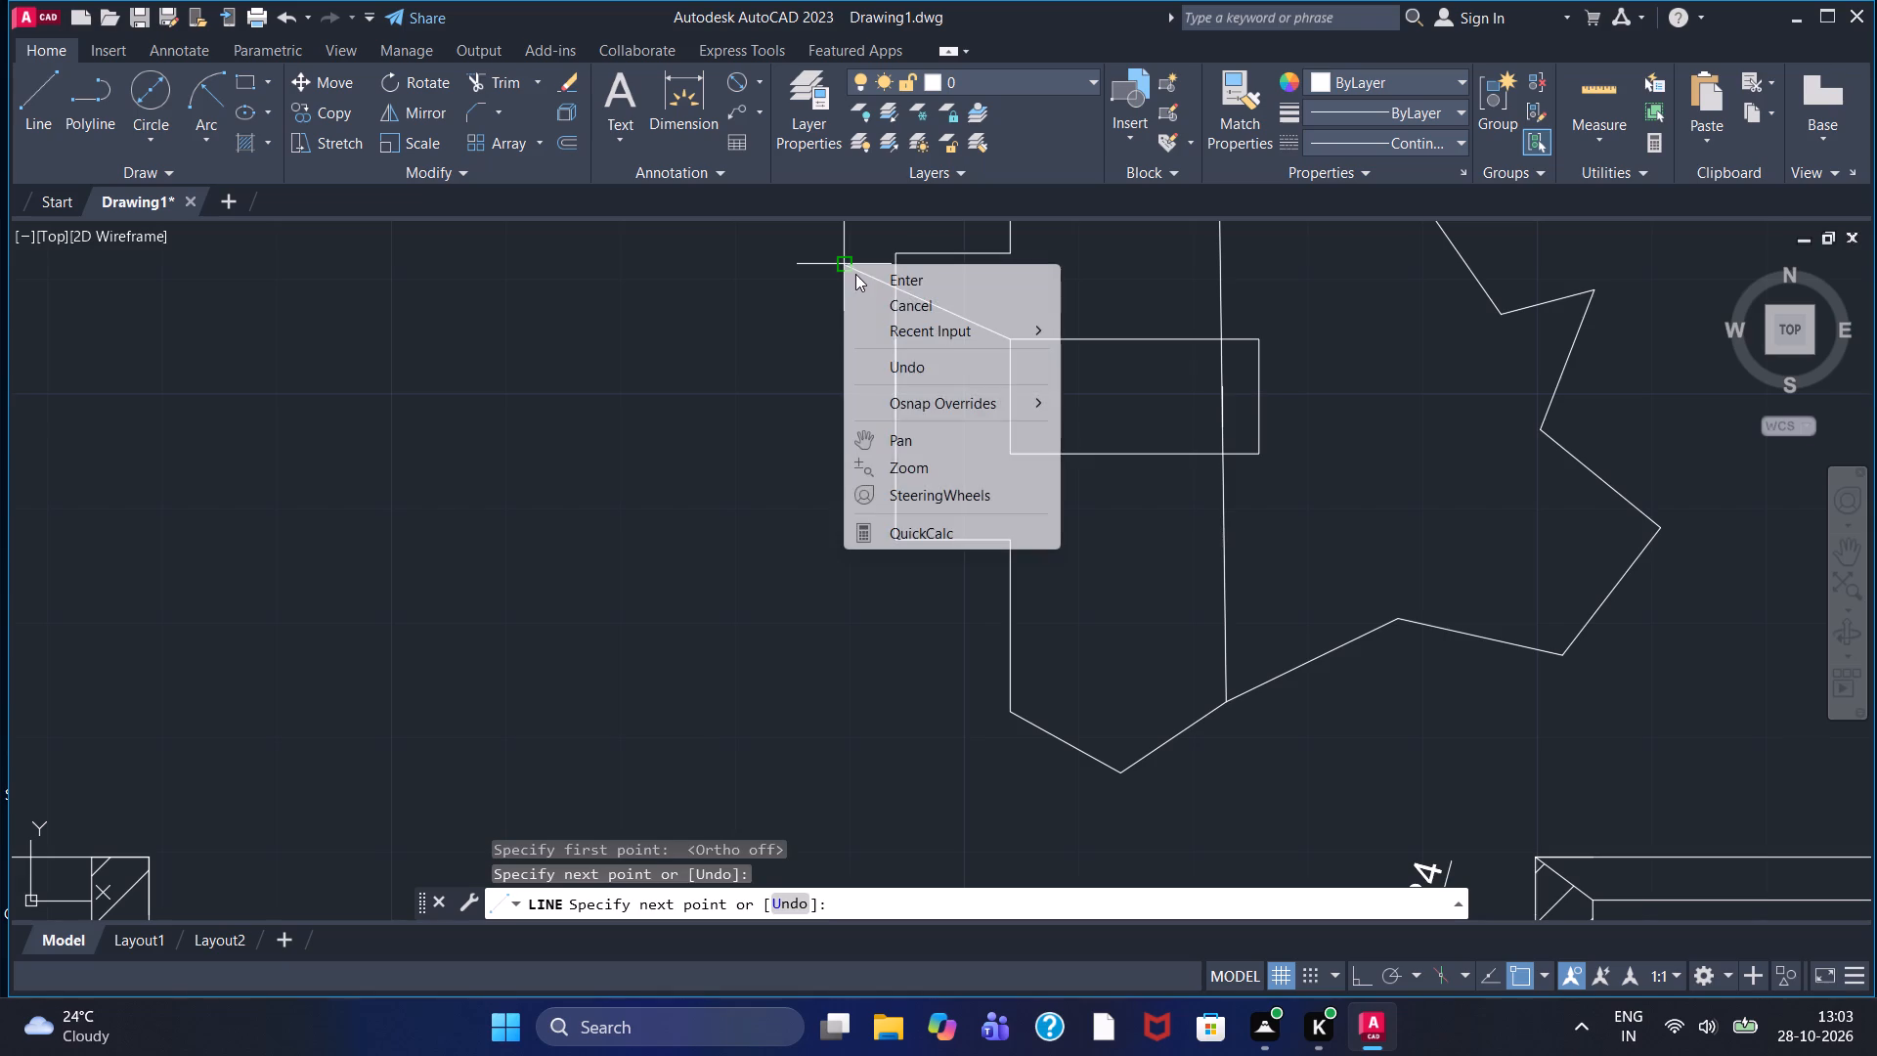
{"action": "left_click", "coordinate": [855, 274]}
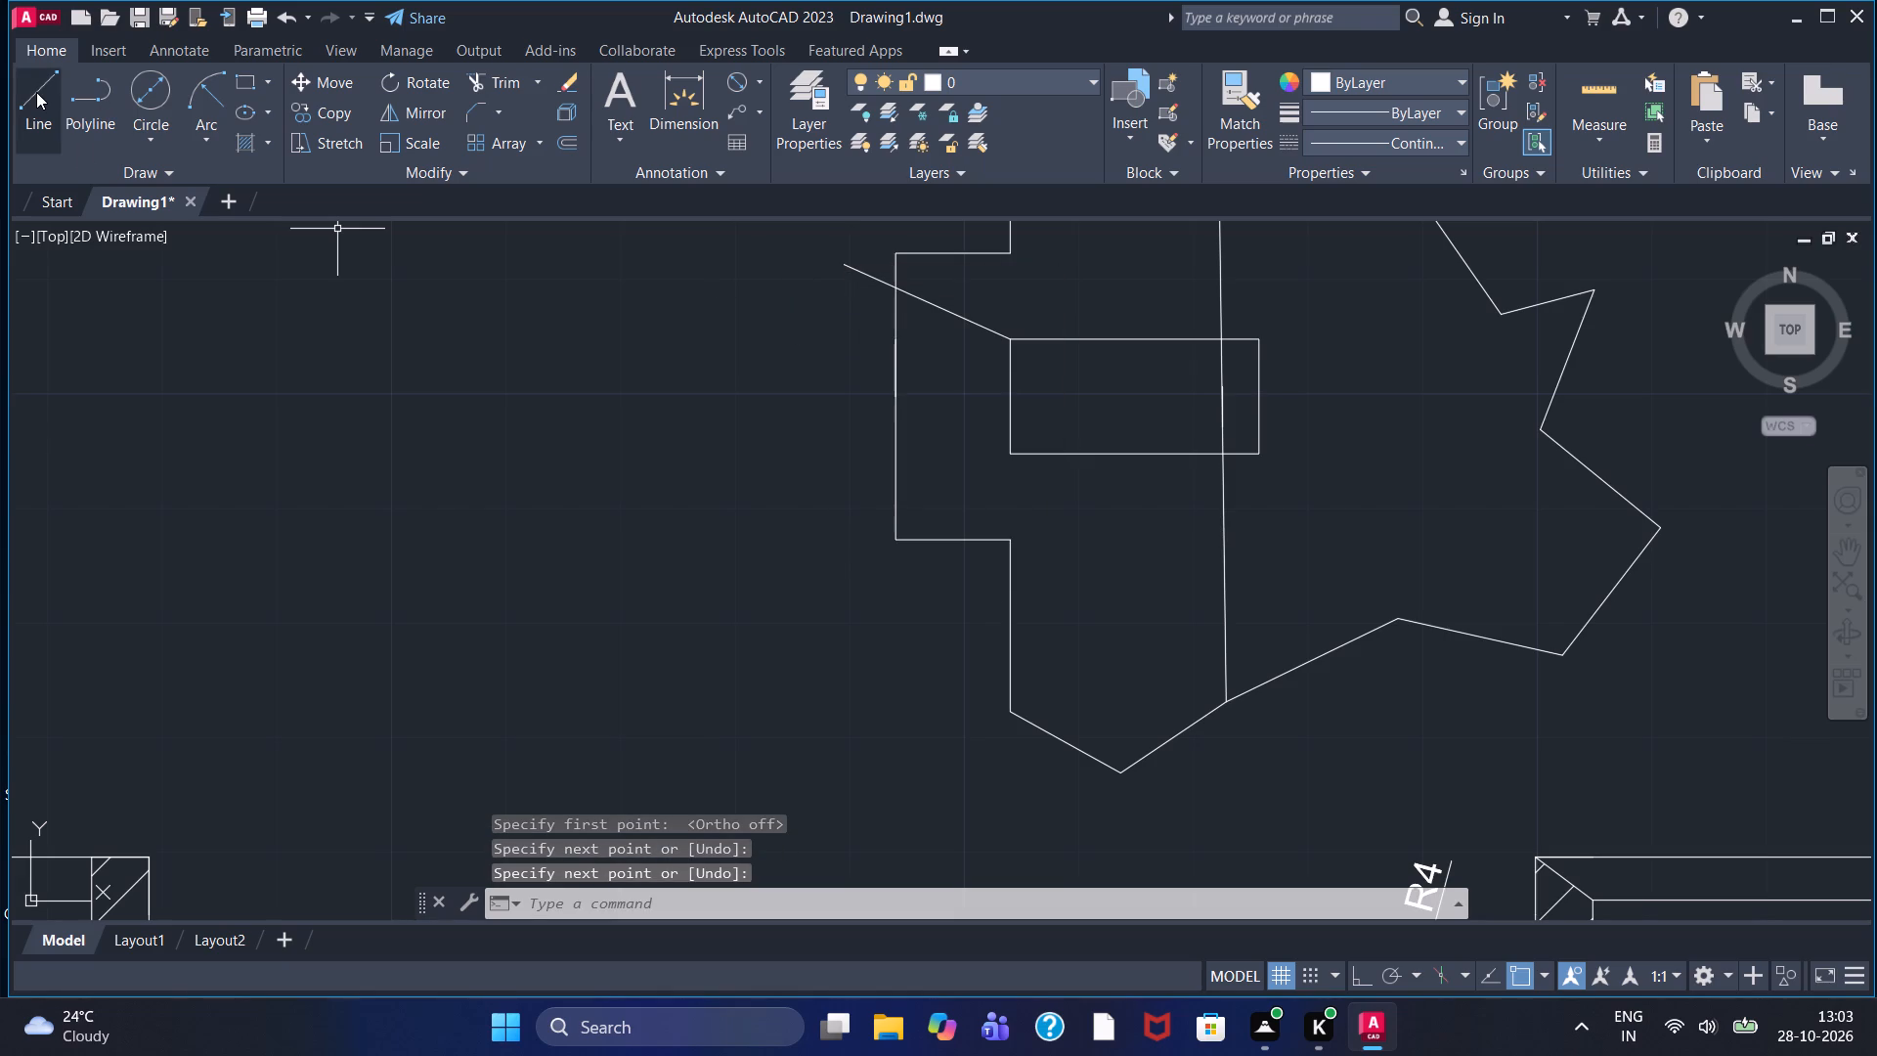
Draw a slanted line from the slot's lower left corner down and left past the outline's left edge.
{"action": "left_click", "coordinate": [36, 92]}
{"action": "left_click", "coordinate": [1004, 456]}
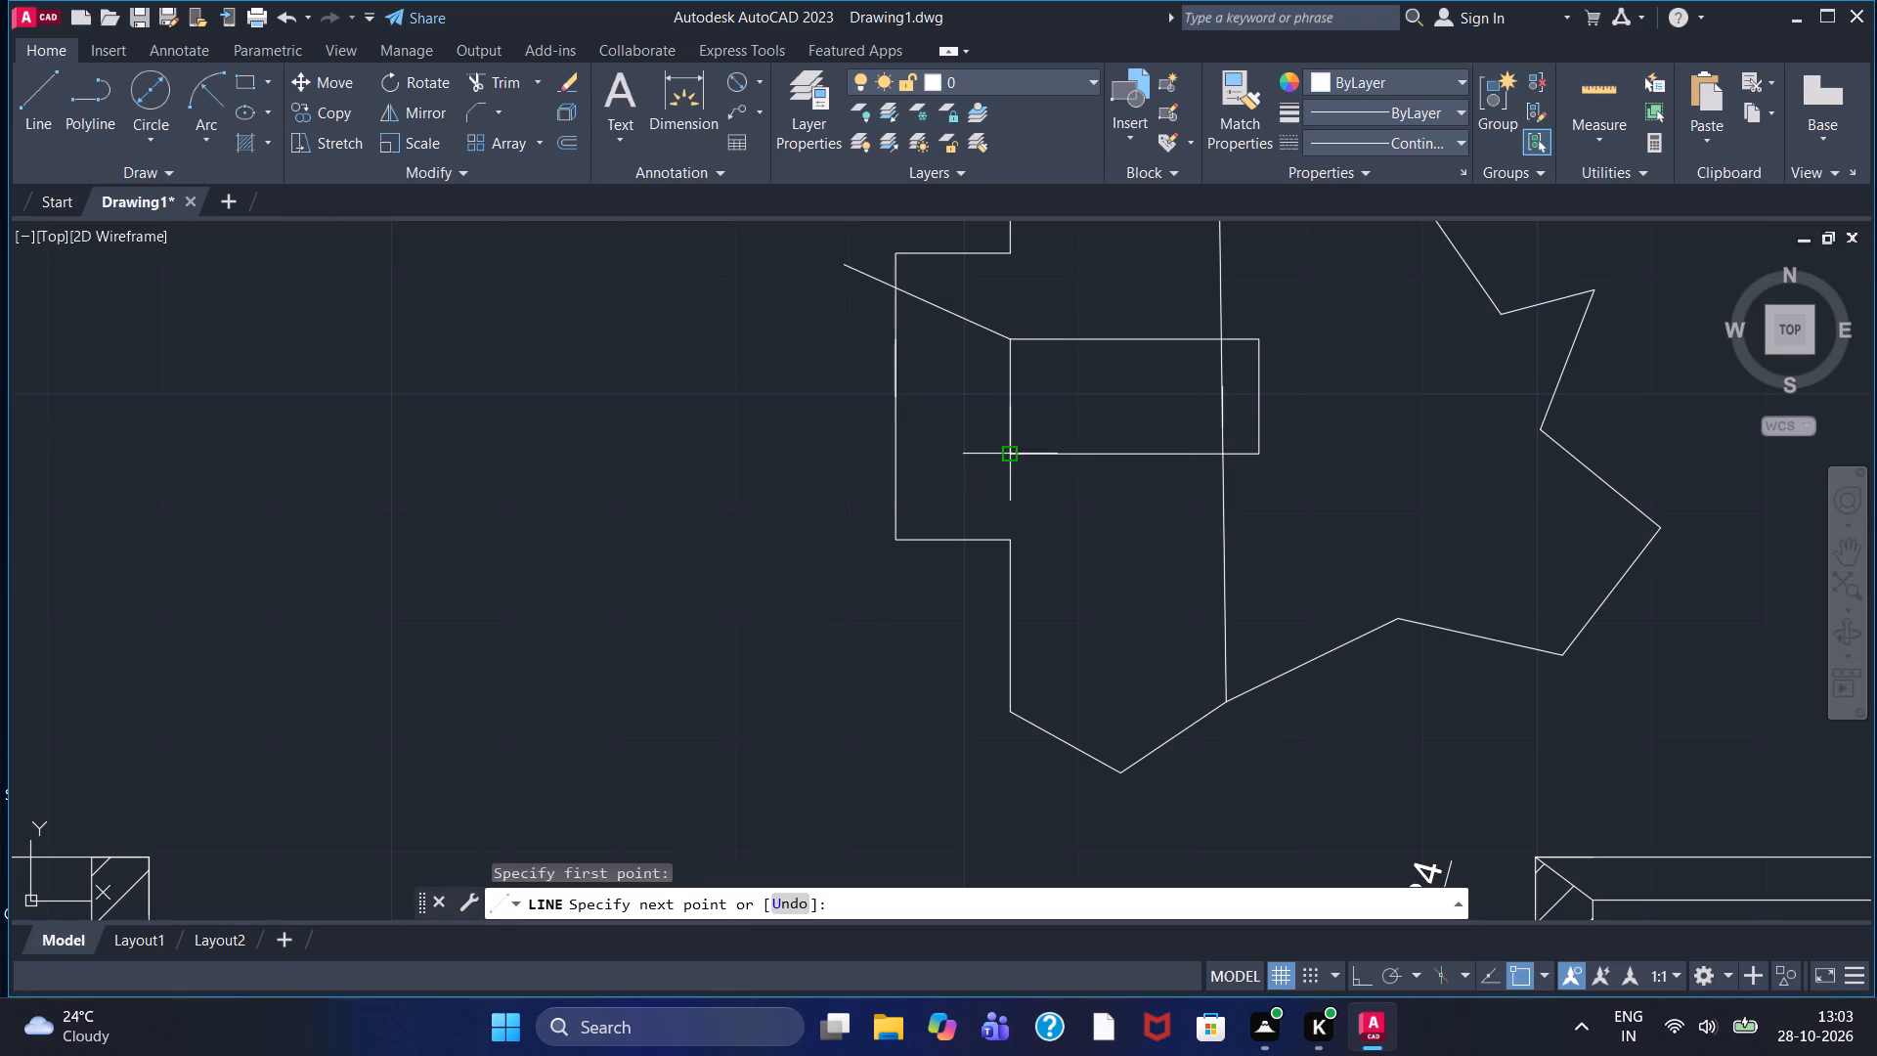
{"action": "left_click", "coordinate": [825, 535]}
{"action": "right_click", "coordinate": [825, 535]}
{"action": "left_click", "coordinate": [825, 535]}
{"action": "left_click", "coordinate": [839, 544]}
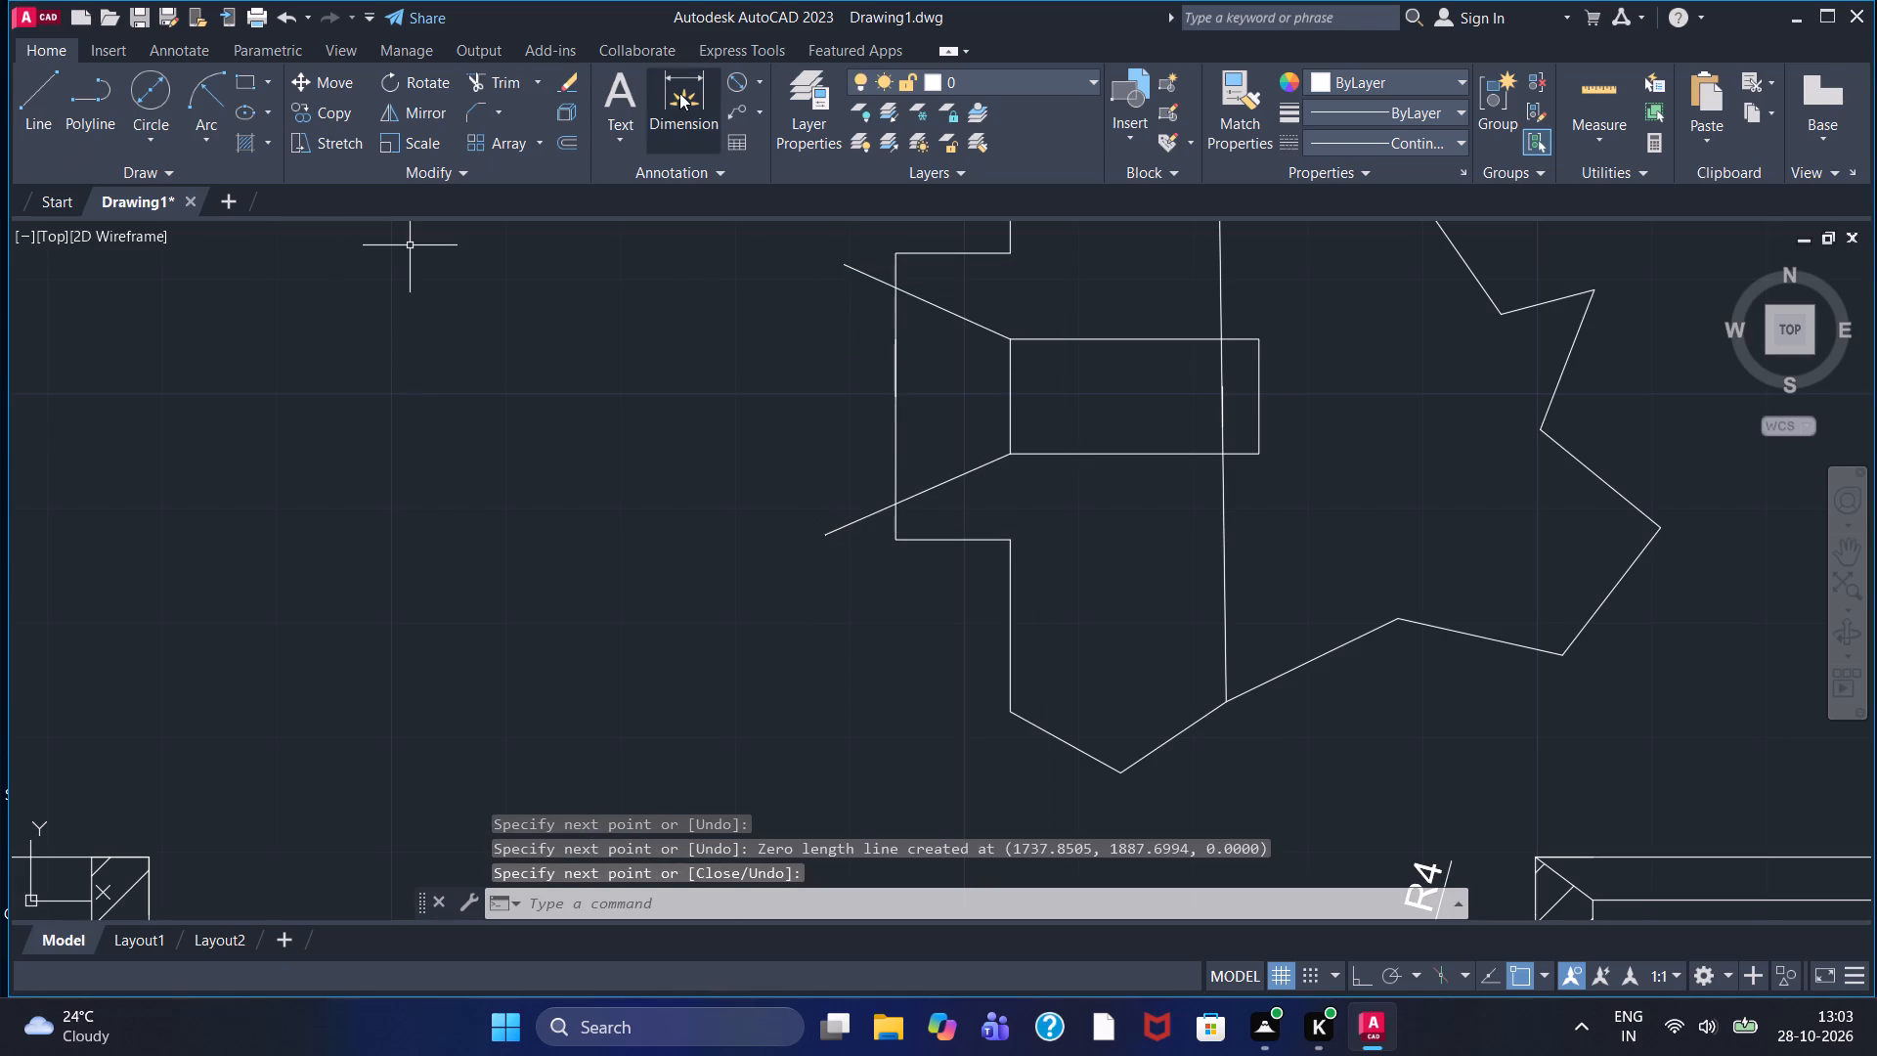
Trim both slanted lines back to the detail outline's left edge.
{"action": "left_click", "coordinate": [501, 74]}
{"action": "left_click", "coordinate": [854, 273]}
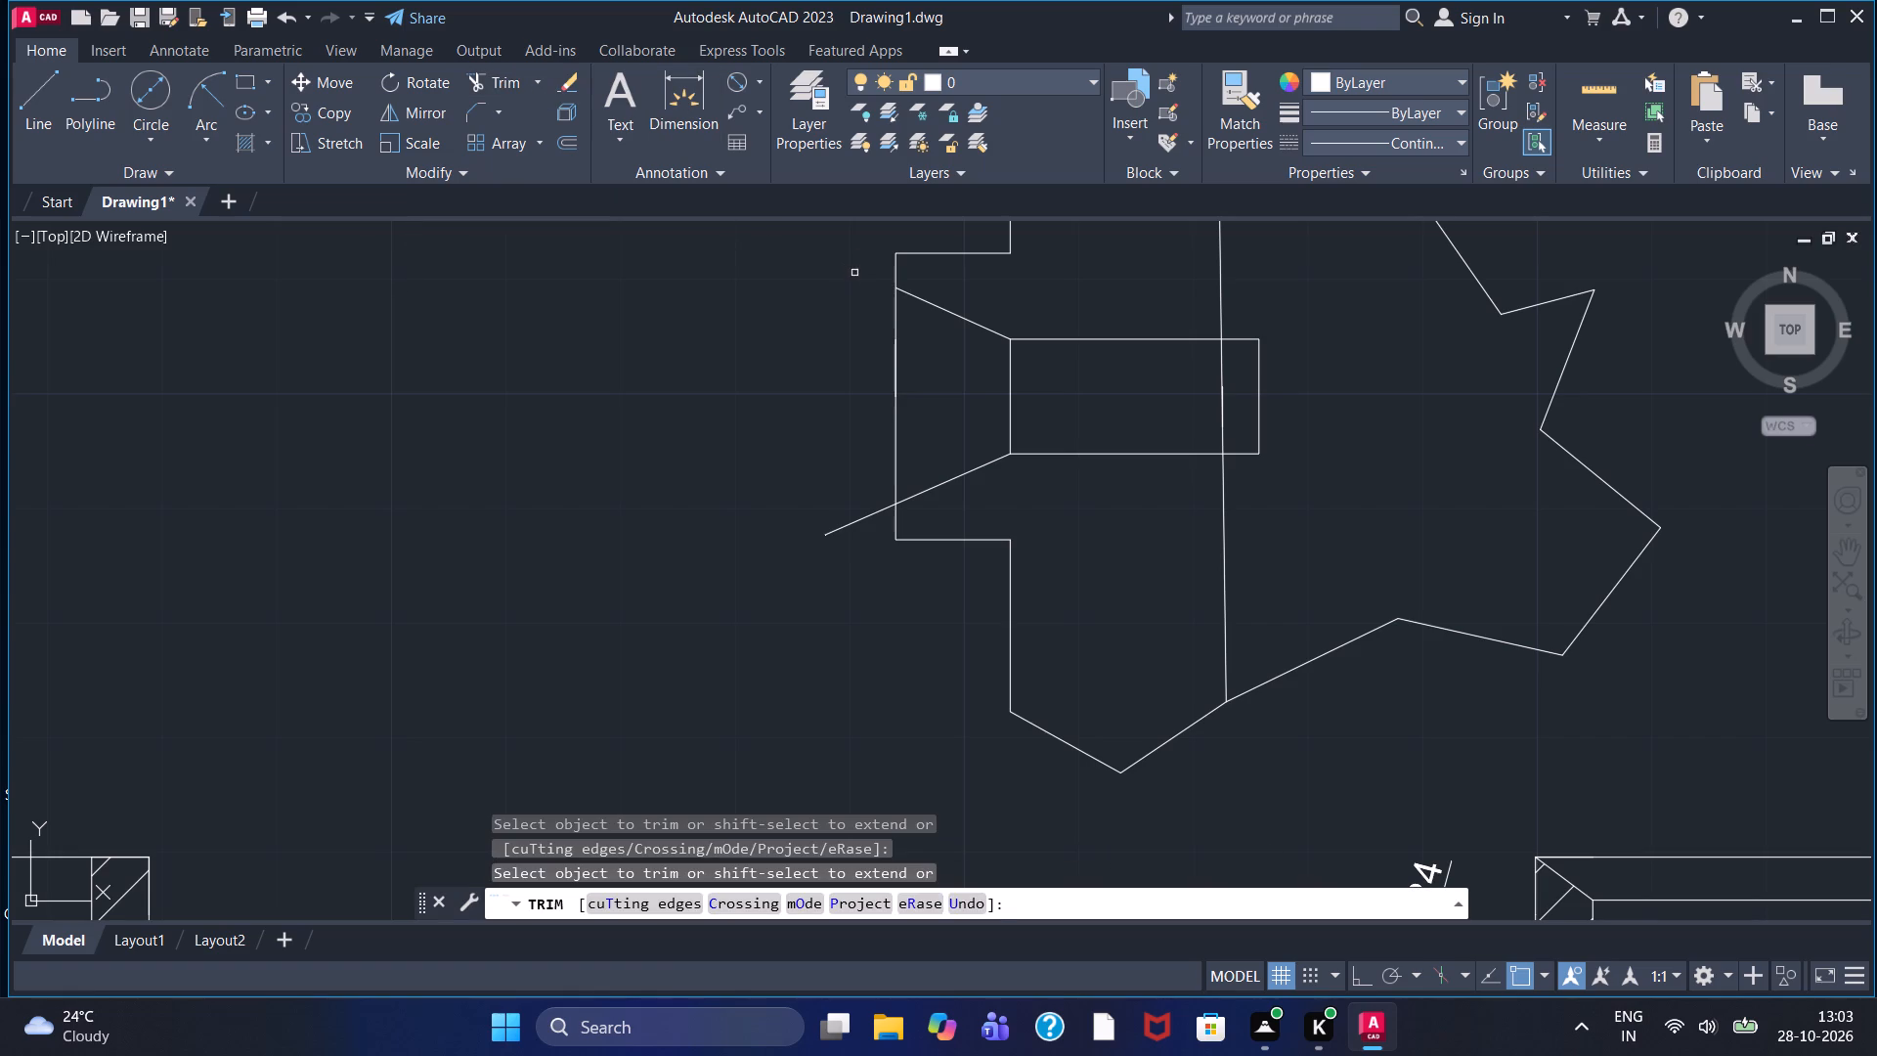
{"action": "left_click", "coordinate": [856, 525]}
{"action": "scroll", "coordinate": [825, 526], "scroll_direction": "up", "scroll_amount": 2}
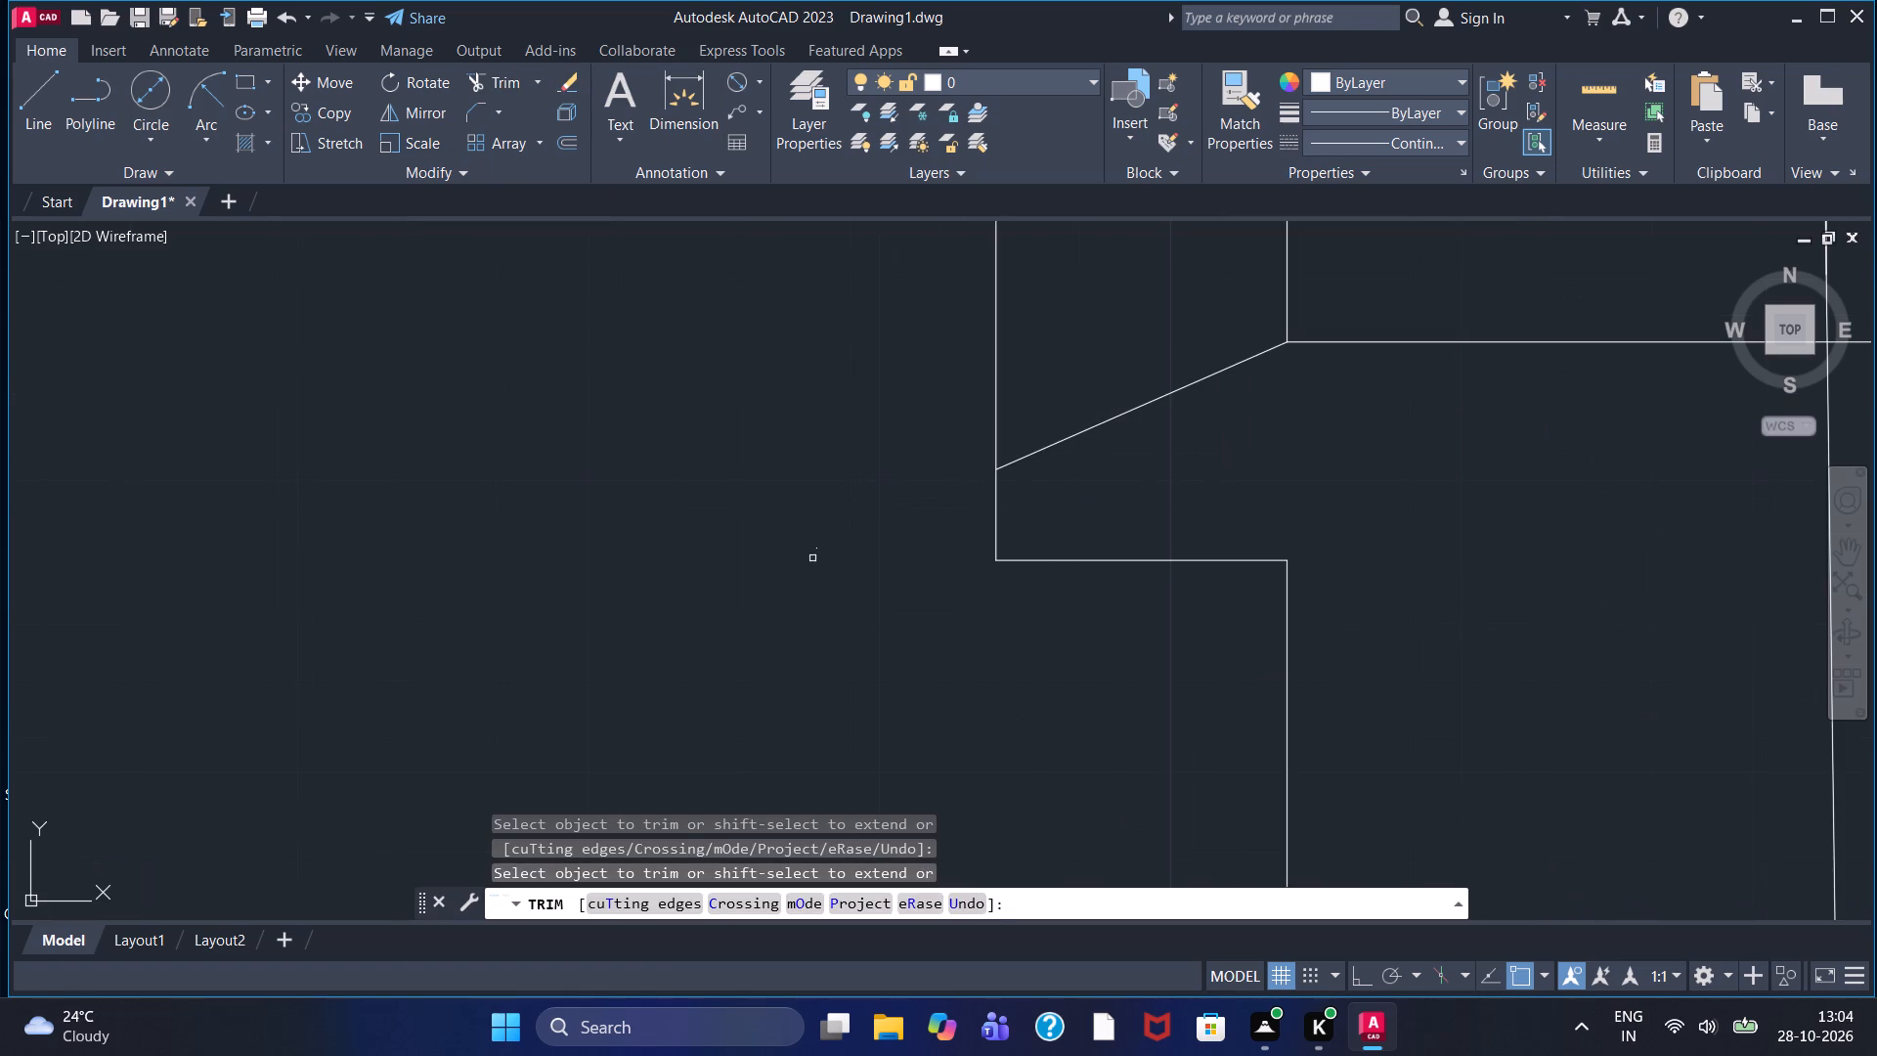
{"action": "left_click", "coordinate": [815, 549]}
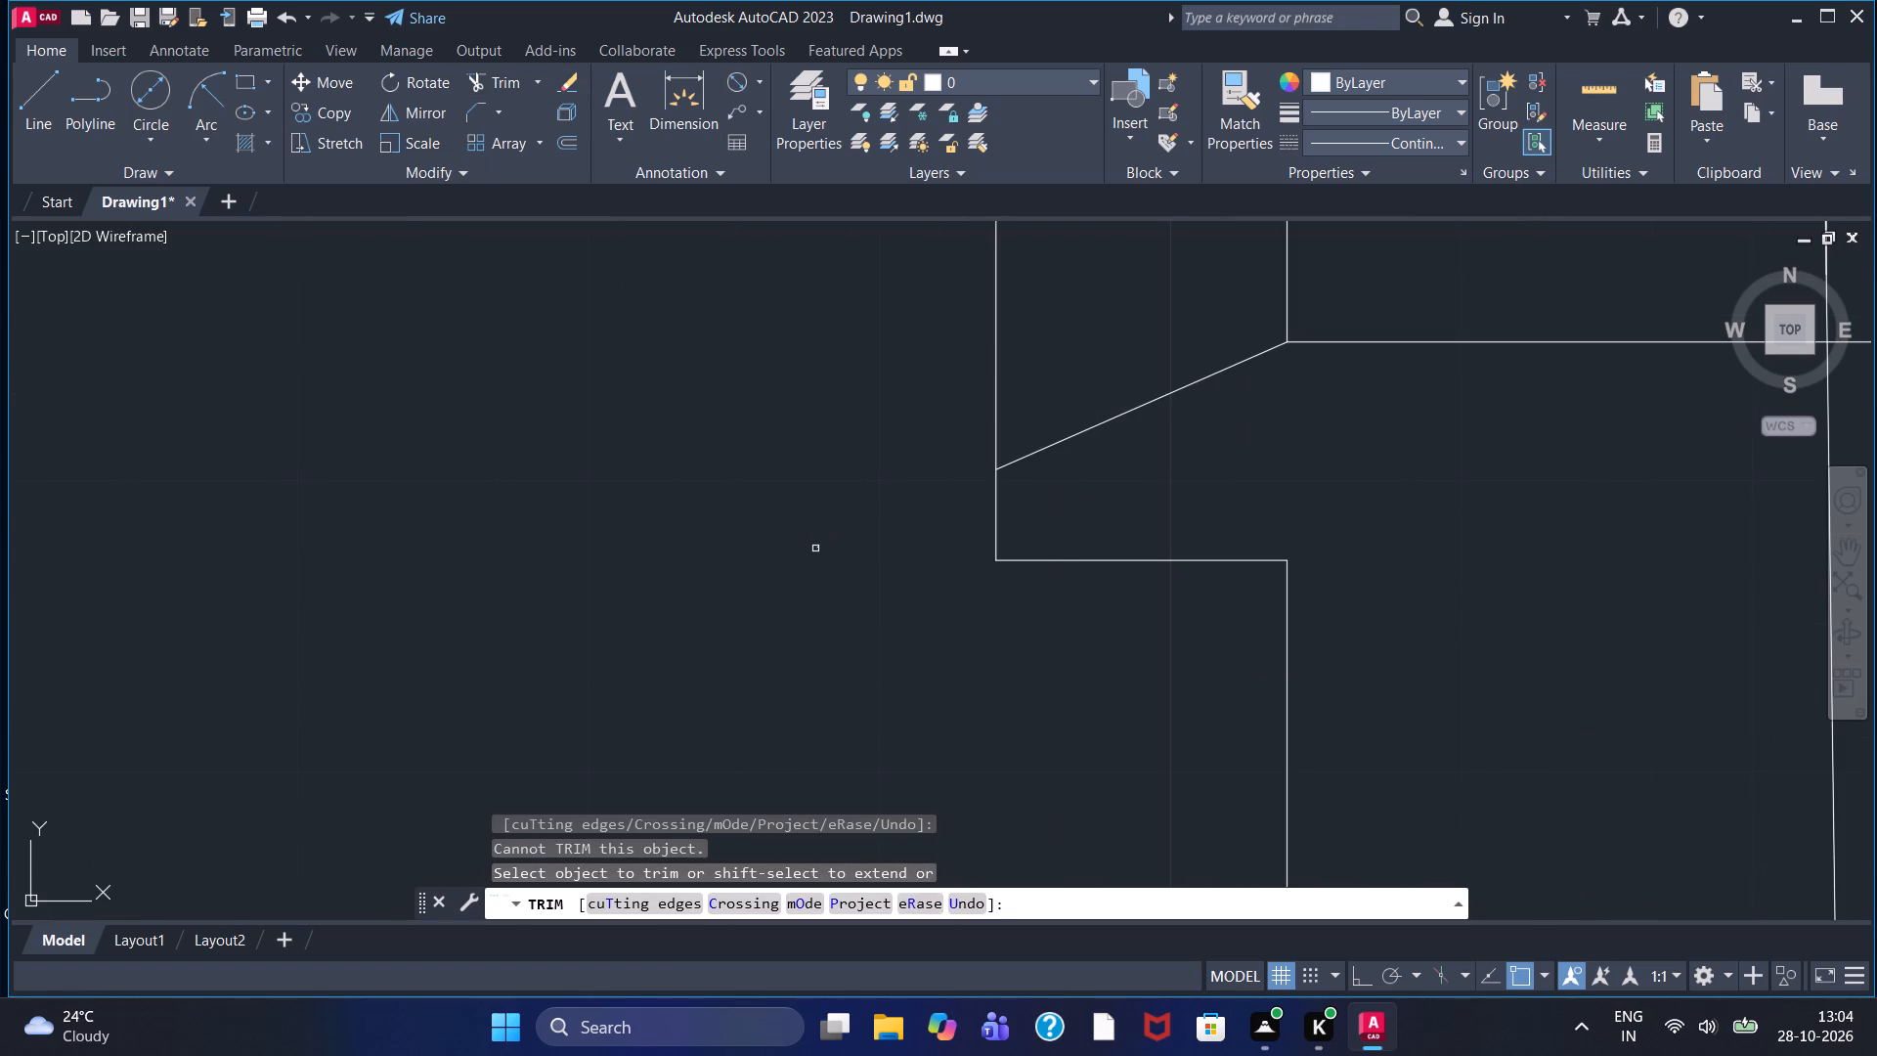
{"action": "key", "text": "Escape"}
Trim the slot's right end and its horizontal lines back to the long vertical line of the detail view.
{"action": "scroll", "coordinate": [835, 521], "scroll_direction": "down", "scroll_amount": 3}
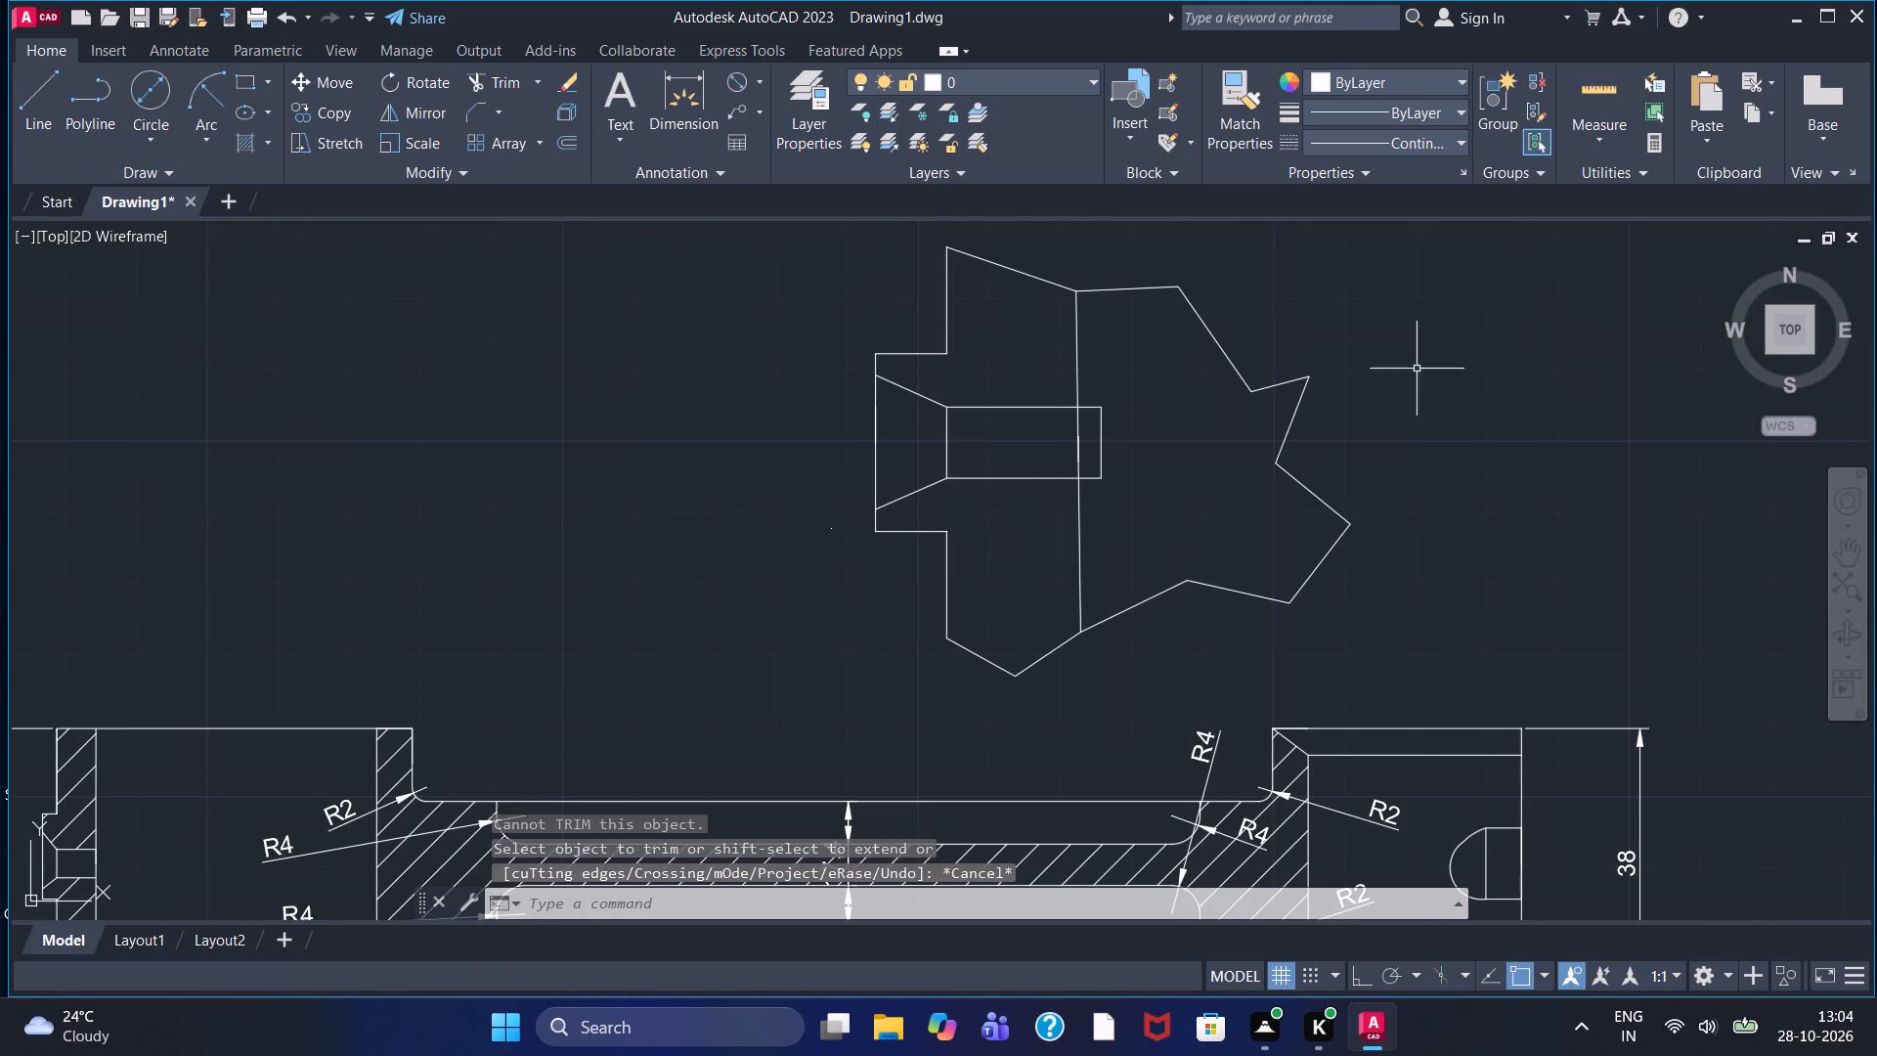
{"action": "left_click", "coordinate": [488, 79]}
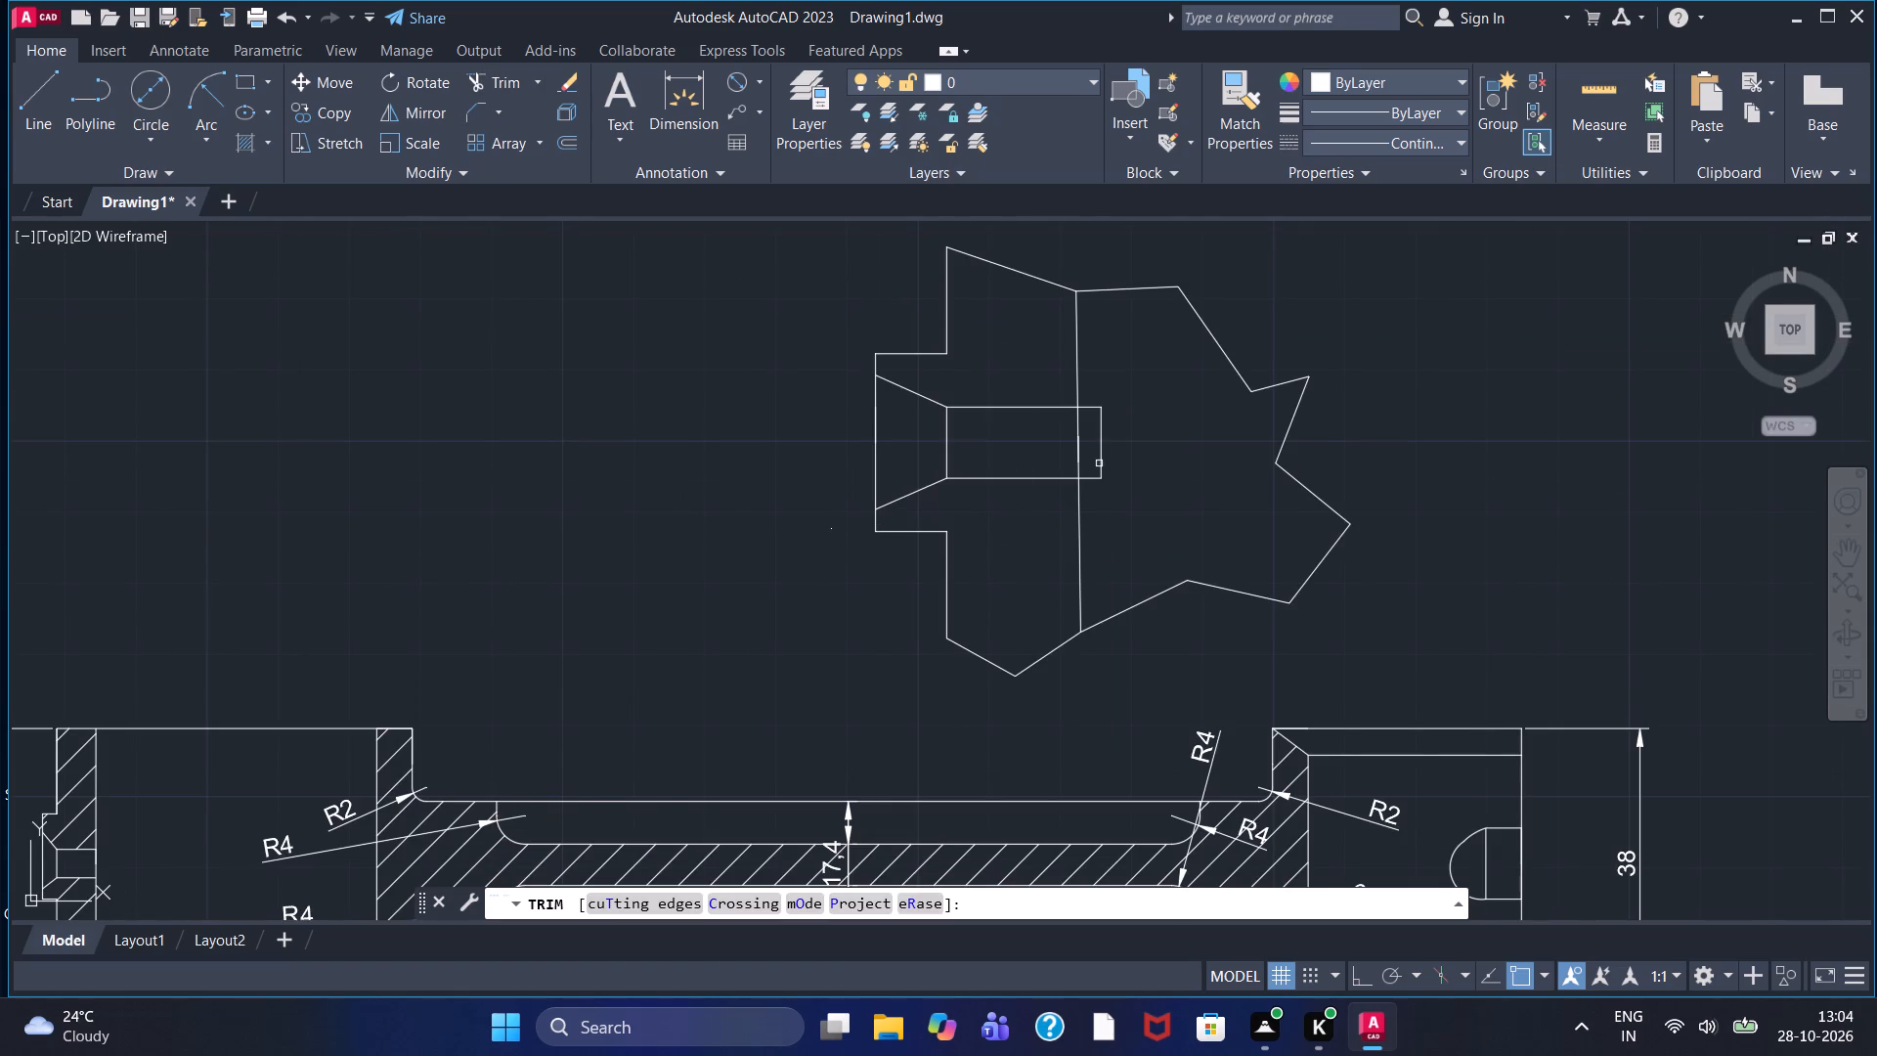
{"action": "left_click", "coordinate": [1096, 410]}
{"action": "left_click", "coordinate": [1102, 427]}
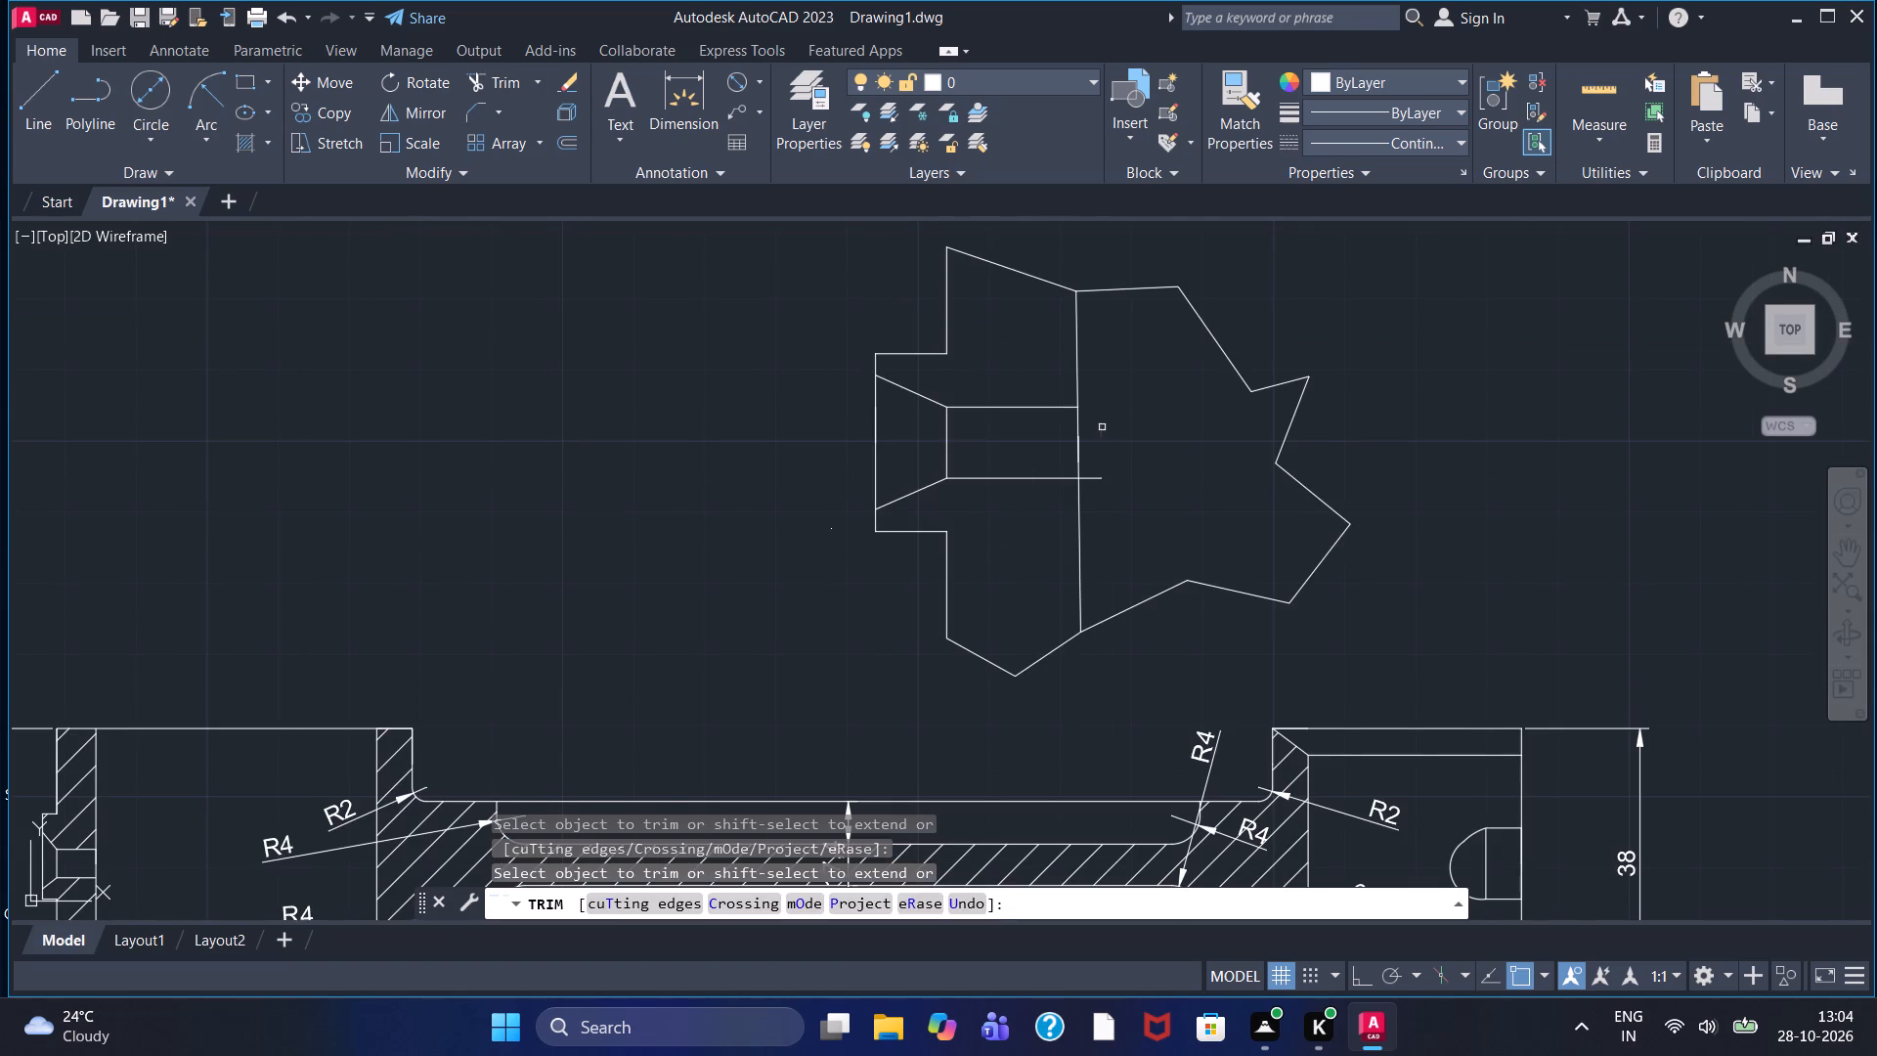
{"action": "left_click", "coordinate": [1096, 477]}
{"action": "scroll", "coordinate": [1100, 474], "scroll_direction": "down", "scroll_amount": 1}
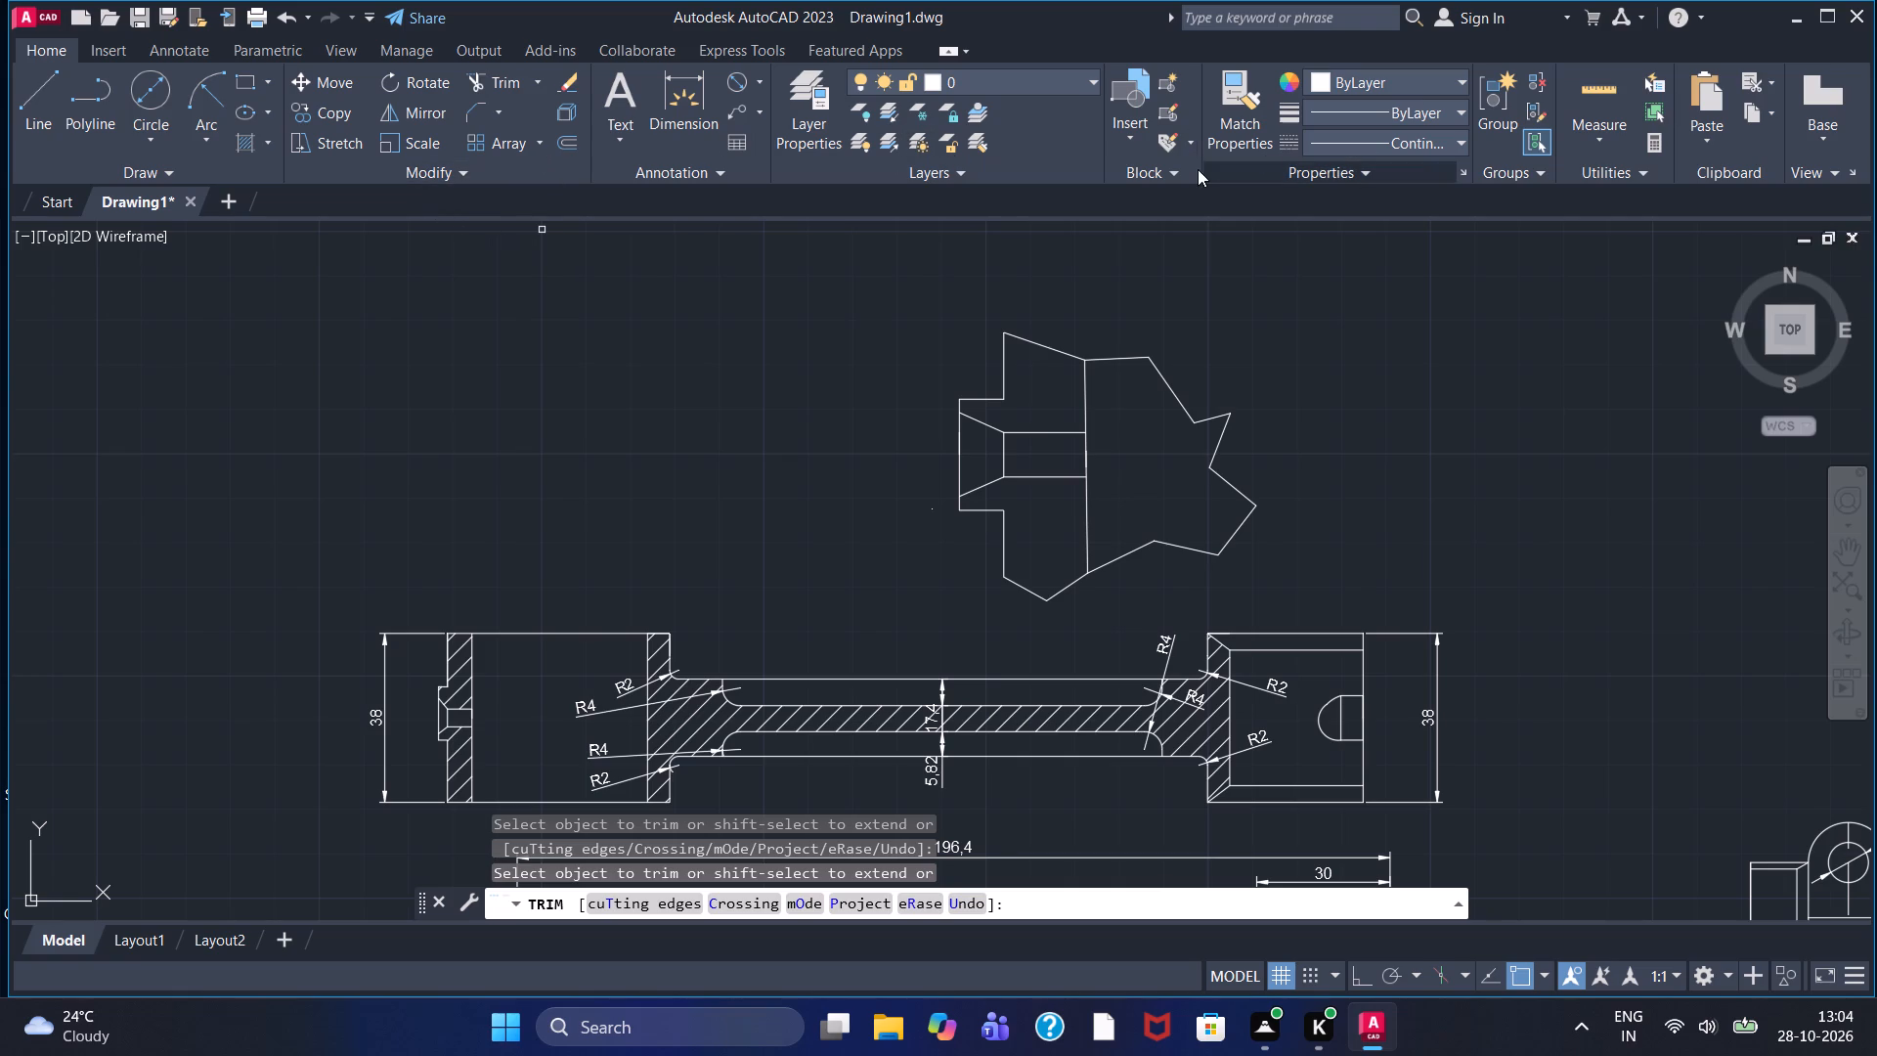
Set the current linetype to ACAD_ISO02W100.
{"action": "left_click", "coordinate": [1390, 142]}
{"action": "left_click", "coordinate": [1392, 225]}
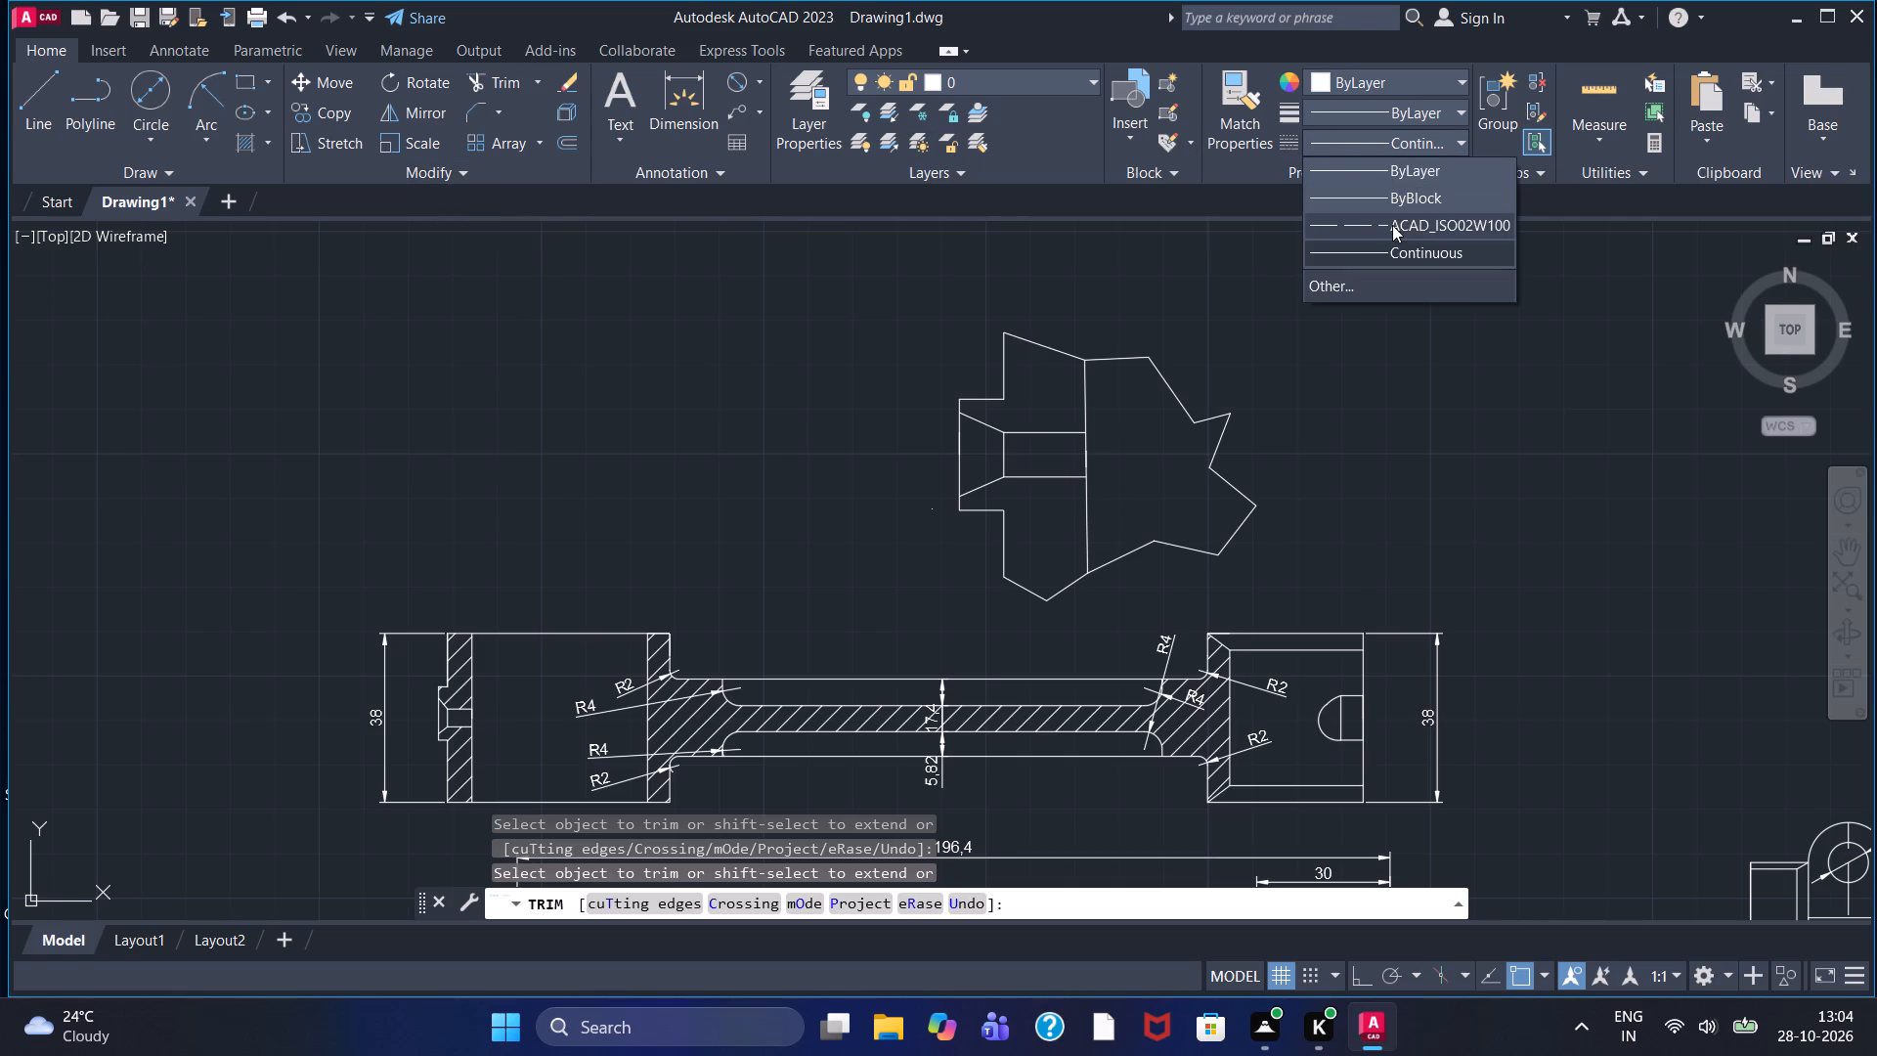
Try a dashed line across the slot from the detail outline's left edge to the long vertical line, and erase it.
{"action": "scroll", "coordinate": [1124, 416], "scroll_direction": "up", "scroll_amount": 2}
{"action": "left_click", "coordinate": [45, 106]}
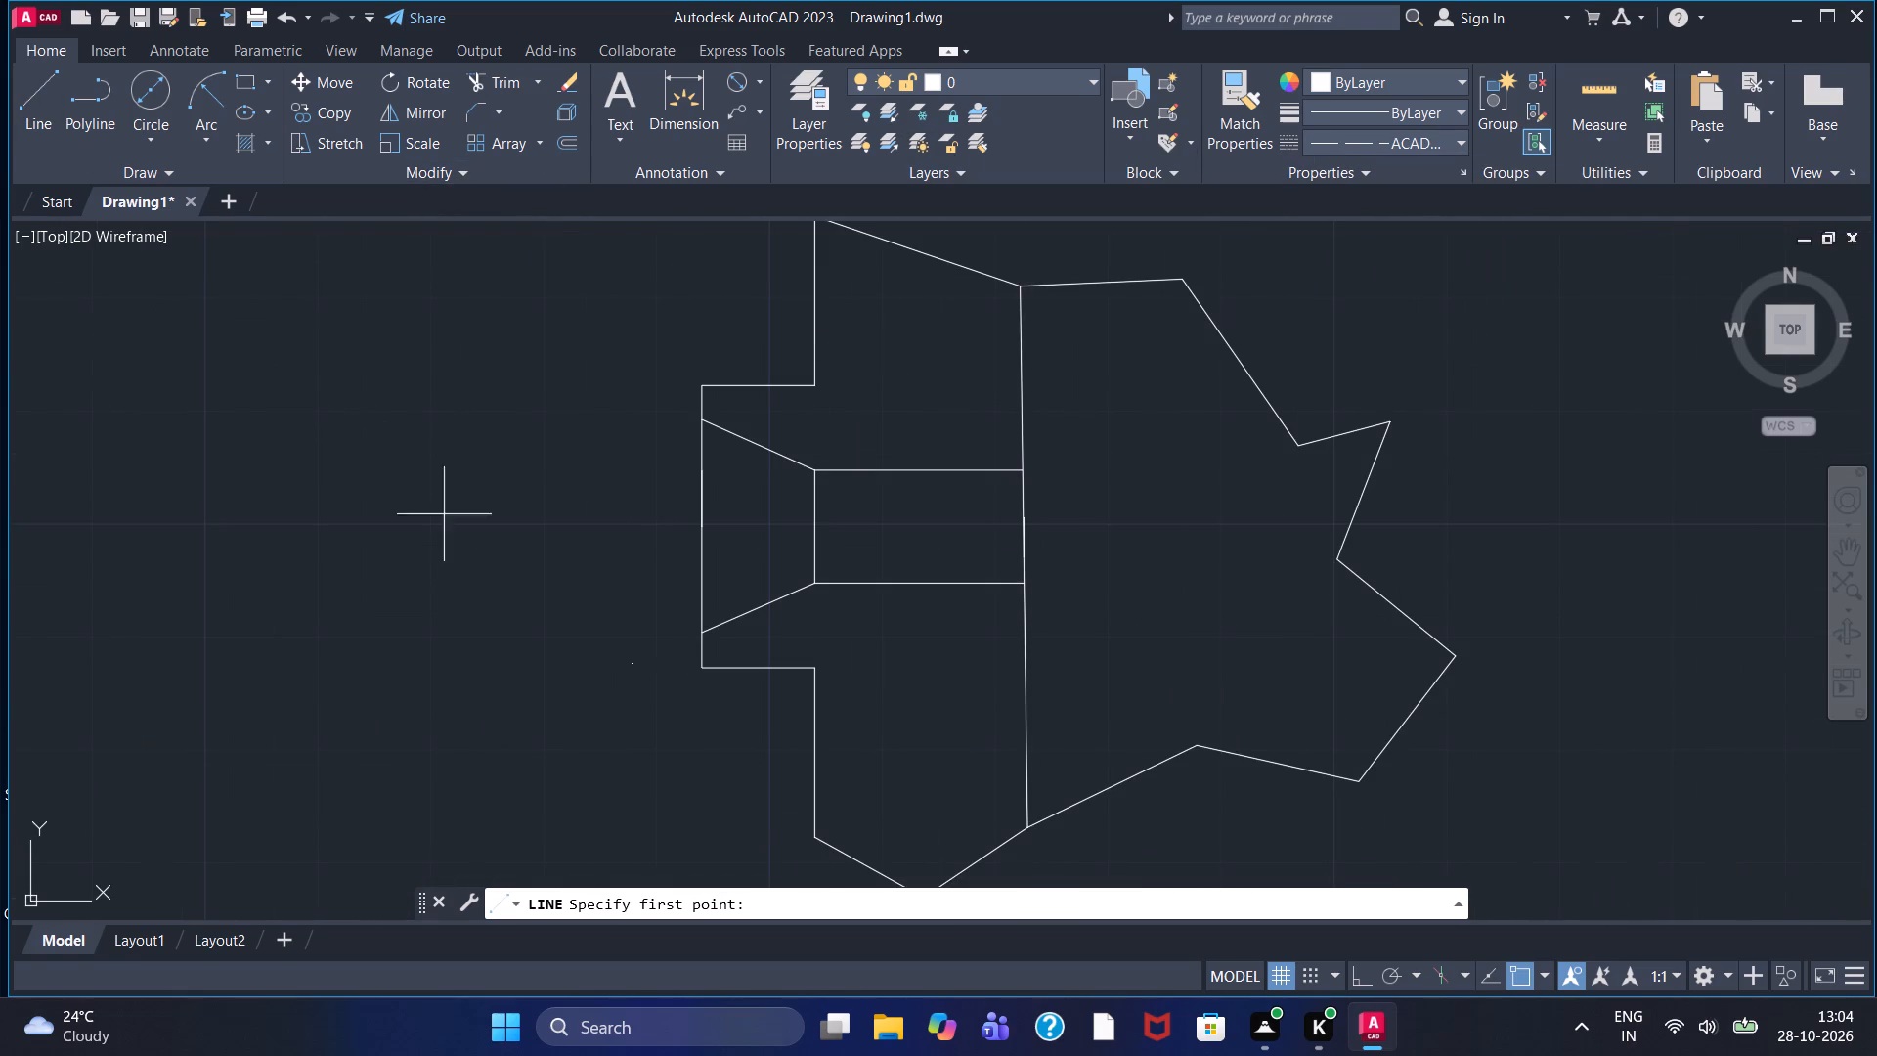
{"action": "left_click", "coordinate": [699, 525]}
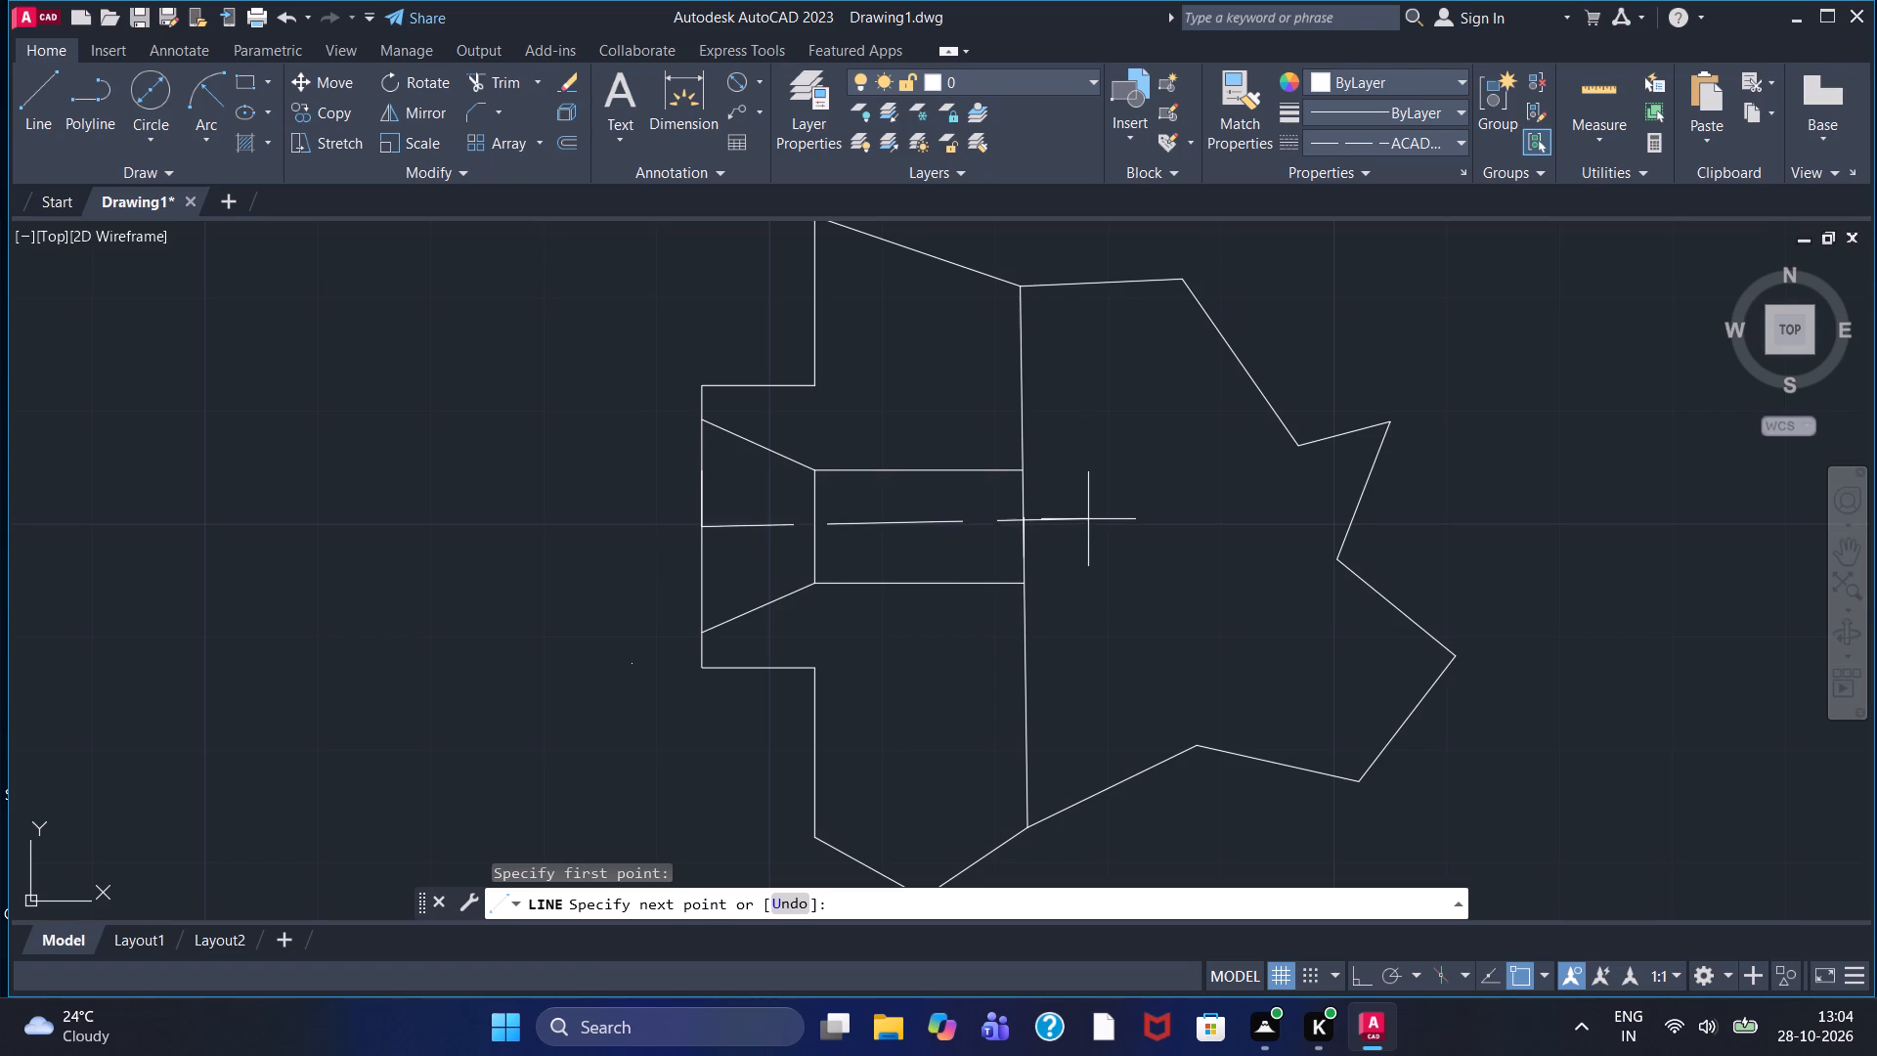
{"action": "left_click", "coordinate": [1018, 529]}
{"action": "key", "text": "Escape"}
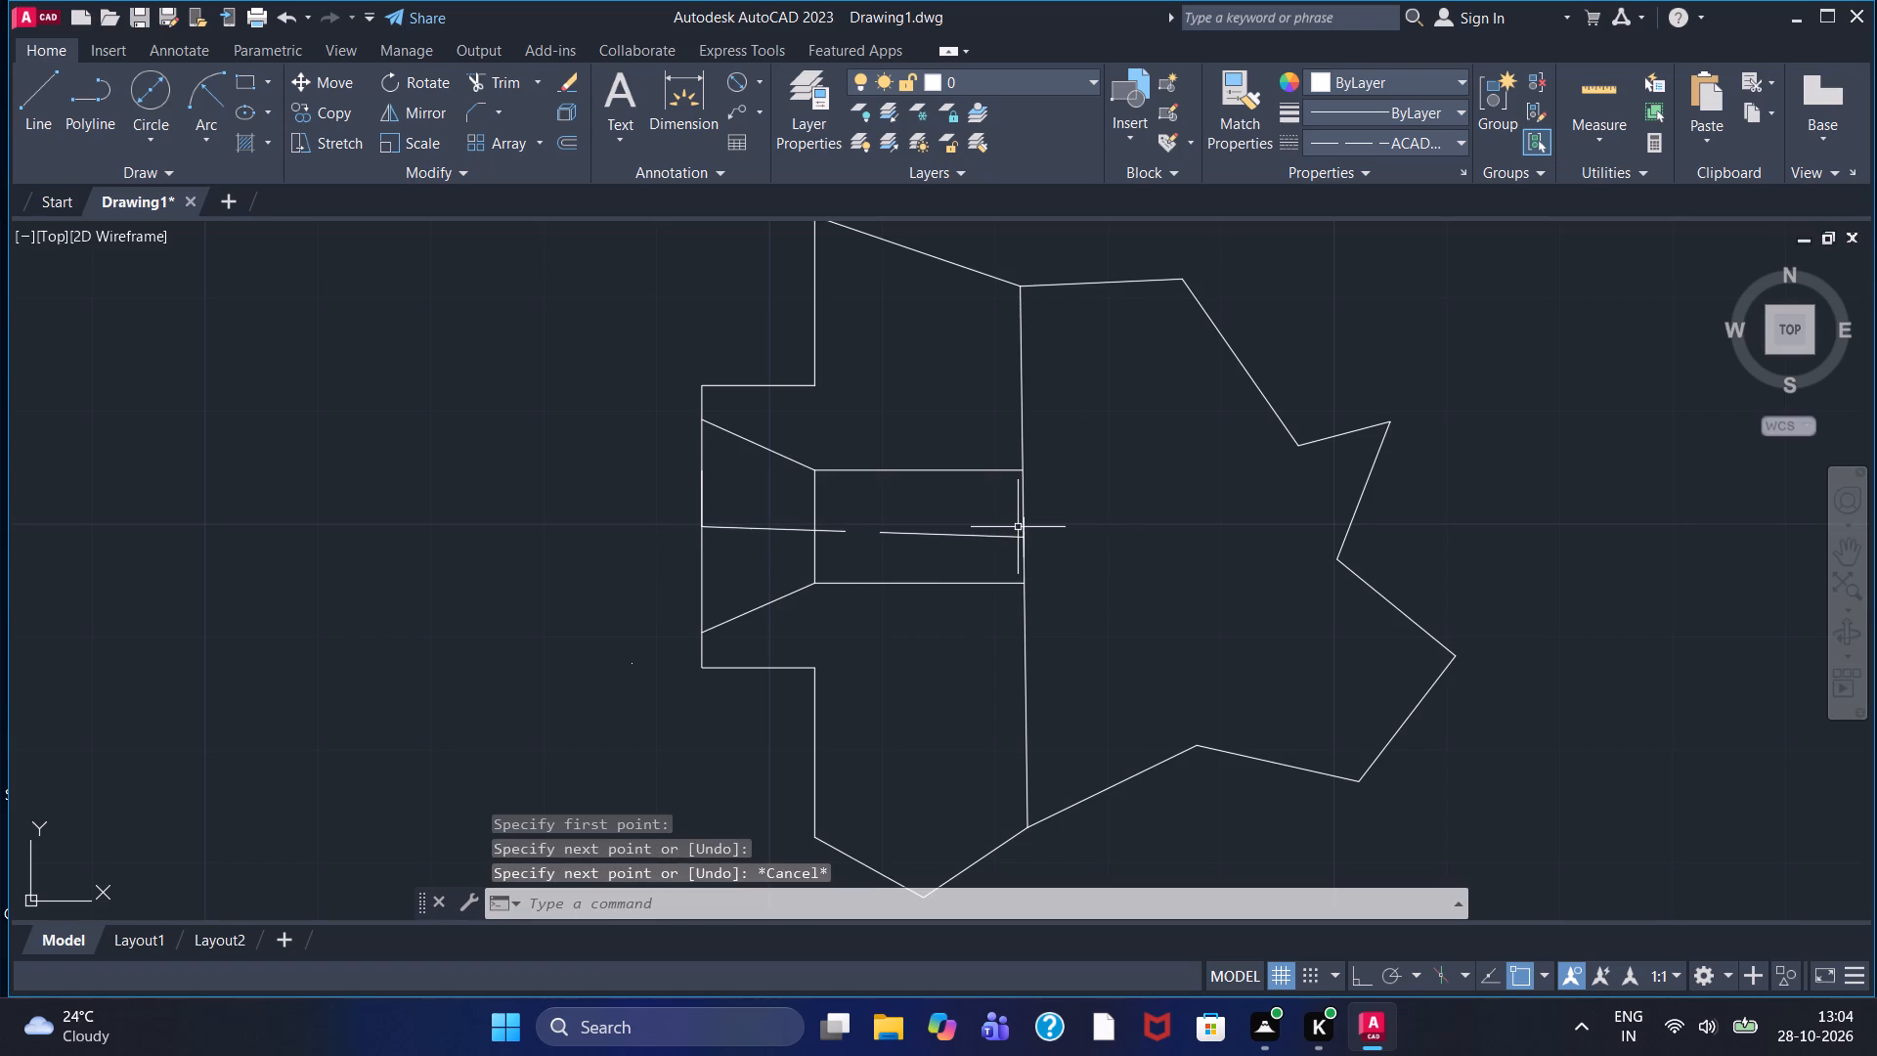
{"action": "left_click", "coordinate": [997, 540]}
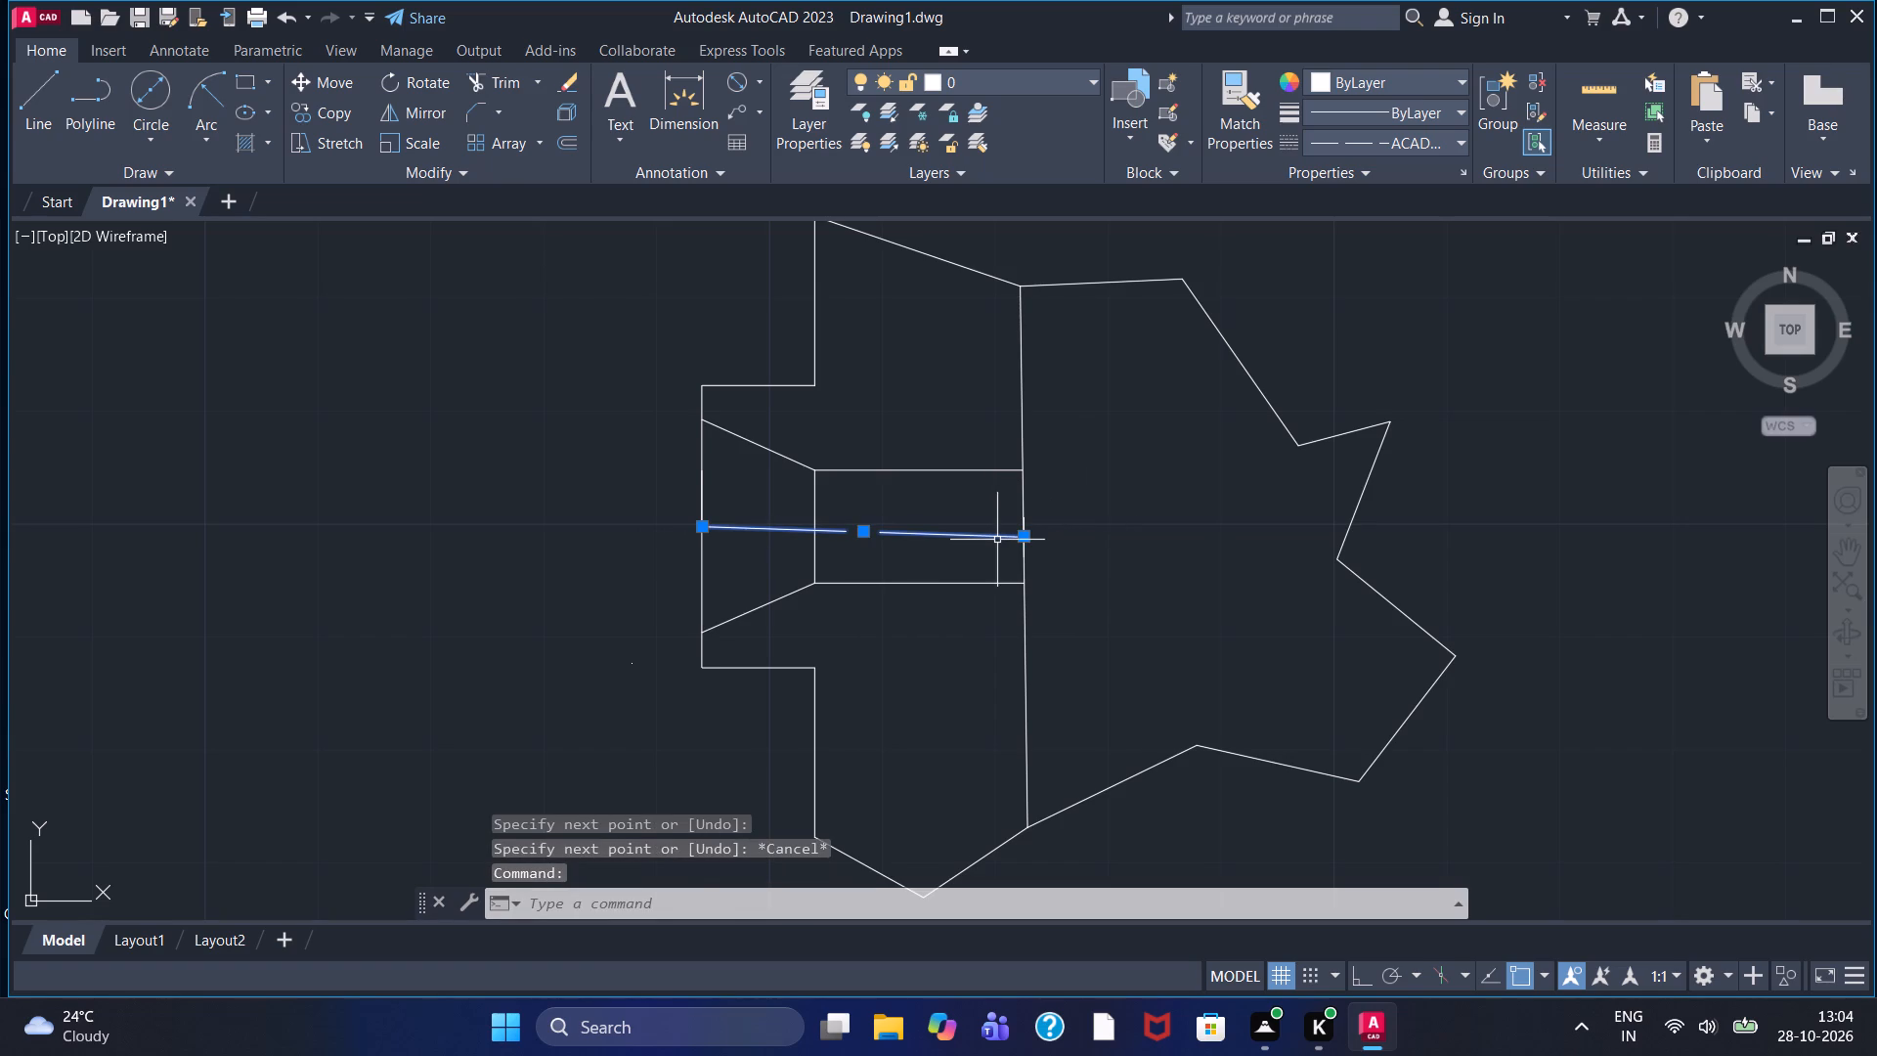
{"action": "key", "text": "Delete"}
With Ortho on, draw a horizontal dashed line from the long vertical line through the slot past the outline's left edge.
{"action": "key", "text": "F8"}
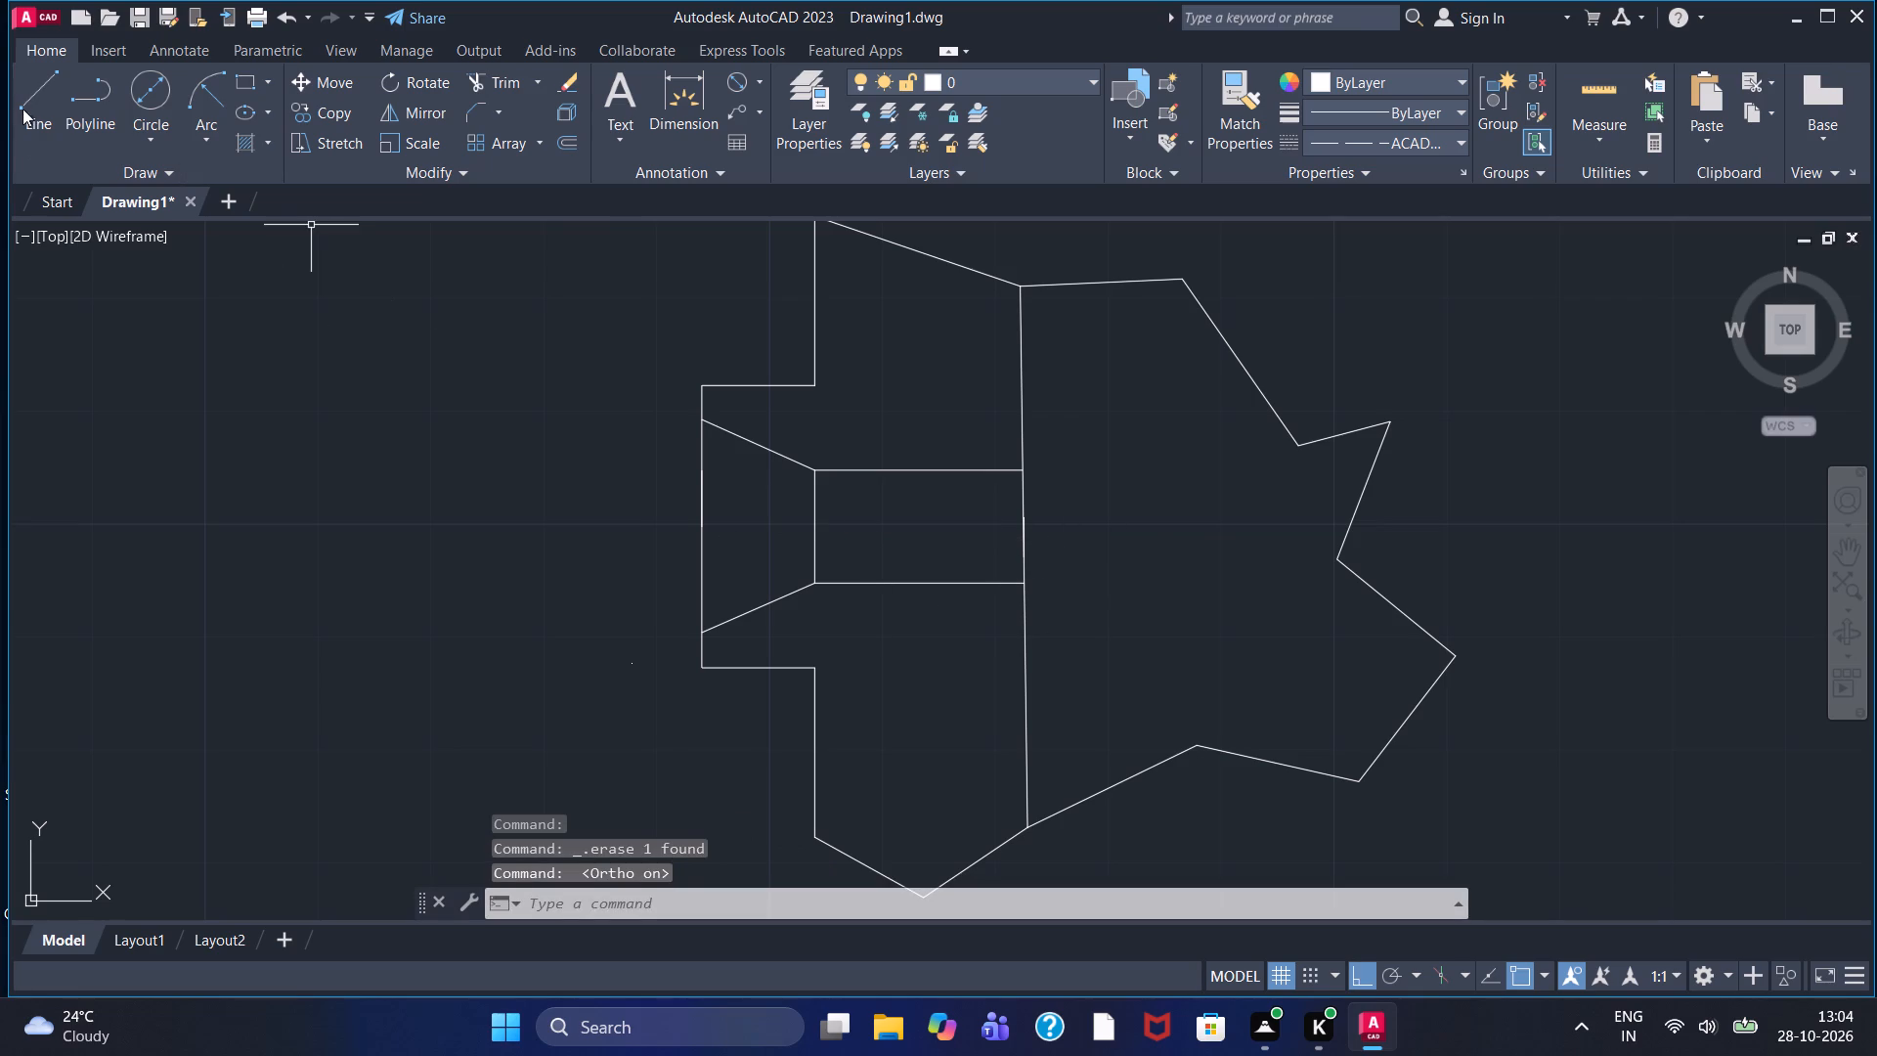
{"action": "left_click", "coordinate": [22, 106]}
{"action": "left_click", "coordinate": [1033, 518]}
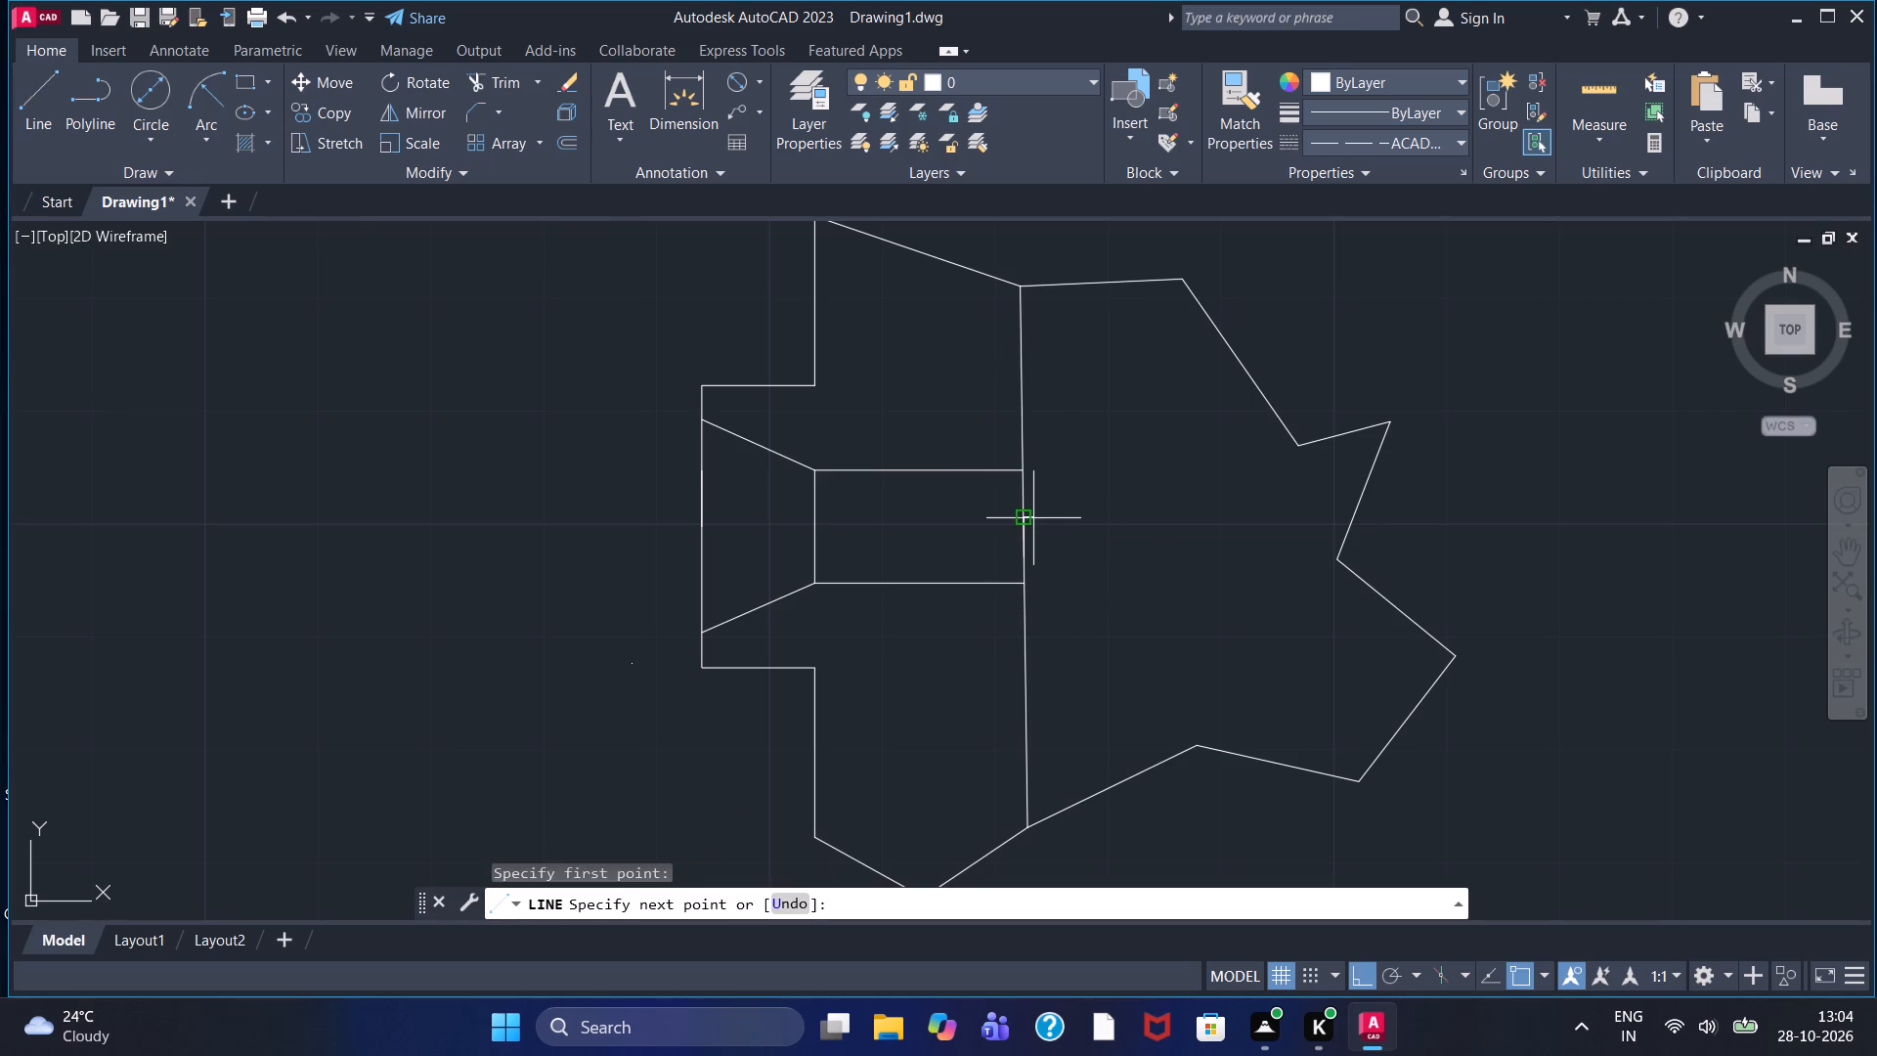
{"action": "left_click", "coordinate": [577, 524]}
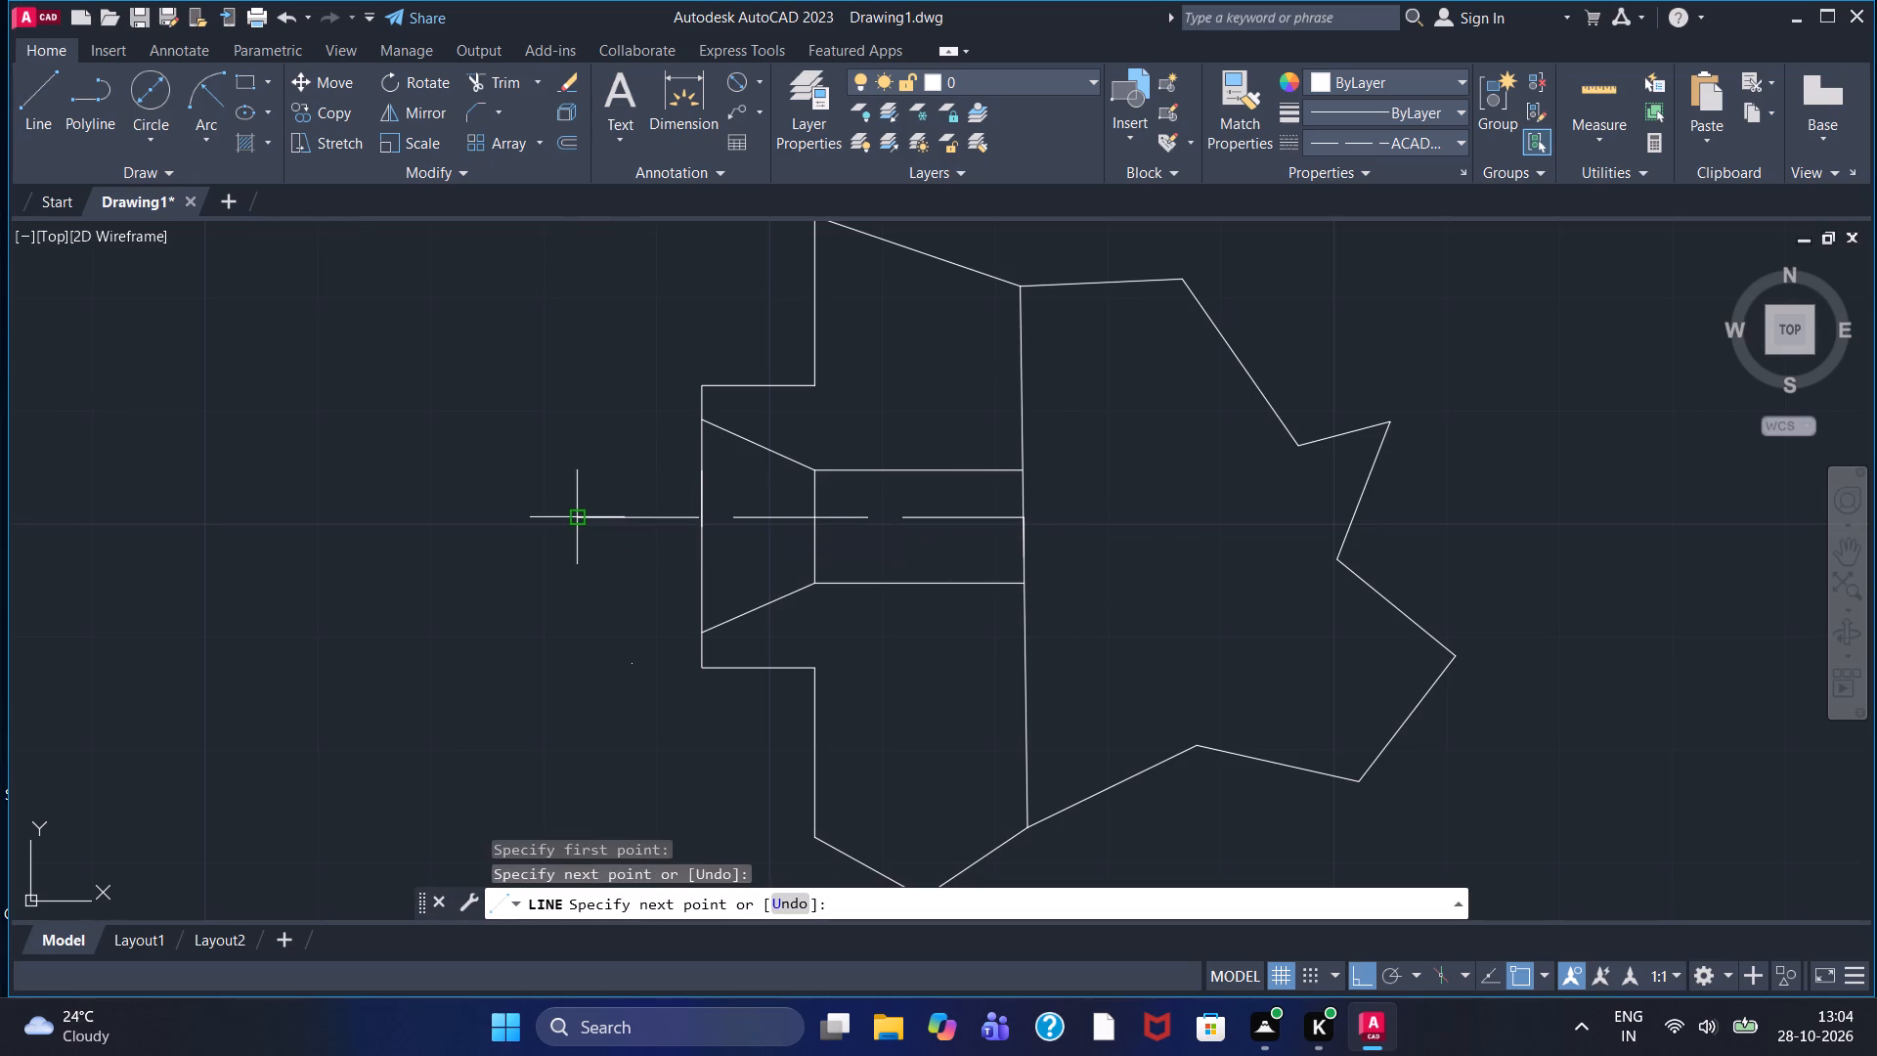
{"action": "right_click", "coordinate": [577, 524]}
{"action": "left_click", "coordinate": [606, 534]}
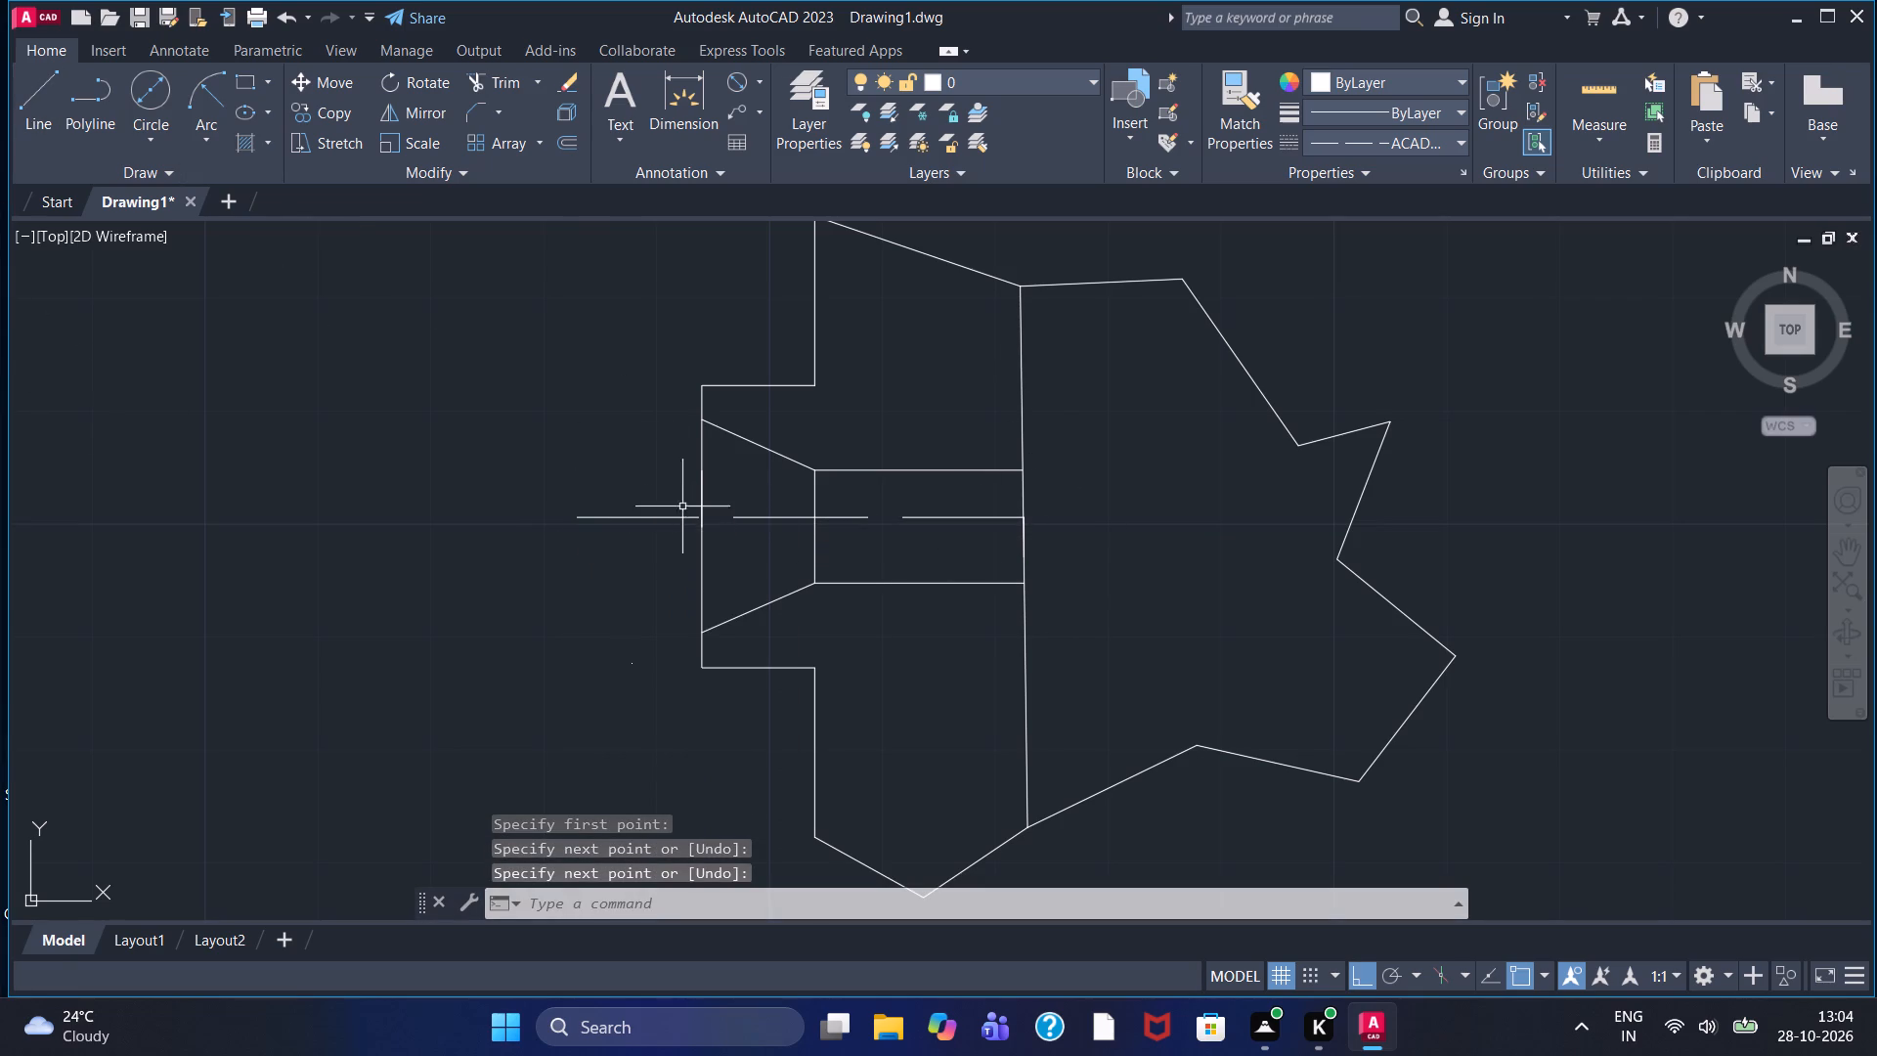
Erase the short leftover vertical segments overlapping the detail outline's left edge and the long vertical line.
{"action": "left_click", "coordinate": [700, 493]}
{"action": "right_click", "coordinate": [700, 493]}
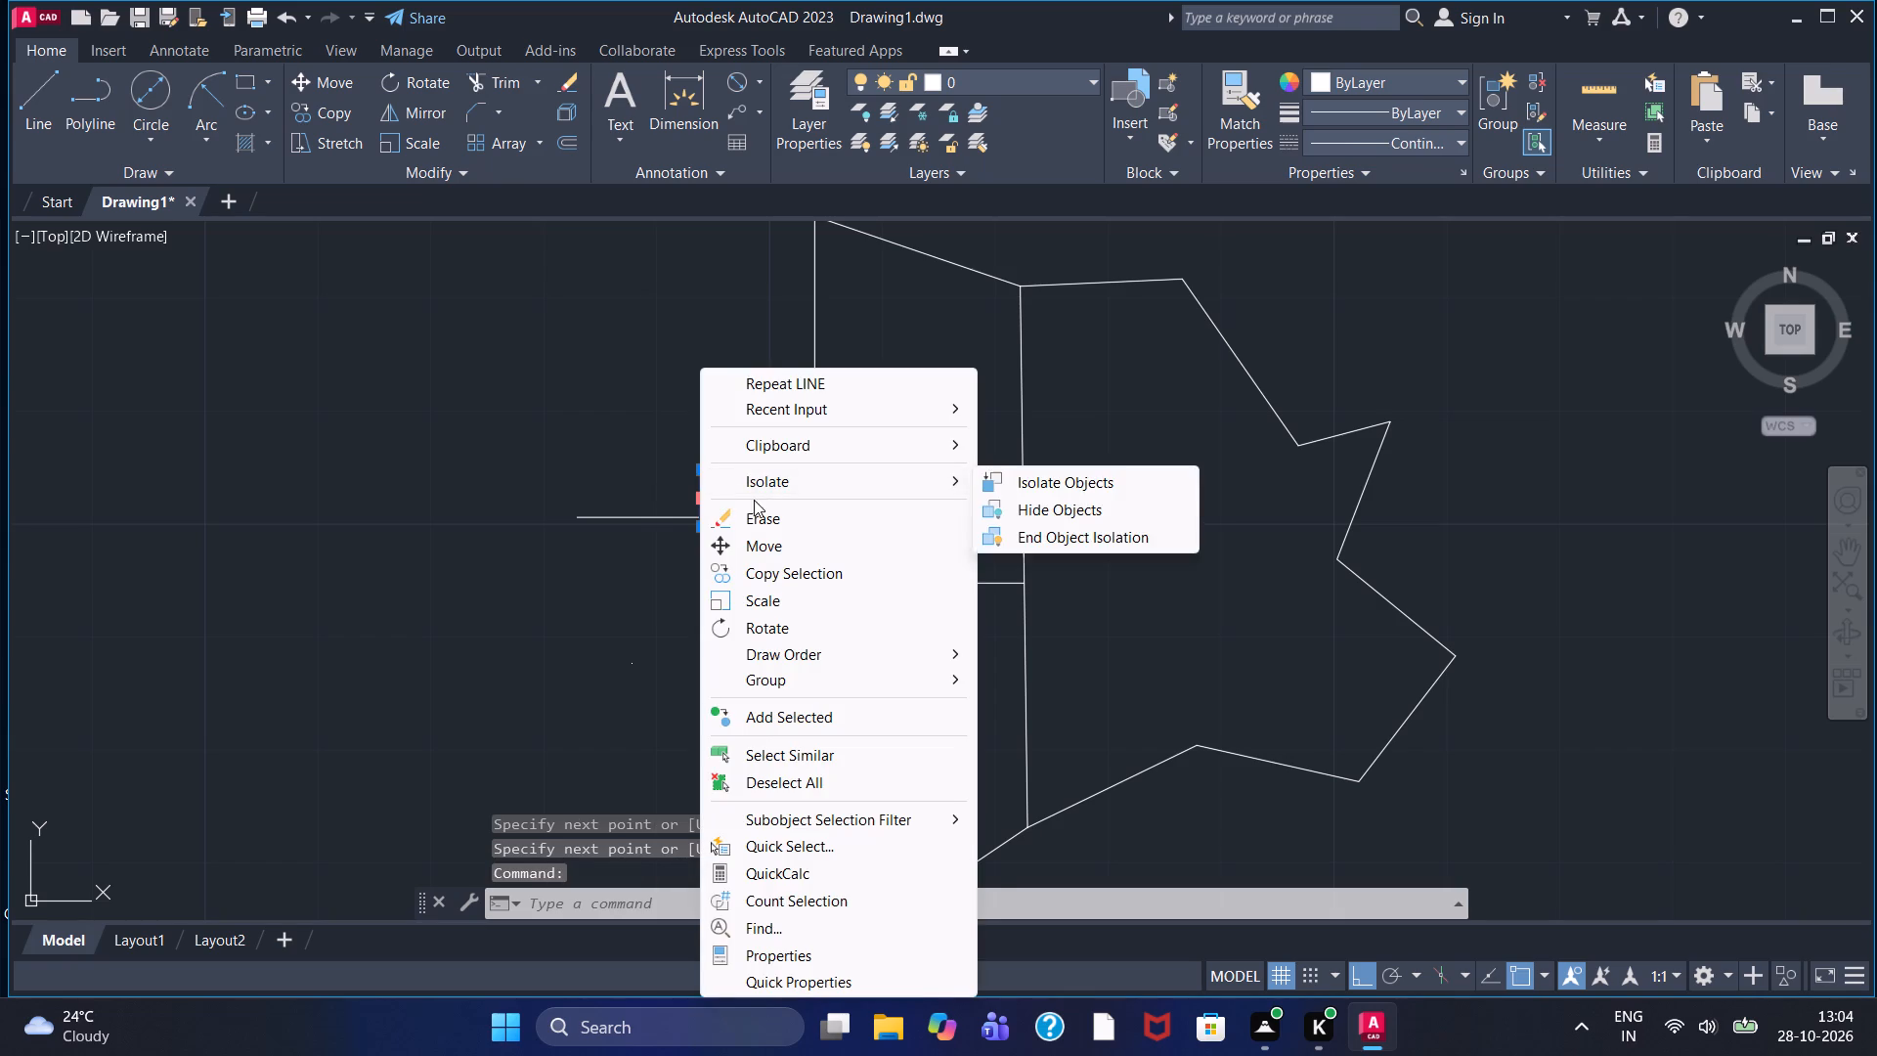
{"action": "left_click", "coordinate": [753, 518]}
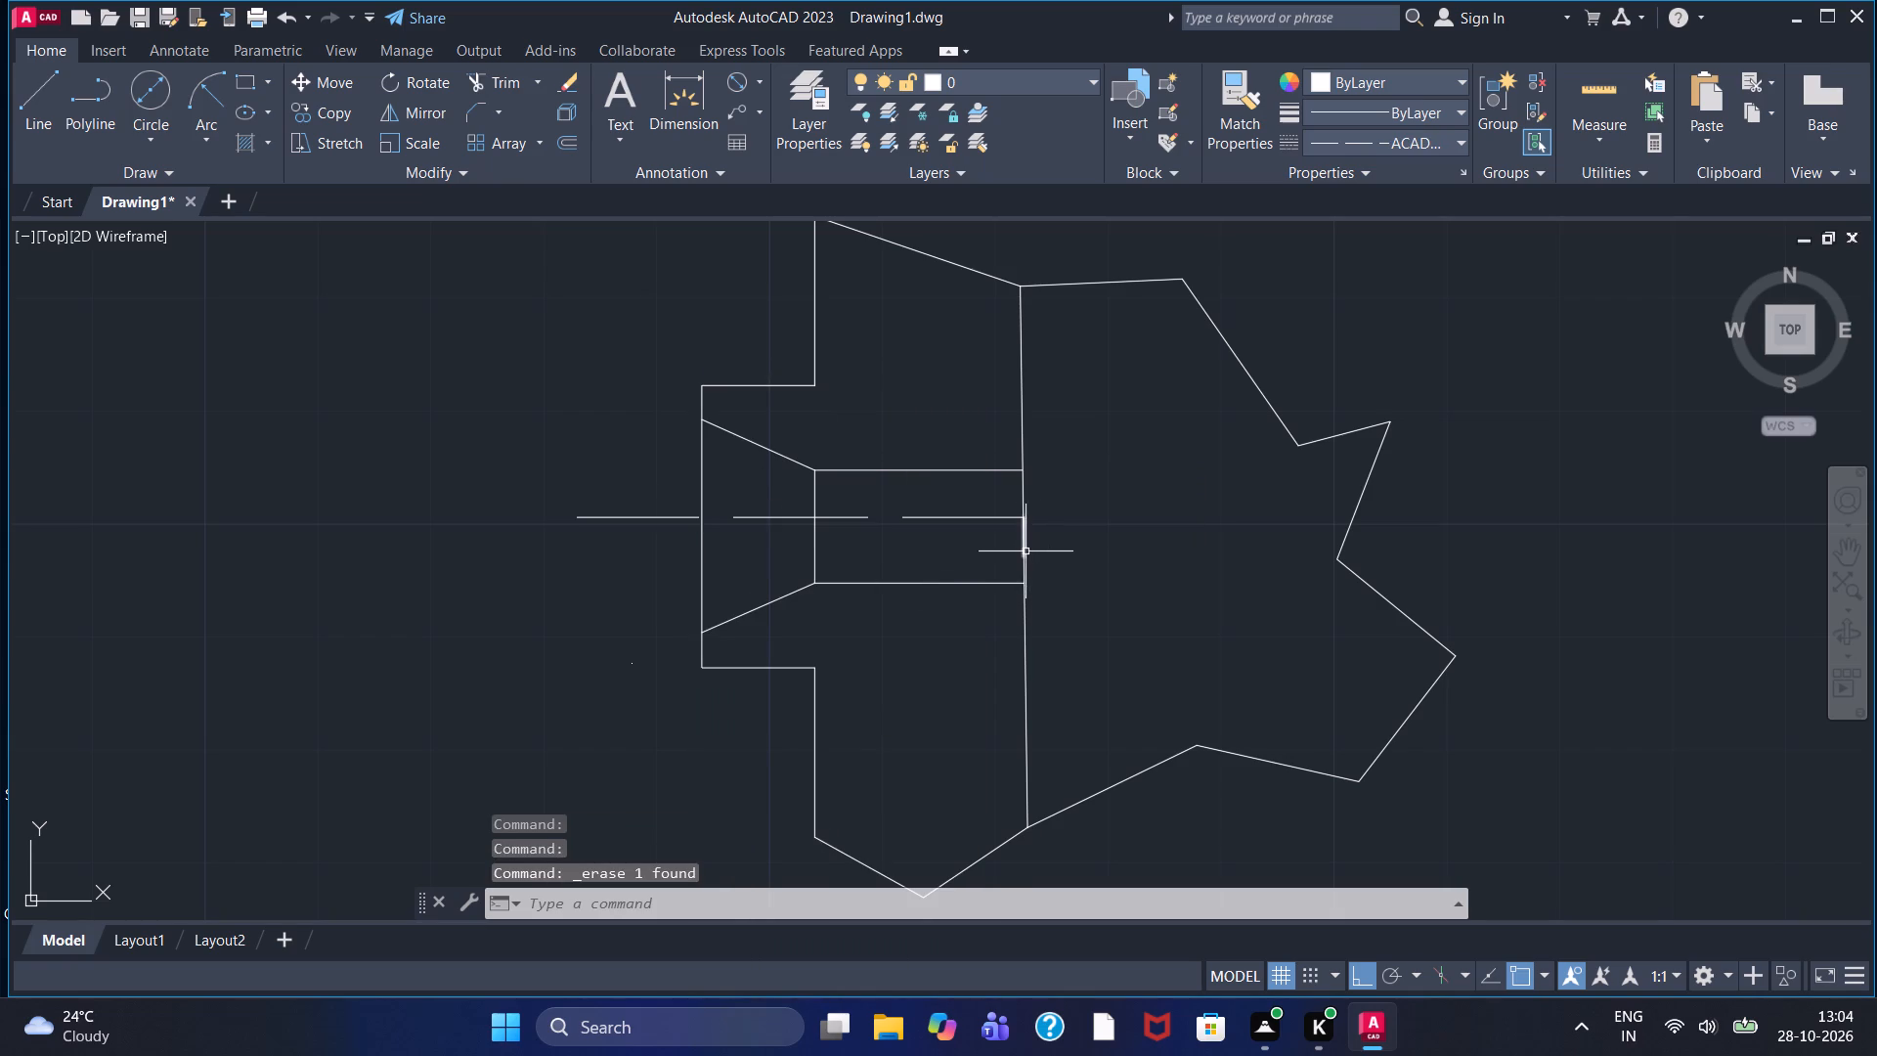
{"action": "left_click", "coordinate": [1026, 551]}
{"action": "right_click", "coordinate": [1026, 549]}
{"action": "left_click", "coordinate": [1071, 520]}
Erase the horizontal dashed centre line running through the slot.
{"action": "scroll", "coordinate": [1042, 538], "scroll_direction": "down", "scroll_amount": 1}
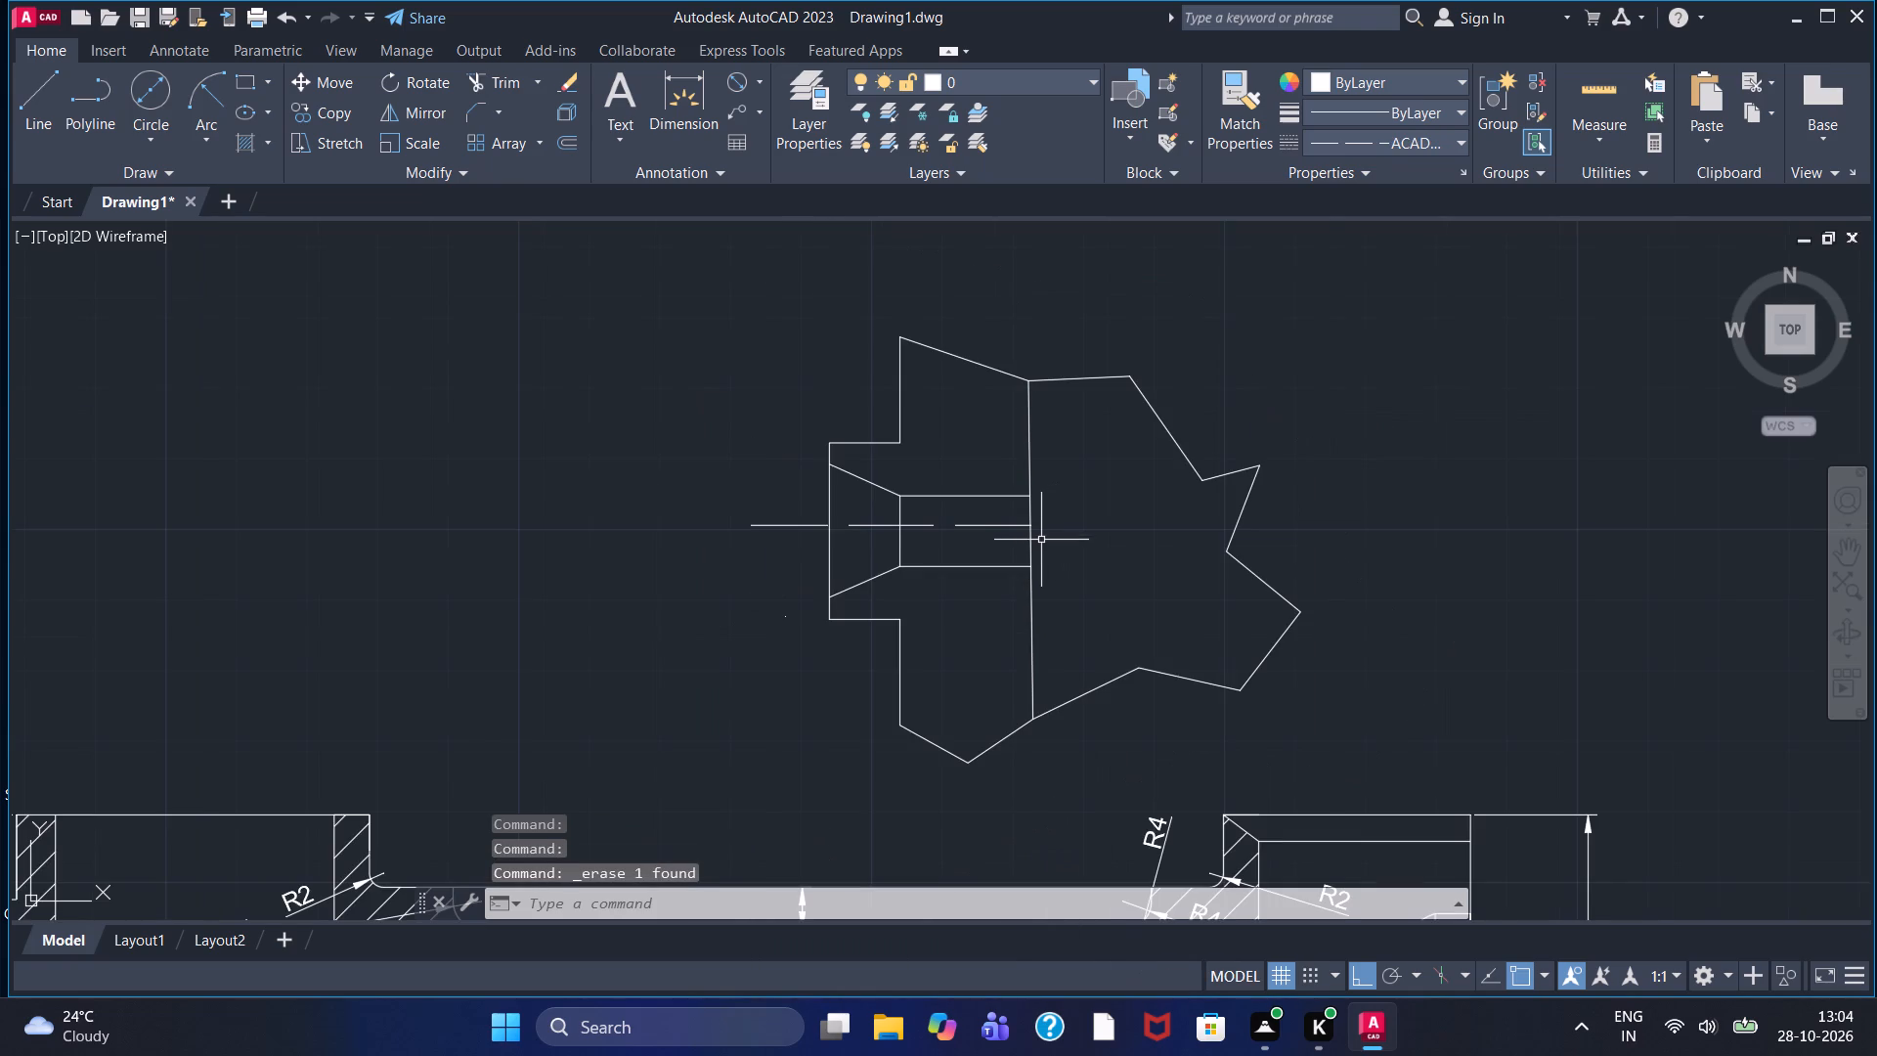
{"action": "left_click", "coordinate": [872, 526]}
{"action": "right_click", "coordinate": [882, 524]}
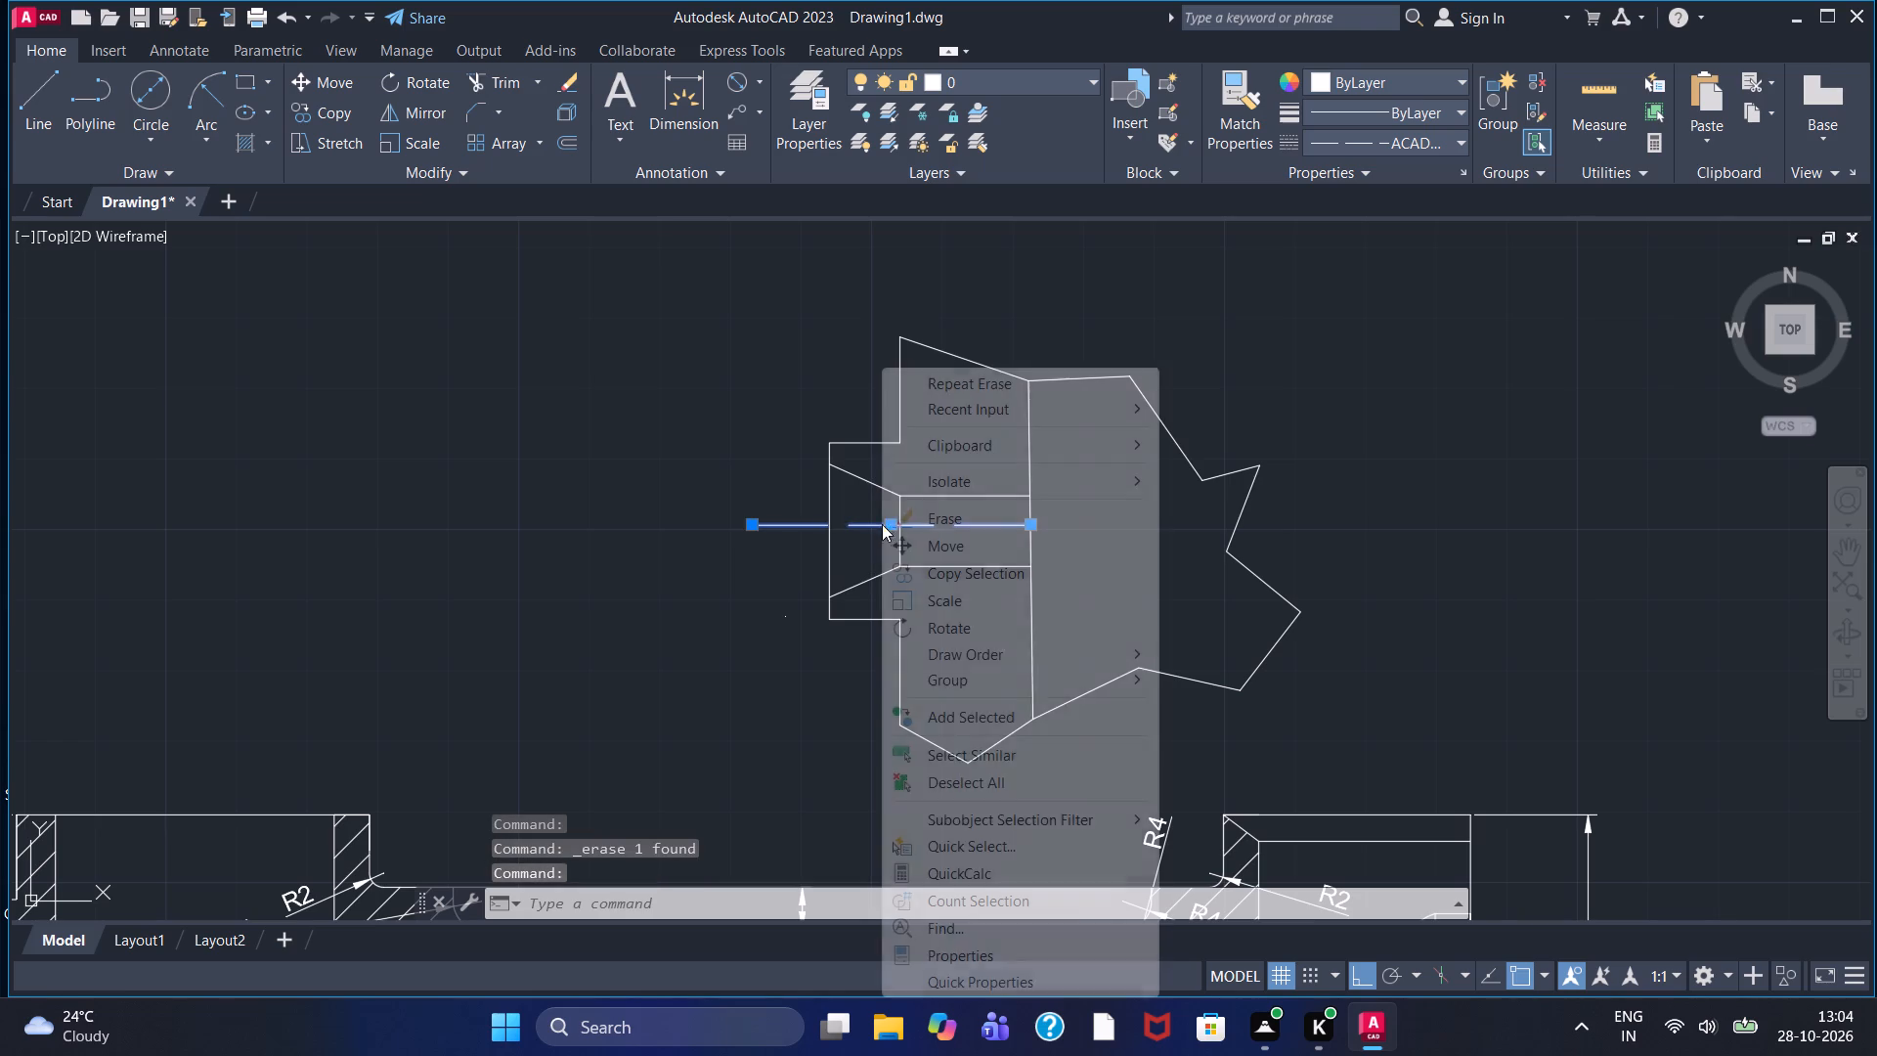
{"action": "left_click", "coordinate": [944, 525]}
Draw a horizontal dashed centre line from the long vertical line through the slot, trimmed back to the detail outline's left edge.
{"action": "left_click", "coordinate": [46, 115]}
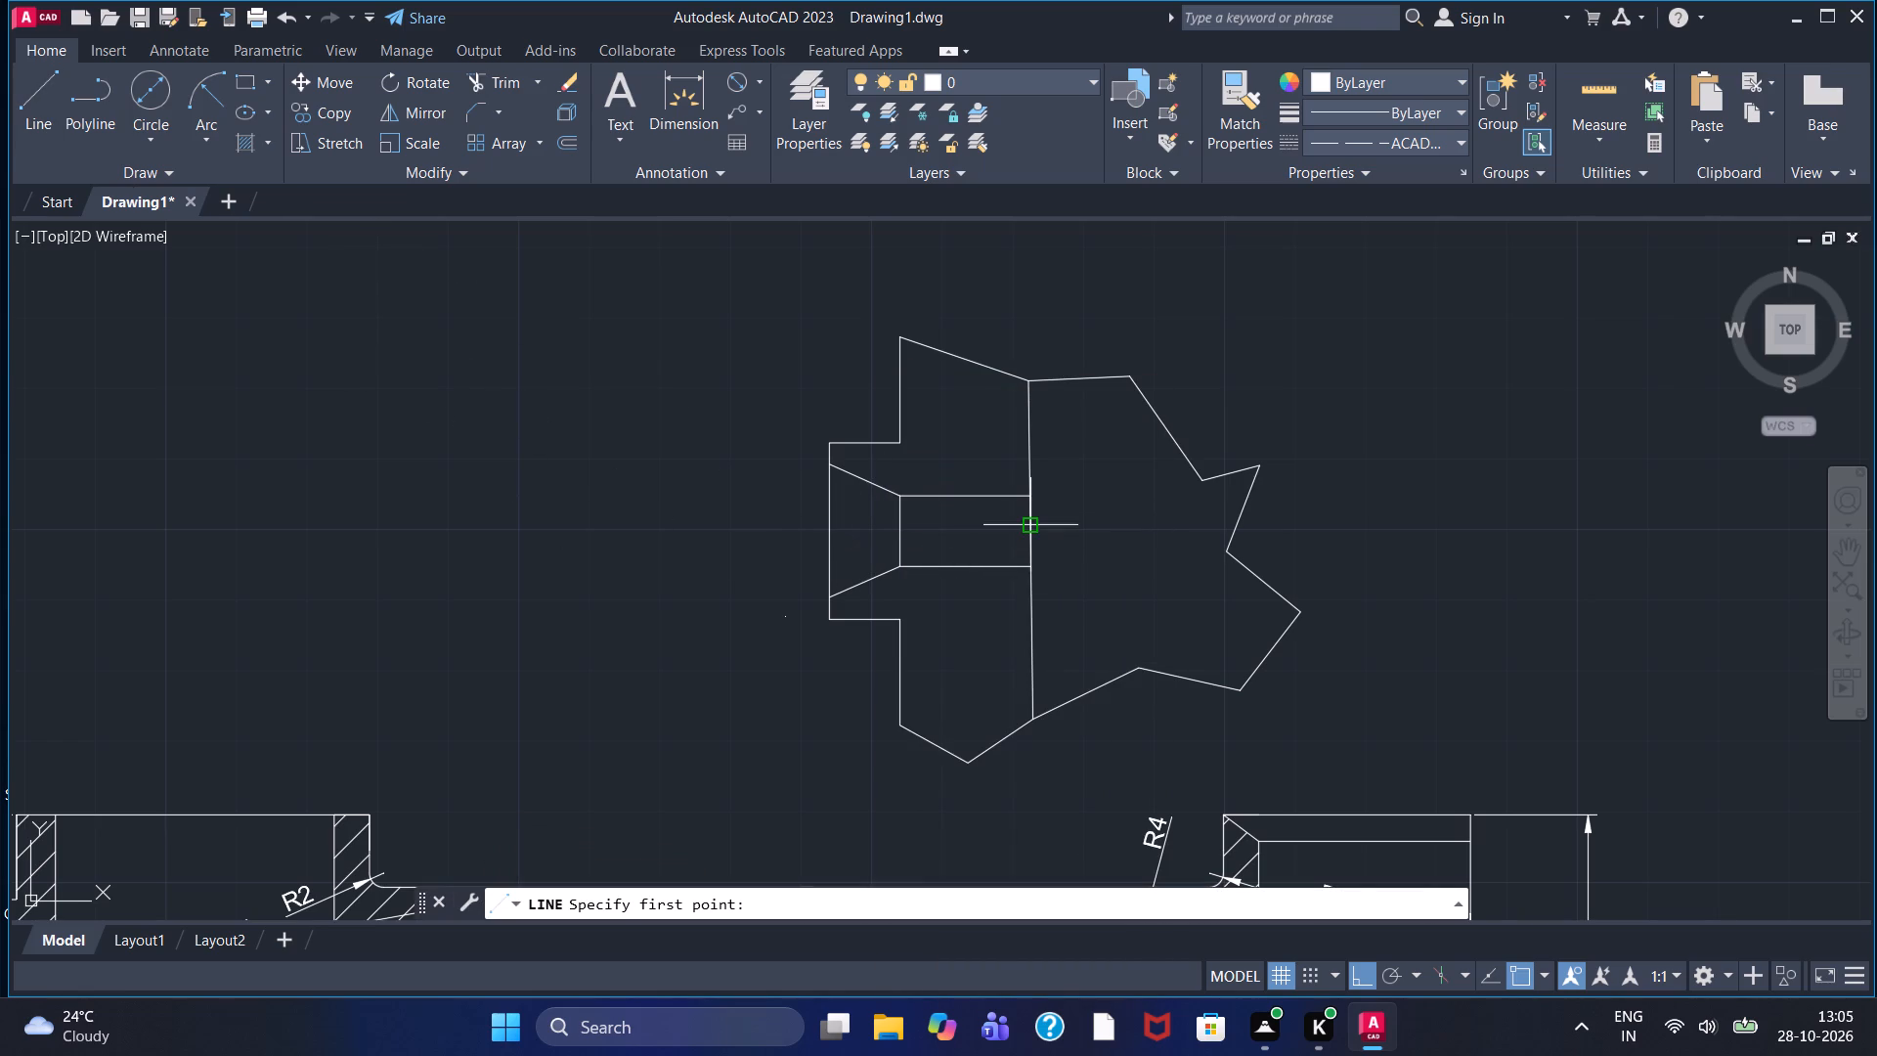
{"action": "left_click_drag", "start_coordinate": [1030, 529], "coordinate": [1020, 528]}
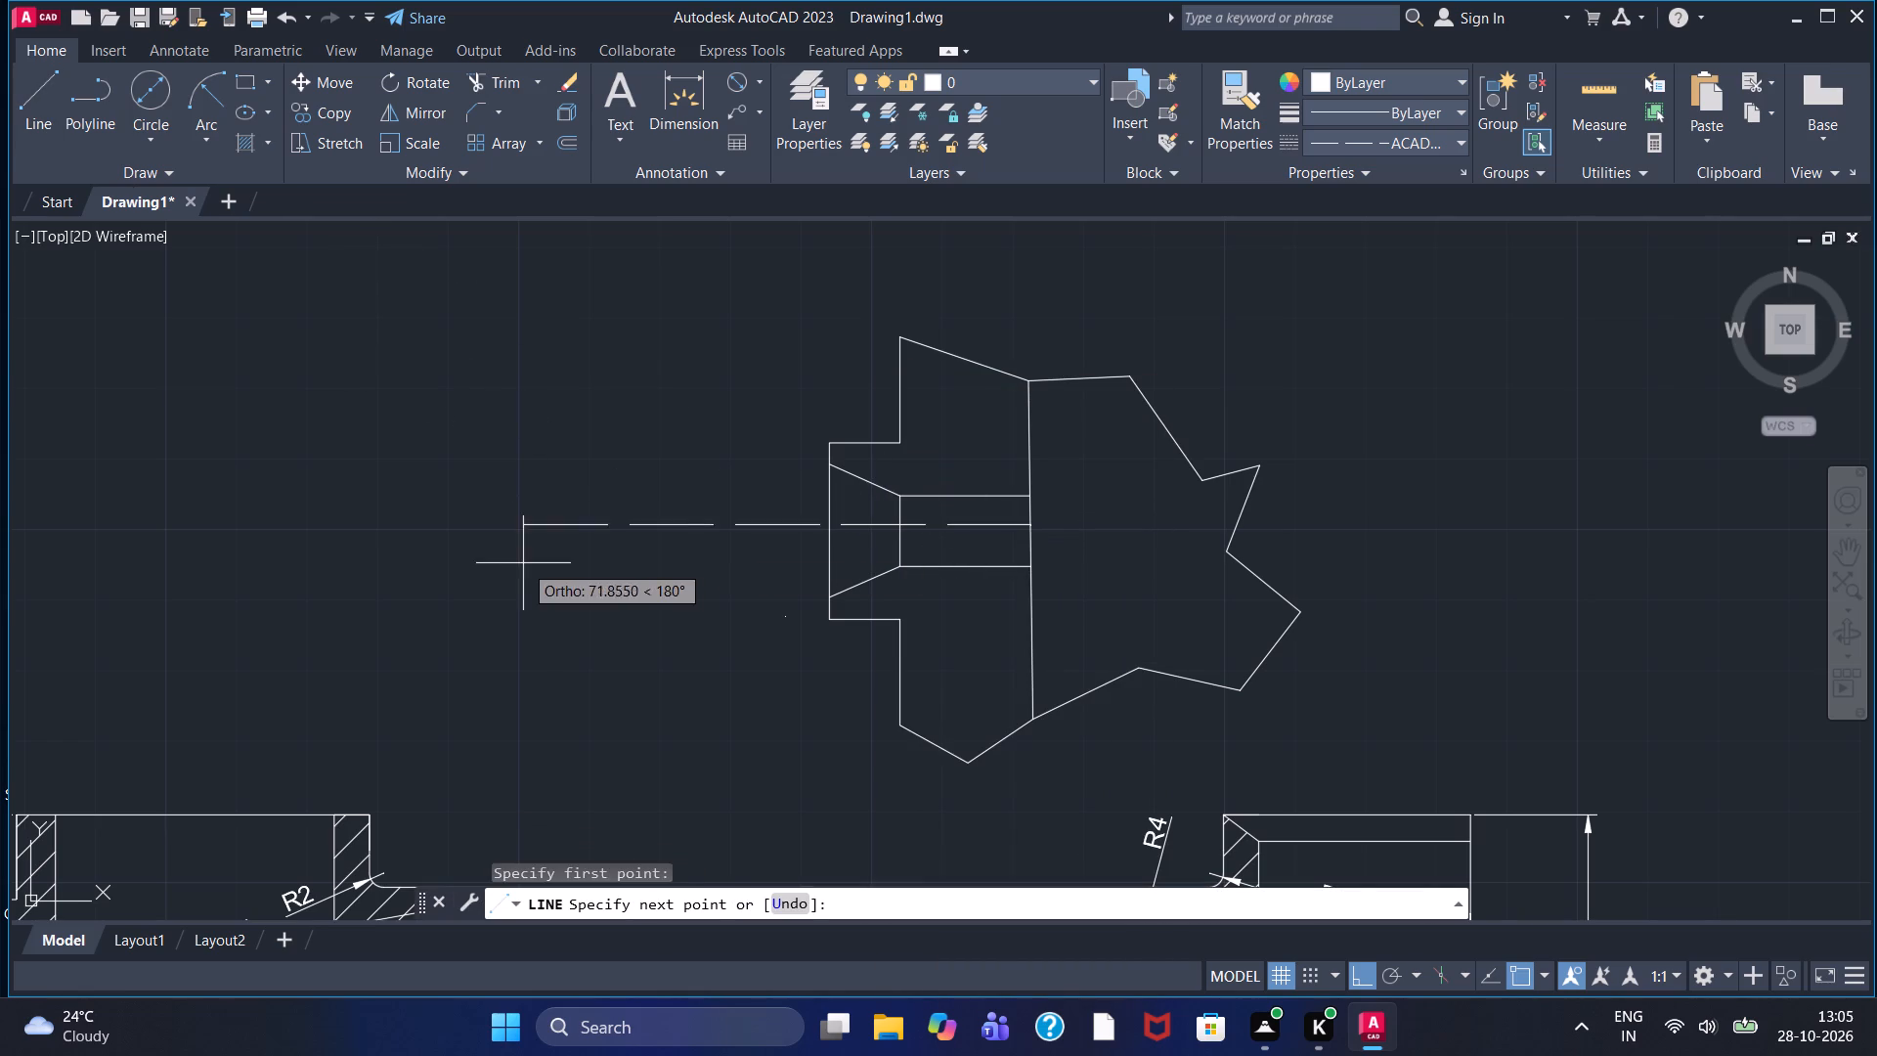
{"action": "left_click", "coordinate": [628, 533]}
{"action": "right_click", "coordinate": [628, 533]}
{"action": "left_click", "coordinate": [643, 545]}
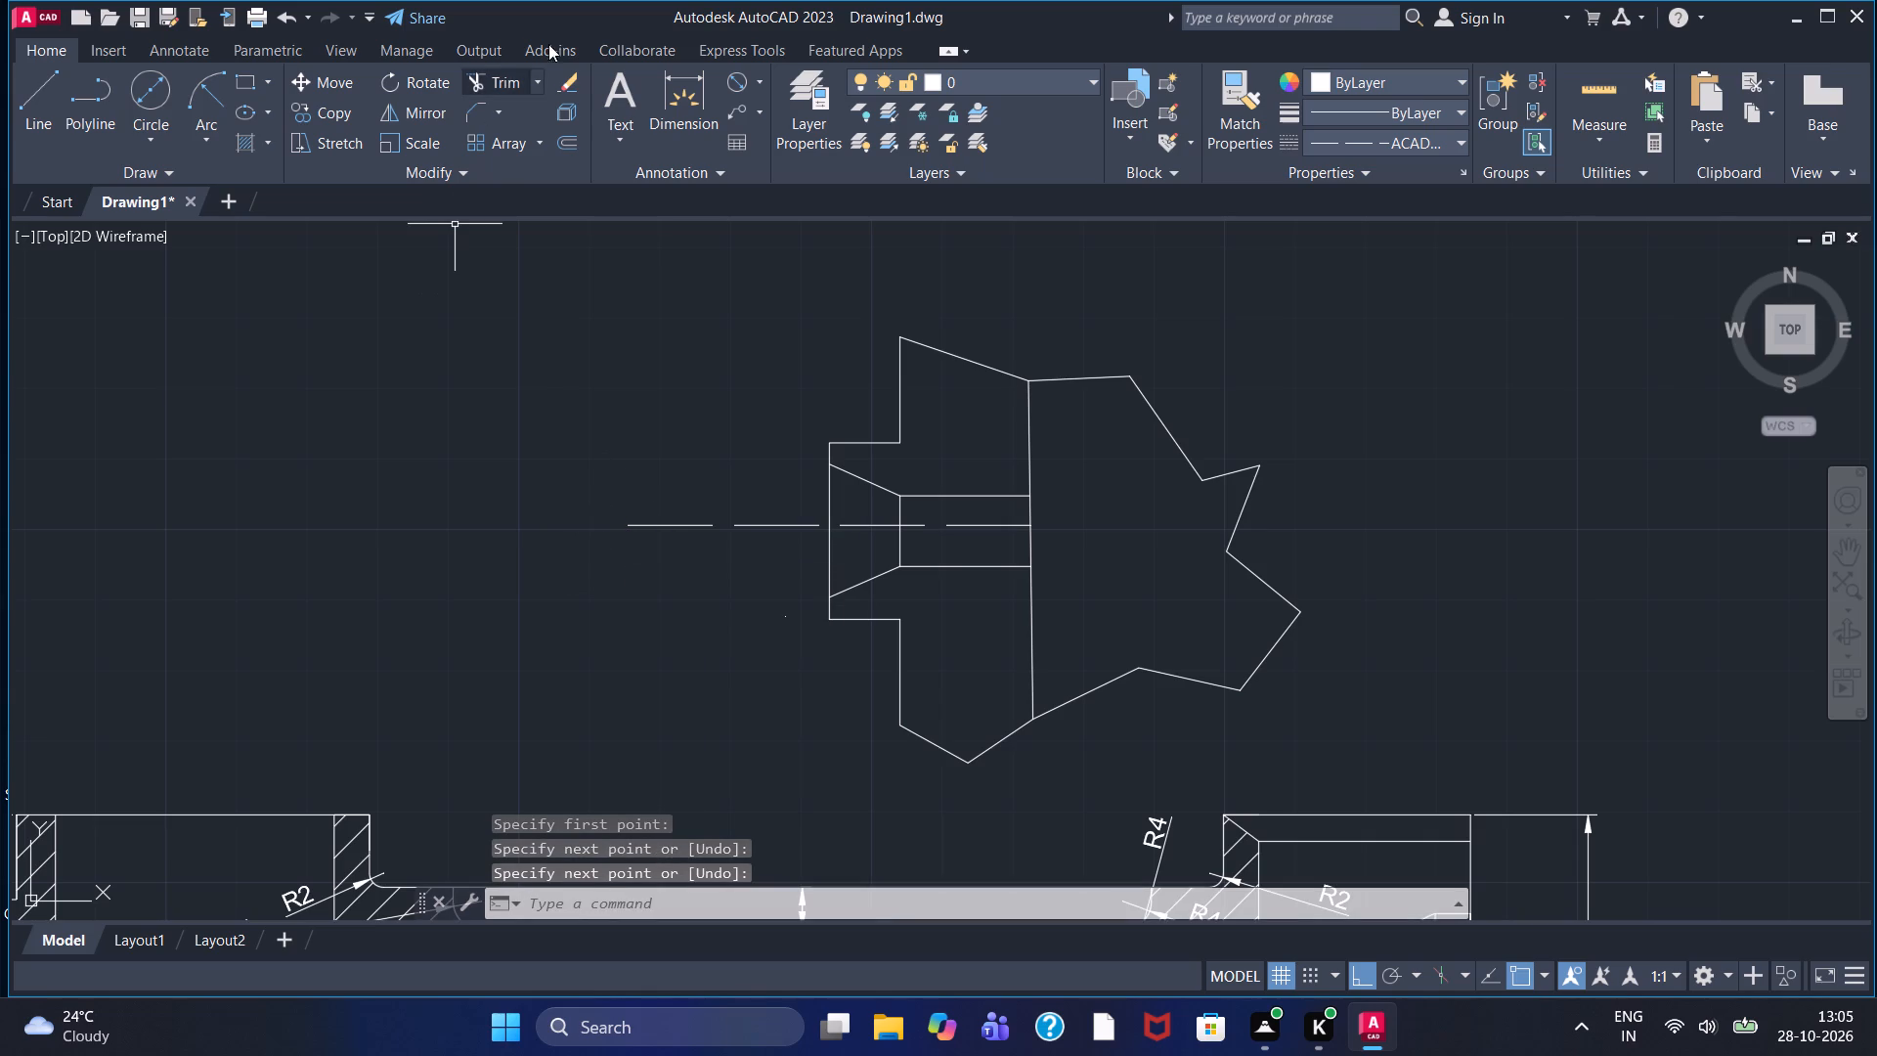
{"action": "left_click", "coordinate": [491, 82]}
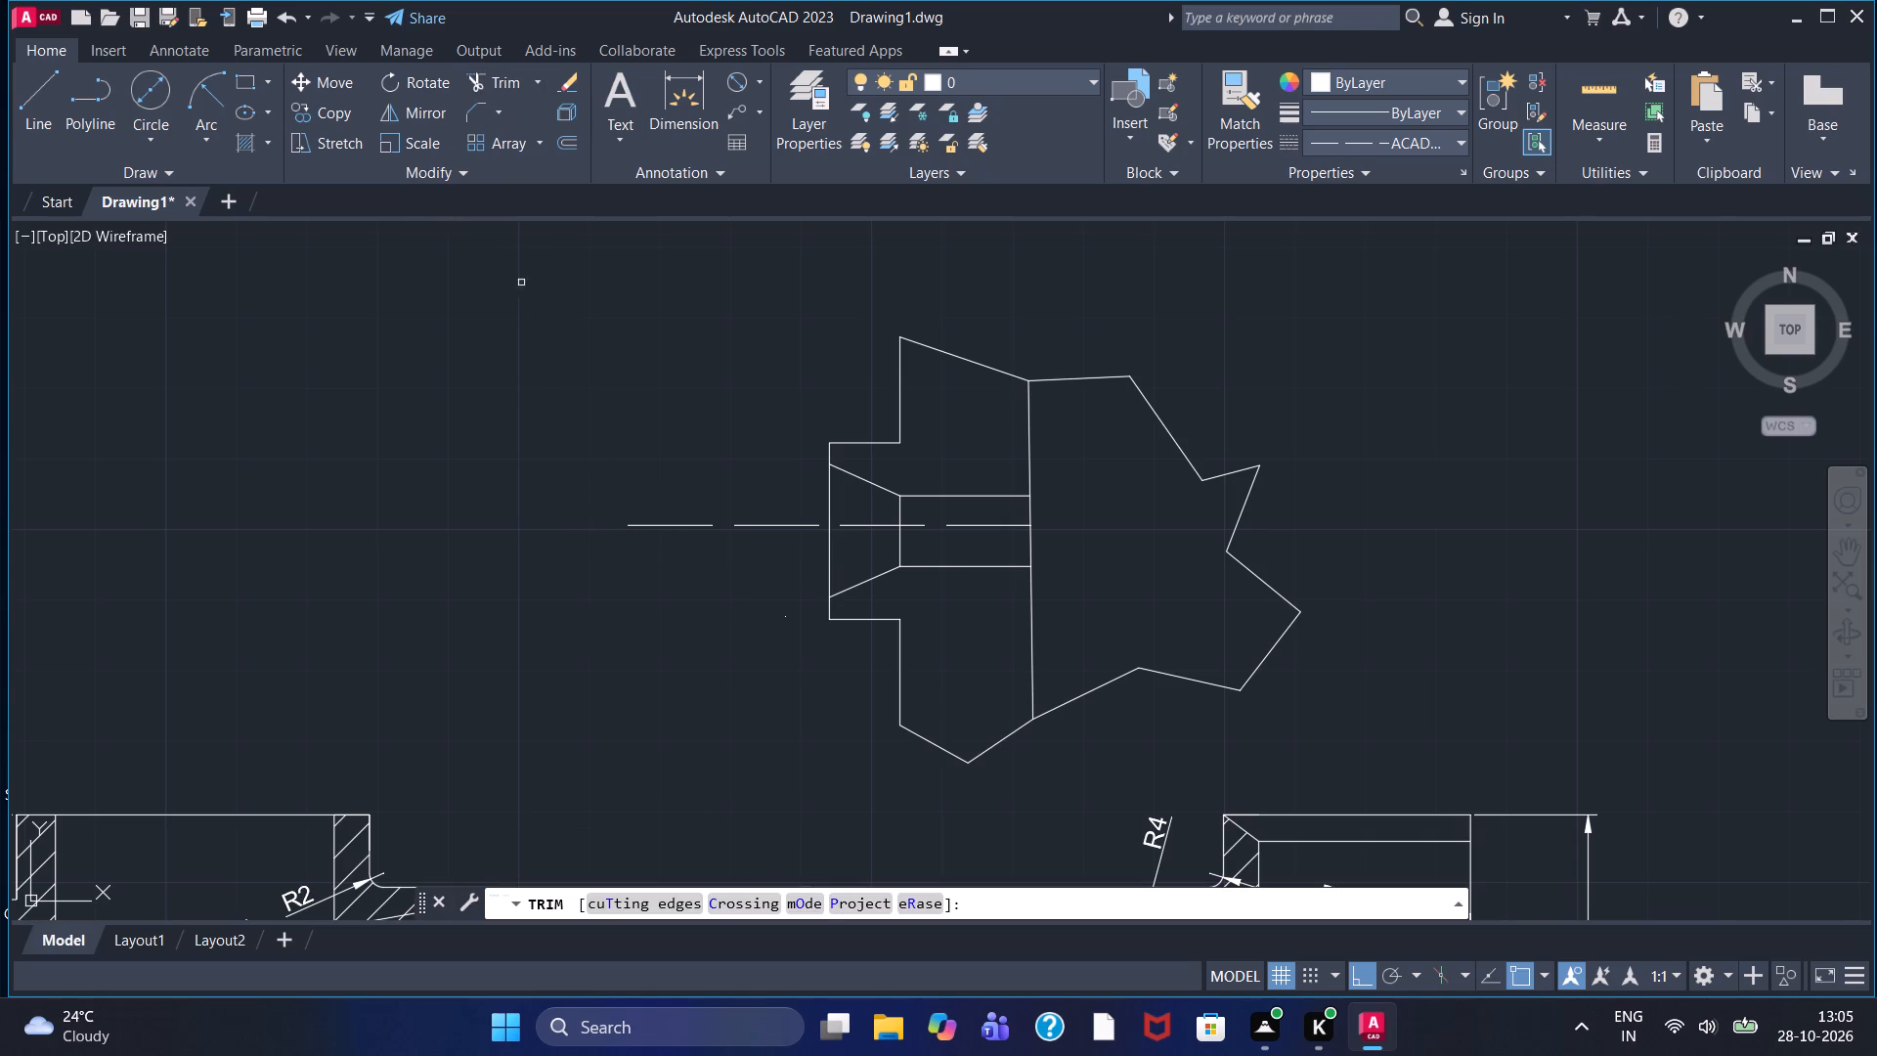
{"action": "left_click", "coordinate": [698, 525]}
Add an angular dimension between the two slanted countersink lines, placed outside the detail view's left edge.
{"action": "scroll", "coordinate": [713, 550], "scroll_direction": "down", "scroll_amount": 1}
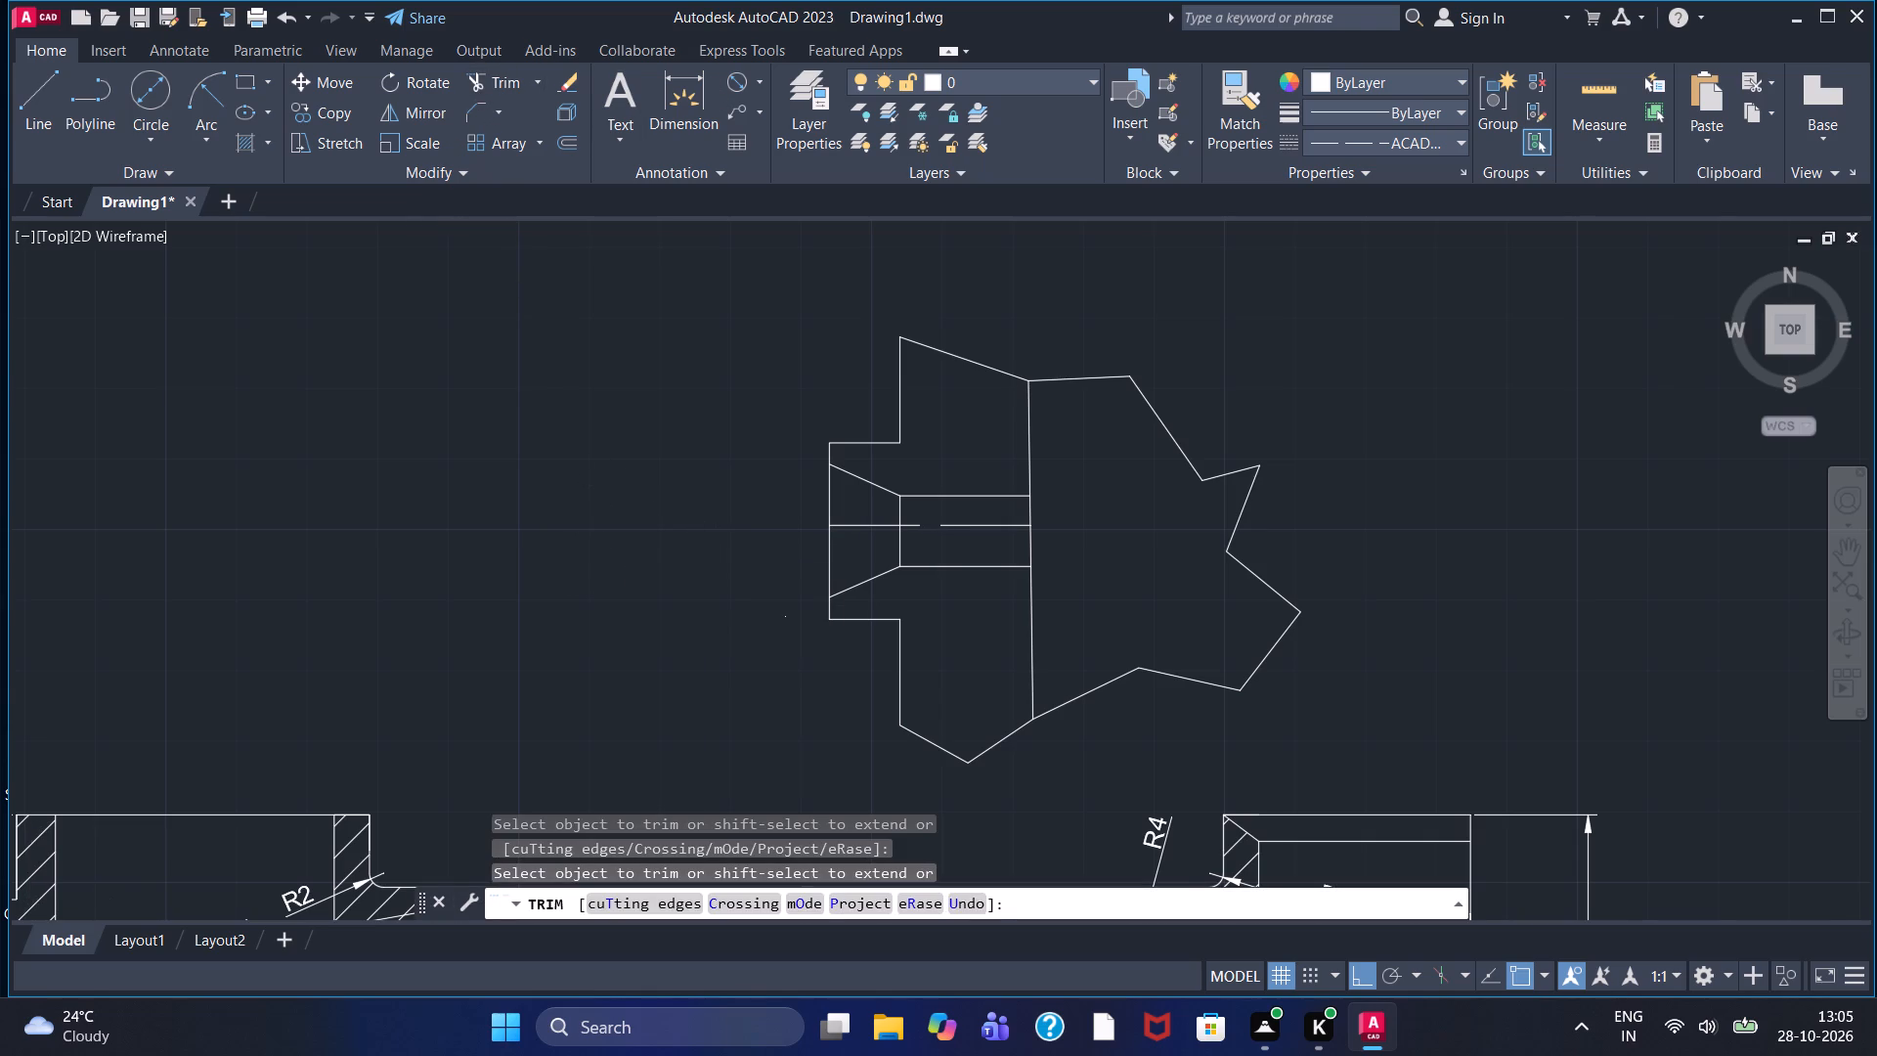
{"action": "scroll", "coordinate": [729, 547], "scroll_direction": "up", "scroll_amount": 3}
{"action": "scroll", "coordinate": [880, 534], "scroll_direction": "down", "scroll_amount": 1}
{"action": "scroll", "coordinate": [790, 538], "scroll_direction": "down", "scroll_amount": 1}
{"action": "middle_click_drag", "start_coordinate": [790, 538], "coordinate": [722, 531]}
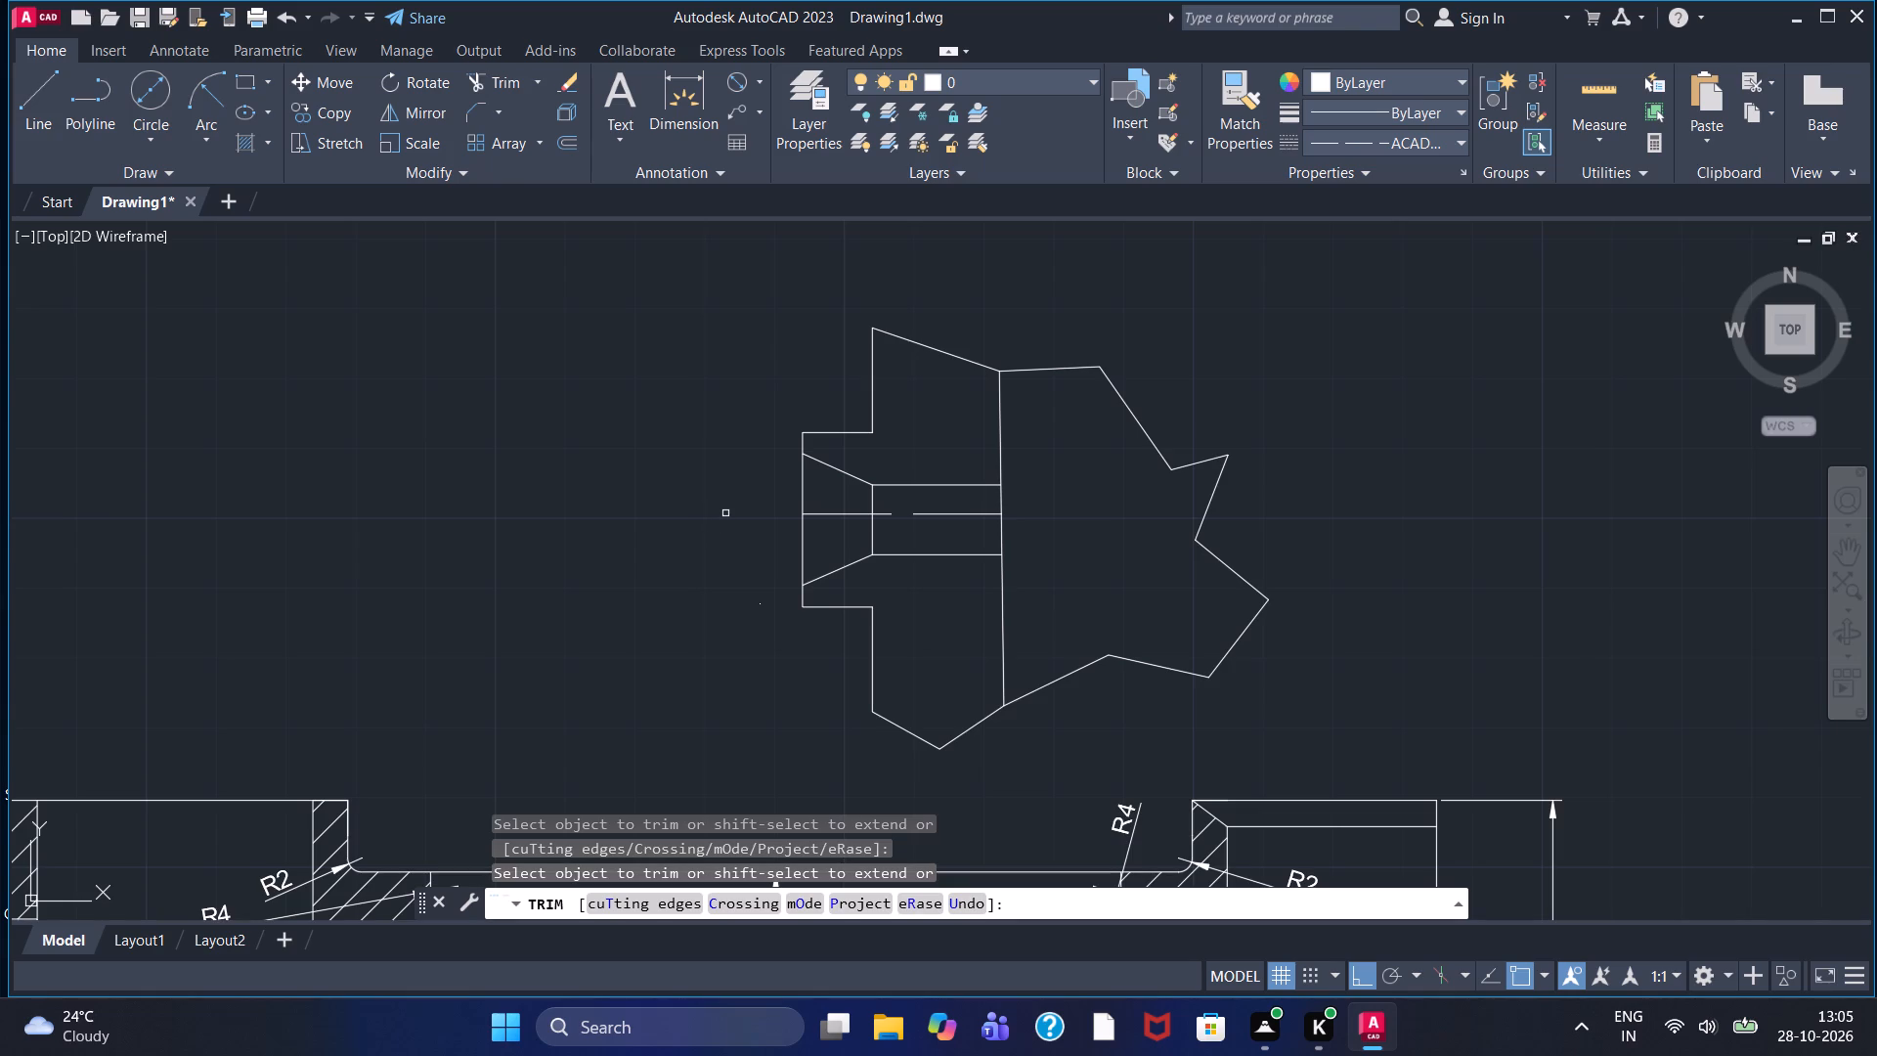
{"action": "left_click", "coordinate": [764, 90]}
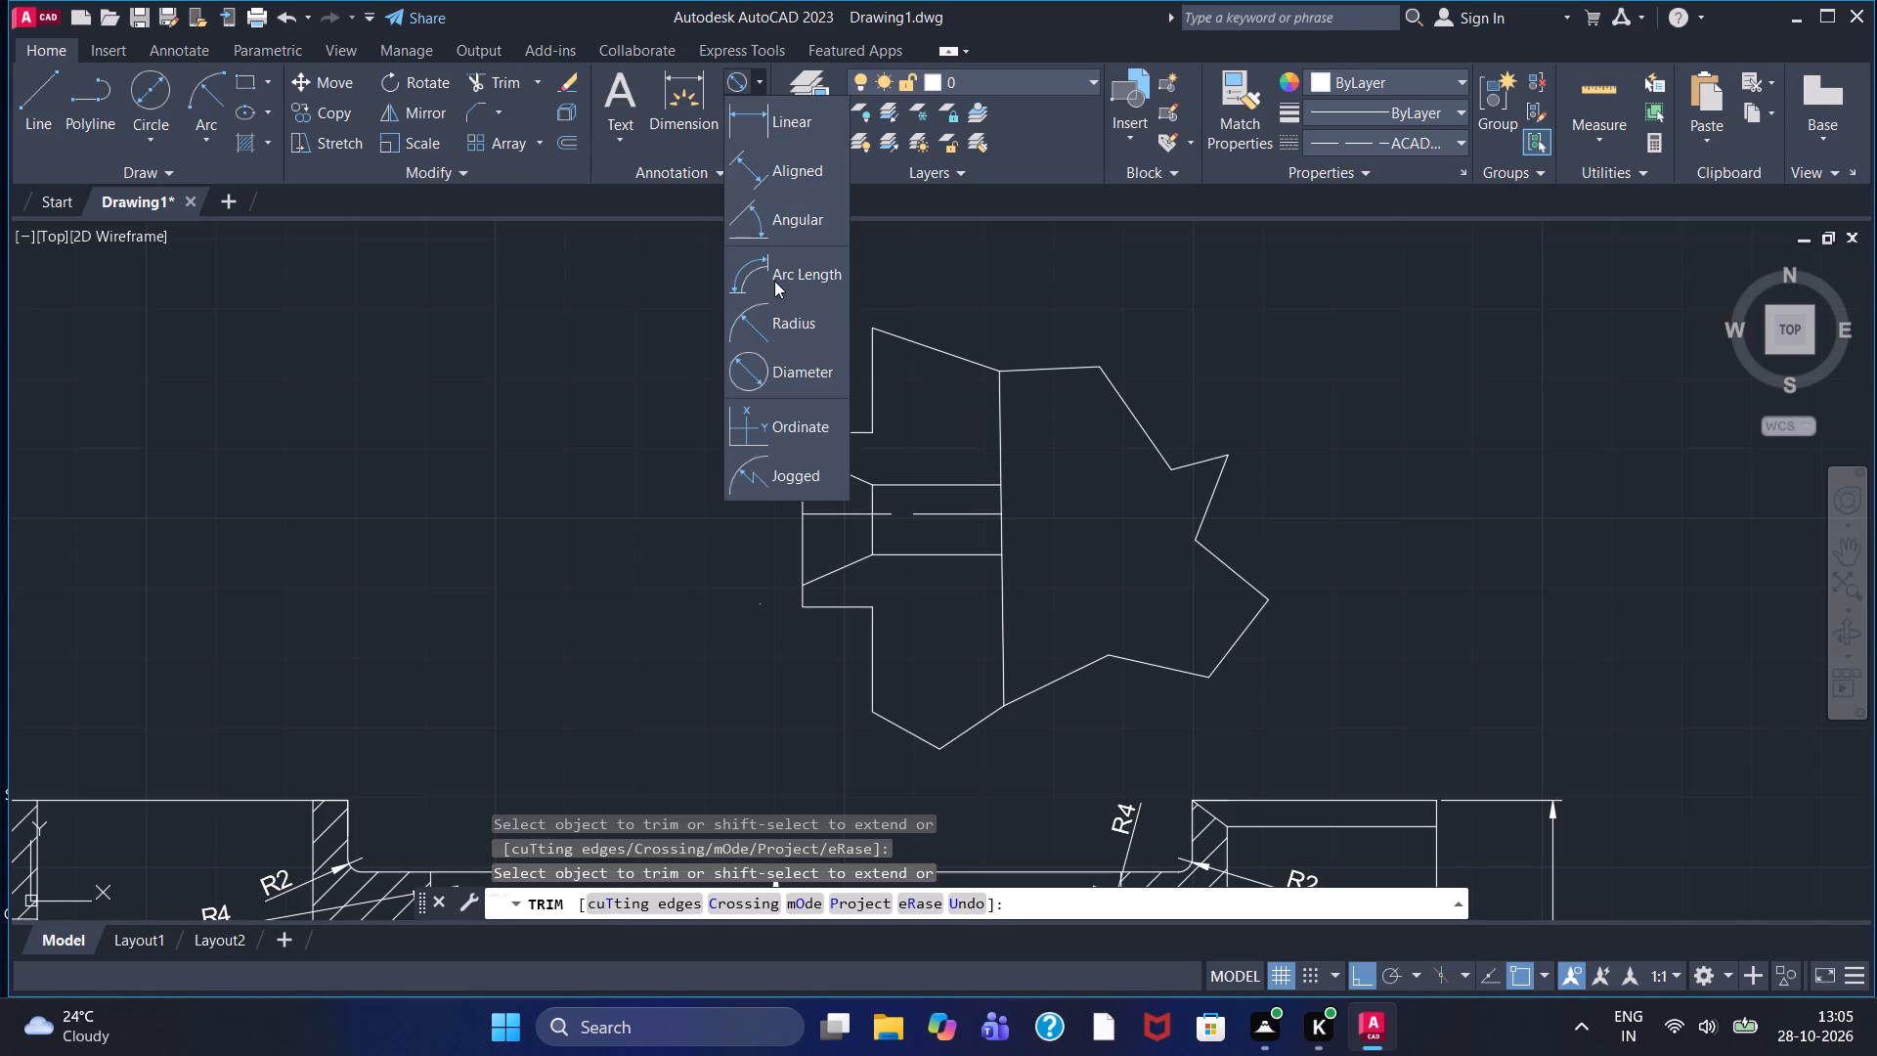
{"action": "left_click", "coordinate": [793, 213]}
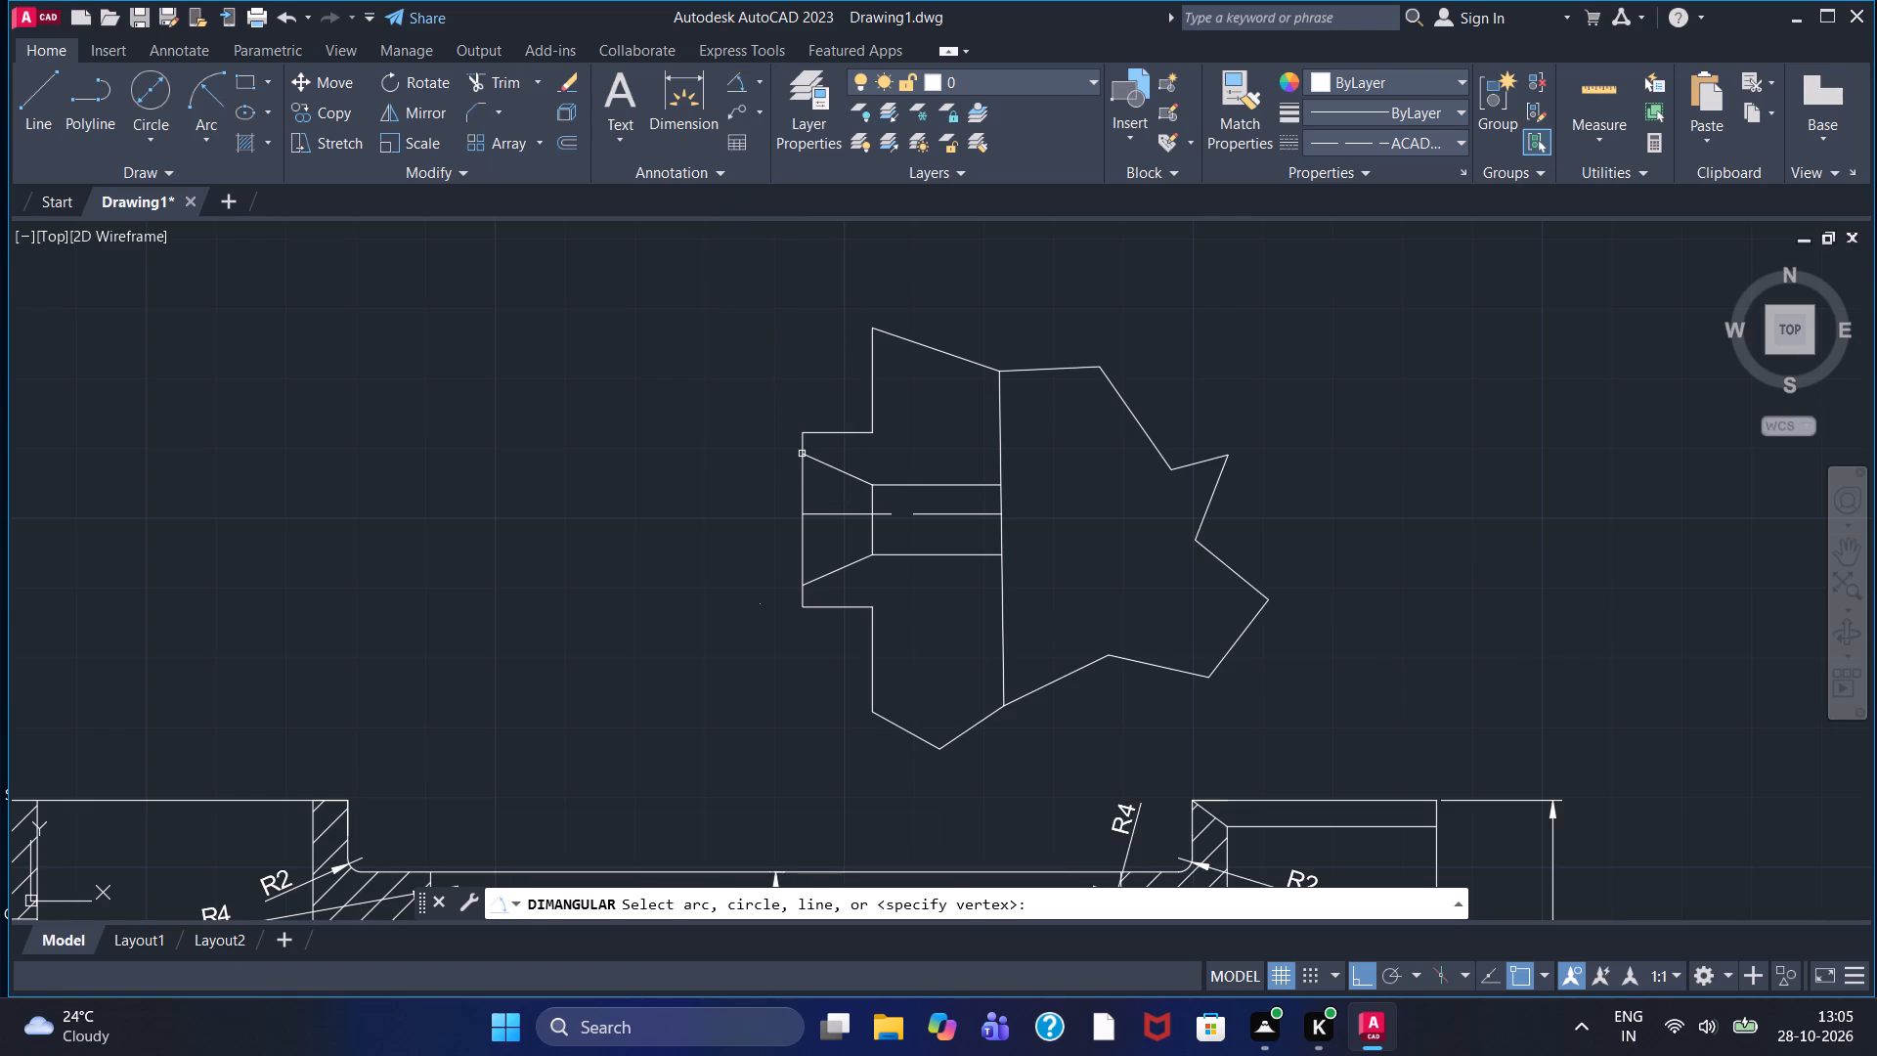
{"action": "left_click", "coordinate": [803, 454]}
{"action": "left_click", "coordinate": [800, 585]}
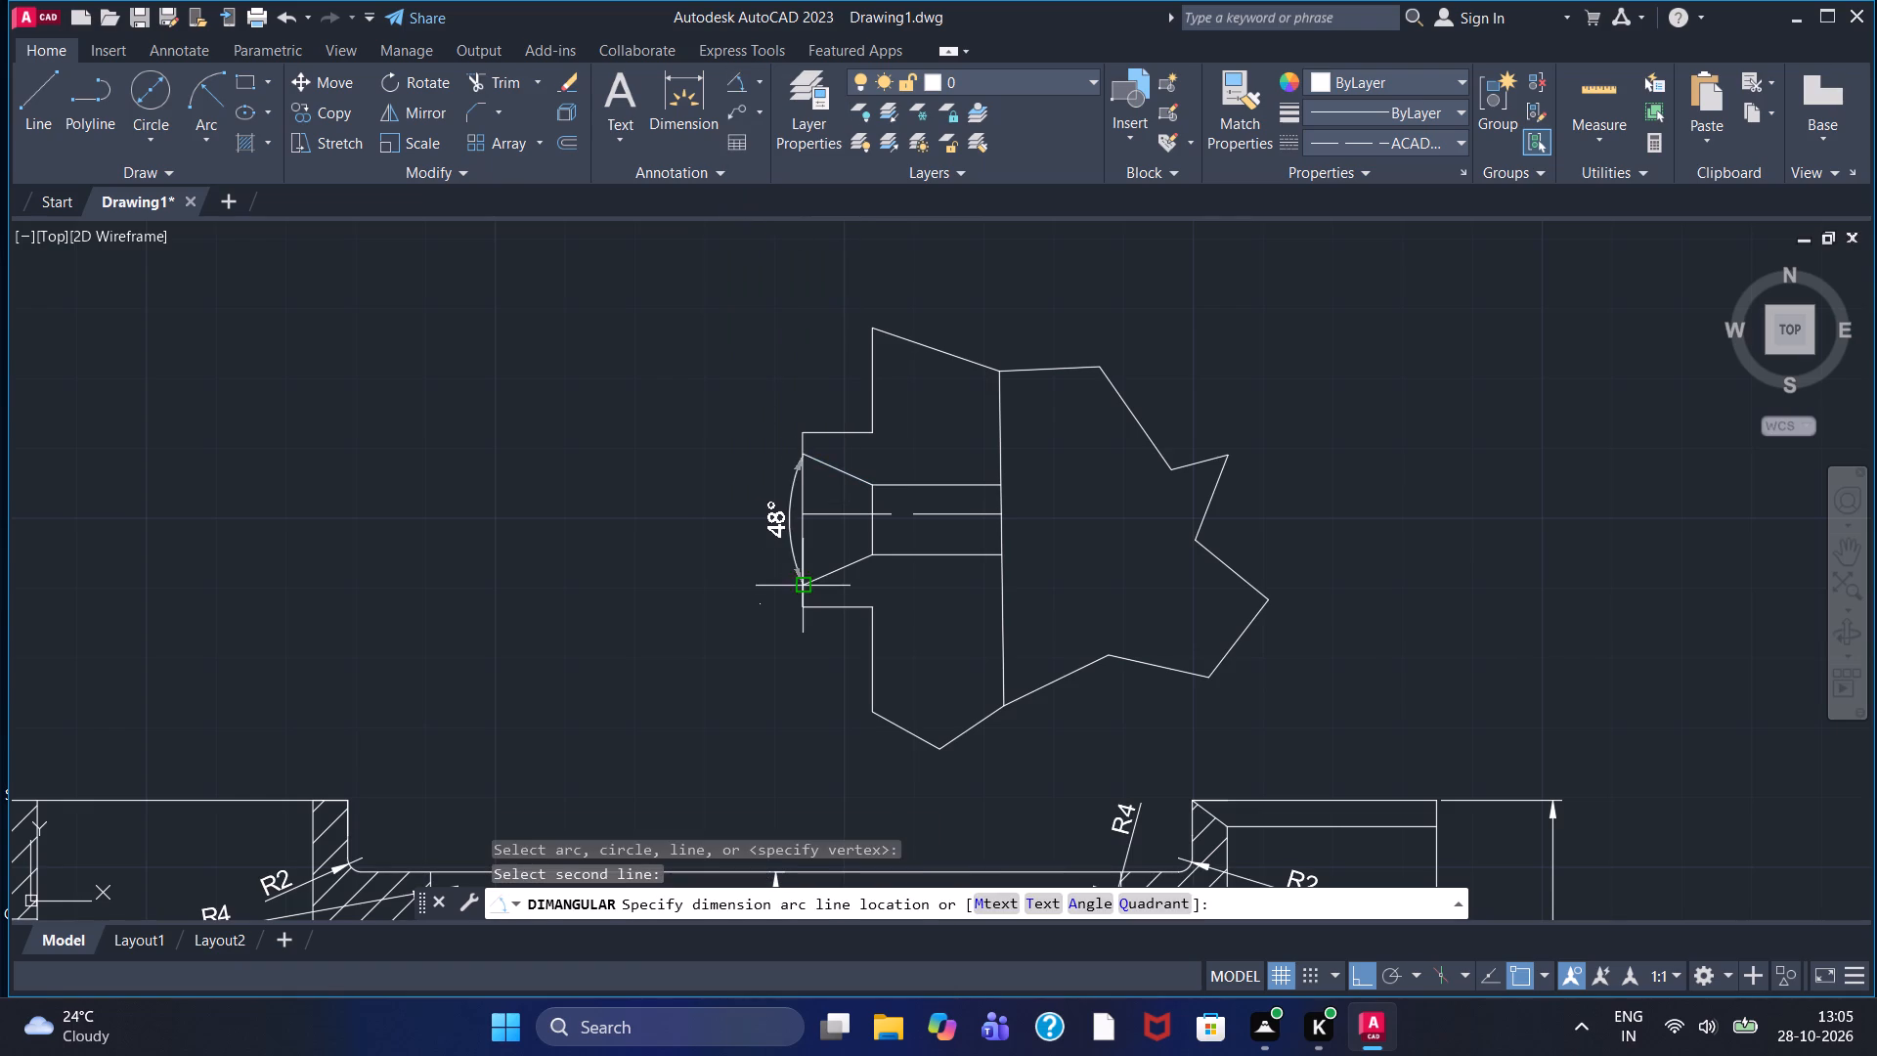
{"action": "left_click", "coordinate": [746, 565]}
Hatch the sectioned areas of the detail view above and below the slot, up to the long vertical line.
{"action": "scroll", "coordinate": [749, 558], "scroll_direction": "down", "scroll_amount": 1}
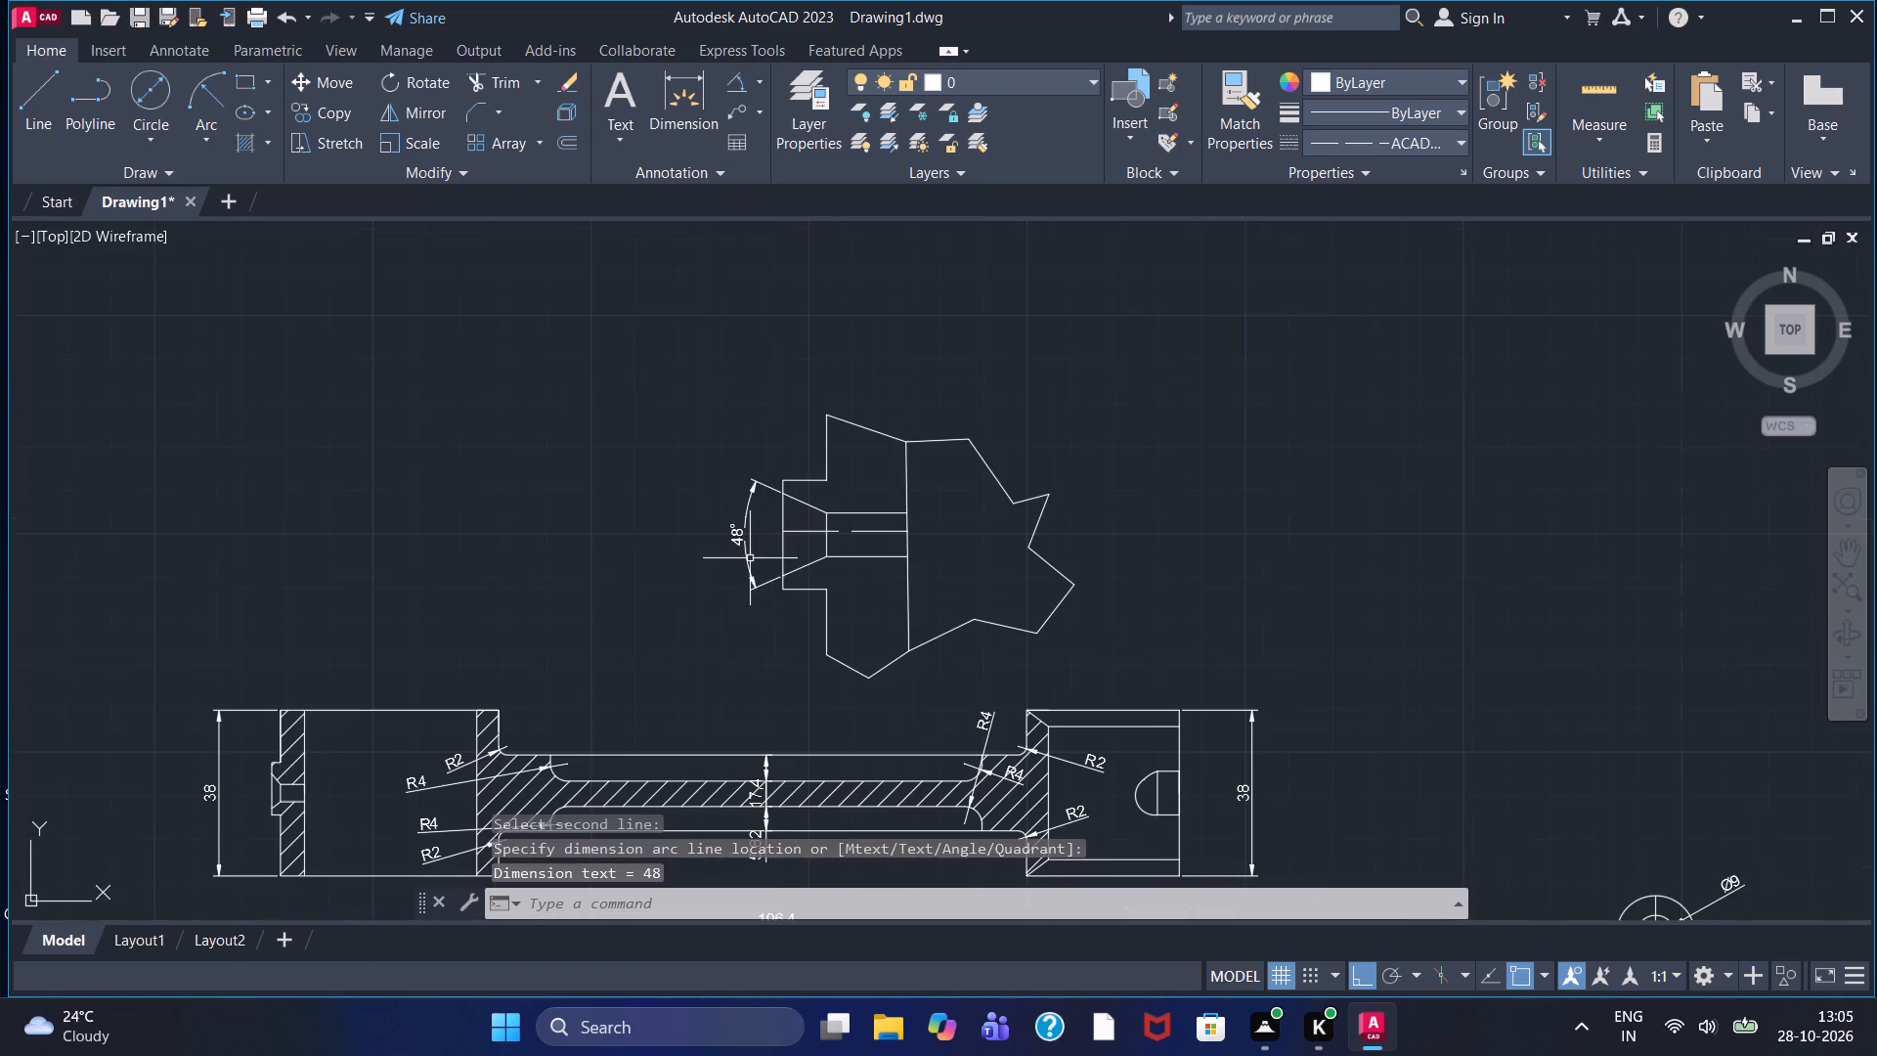
{"action": "left_click", "coordinate": [252, 140]}
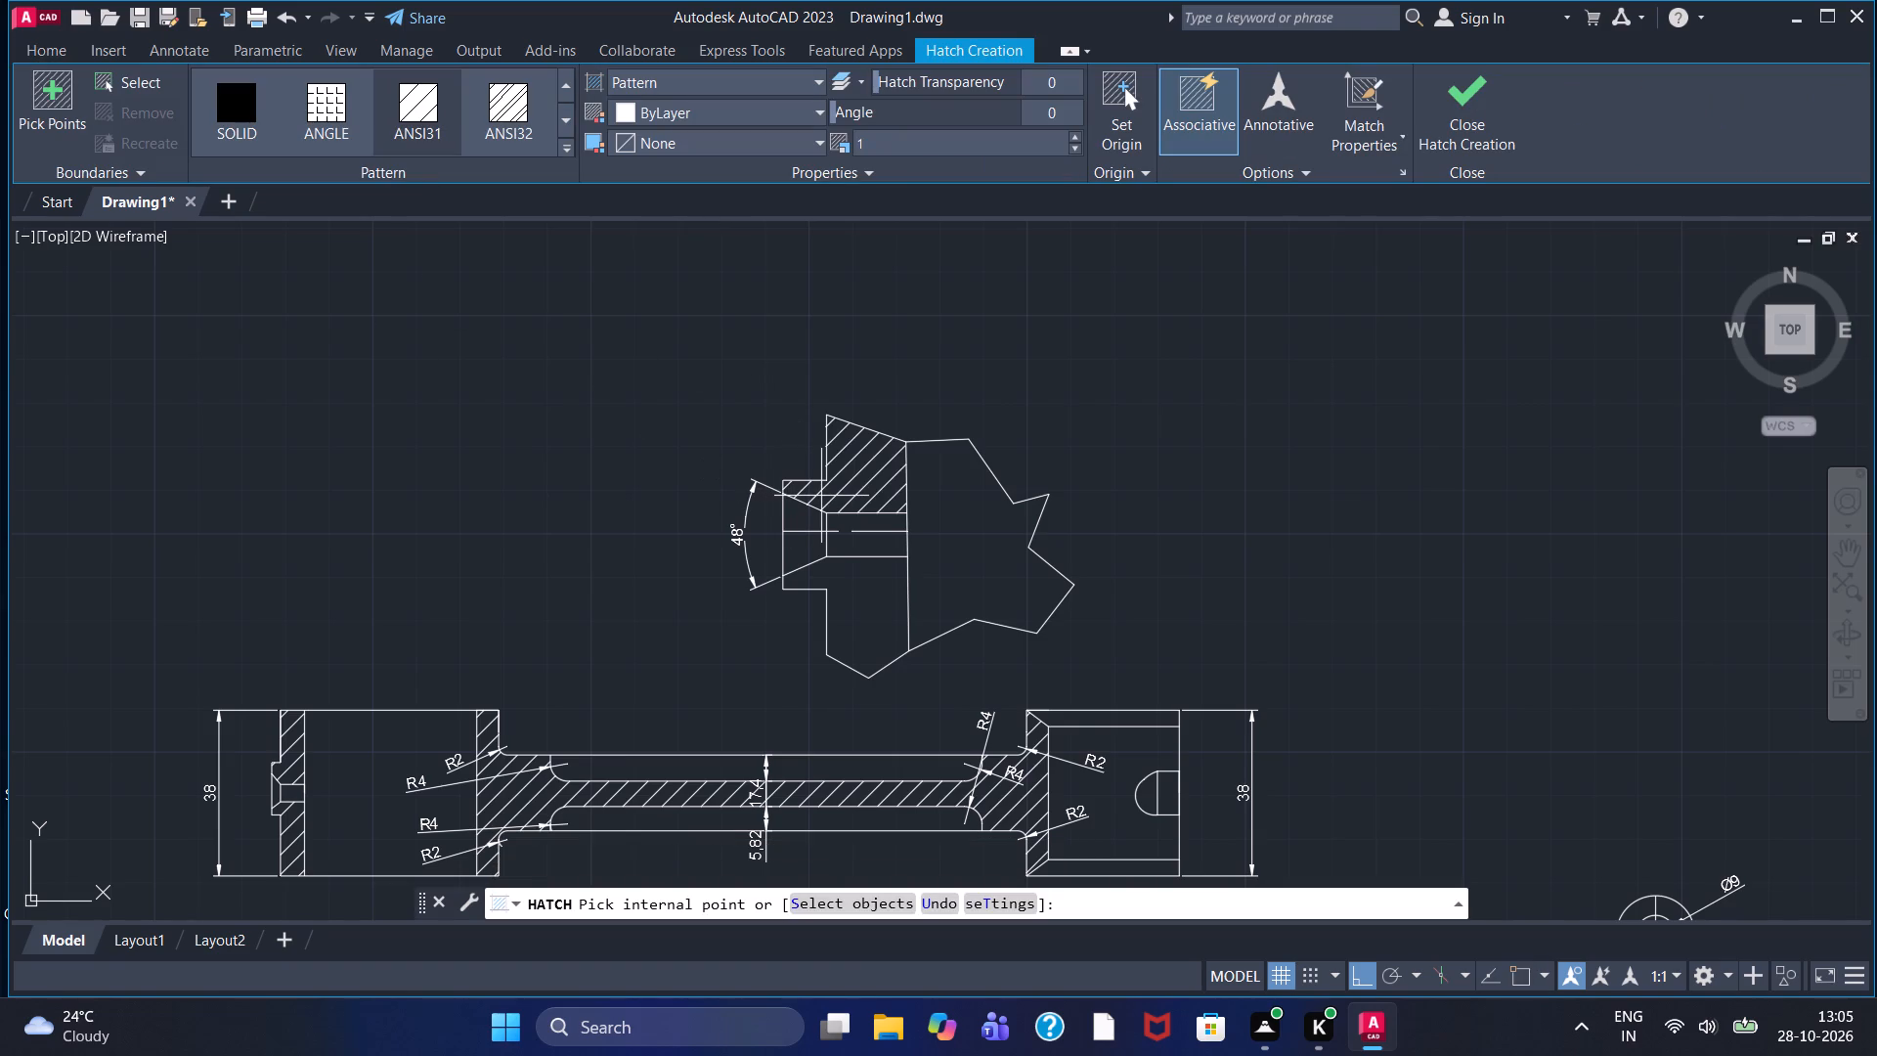
{"action": "left_click", "coordinate": [822, 496]}
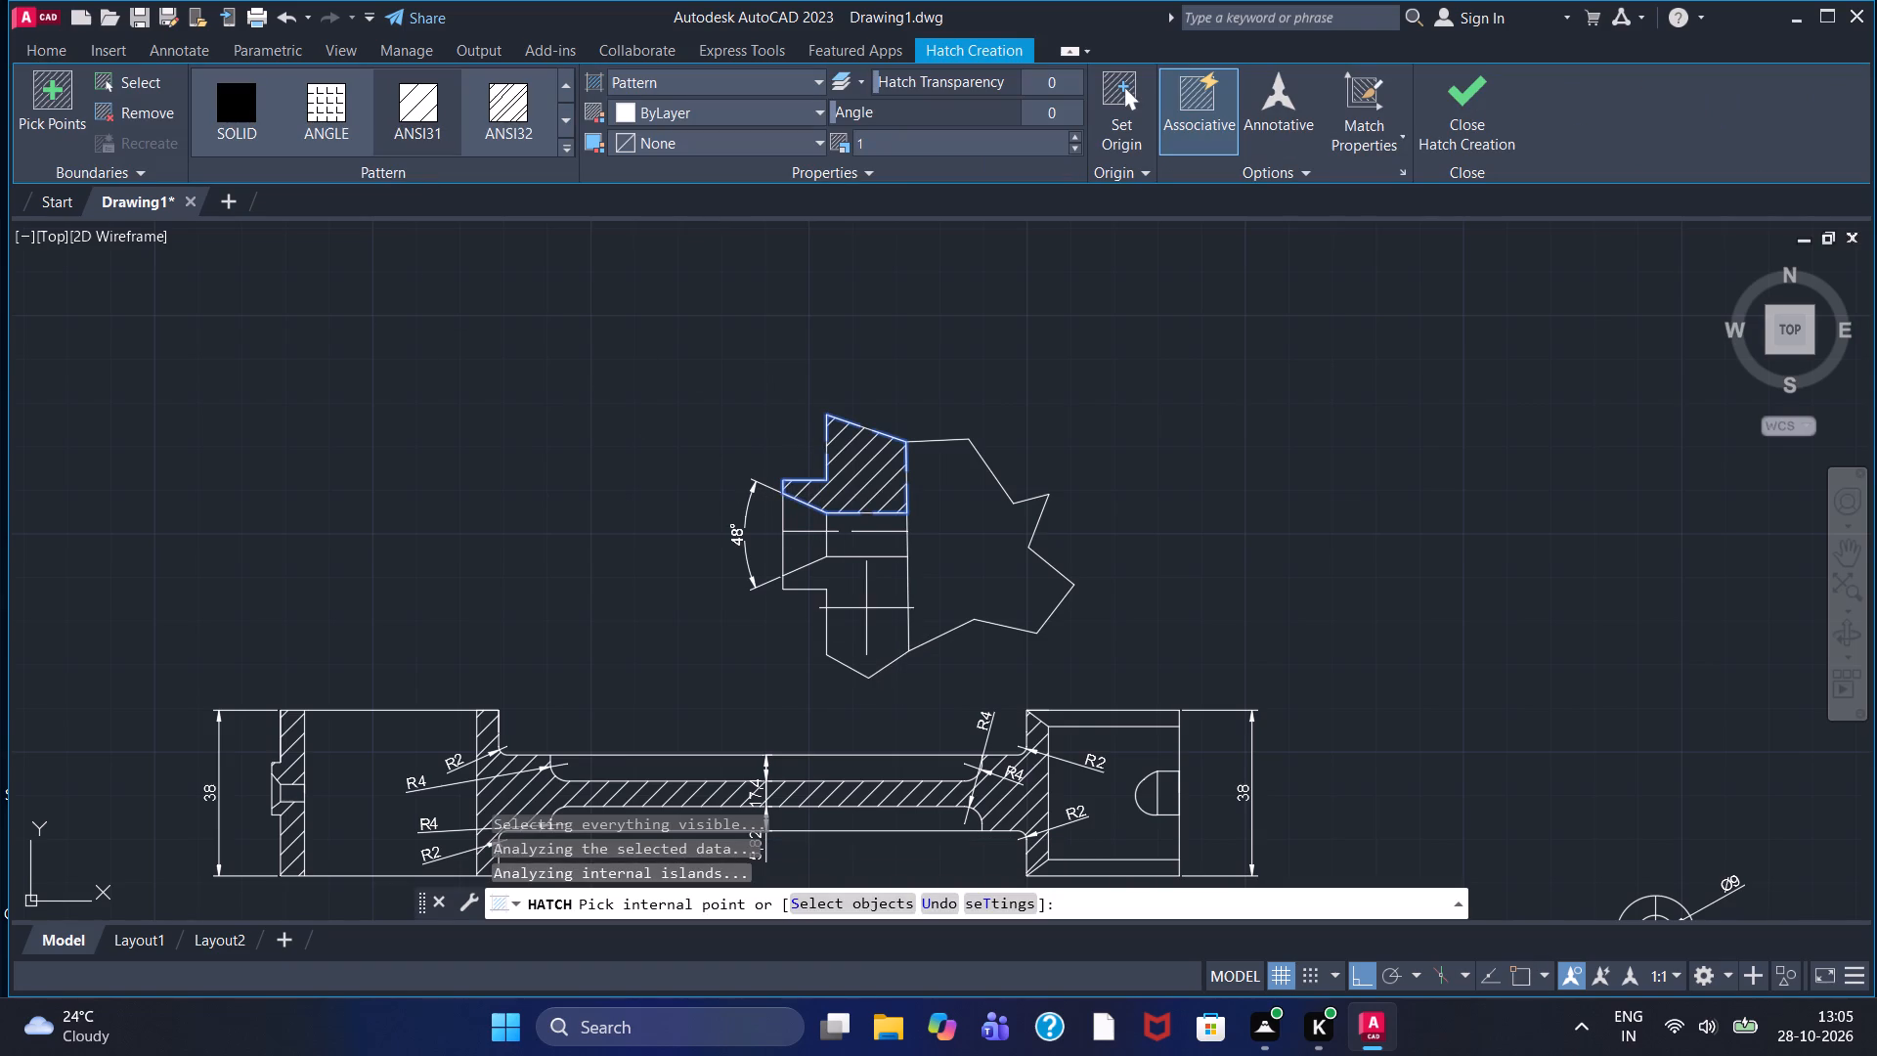
{"action": "left_click", "coordinate": [864, 595]}
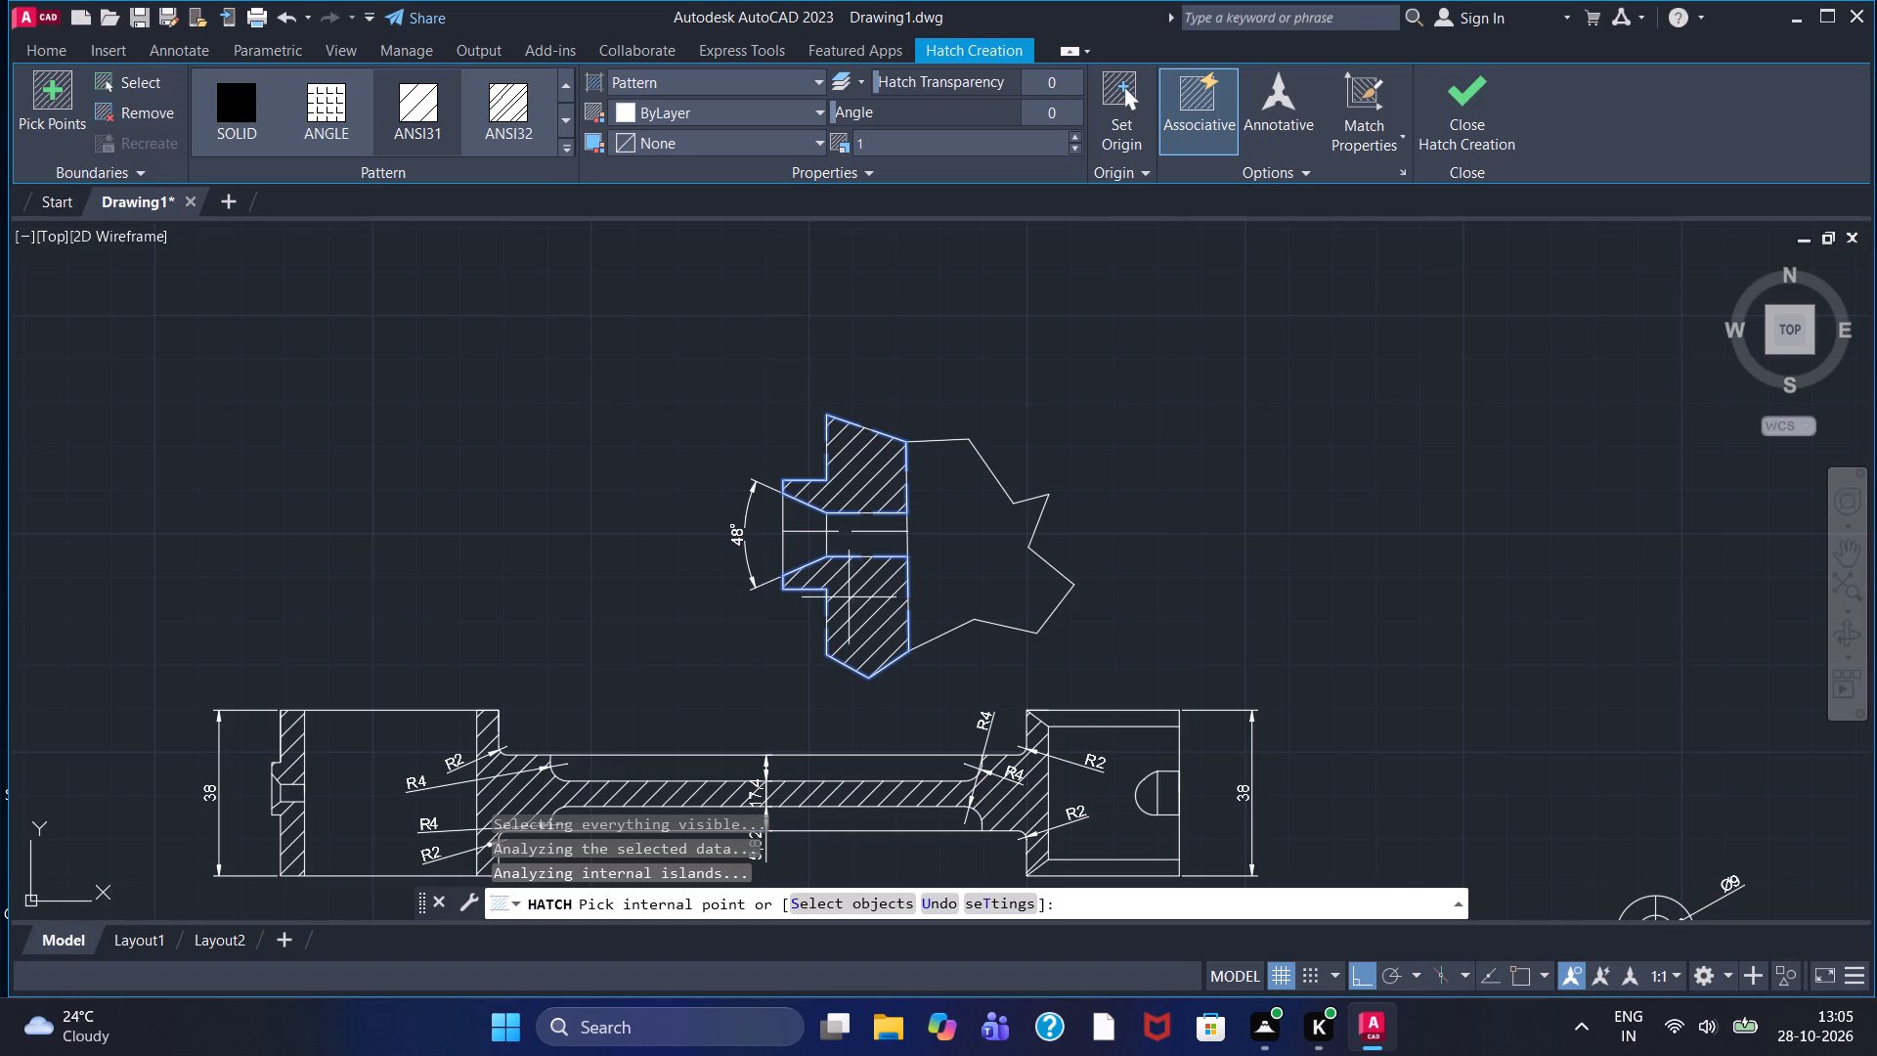
{"action": "left_click", "coordinate": [1466, 117]}
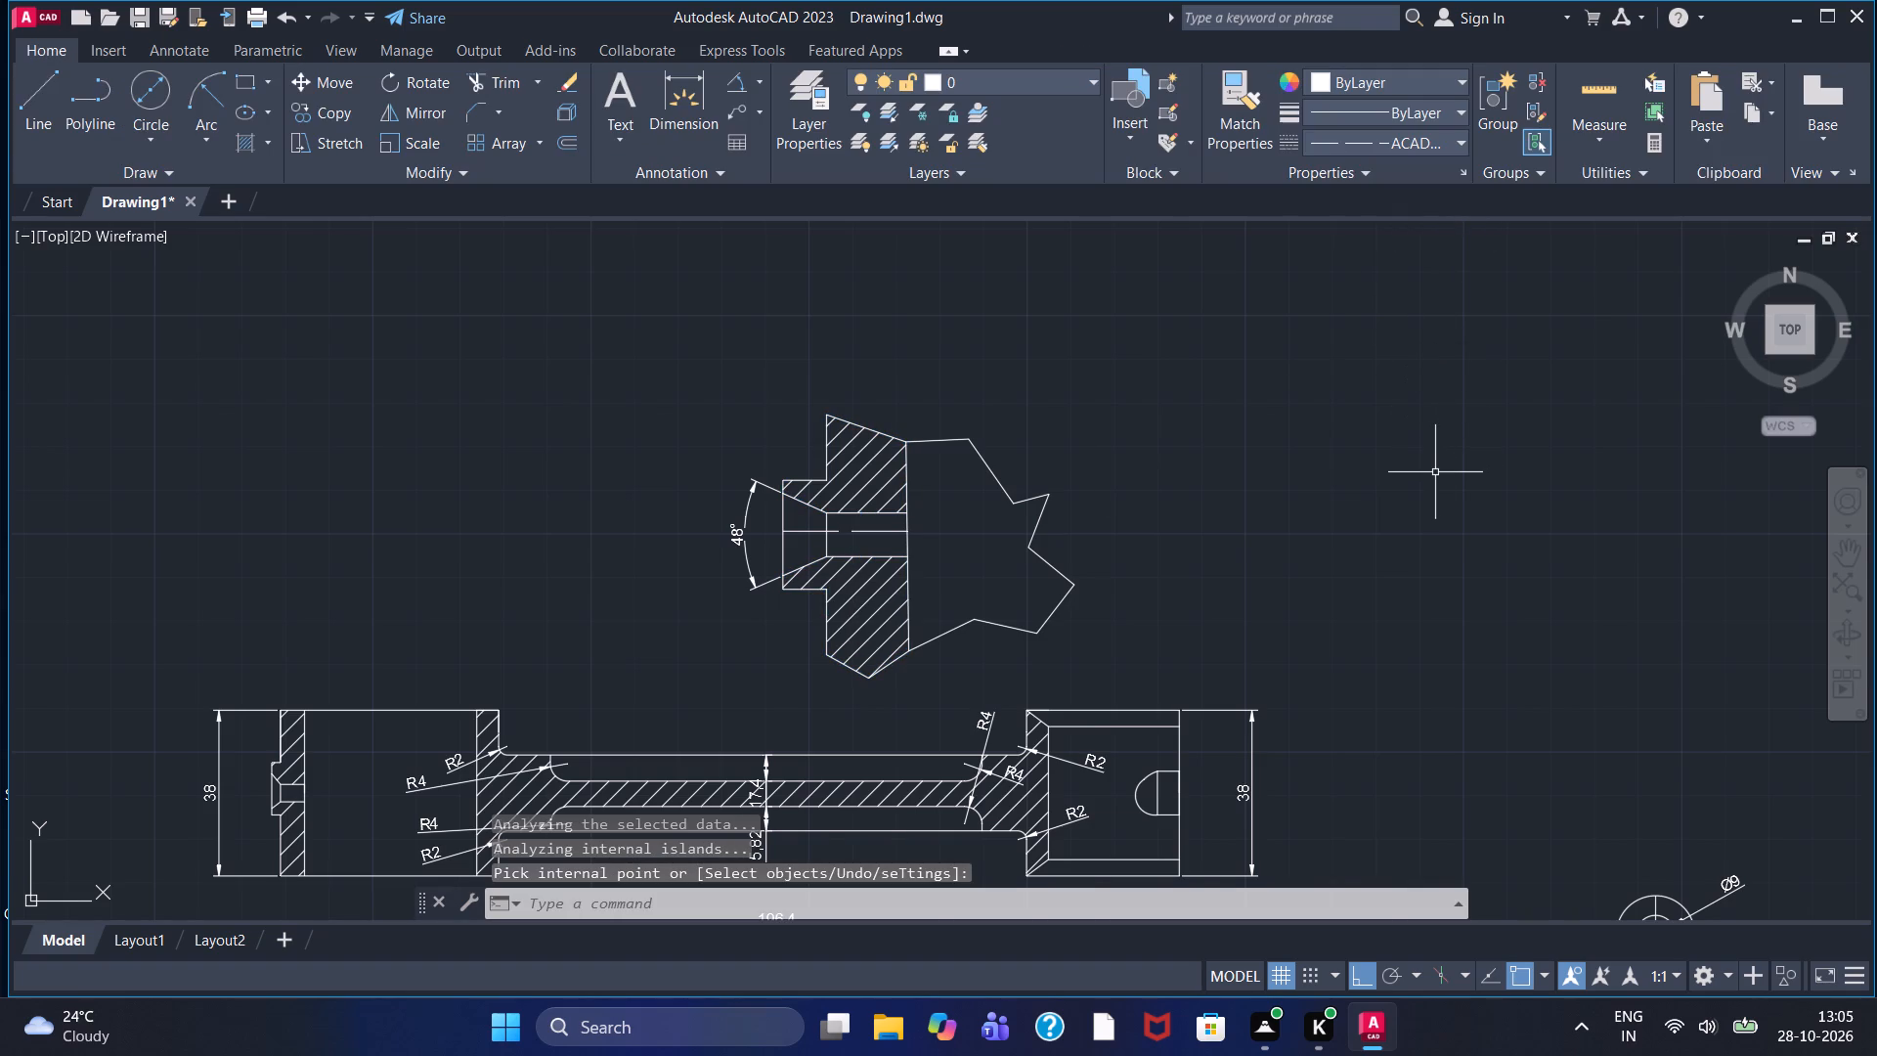
Review the section, front, end and detail views of the whole drawing for completeness.
{"action": "scroll", "coordinate": [1426, 479], "scroll_direction": "down", "scroll_amount": 1}
{"action": "middle_click_drag", "start_coordinate": [1358, 506], "coordinate": [1027, 284]}
{"action": "scroll", "coordinate": [1015, 343], "scroll_direction": "down", "scroll_amount": 1}
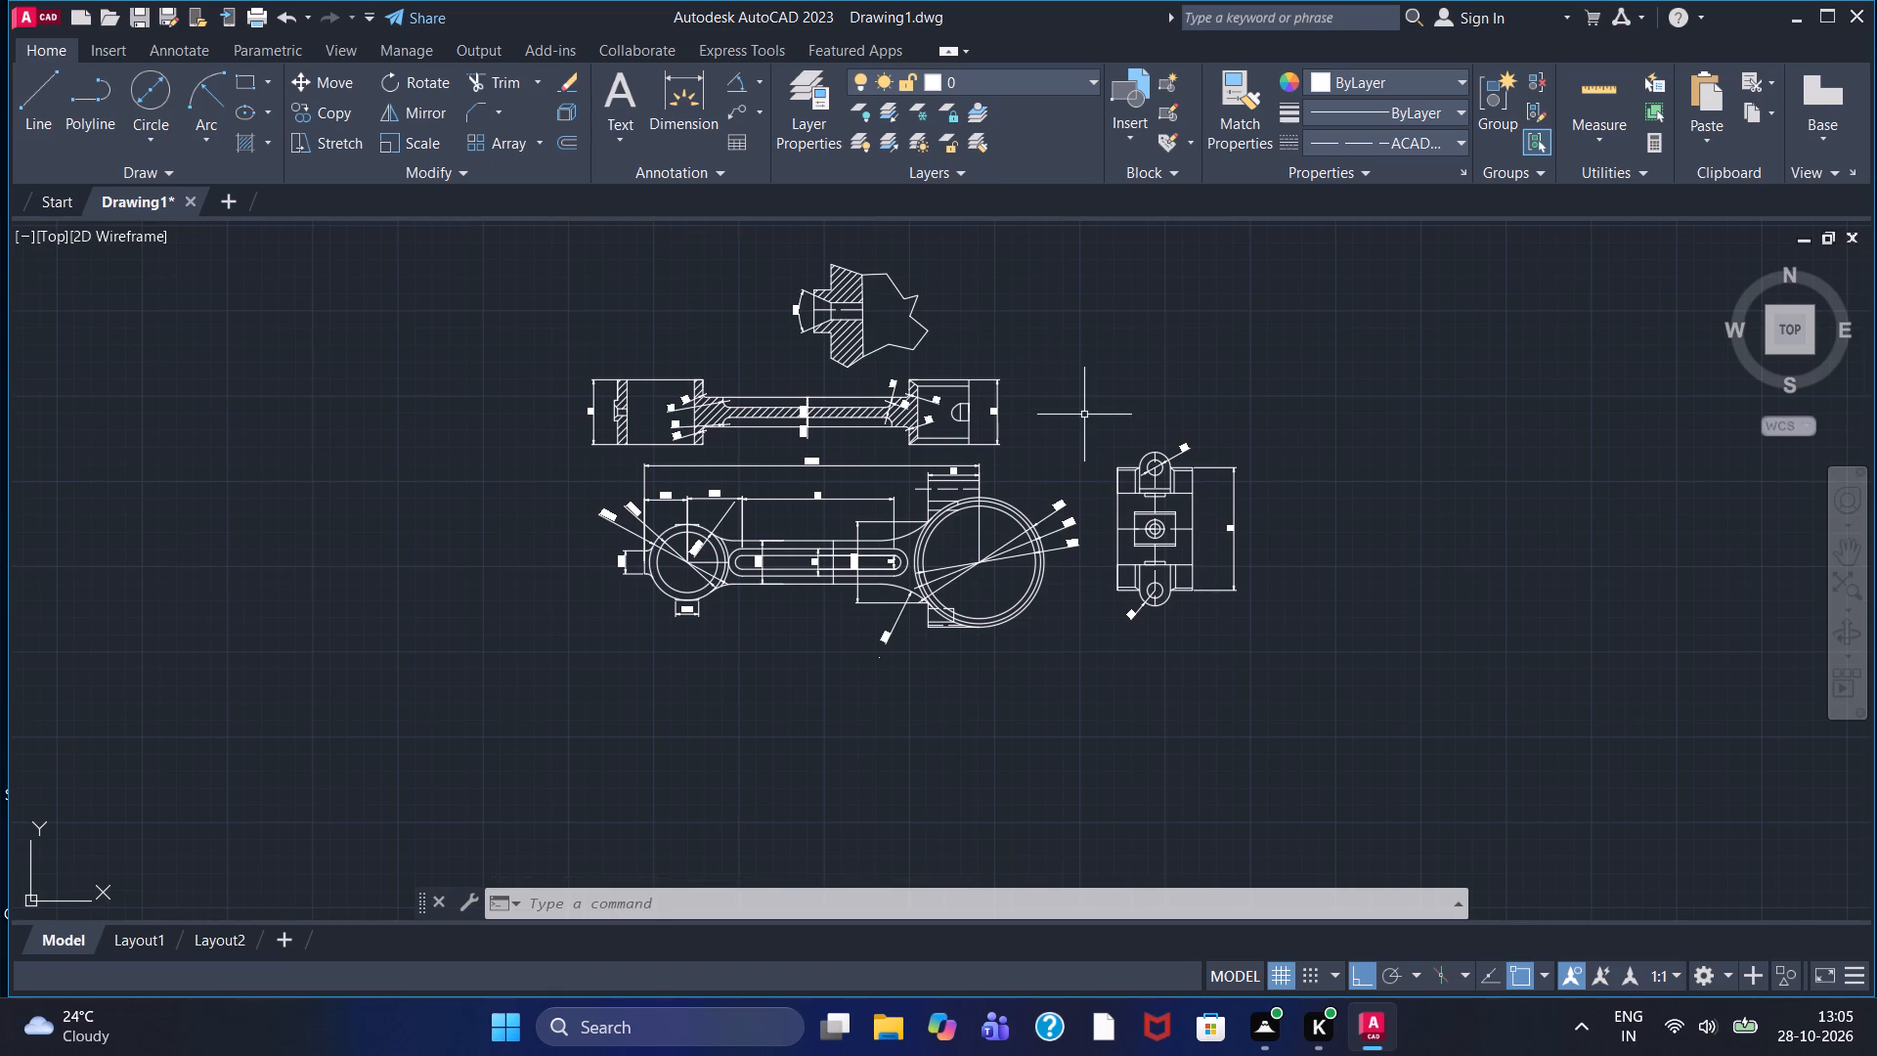
{"action": "middle_click_drag", "start_coordinate": [1085, 414], "coordinate": [982, 437]}
{"action": "scroll", "coordinate": [948, 467], "scroll_direction": "up", "scroll_amount": 1}
{"action": "scroll", "coordinate": [948, 467], "scroll_direction": "down", "scroll_amount": 1}
{"action": "middle_click_drag", "start_coordinate": [948, 467], "coordinate": [989, 511]}
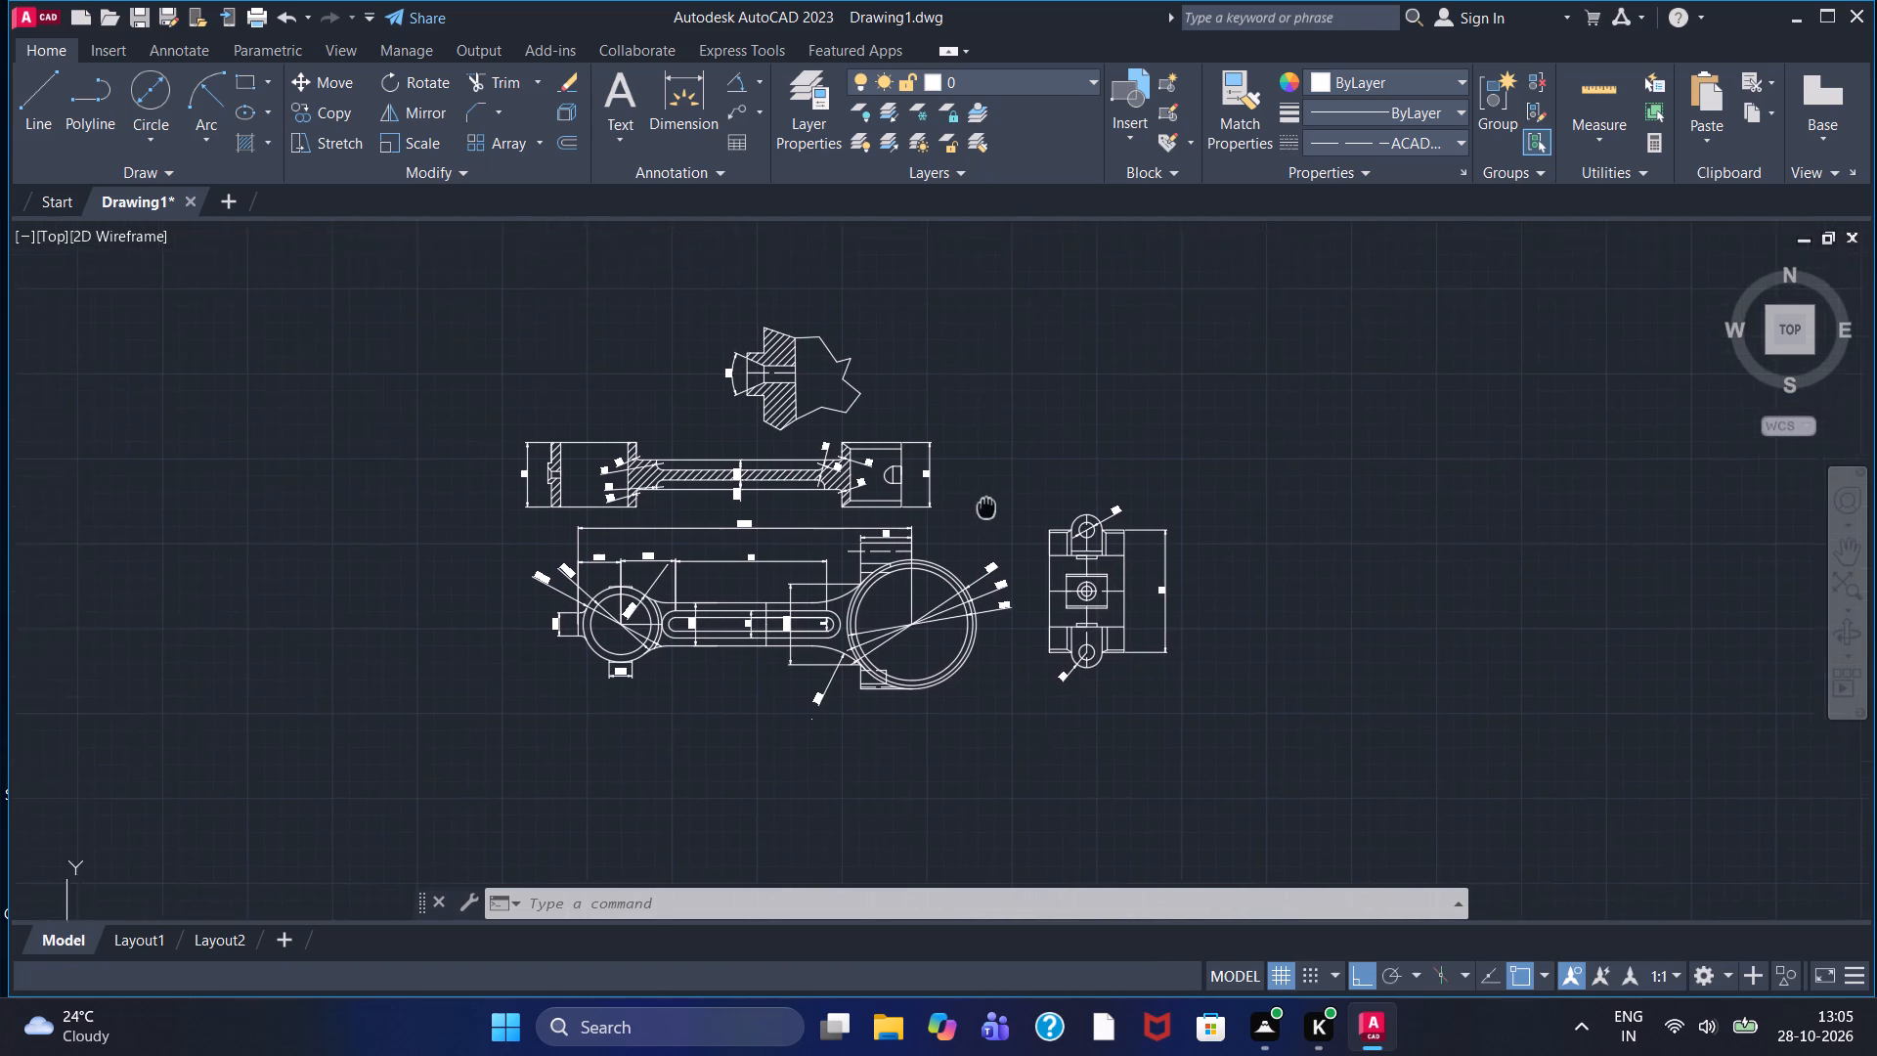
{"action": "middle_click_drag", "start_coordinate": [989, 511], "coordinate": [1000, 533]}
{"action": "scroll", "coordinate": [997, 526], "scroll_direction": "up", "scroll_amount": 1}
{"action": "middle_click_drag", "start_coordinate": [997, 526], "coordinate": [986, 516]}
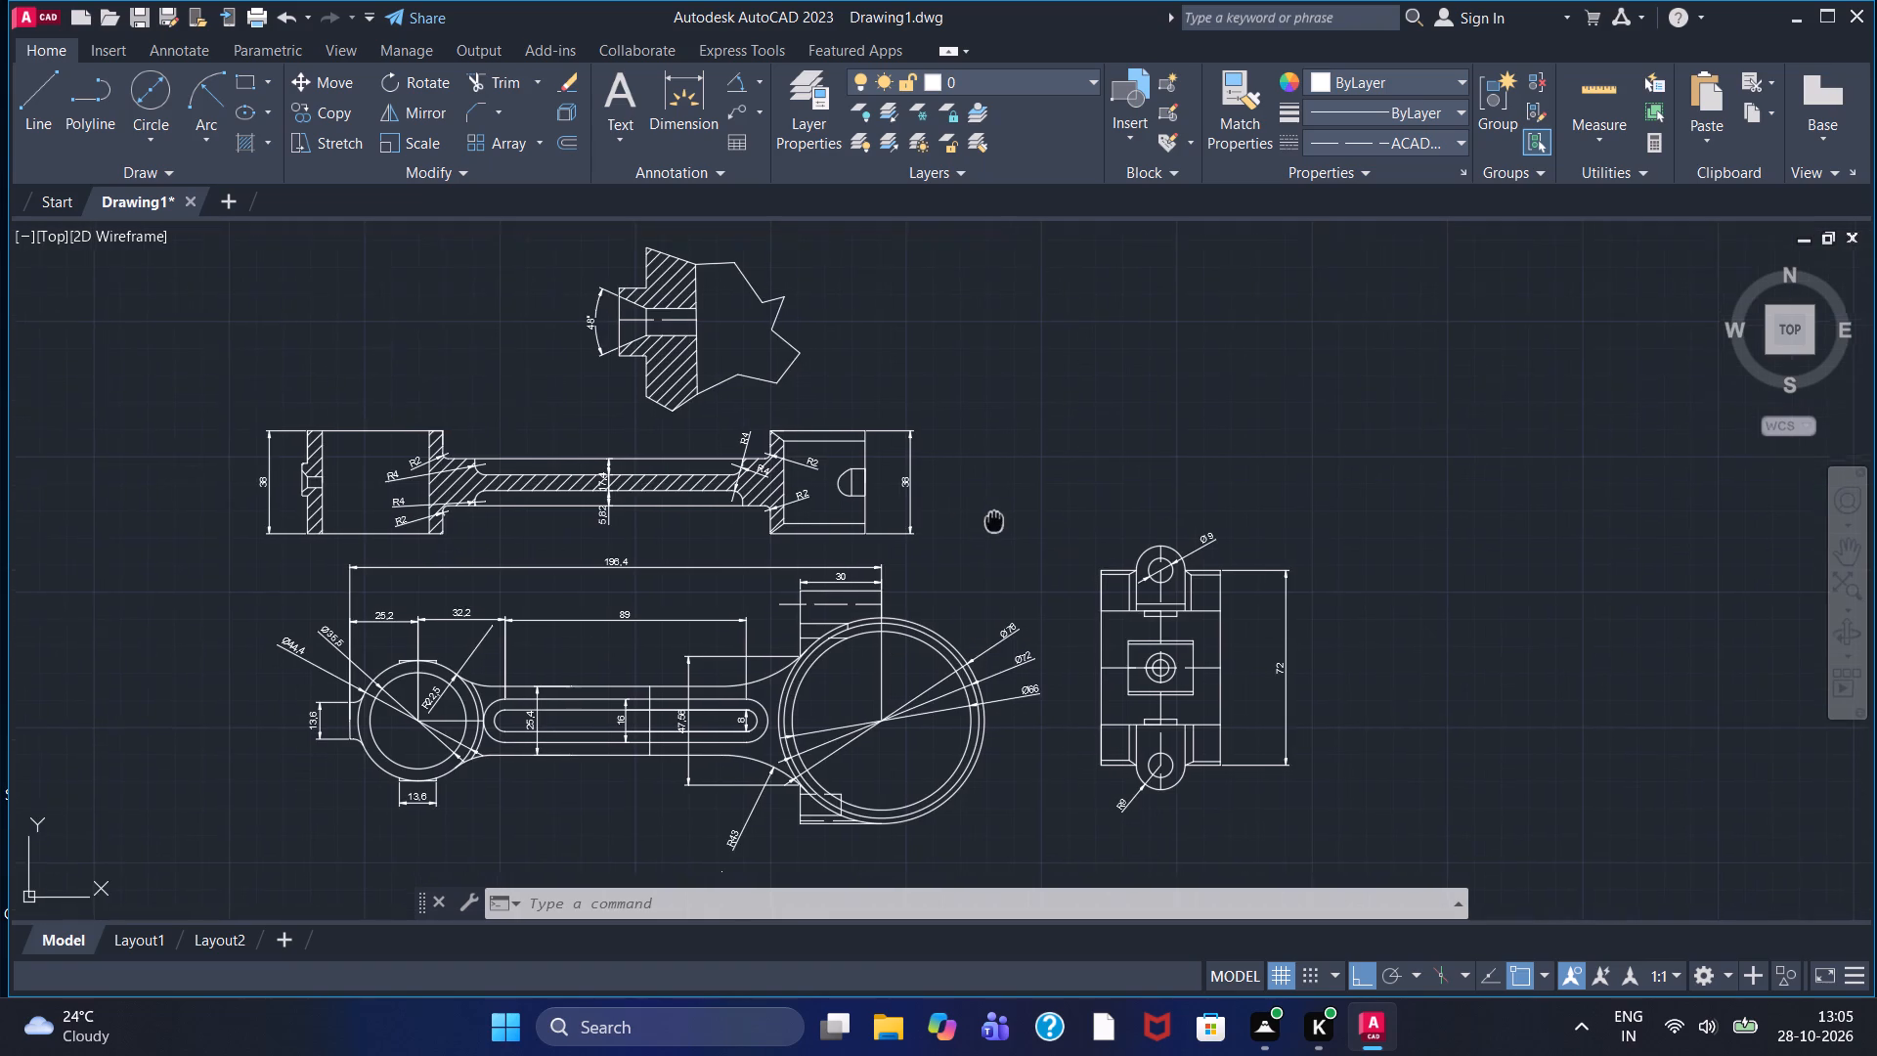
{"action": "middle_click_drag", "start_coordinate": [986, 516], "coordinate": [986, 515]}
{"action": "scroll", "coordinate": [986, 515], "scroll_direction": "down", "scroll_amount": 1}
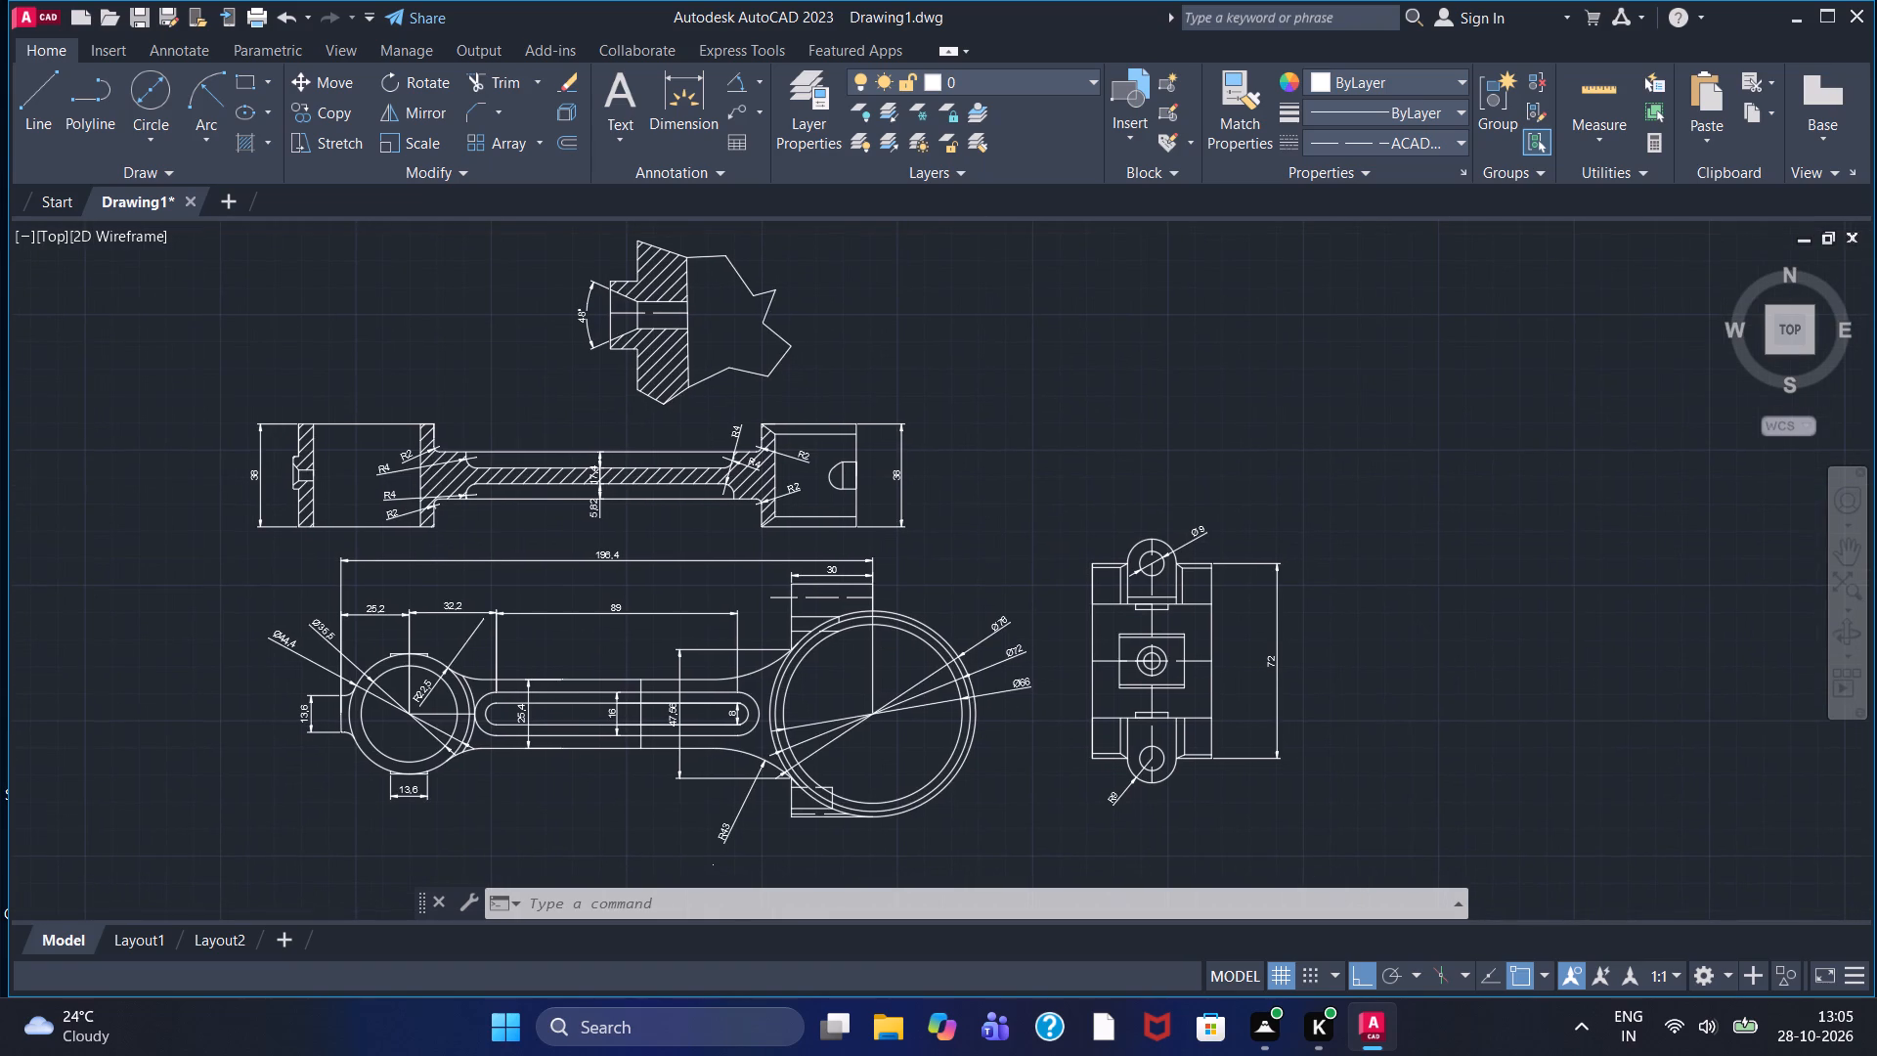
{"action": "middle_click_drag", "start_coordinate": [986, 515], "coordinate": [880, 468]}
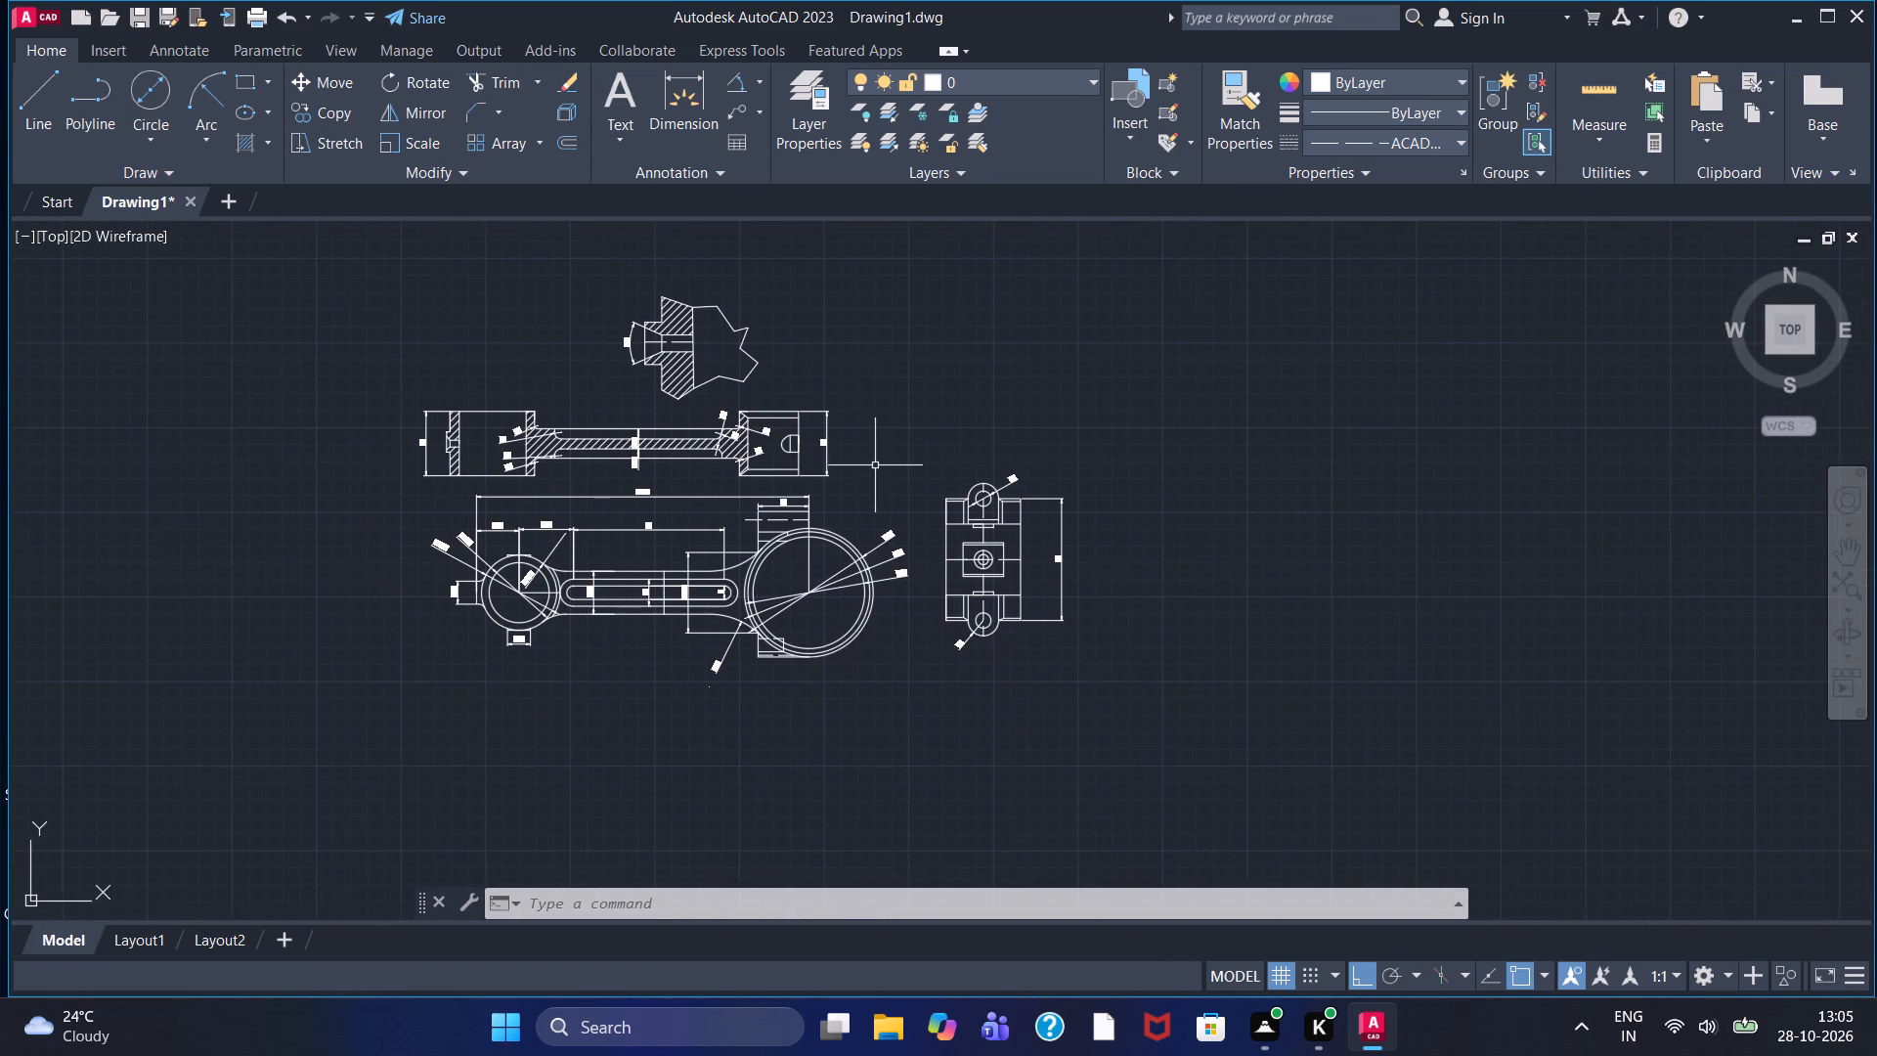
{"action": "scroll", "coordinate": [863, 462], "scroll_direction": "up", "scroll_amount": 3}
{"action": "scroll", "coordinate": [863, 462], "scroll_direction": "down", "scroll_amount": 1}
Add a vertical linear dimension for the slot's straight bore in the detail view, placed outside the long vertical line.
{"action": "middle_click_drag", "start_coordinate": [863, 462], "coordinate": [1062, 548]}
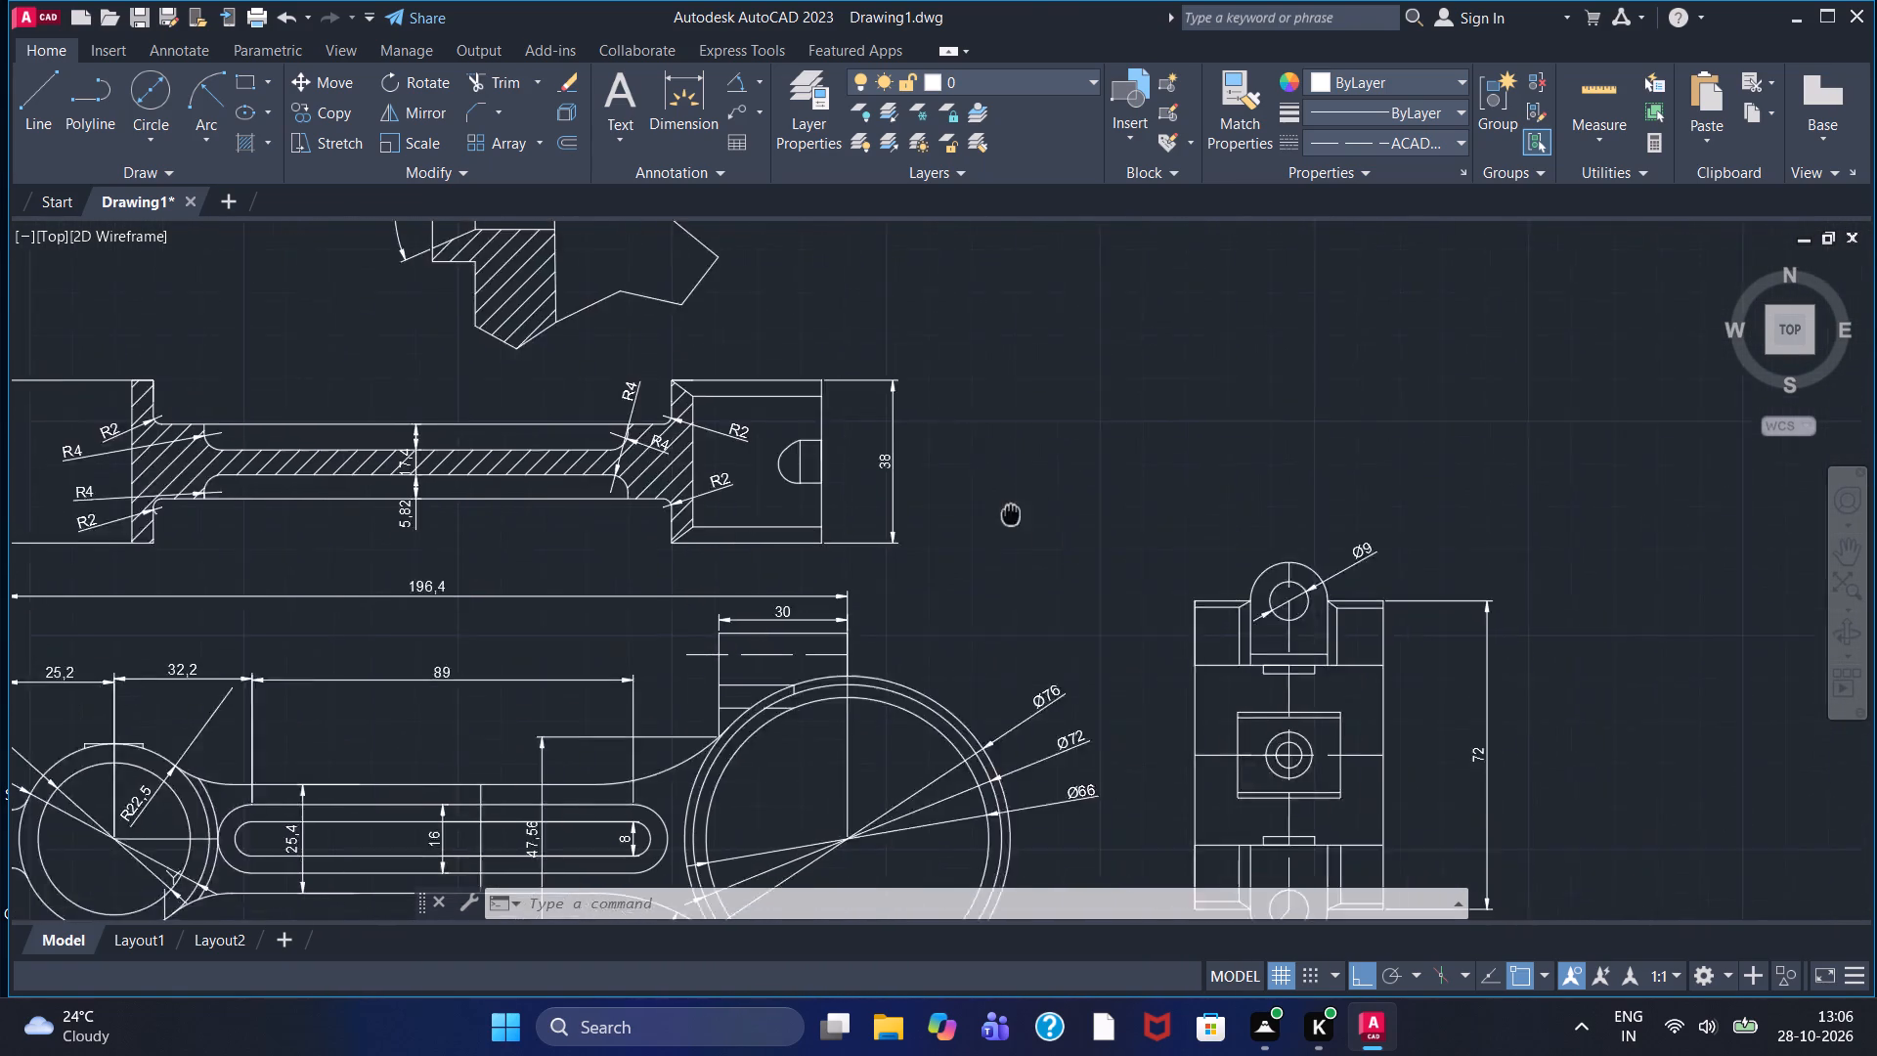
{"action": "middle_click_drag", "start_coordinate": [1062, 548], "coordinate": [1251, 771]}
{"action": "scroll", "coordinate": [668, 427], "scroll_direction": "up", "scroll_amount": 2}
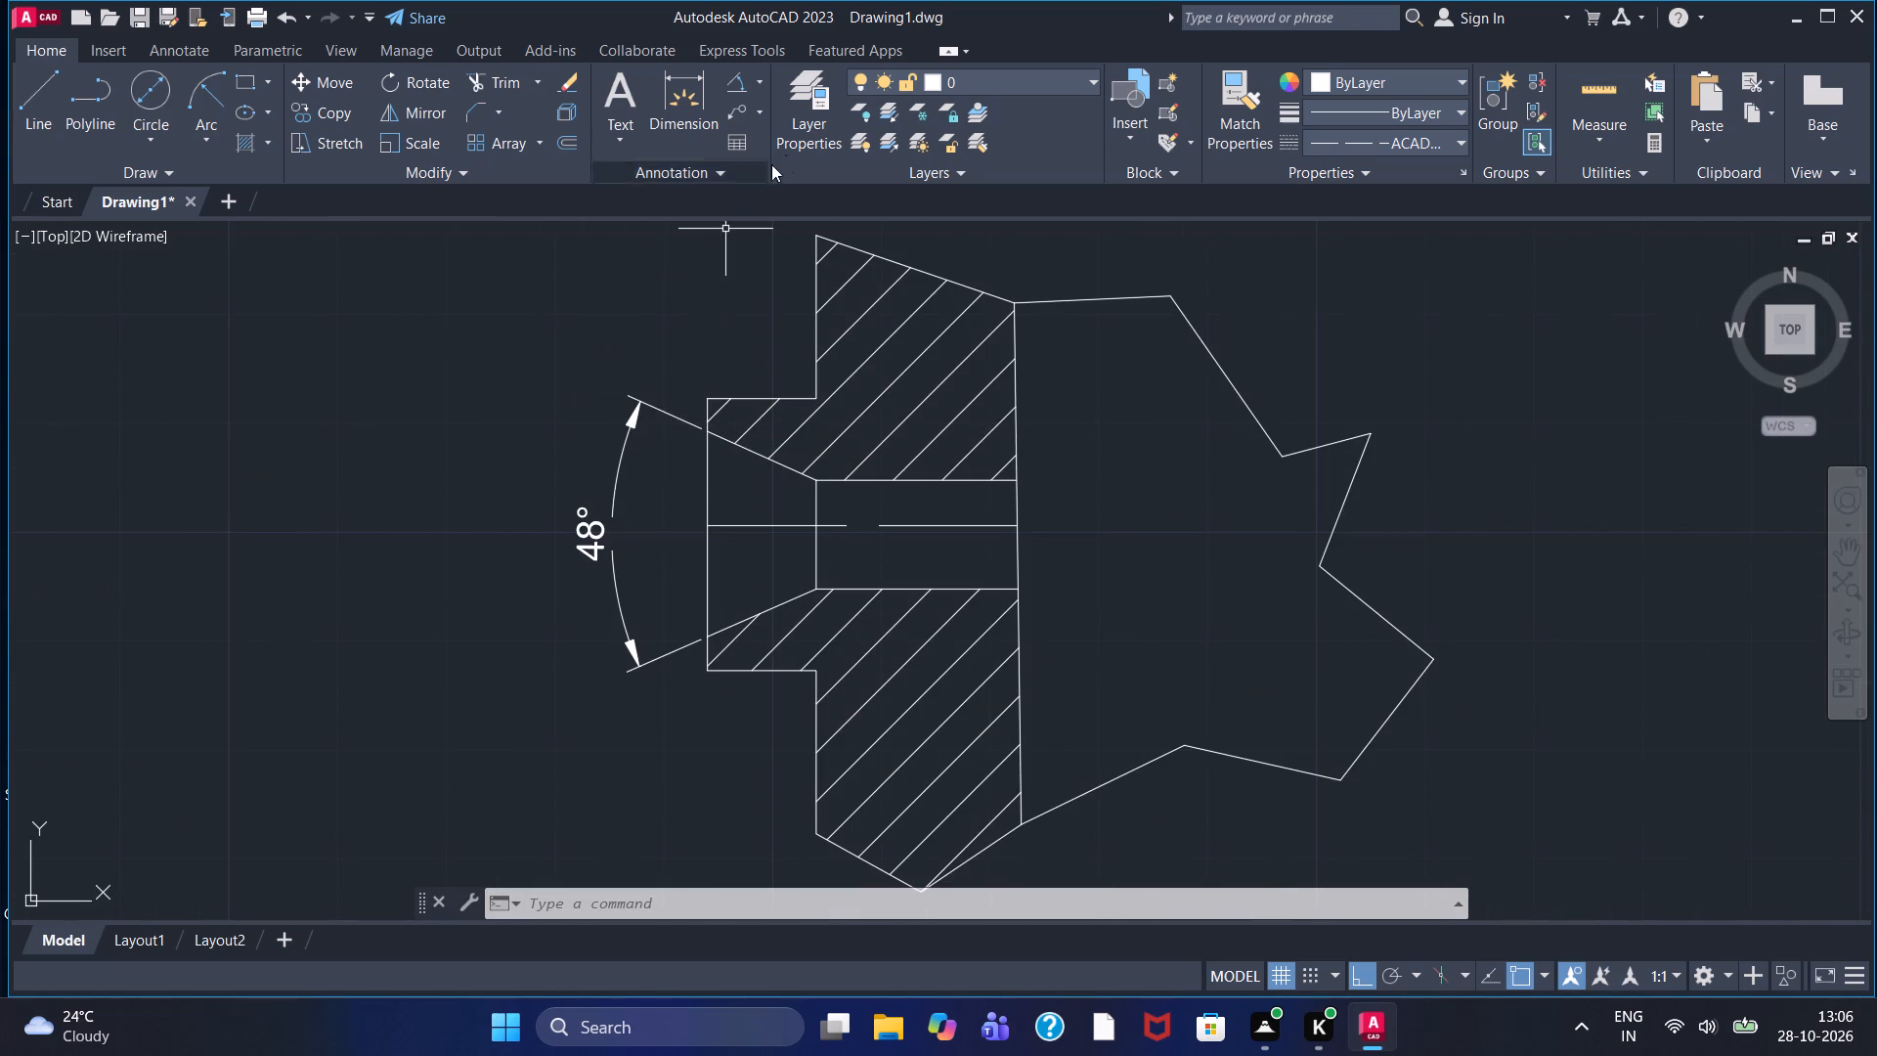
{"action": "left_click", "coordinate": [759, 93]}
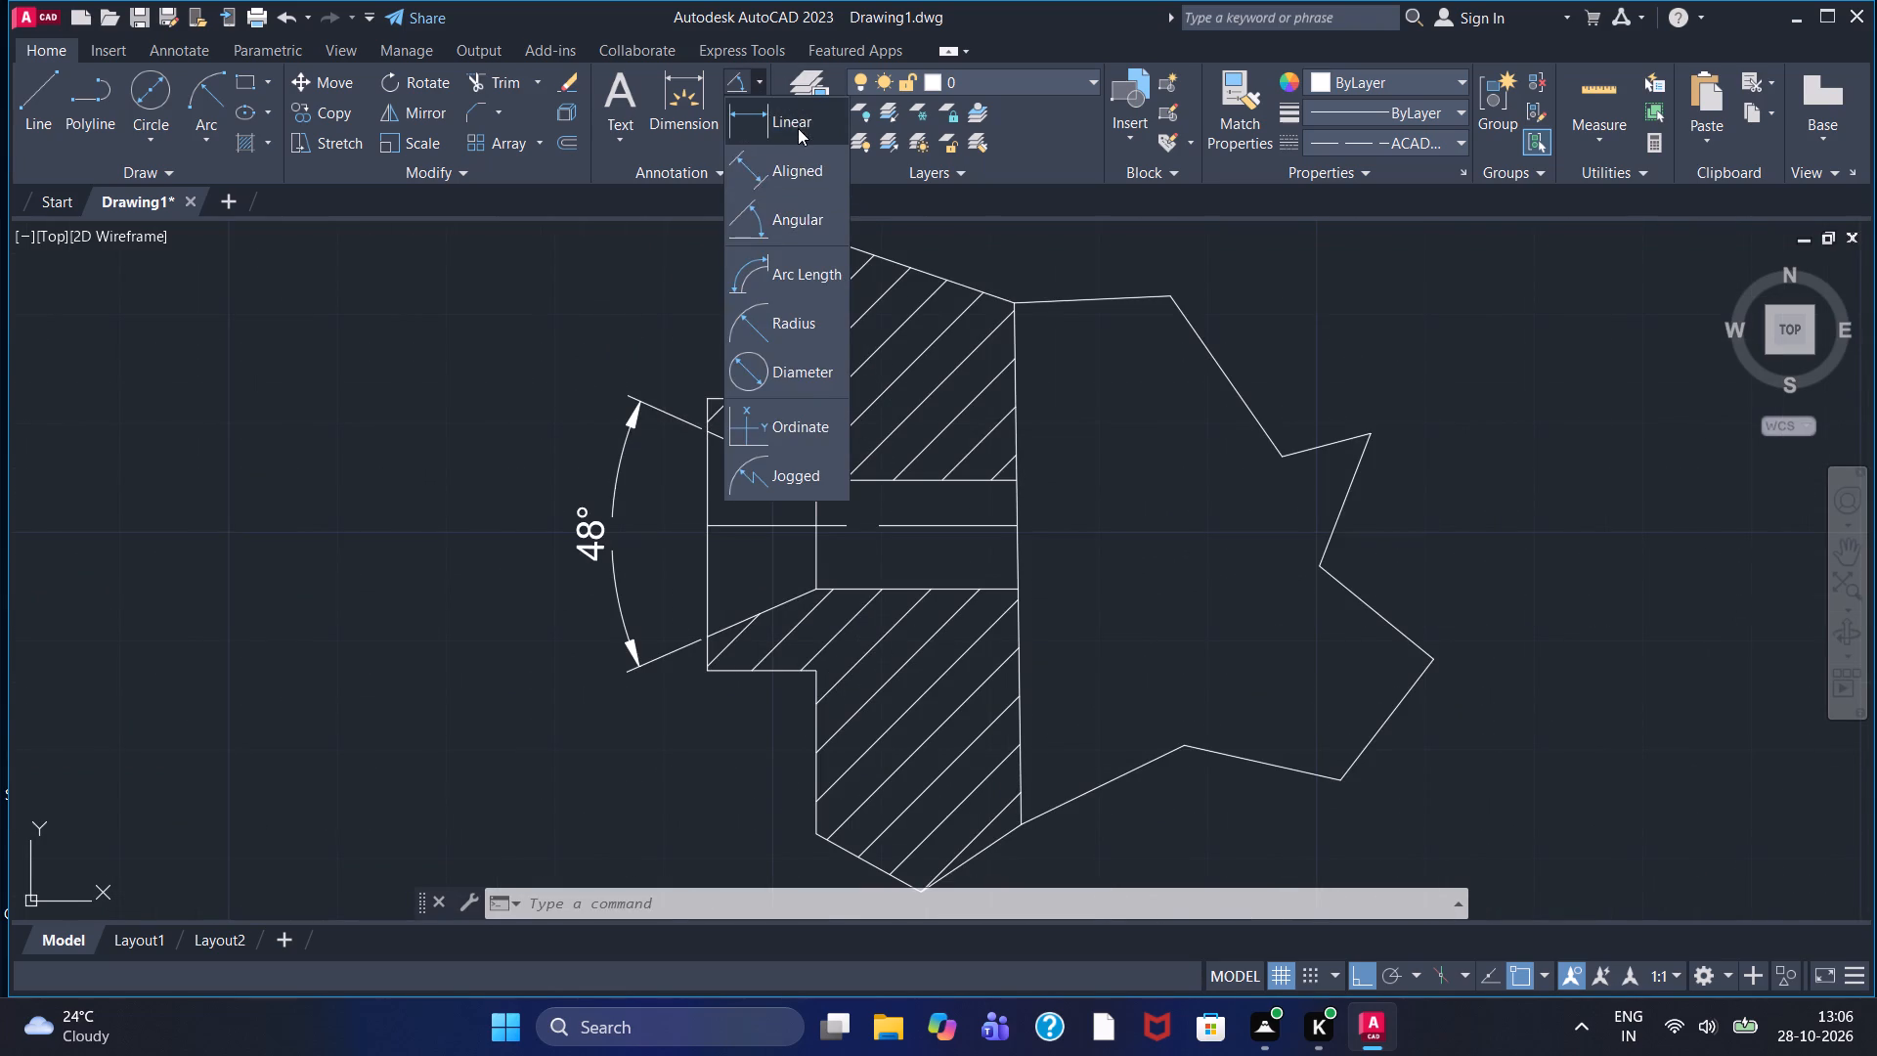
{"action": "left_click", "coordinate": [798, 128]}
{"action": "left_click", "coordinate": [1011, 481]}
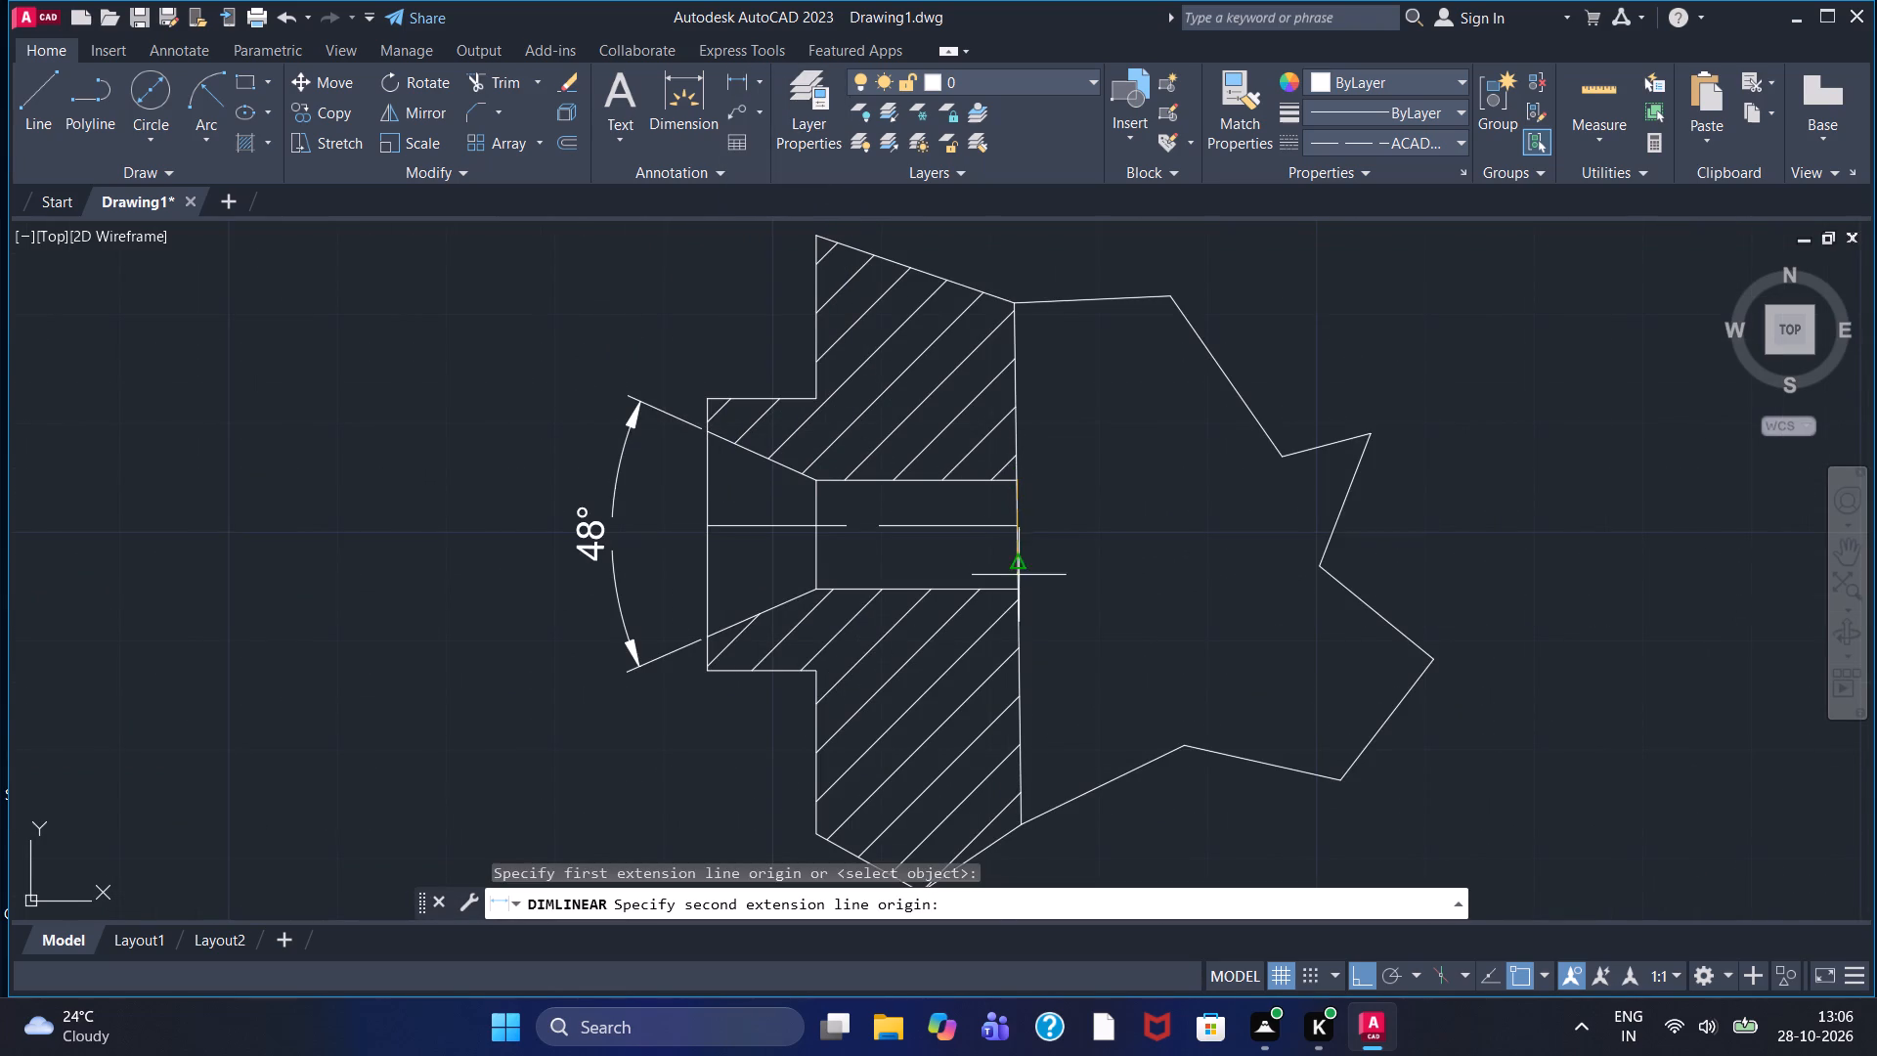
{"action": "left_click", "coordinate": [1023, 593]}
{"action": "left_click", "coordinate": [1147, 558]}
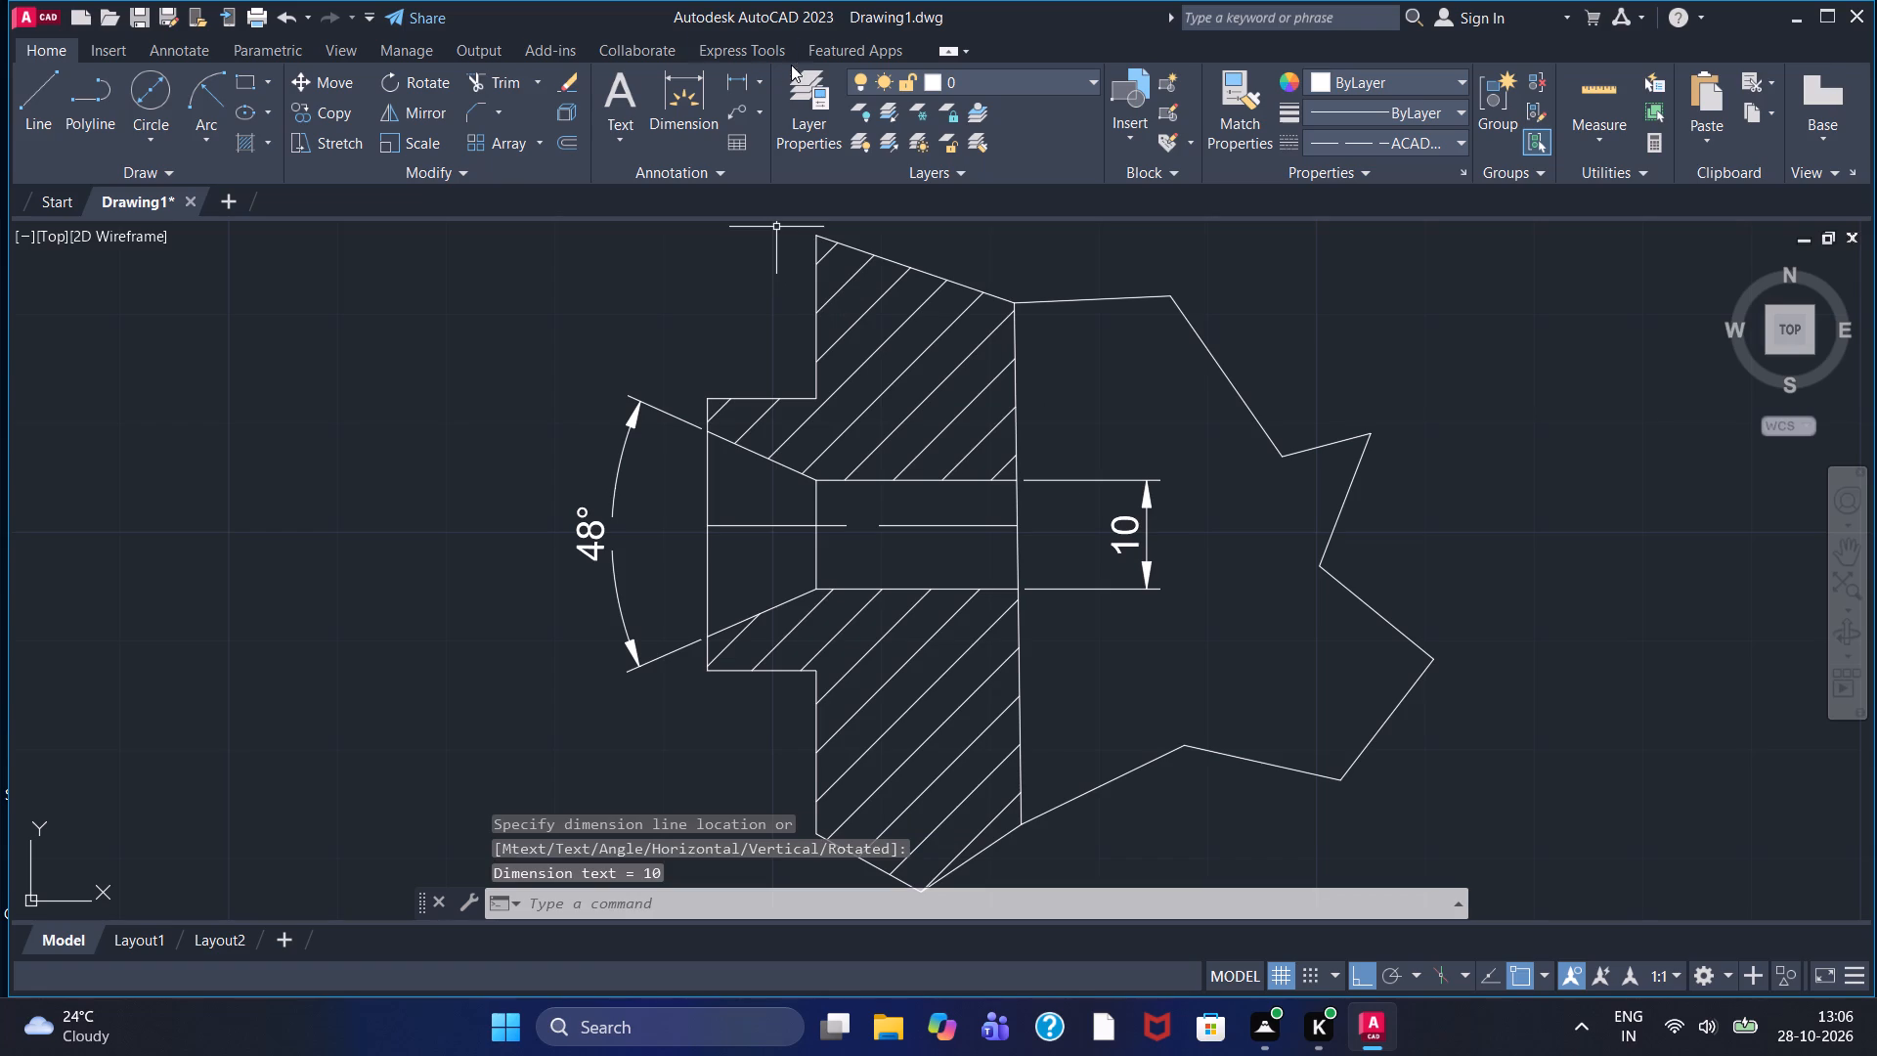
Dimension the countersink's wide opening vertically in the detail view, placing the dimension beyond the 48° angular dimension.
{"action": "left_click", "coordinate": [727, 76]}
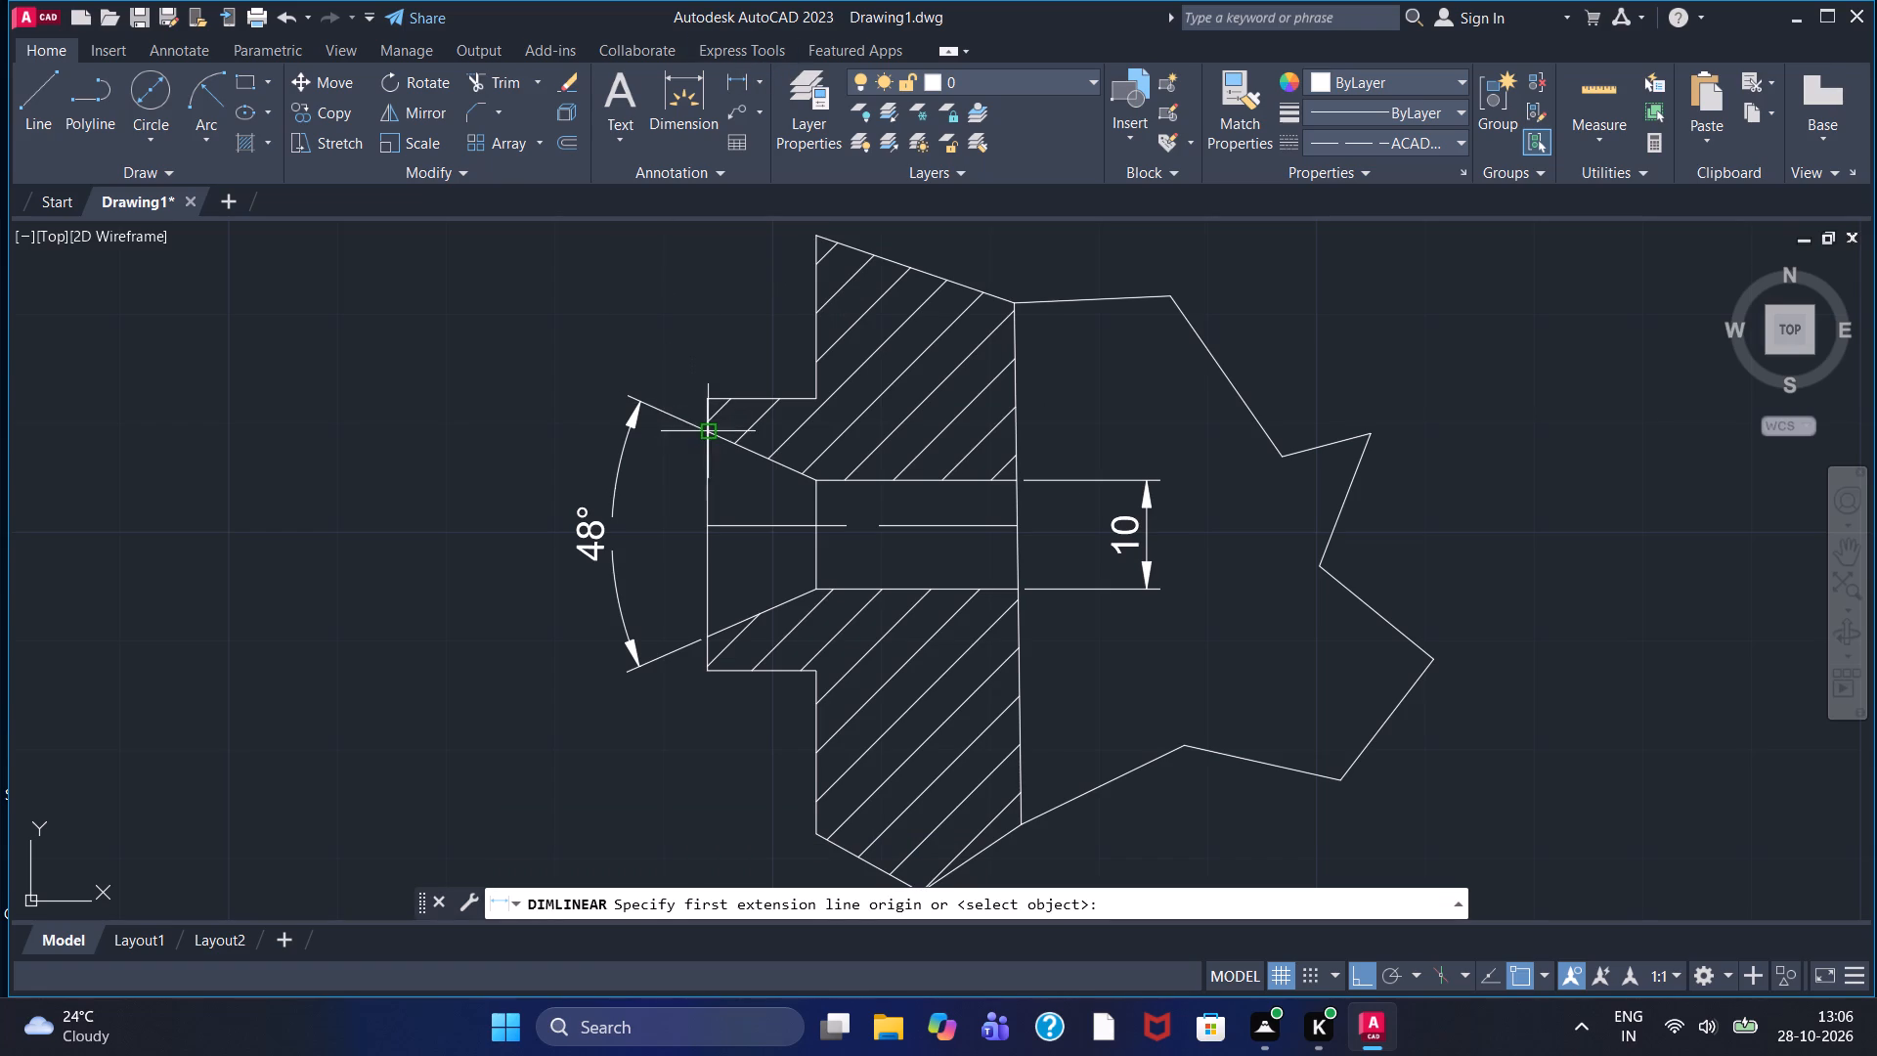
{"action": "left_click", "coordinate": [708, 438]}
{"action": "left_click", "coordinate": [707, 626]}
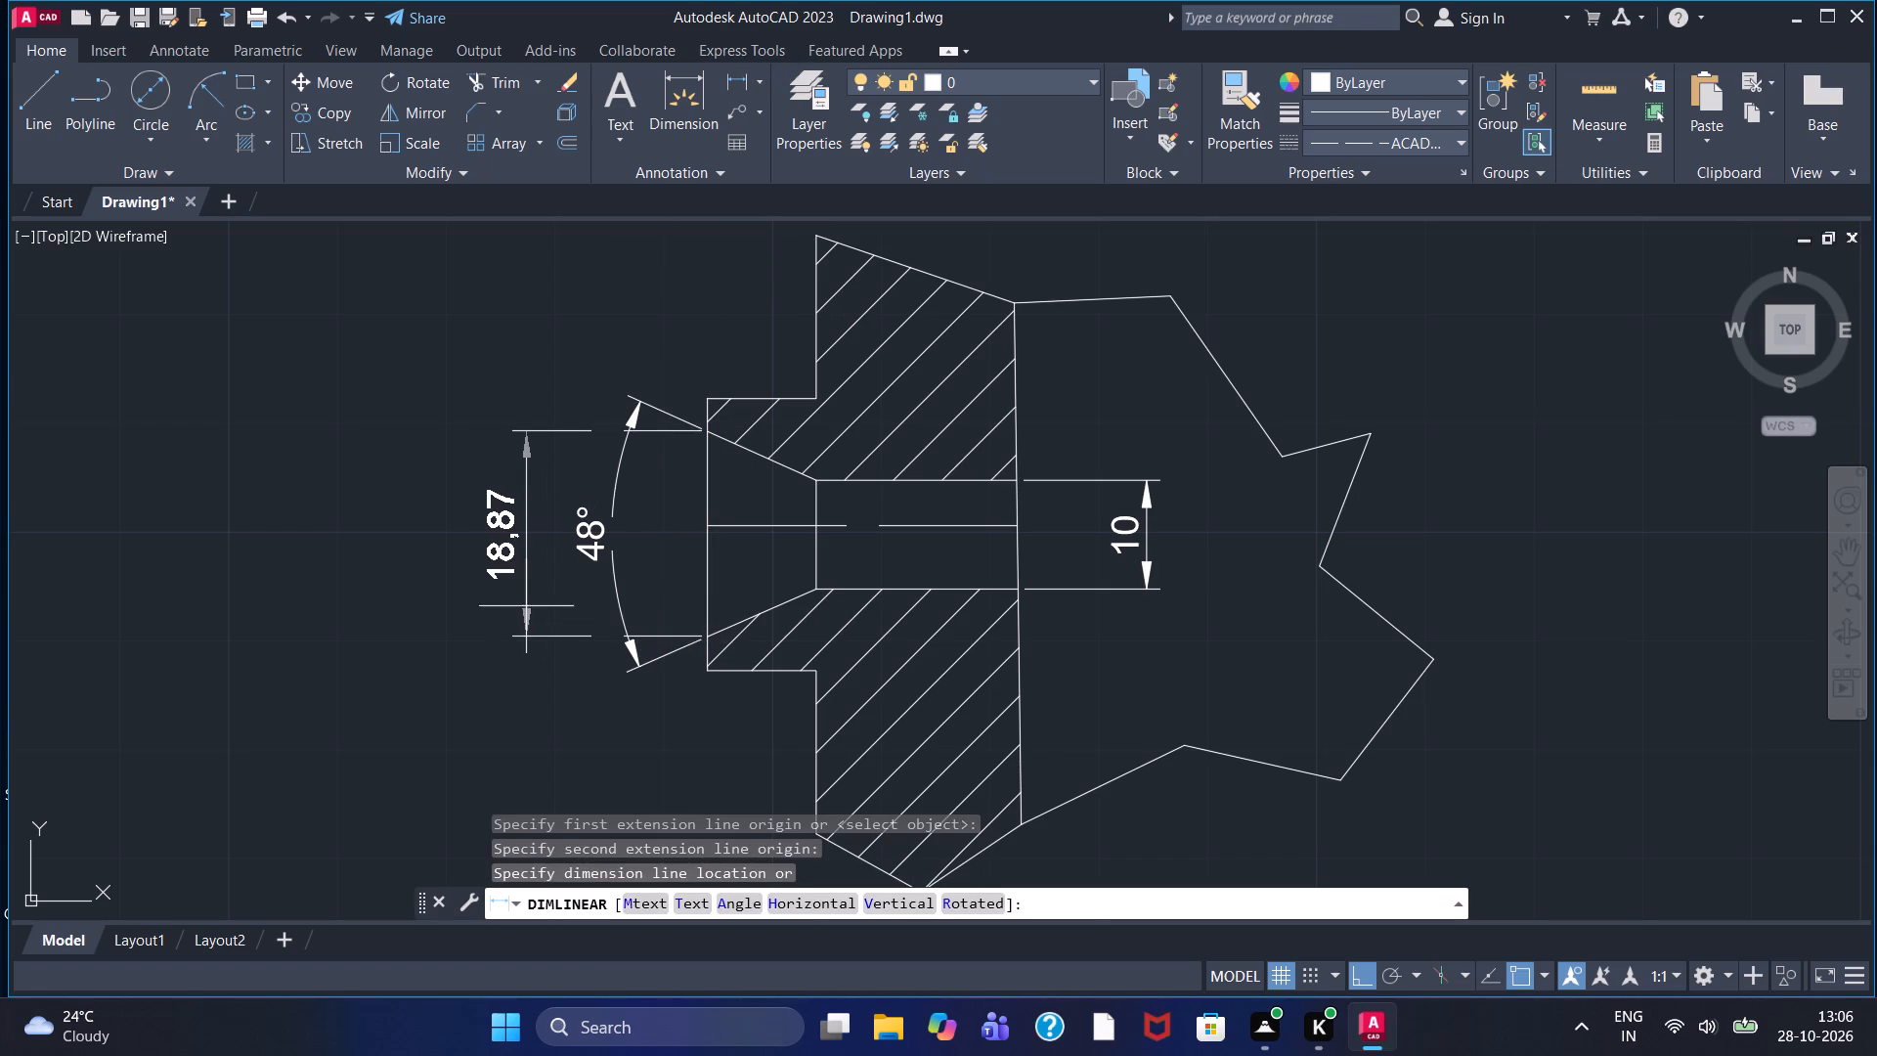
{"action": "left_click", "coordinate": [515, 600]}
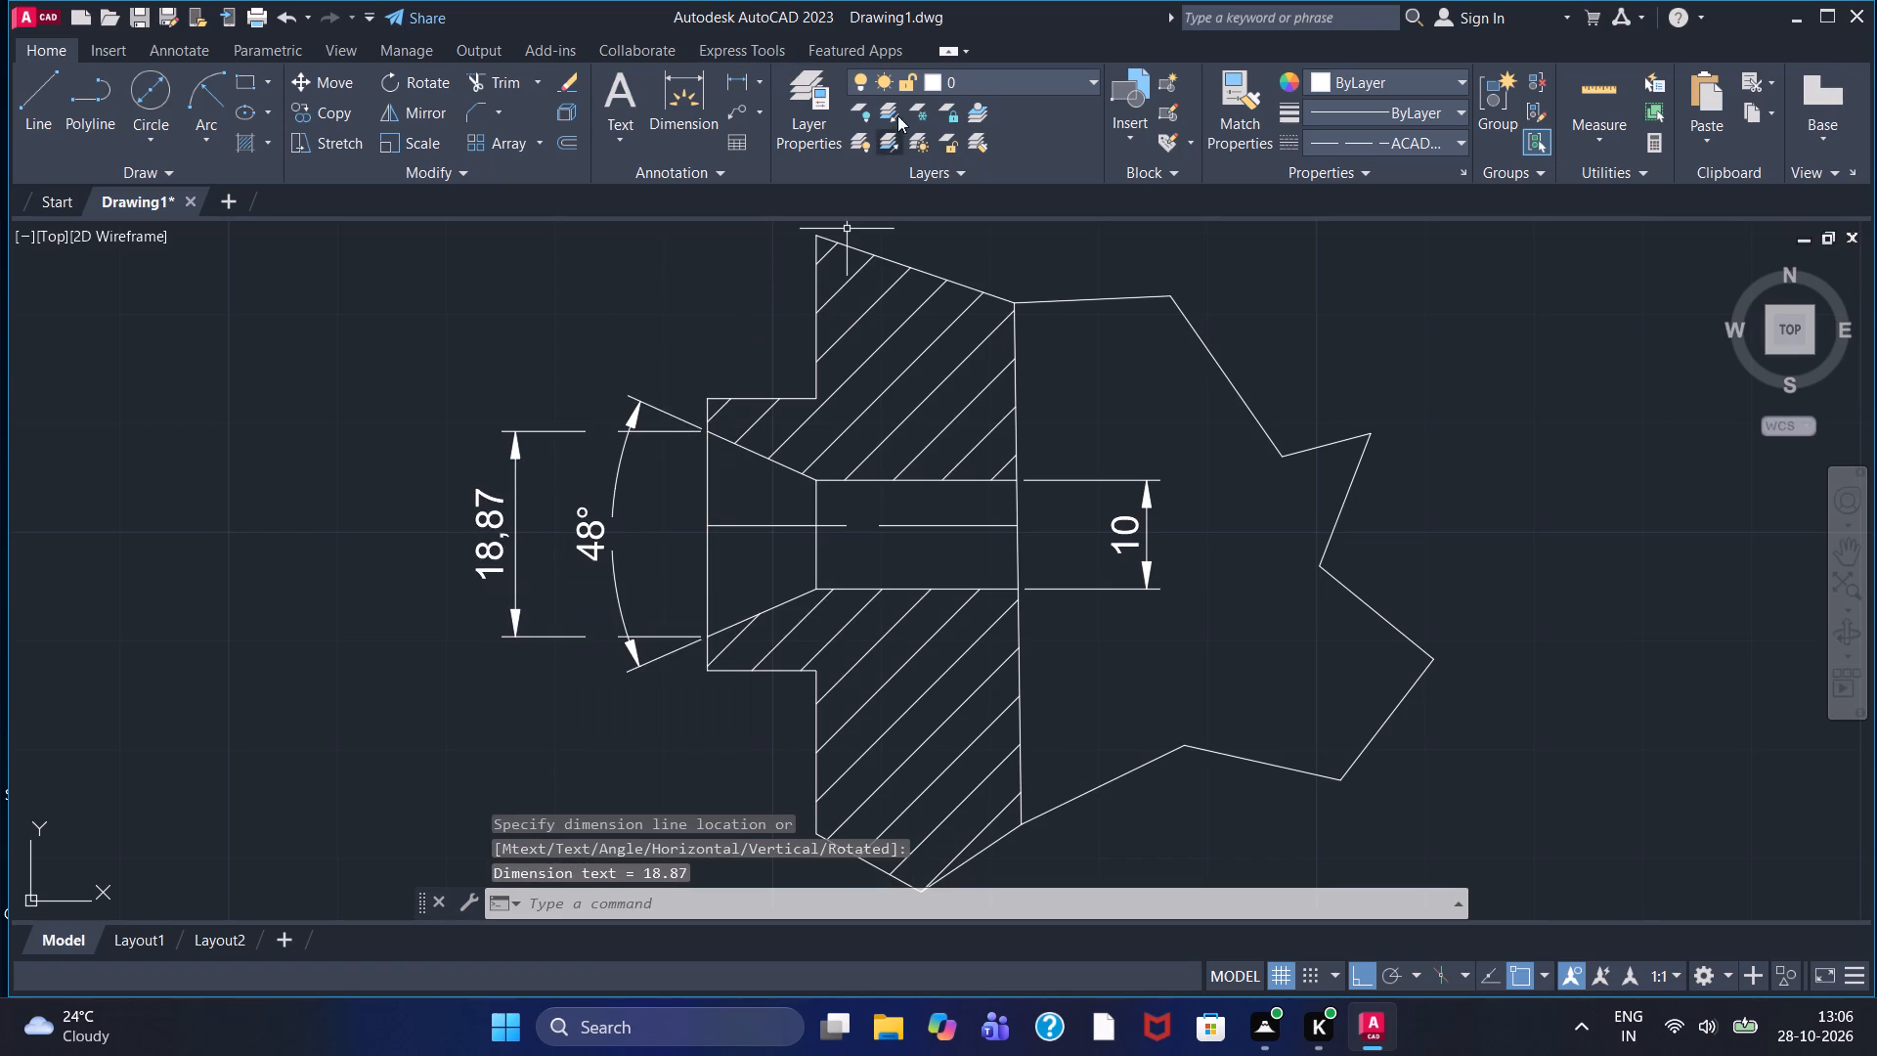
Dimension the detail view's projecting boss: its horizontal projection above it and its full height outside the countersink opening dimension.
{"action": "left_click", "coordinate": [738, 80]}
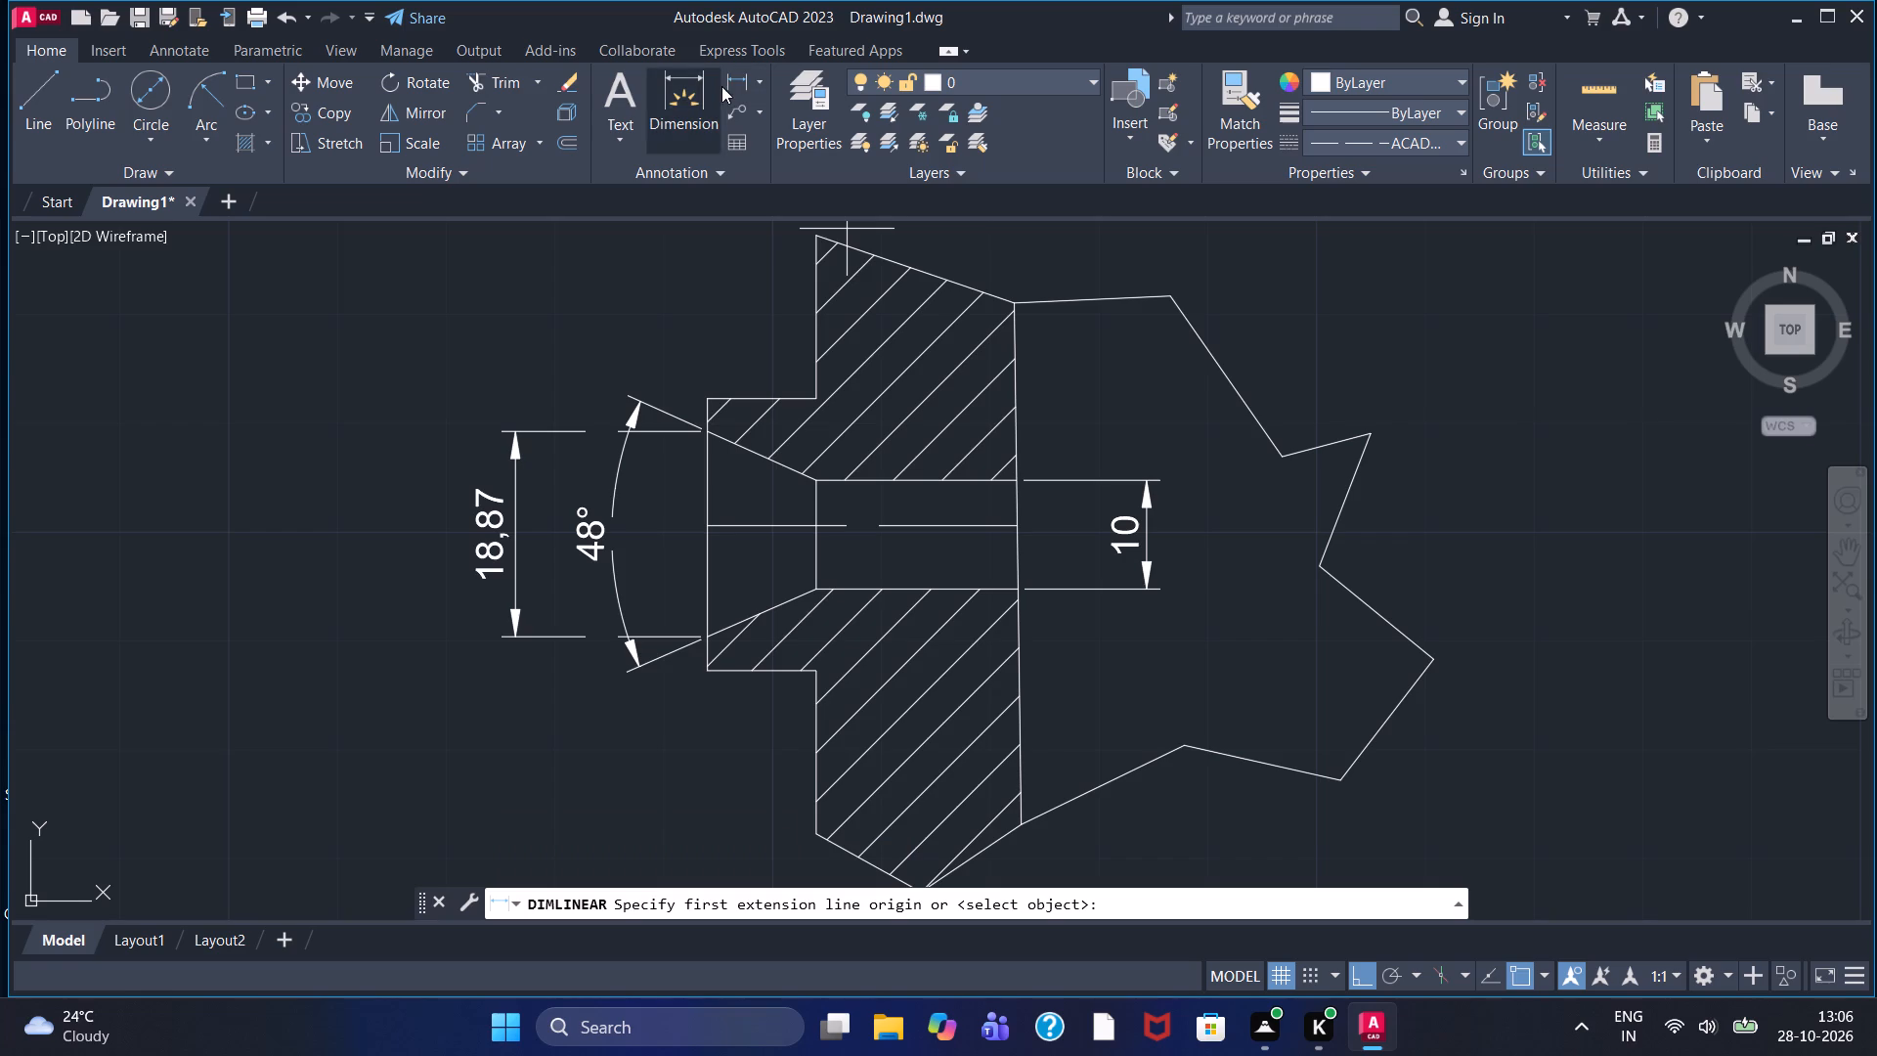
{"action": "left_click", "coordinate": [806, 403]}
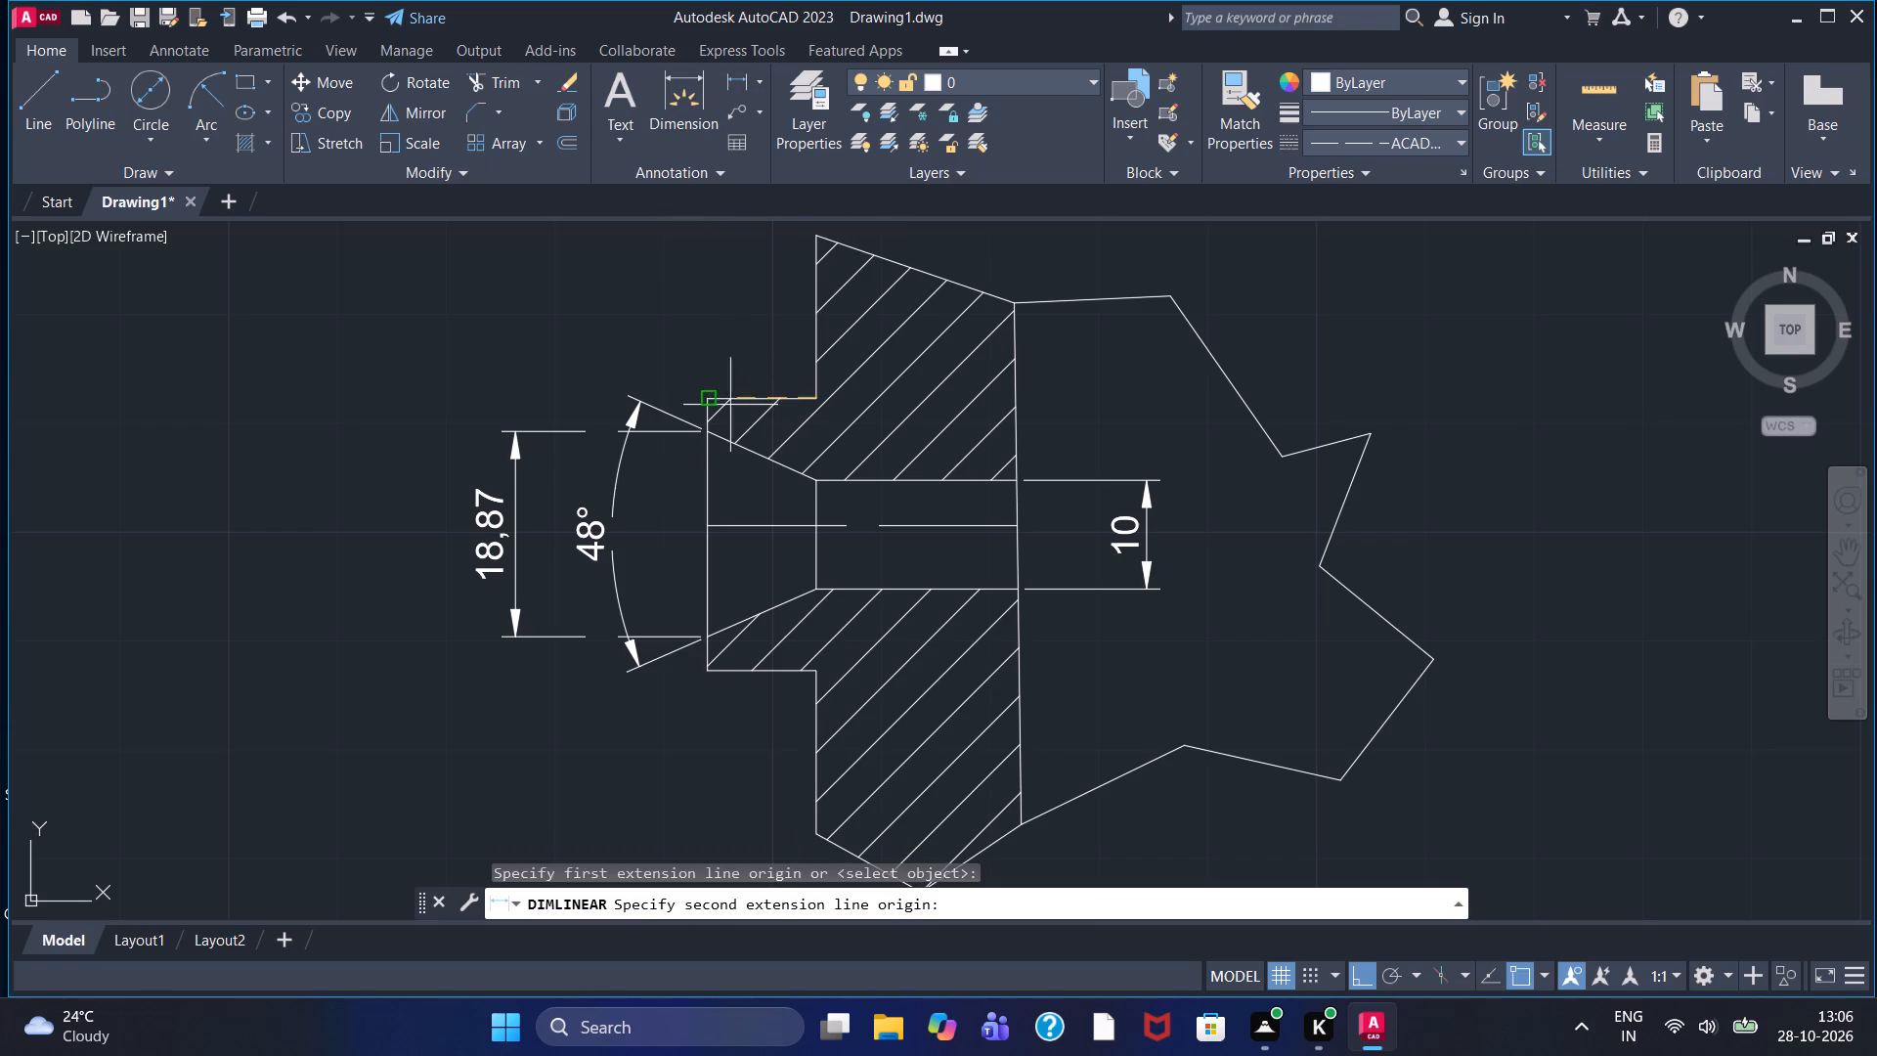
{"action": "left_click", "coordinate": [710, 404]}
{"action": "left_click", "coordinate": [708, 312]}
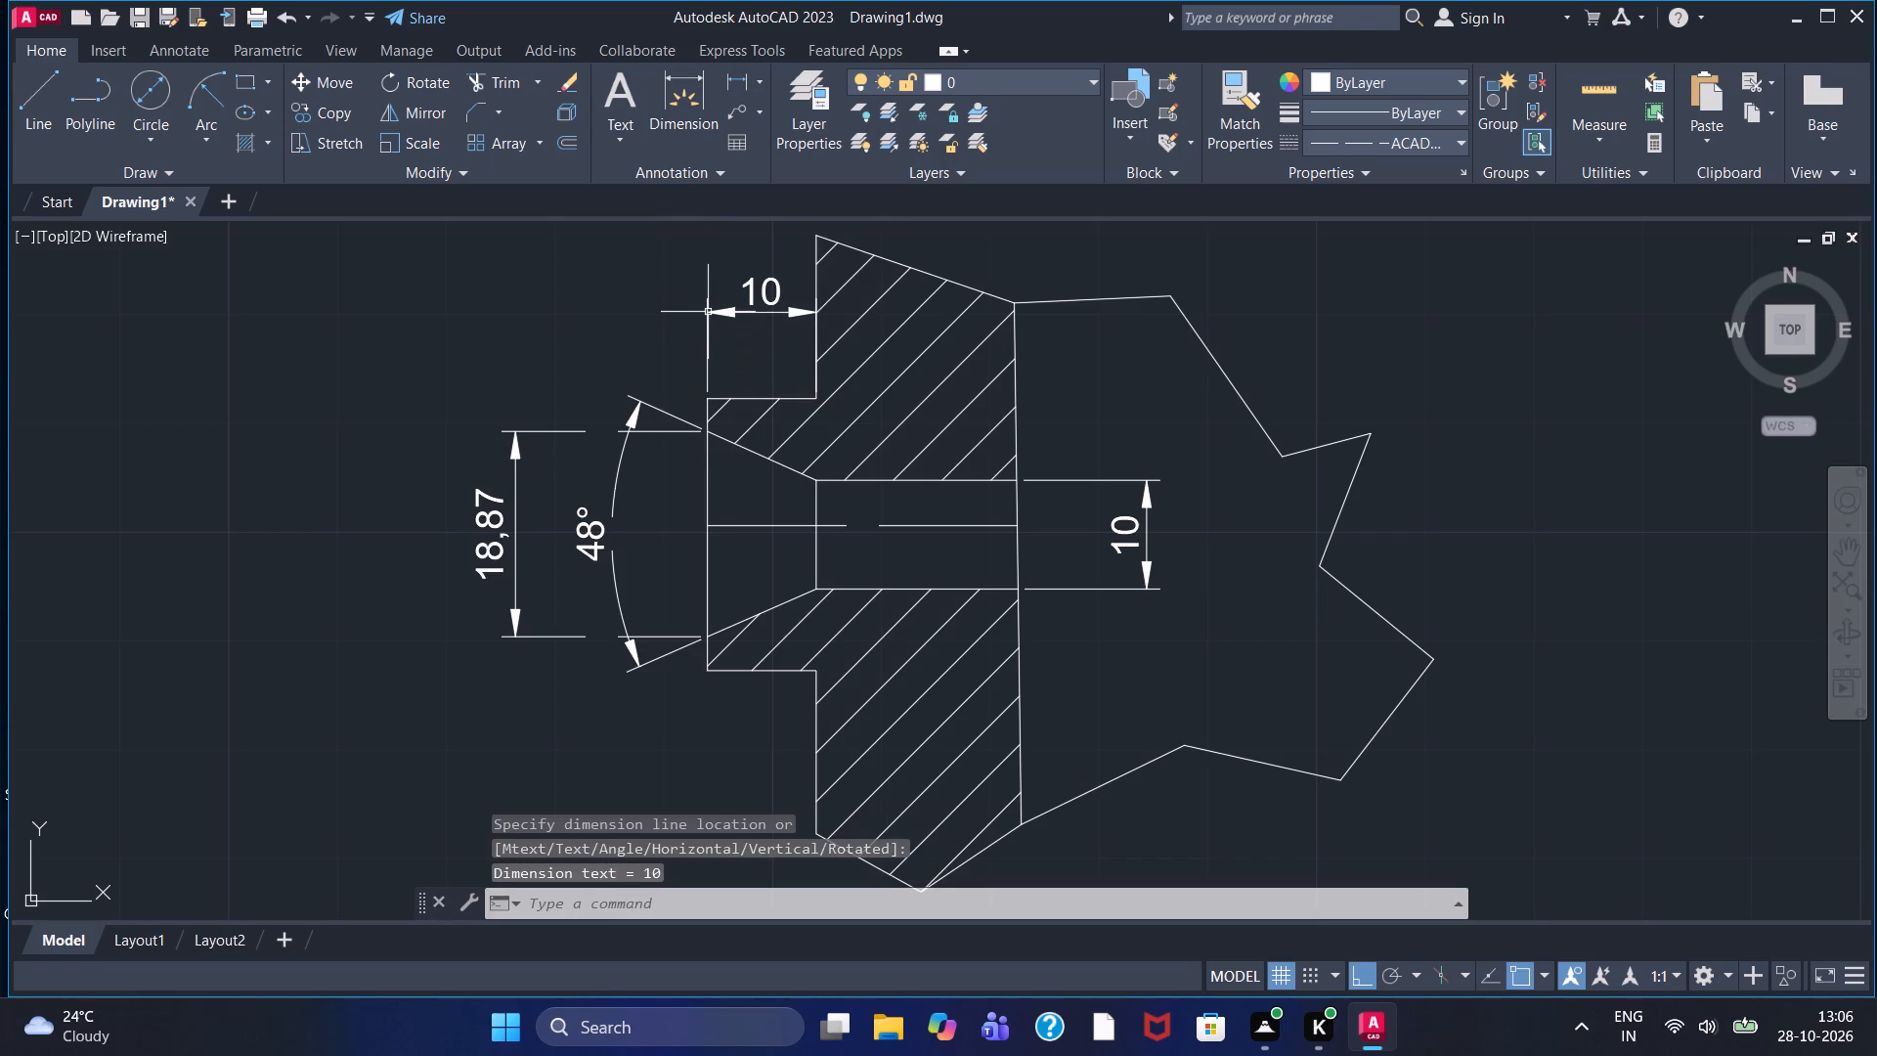
{"action": "middle_click_drag", "start_coordinate": [797, 469], "coordinate": [793, 419]}
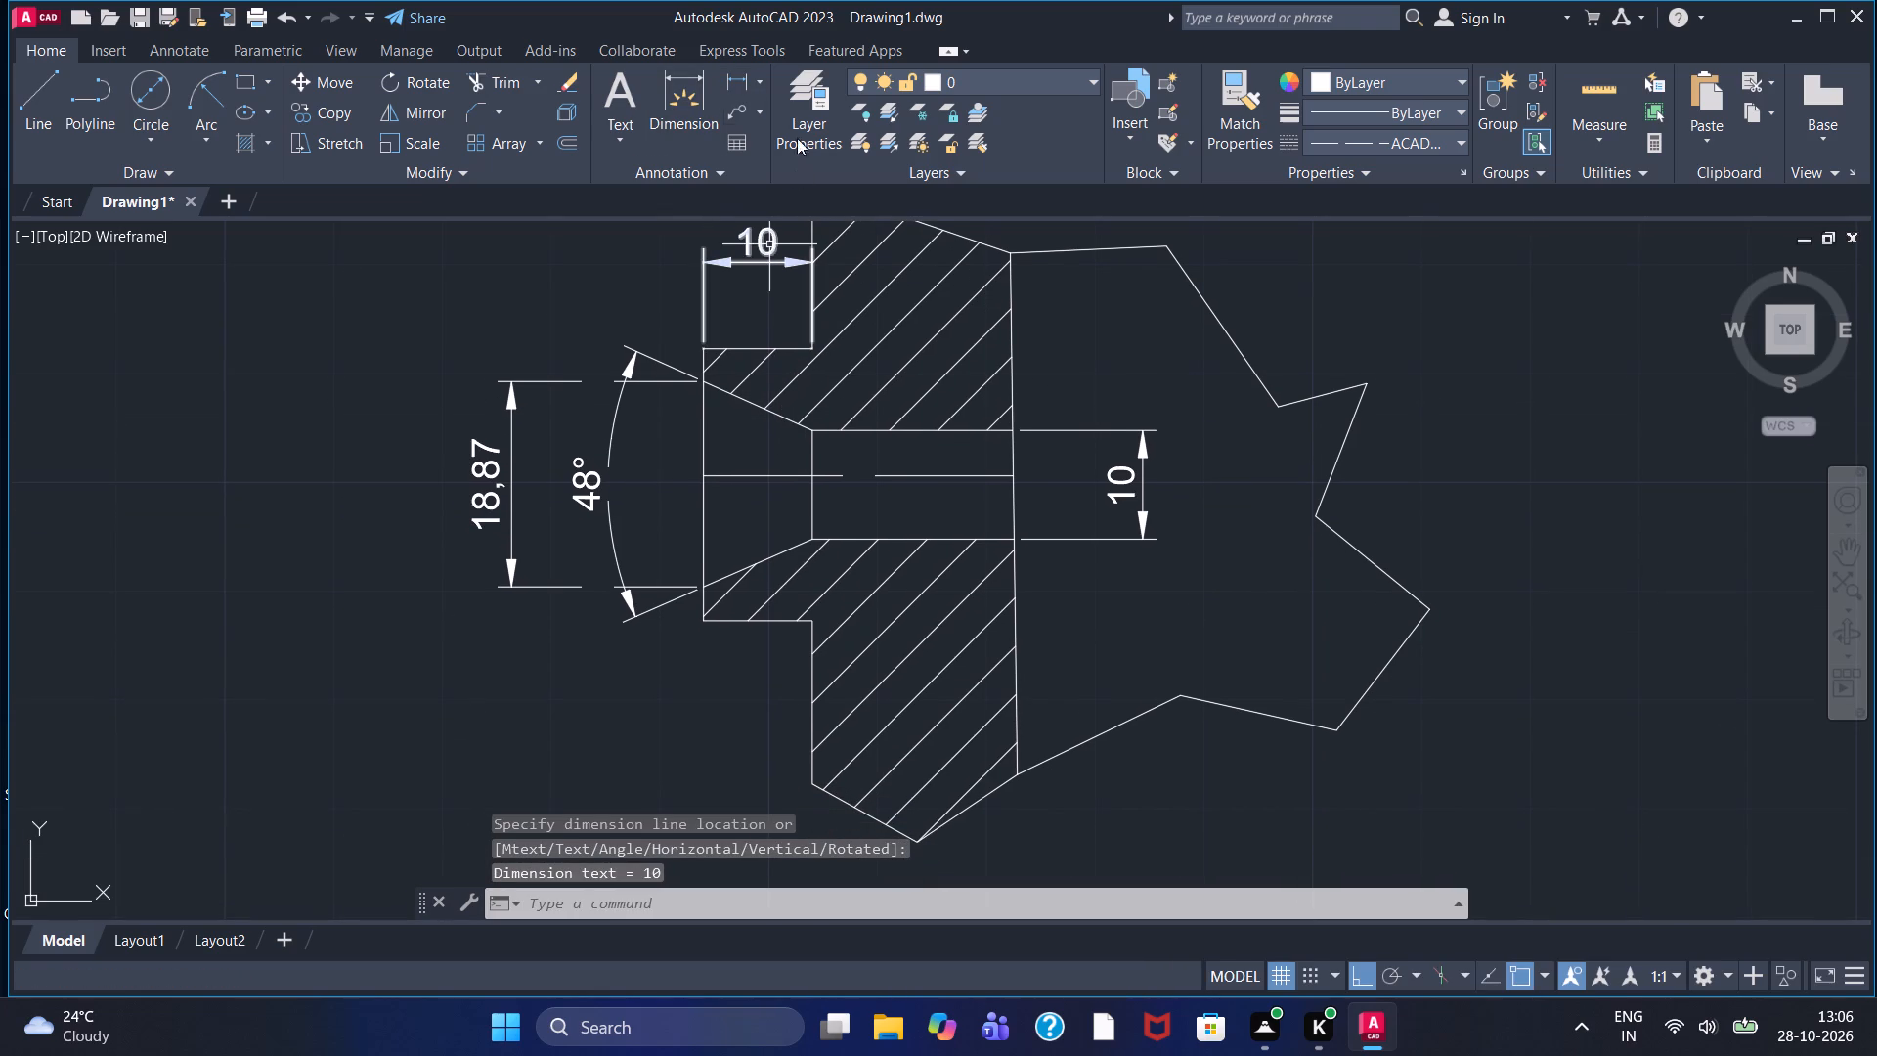
{"action": "left_click", "coordinate": [743, 85]}
{"action": "left_click", "coordinate": [699, 355]}
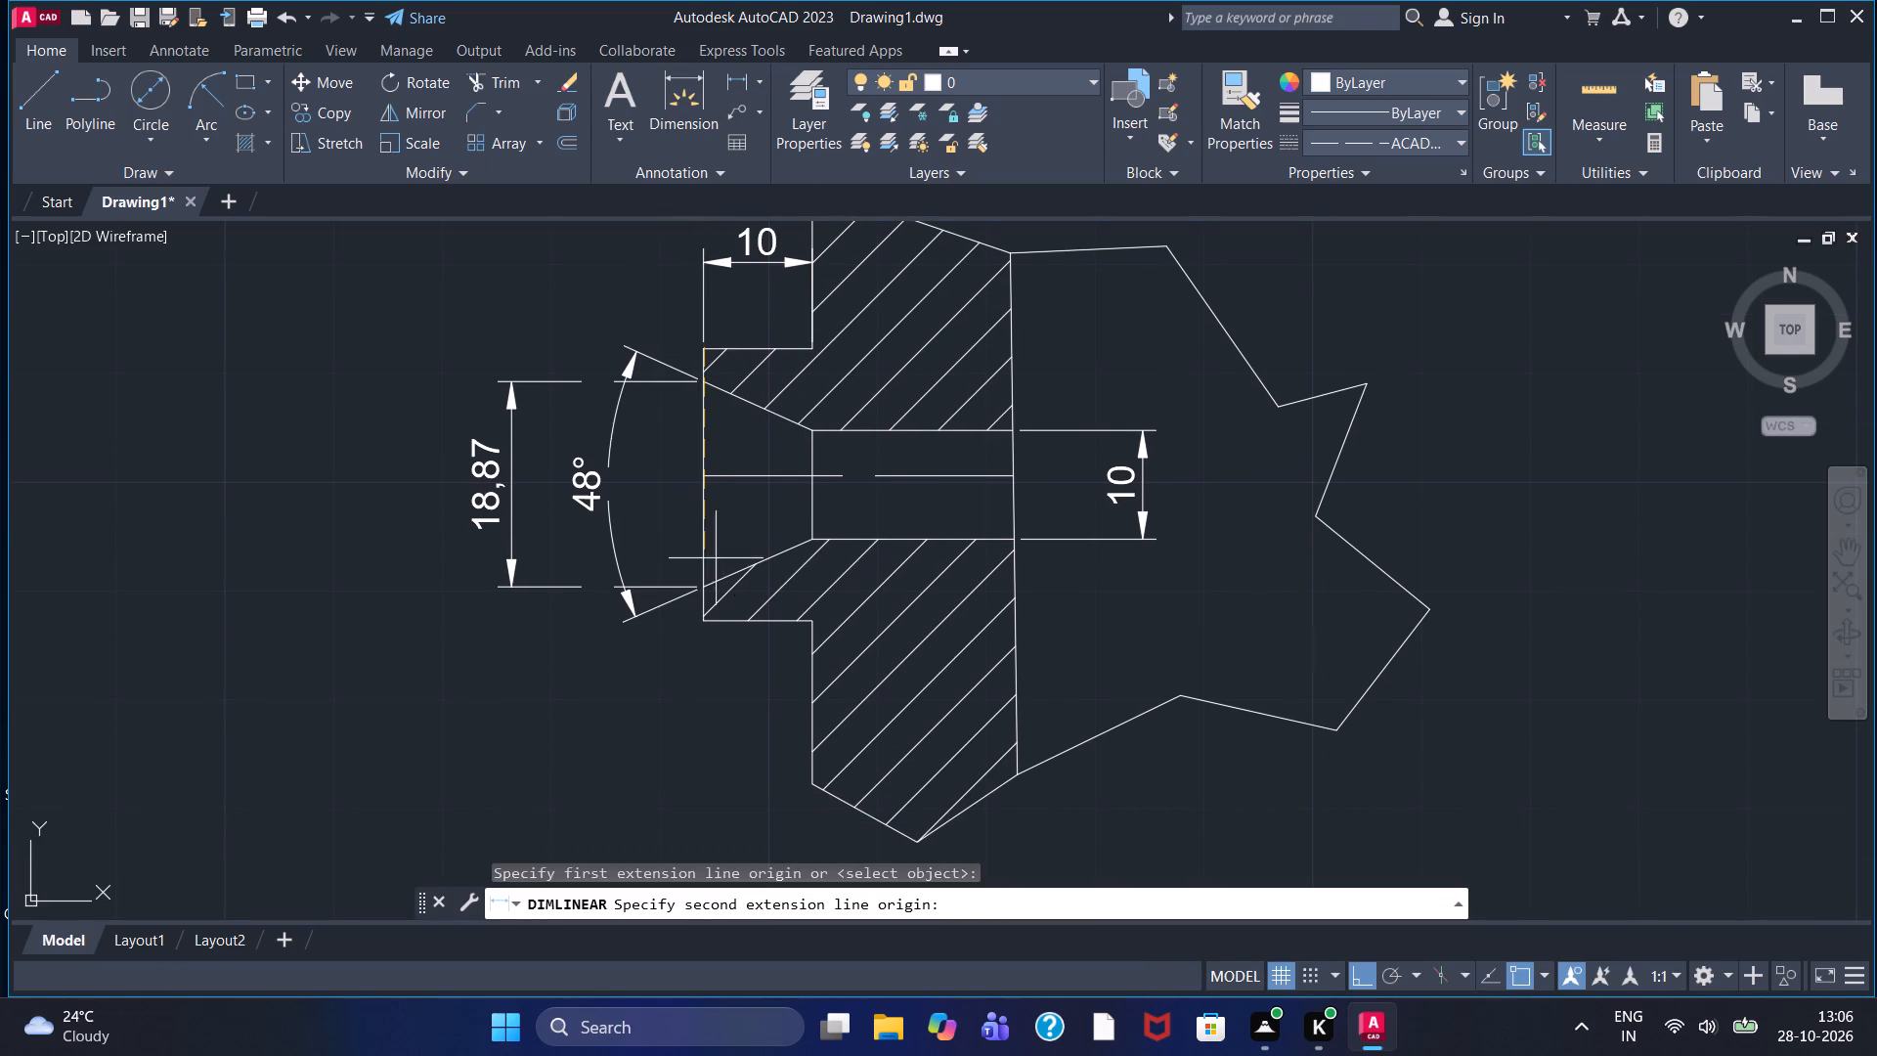
{"action": "left_click", "coordinate": [703, 623]}
{"action": "left_click", "coordinate": [399, 598]}
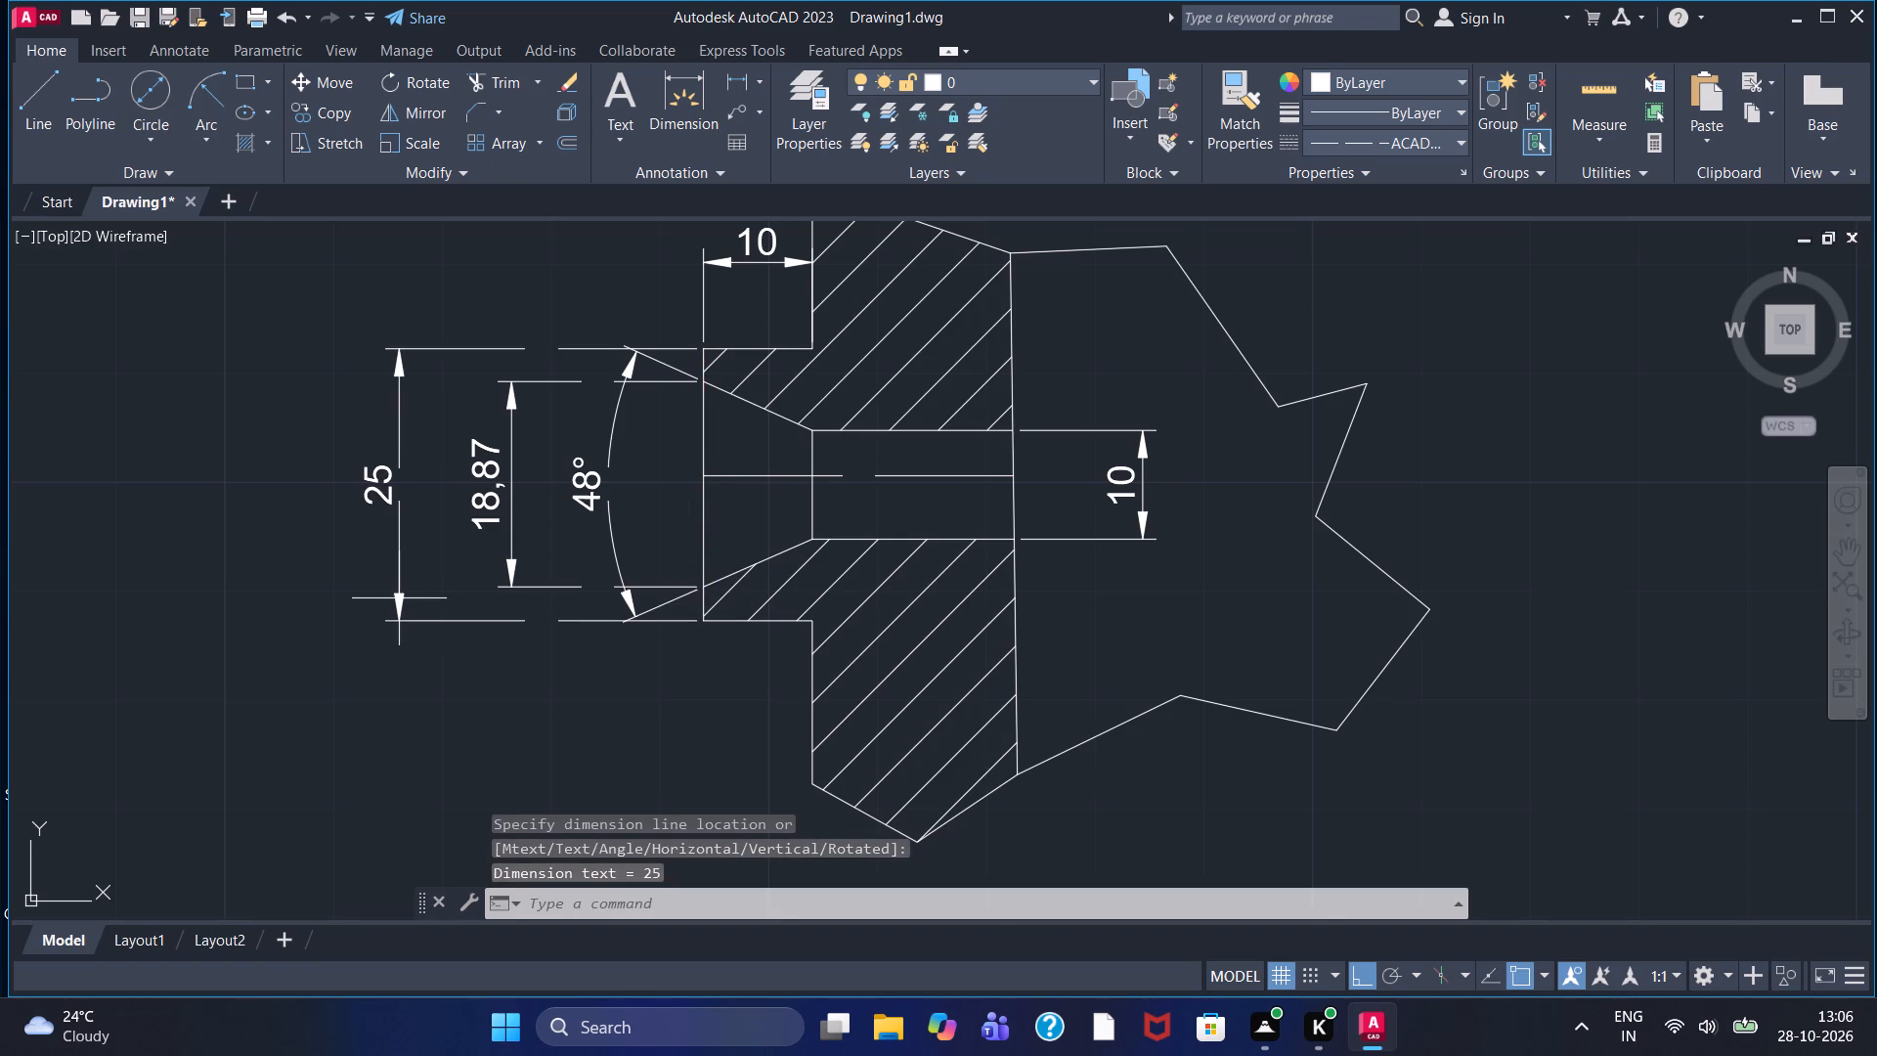
Set the linetype of the boss height and countersink opening dimensions in the detail view to Continuous.
{"action": "left_click", "coordinate": [513, 346]}
{"action": "left_click", "coordinate": [1357, 147]}
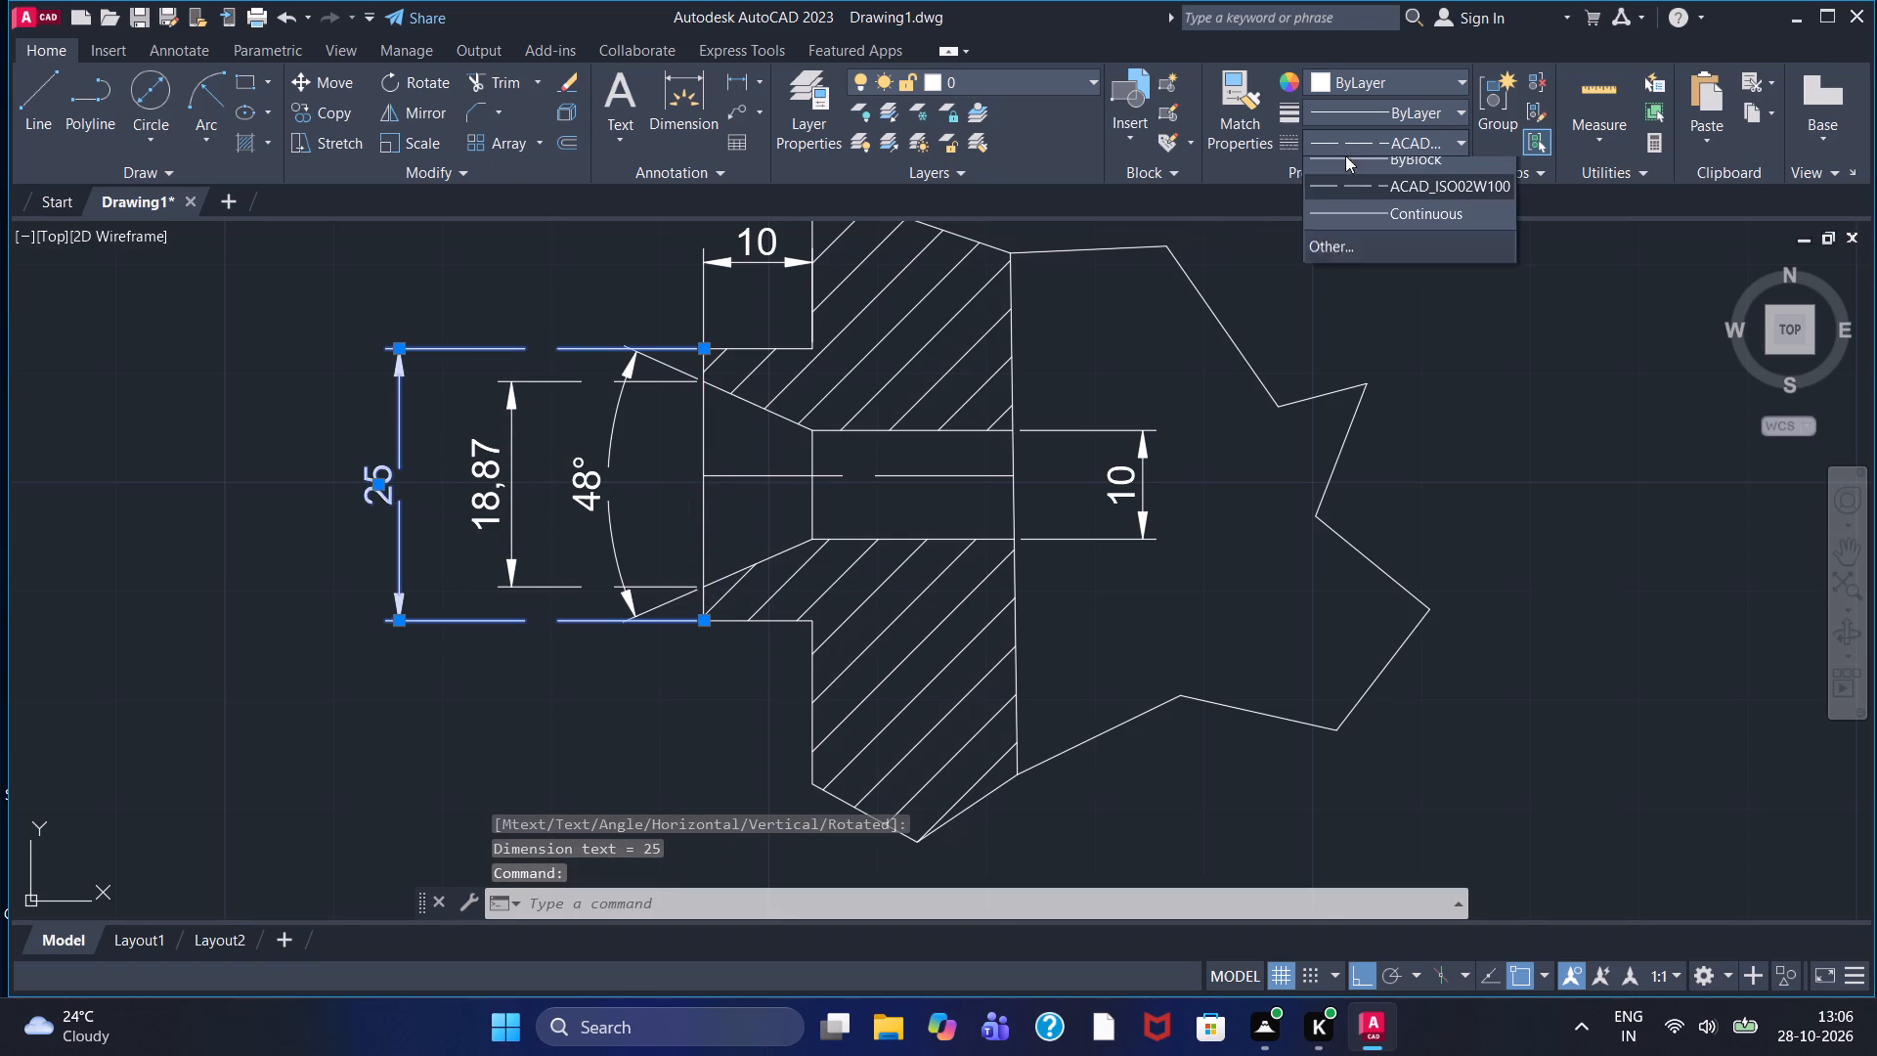
{"action": "left_click", "coordinate": [1354, 253]}
{"action": "scroll", "coordinate": [1265, 469], "scroll_direction": "down", "scroll_amount": 1}
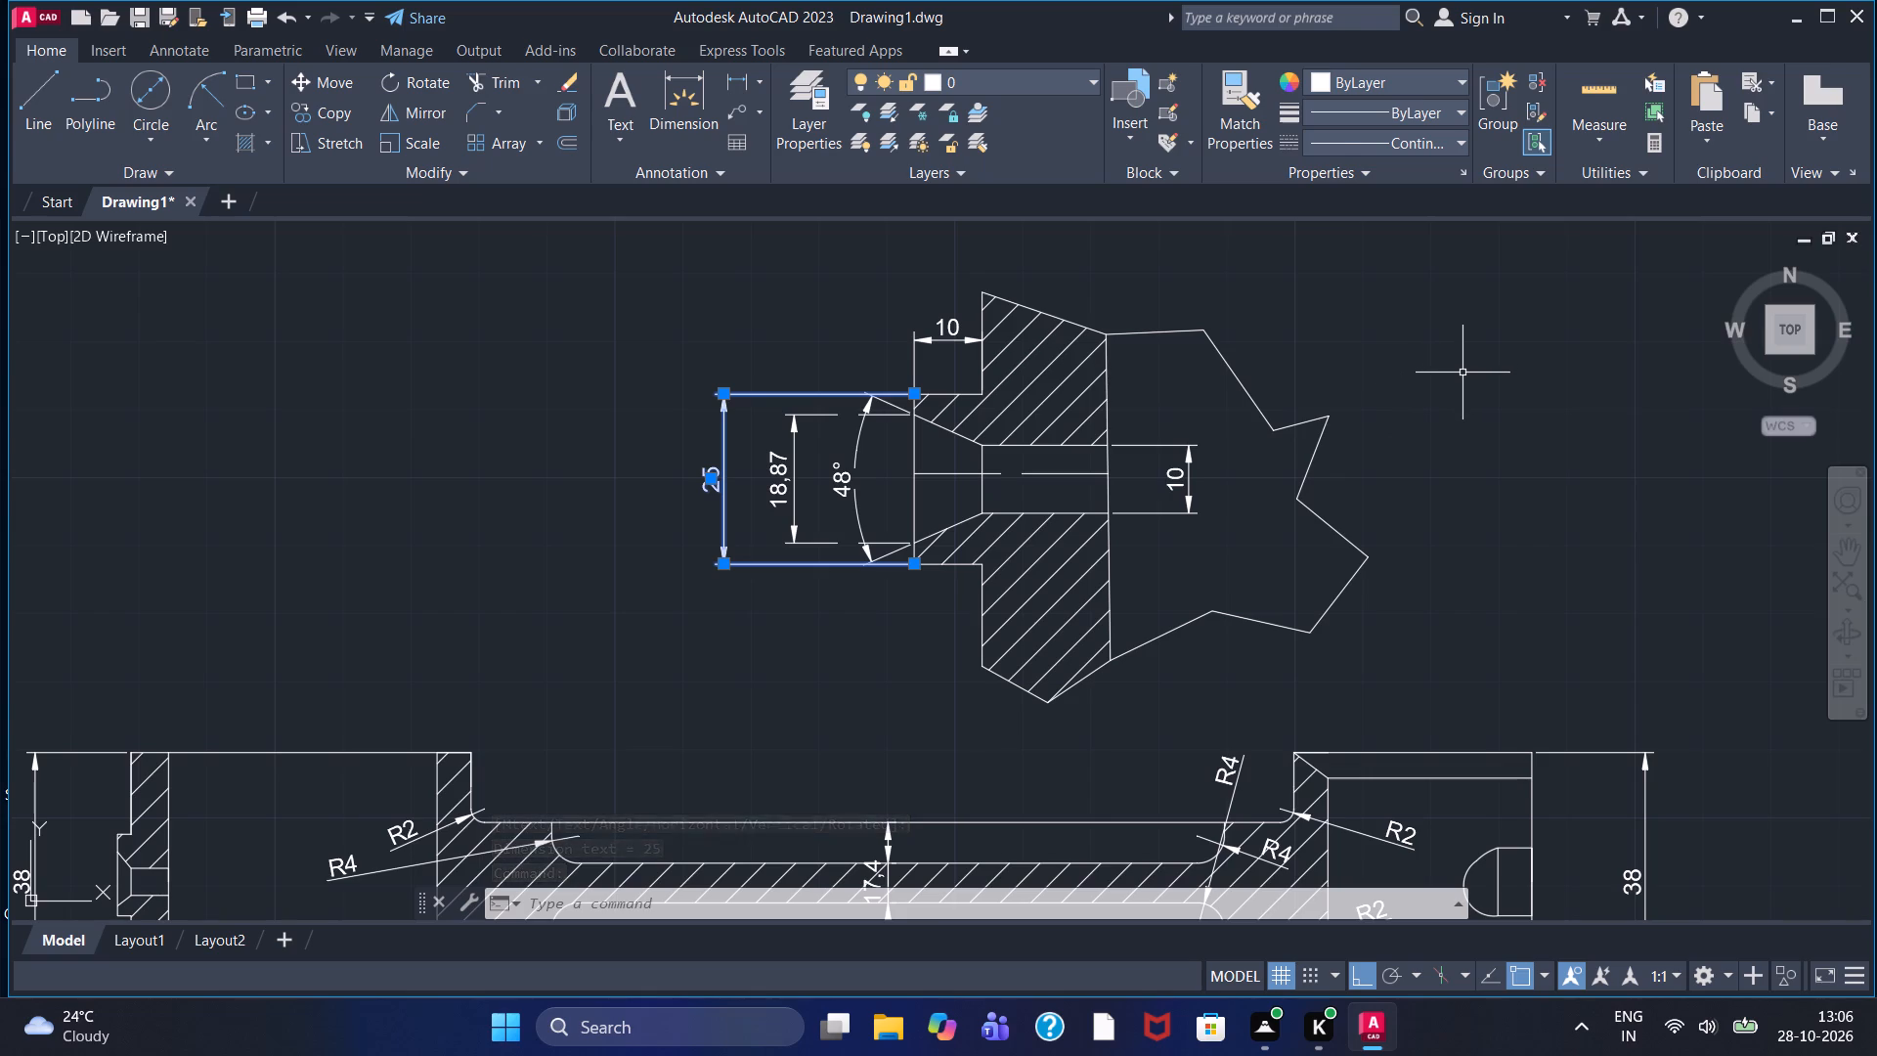
{"action": "key", "text": "Escape"}
{"action": "scroll", "coordinate": [1440, 395], "scroll_direction": "down", "scroll_amount": 1}
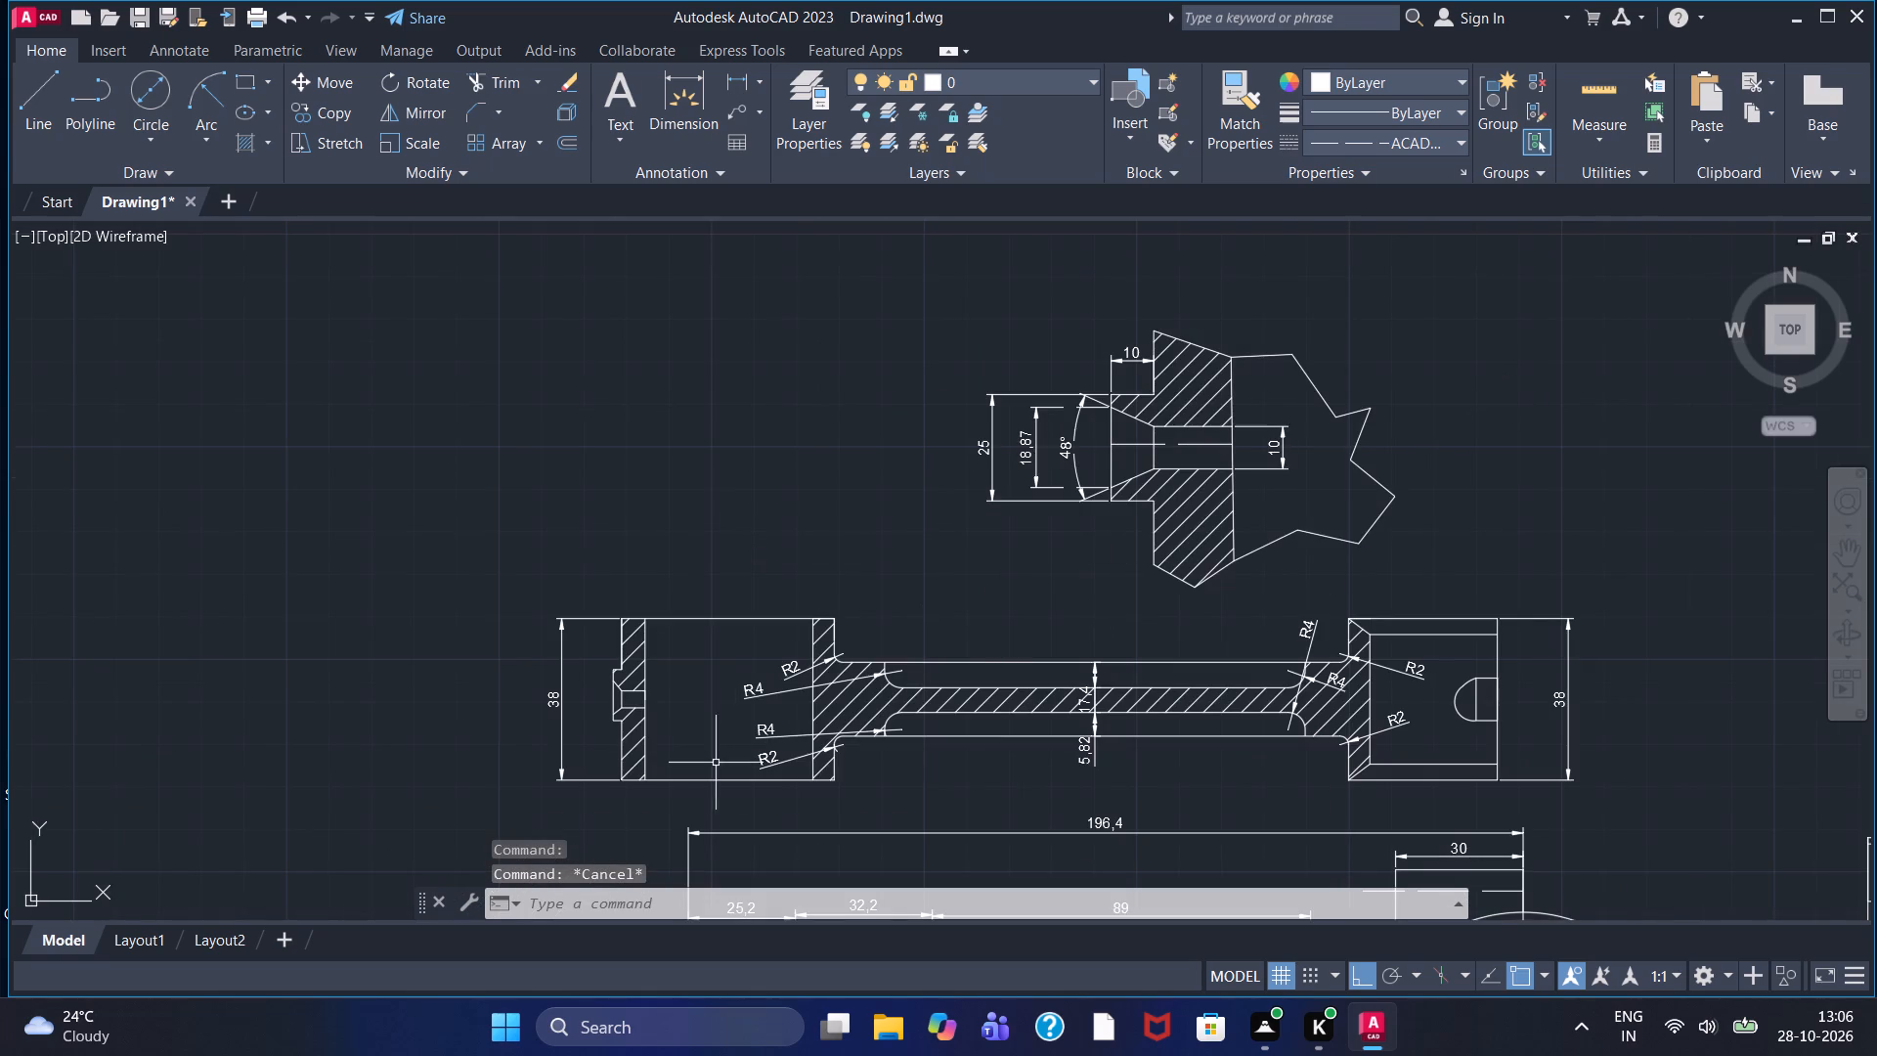
{"action": "scroll", "coordinate": [1094, 411], "scroll_direction": "up", "scroll_amount": 3}
{"action": "left_click", "coordinate": [941, 396]}
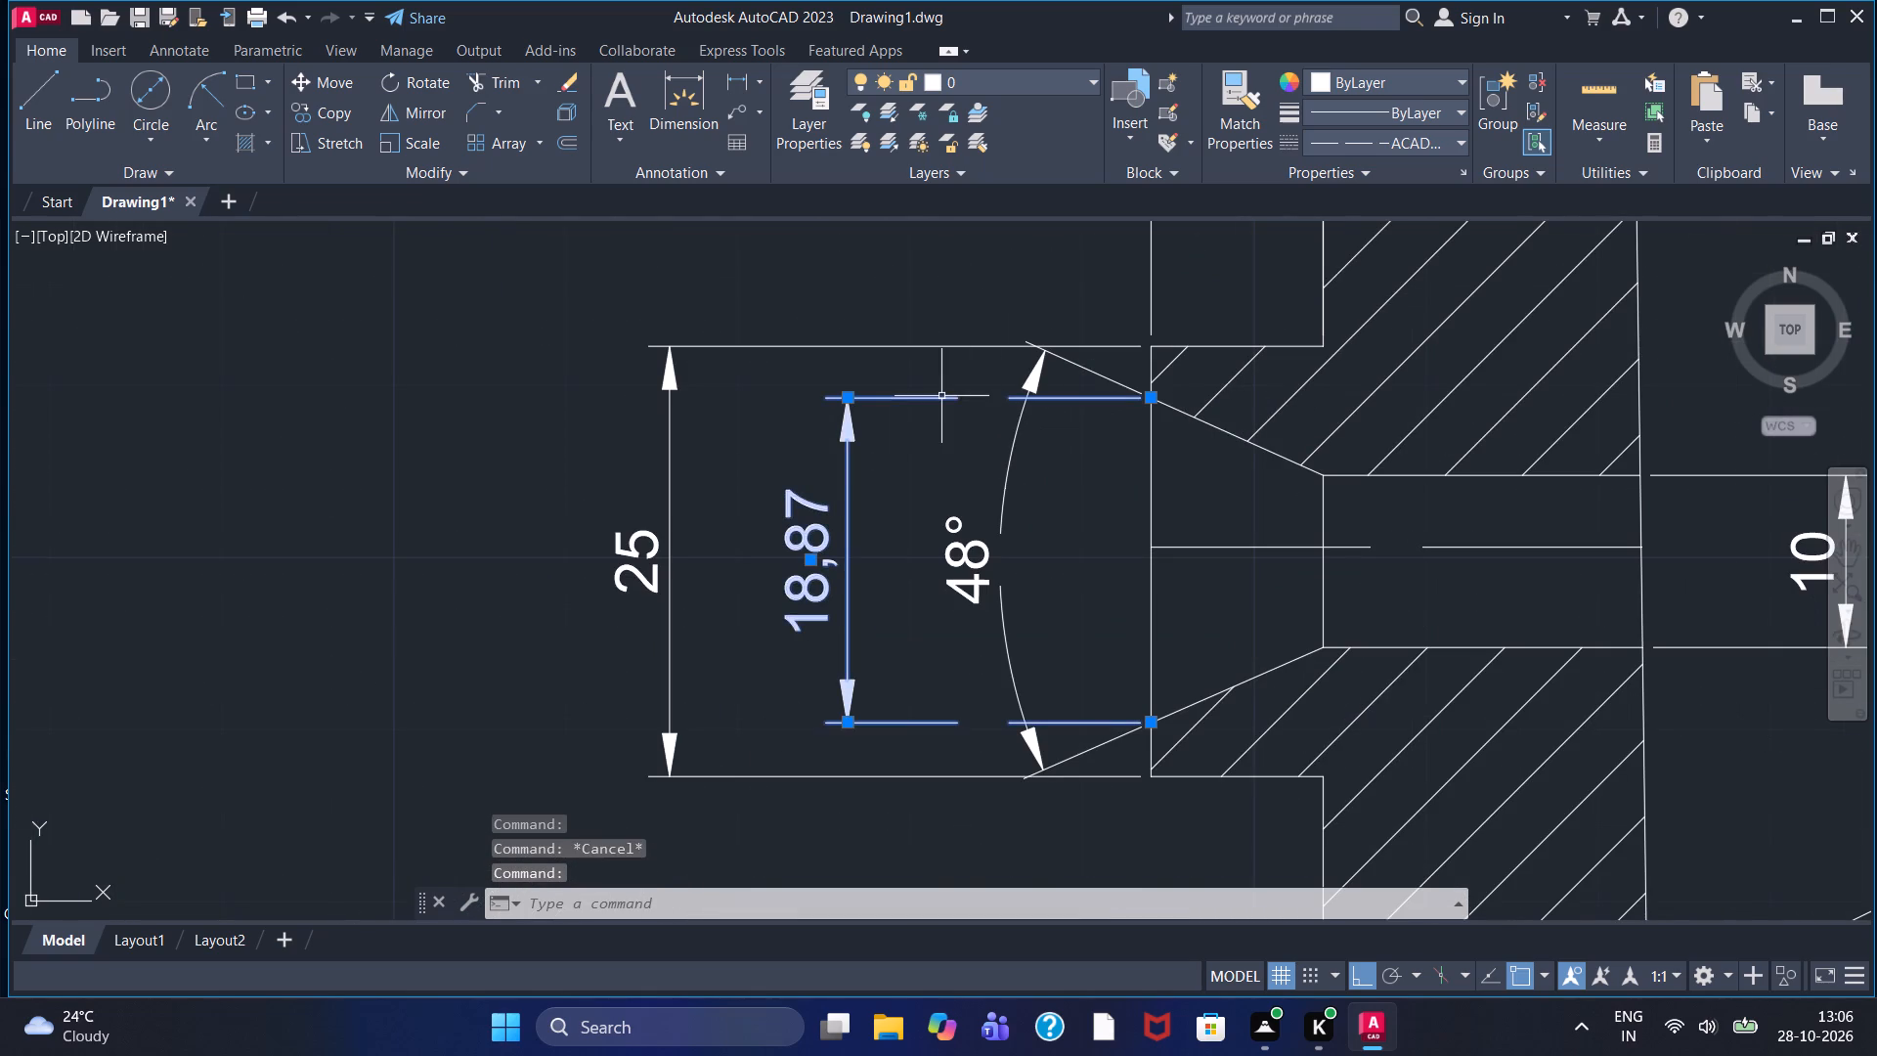
{"action": "left_click", "coordinate": [1365, 144]}
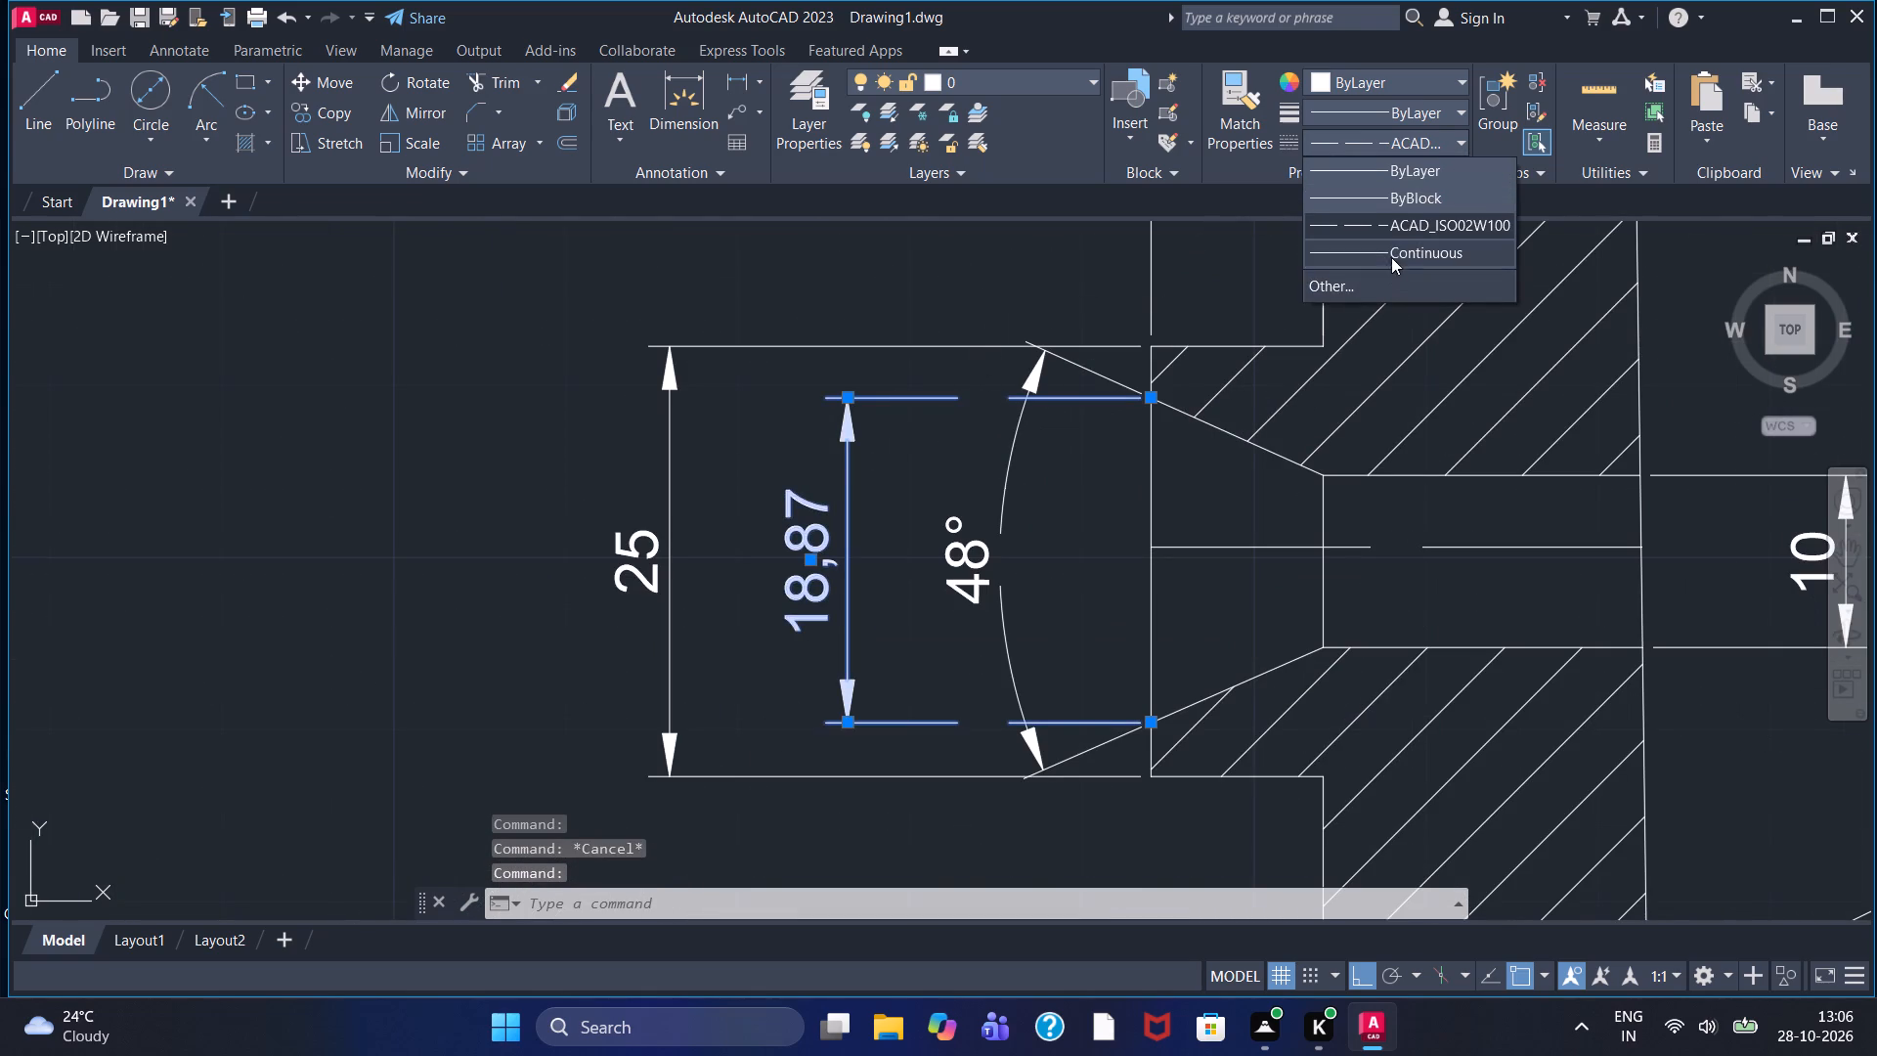
{"action": "left_click", "coordinate": [1390, 251]}
{"action": "key", "text": "Escape"}
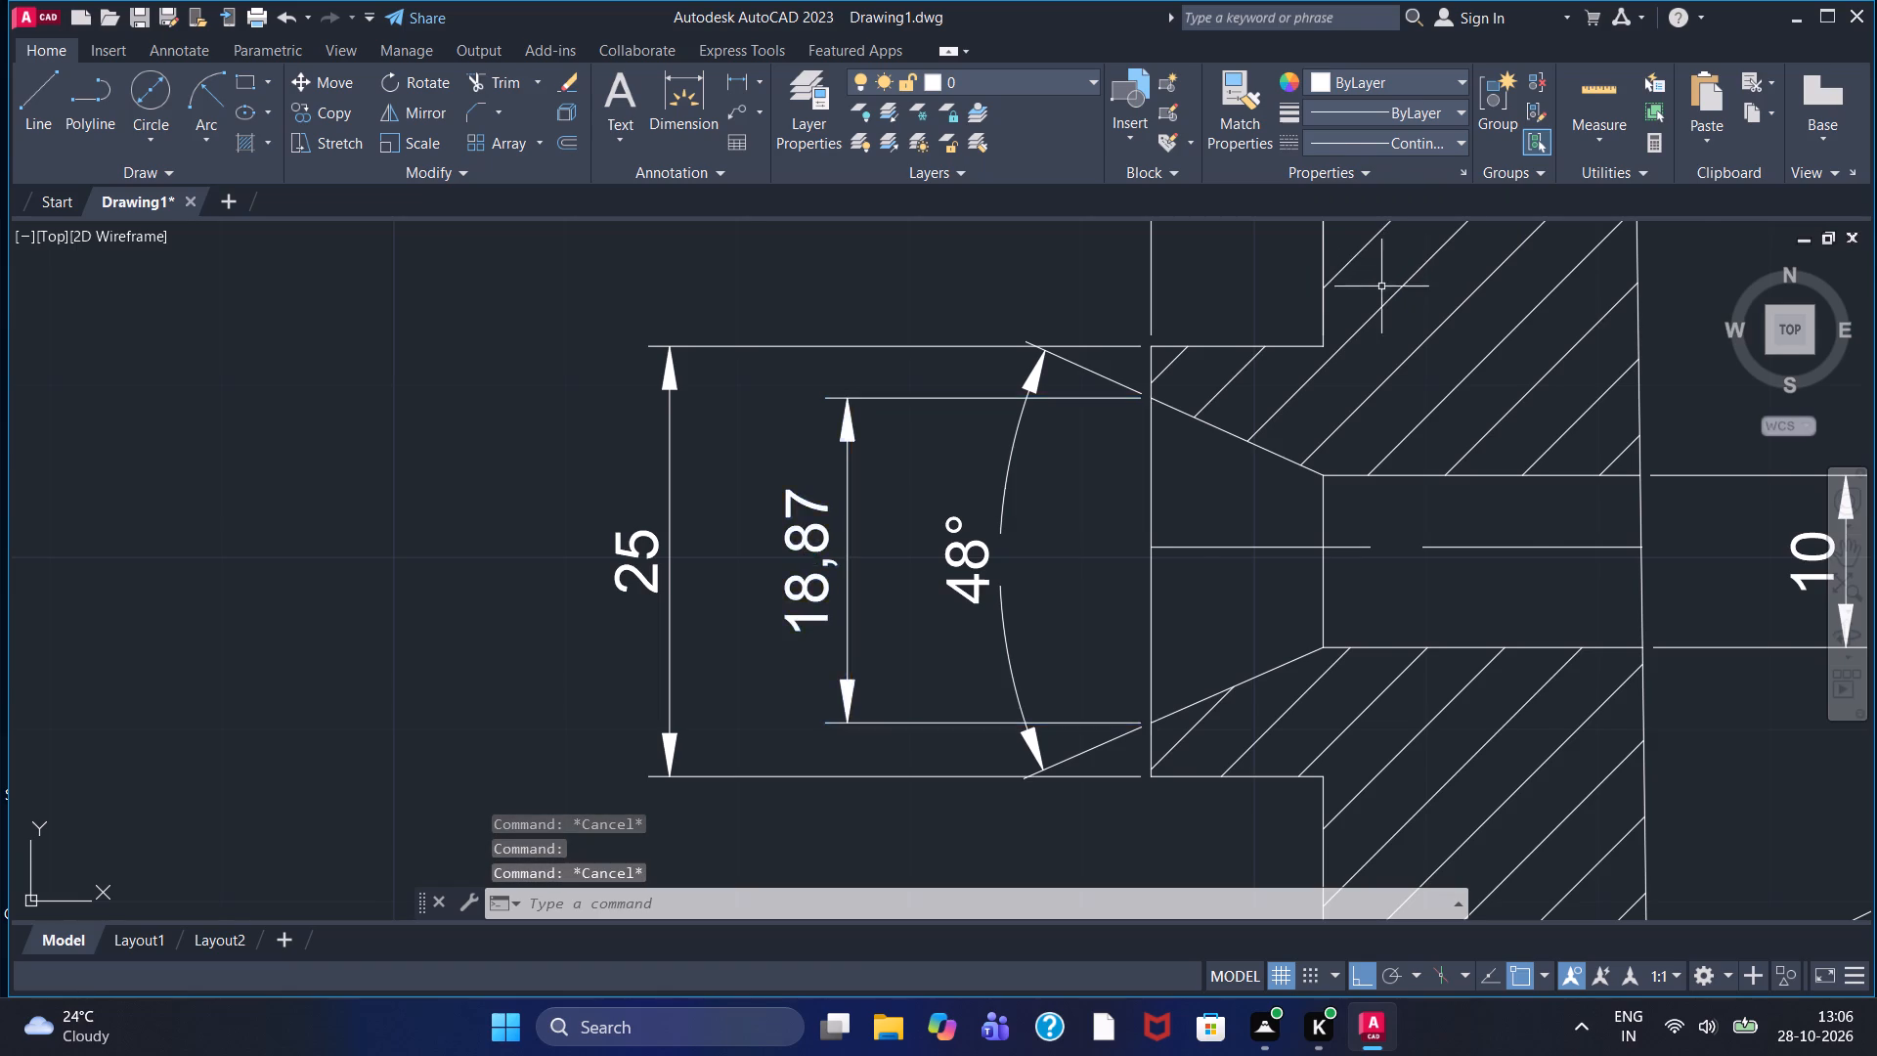
Review the detail view's dimensions and hatching together with the section view below it.
{"action": "scroll", "coordinate": [1385, 296], "scroll_direction": "down", "scroll_amount": 1}
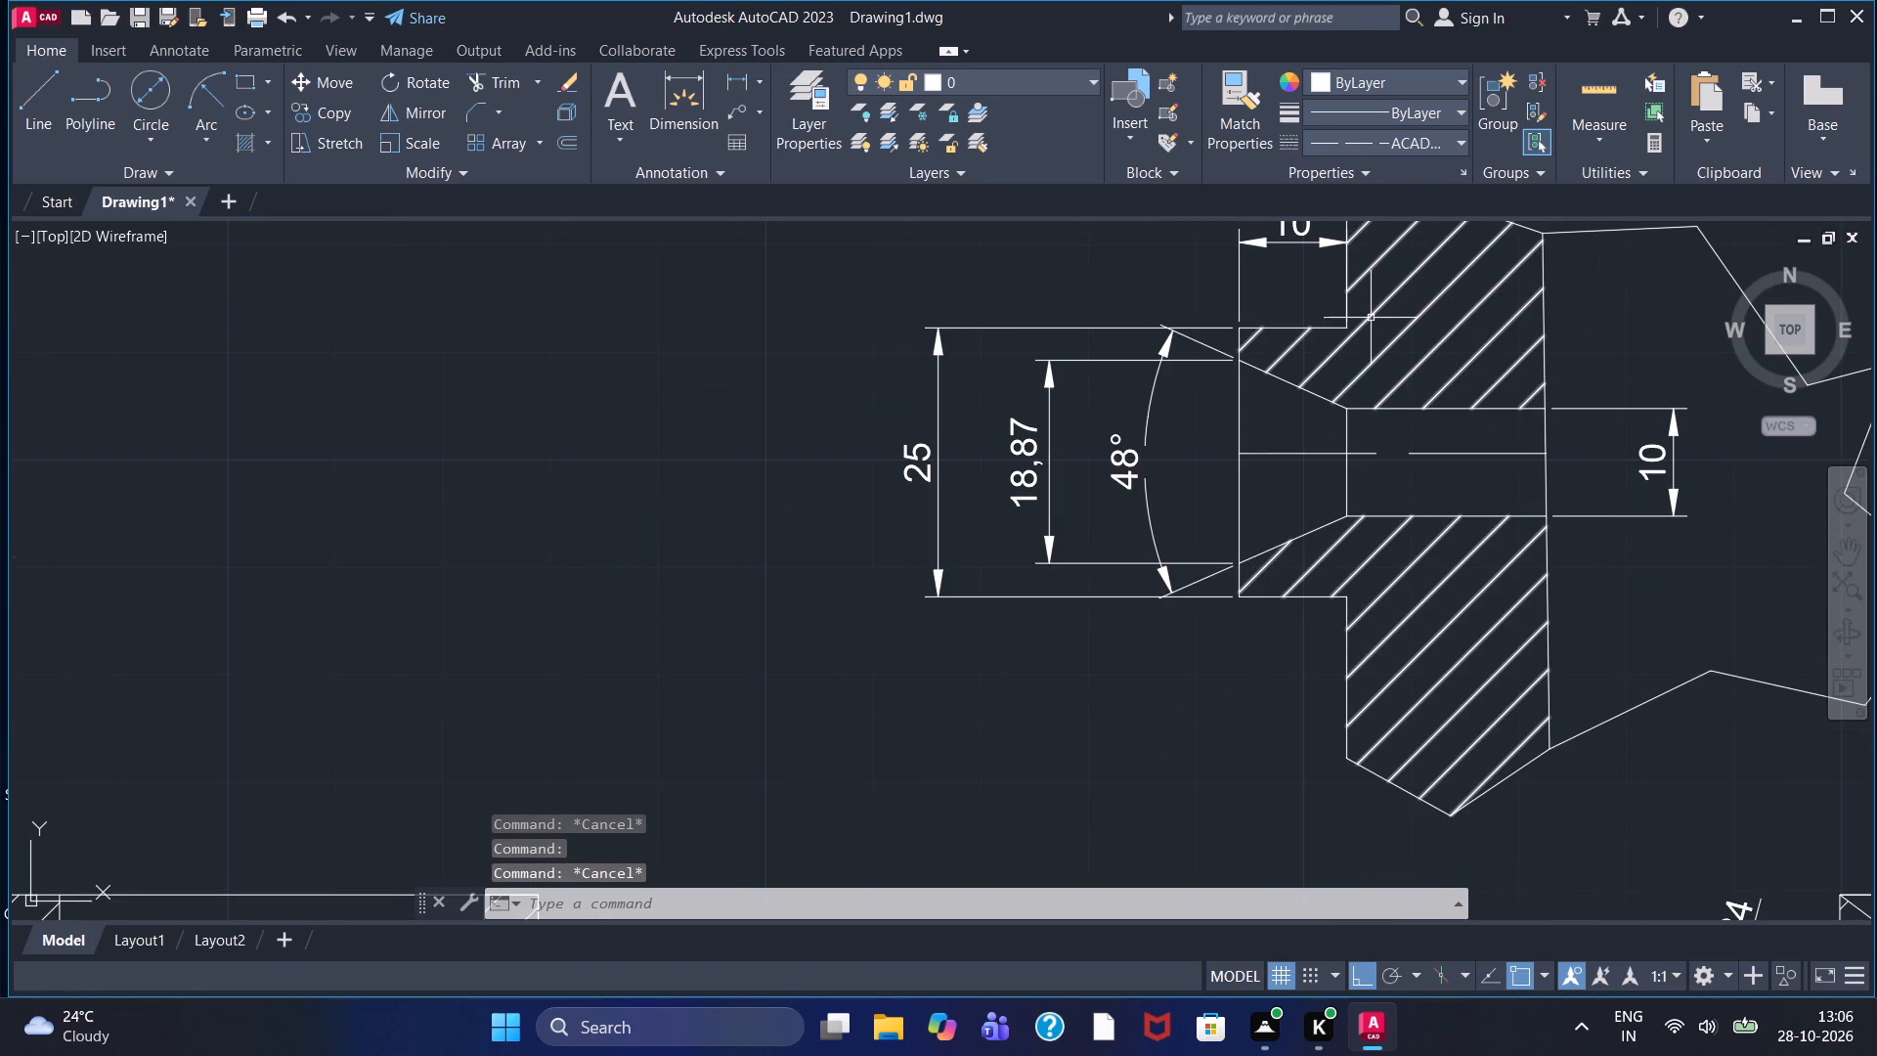
{"action": "scroll", "coordinate": [1367, 338], "scroll_direction": "down", "scroll_amount": 1}
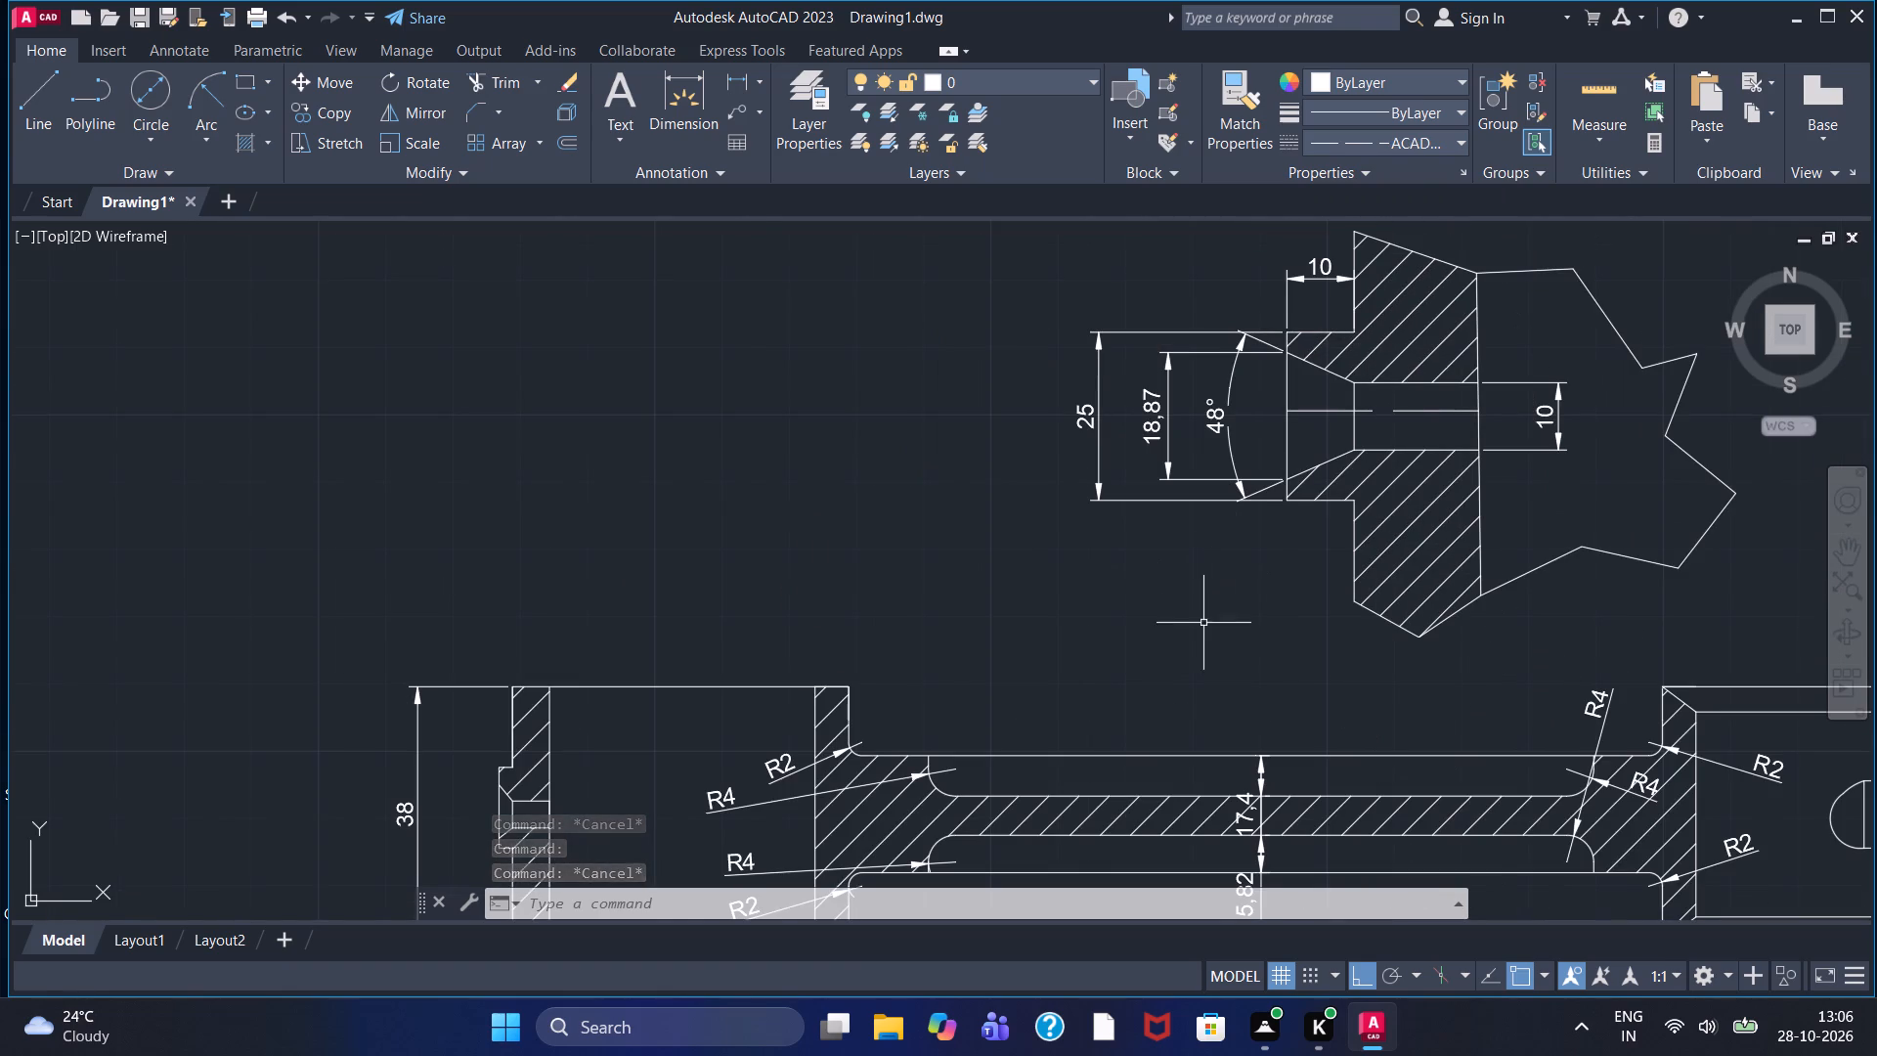
{"action": "middle_click_drag", "start_coordinate": [1204, 623], "coordinate": [919, 613]}
{"action": "scroll", "coordinate": [1068, 525], "scroll_direction": "down", "scroll_amount": 1}
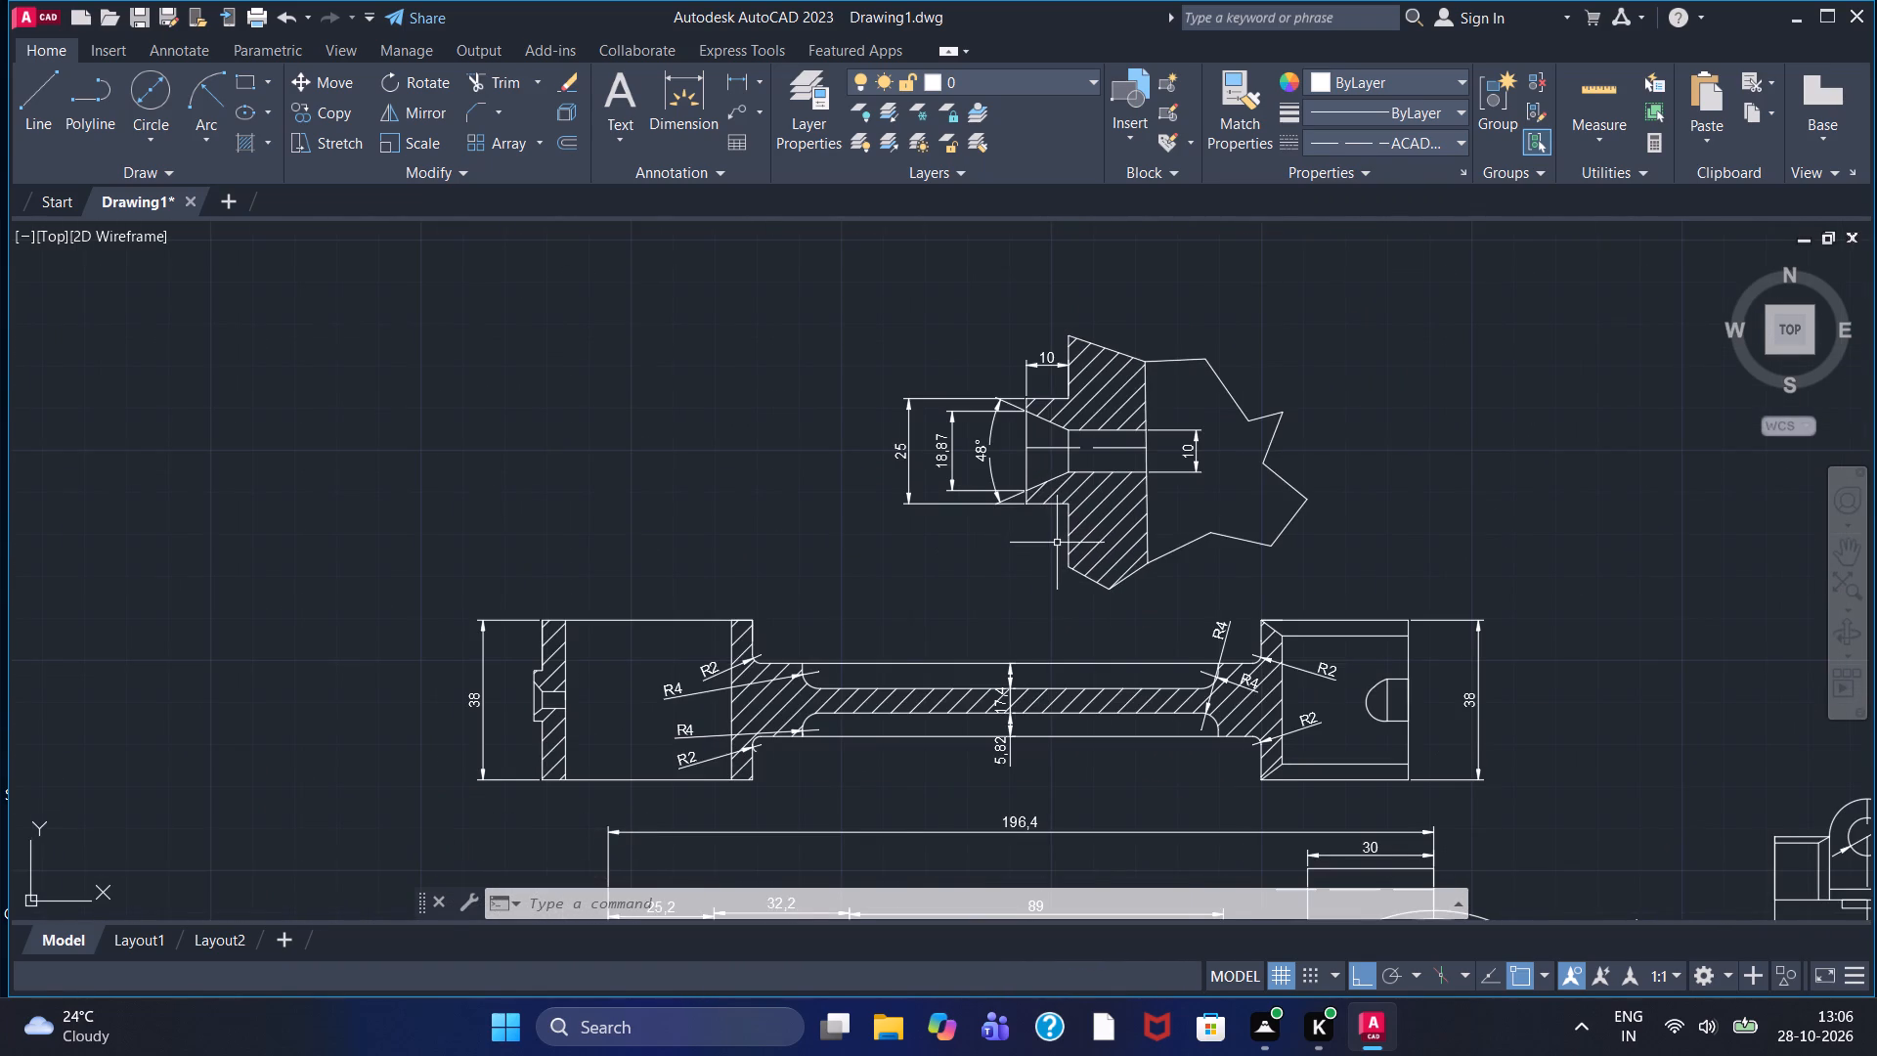
{"action": "scroll", "coordinate": [1057, 543], "scroll_direction": "down", "scroll_amount": 1}
{"action": "scroll", "coordinate": [1057, 545], "scroll_direction": "up", "scroll_amount": 1}
{"action": "middle_click_drag", "start_coordinate": [1009, 538], "coordinate": [916, 502]}
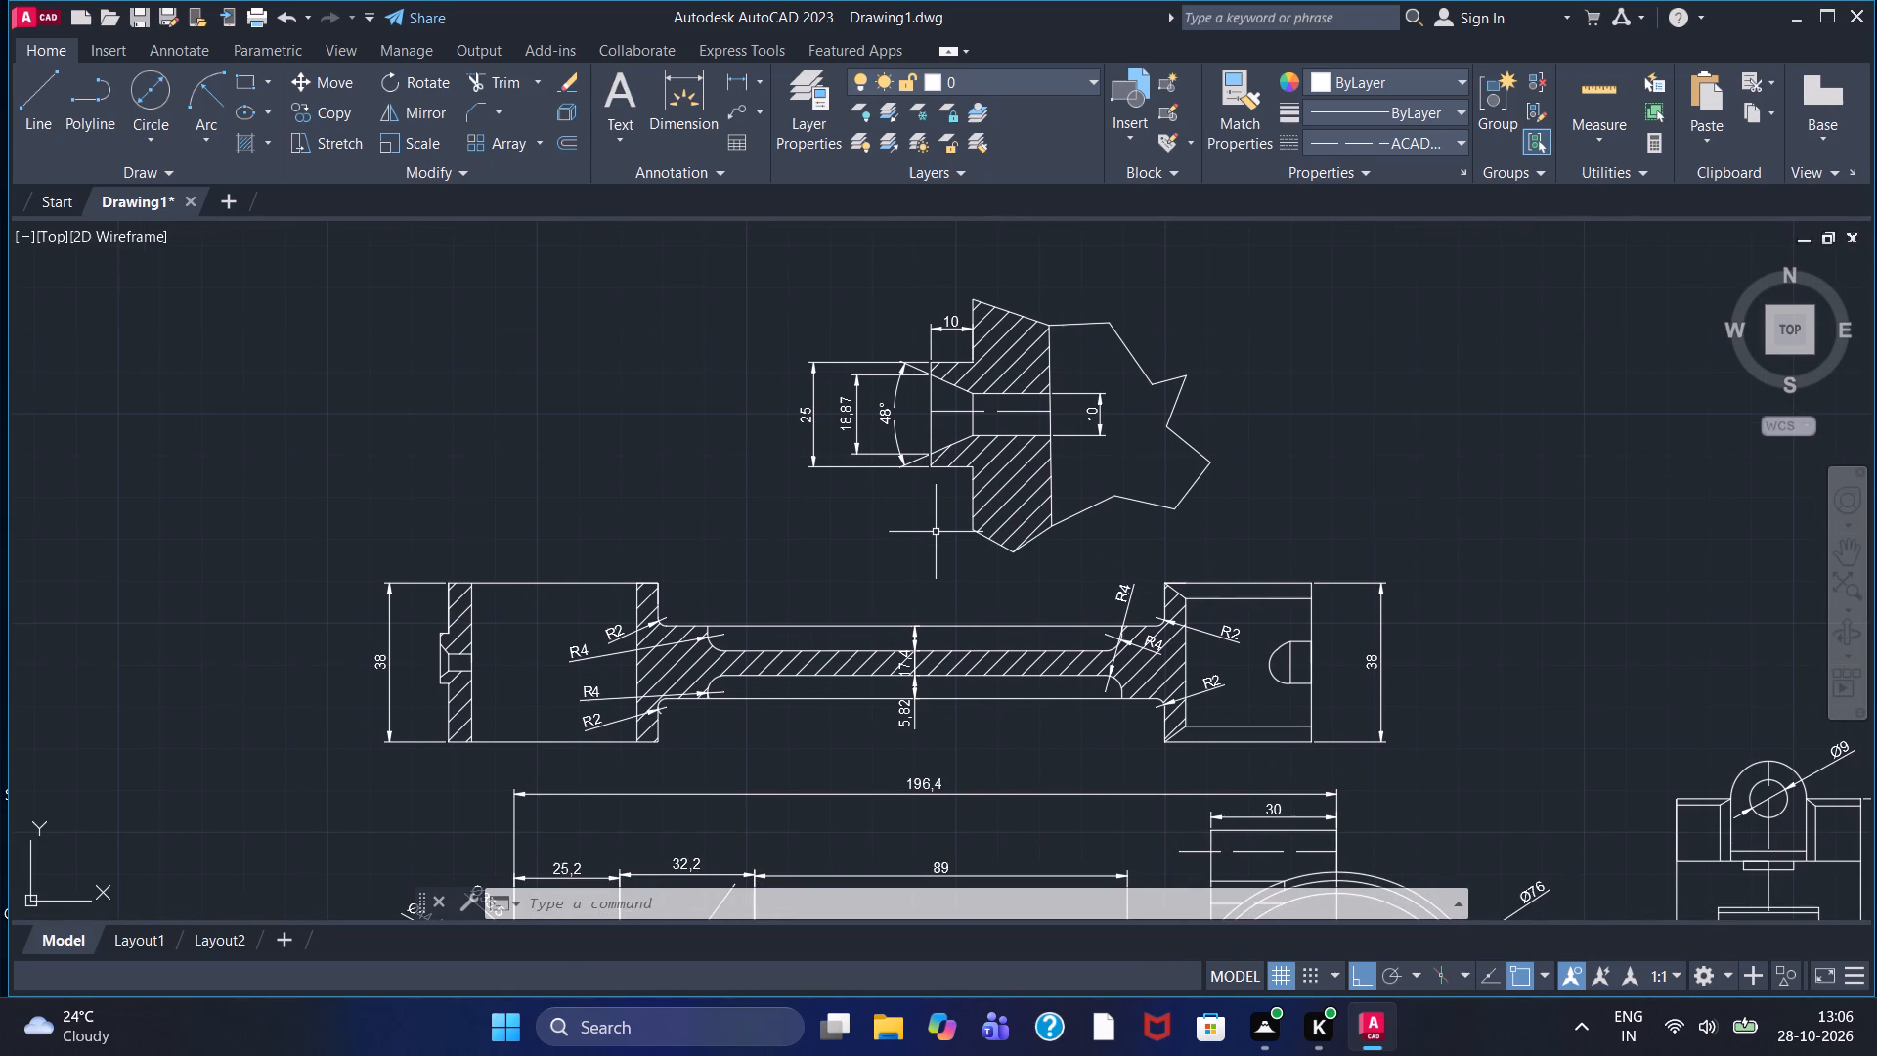
{"action": "scroll", "coordinate": [936, 532], "scroll_direction": "up", "scroll_amount": 1}
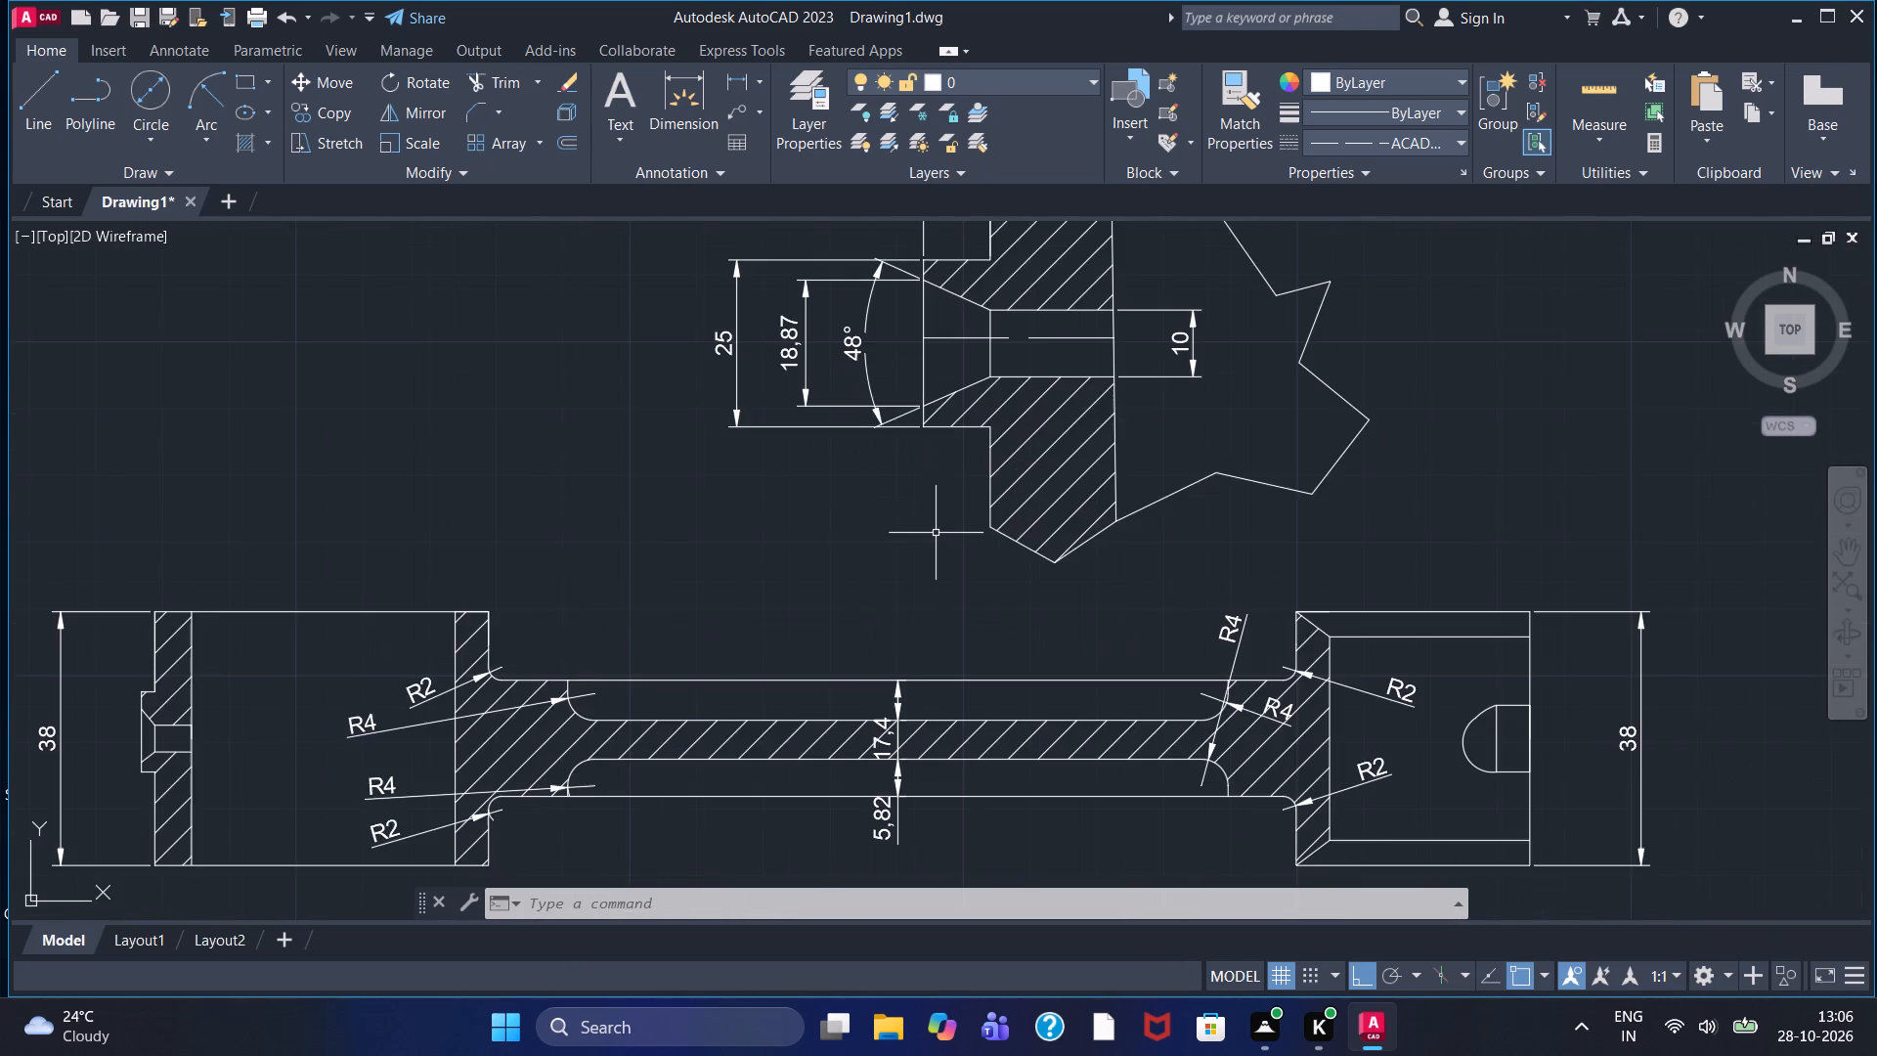
{"action": "scroll", "coordinate": [936, 534], "scroll_direction": "down", "scroll_amount": 1}
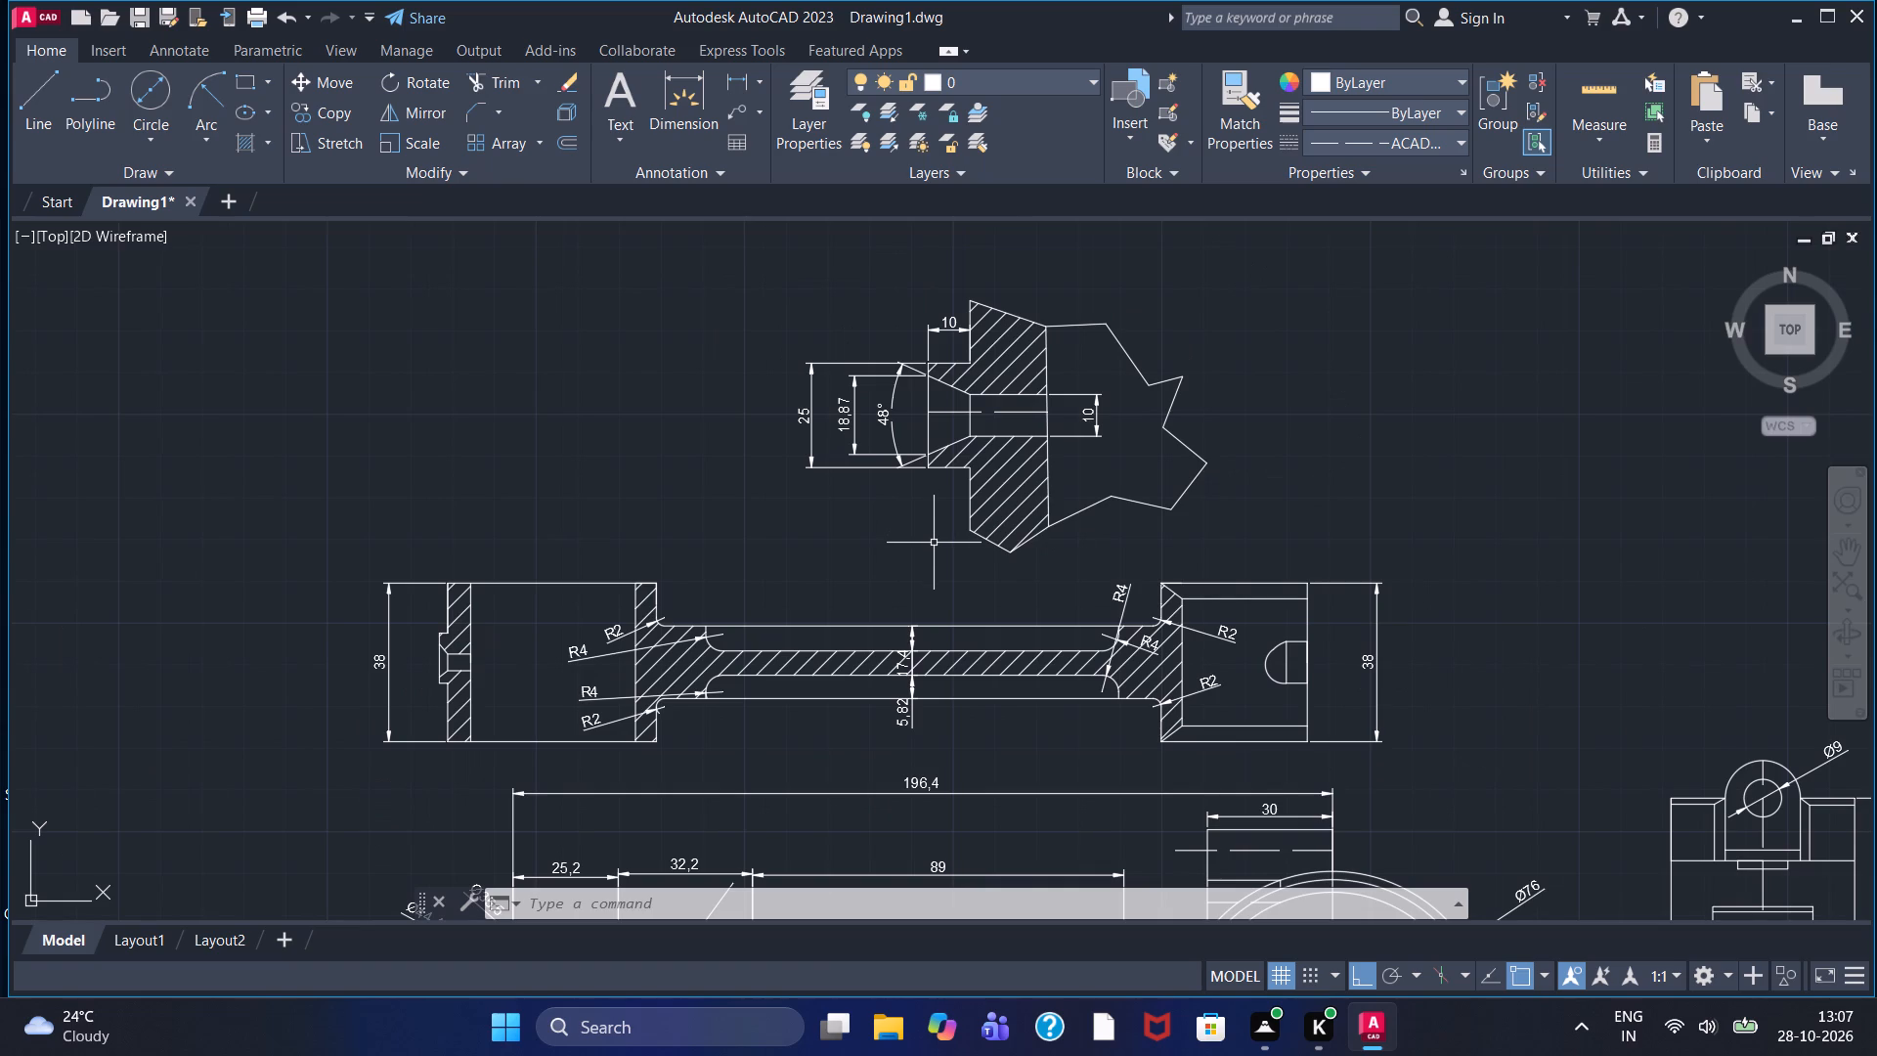
{"action": "scroll", "coordinate": [934, 543], "scroll_direction": "up", "scroll_amount": 1}
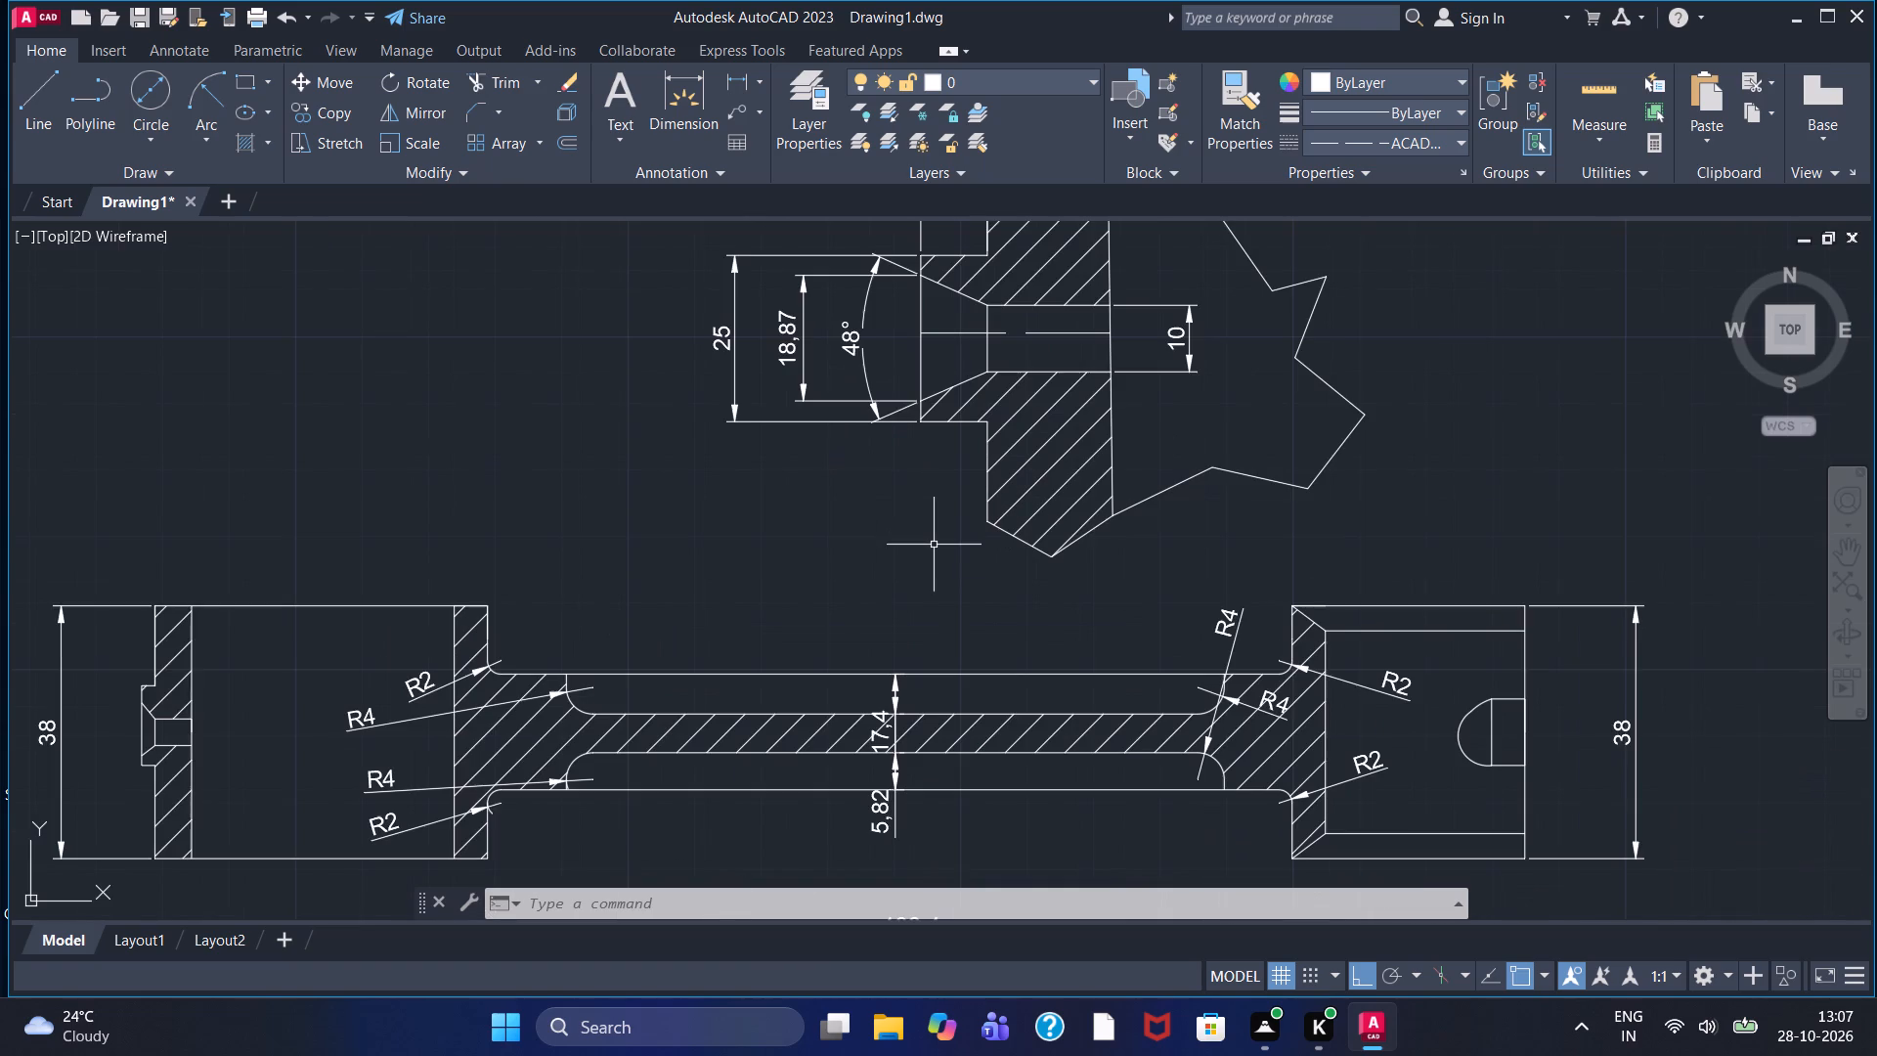
{"action": "scroll", "coordinate": [932, 550], "scroll_direction": "up", "scroll_amount": 1}
{"action": "scroll", "coordinate": [932, 550], "scroll_direction": "down", "scroll_amount": 1}
{"action": "middle_click_drag", "start_coordinate": [929, 557], "coordinate": [881, 614]}
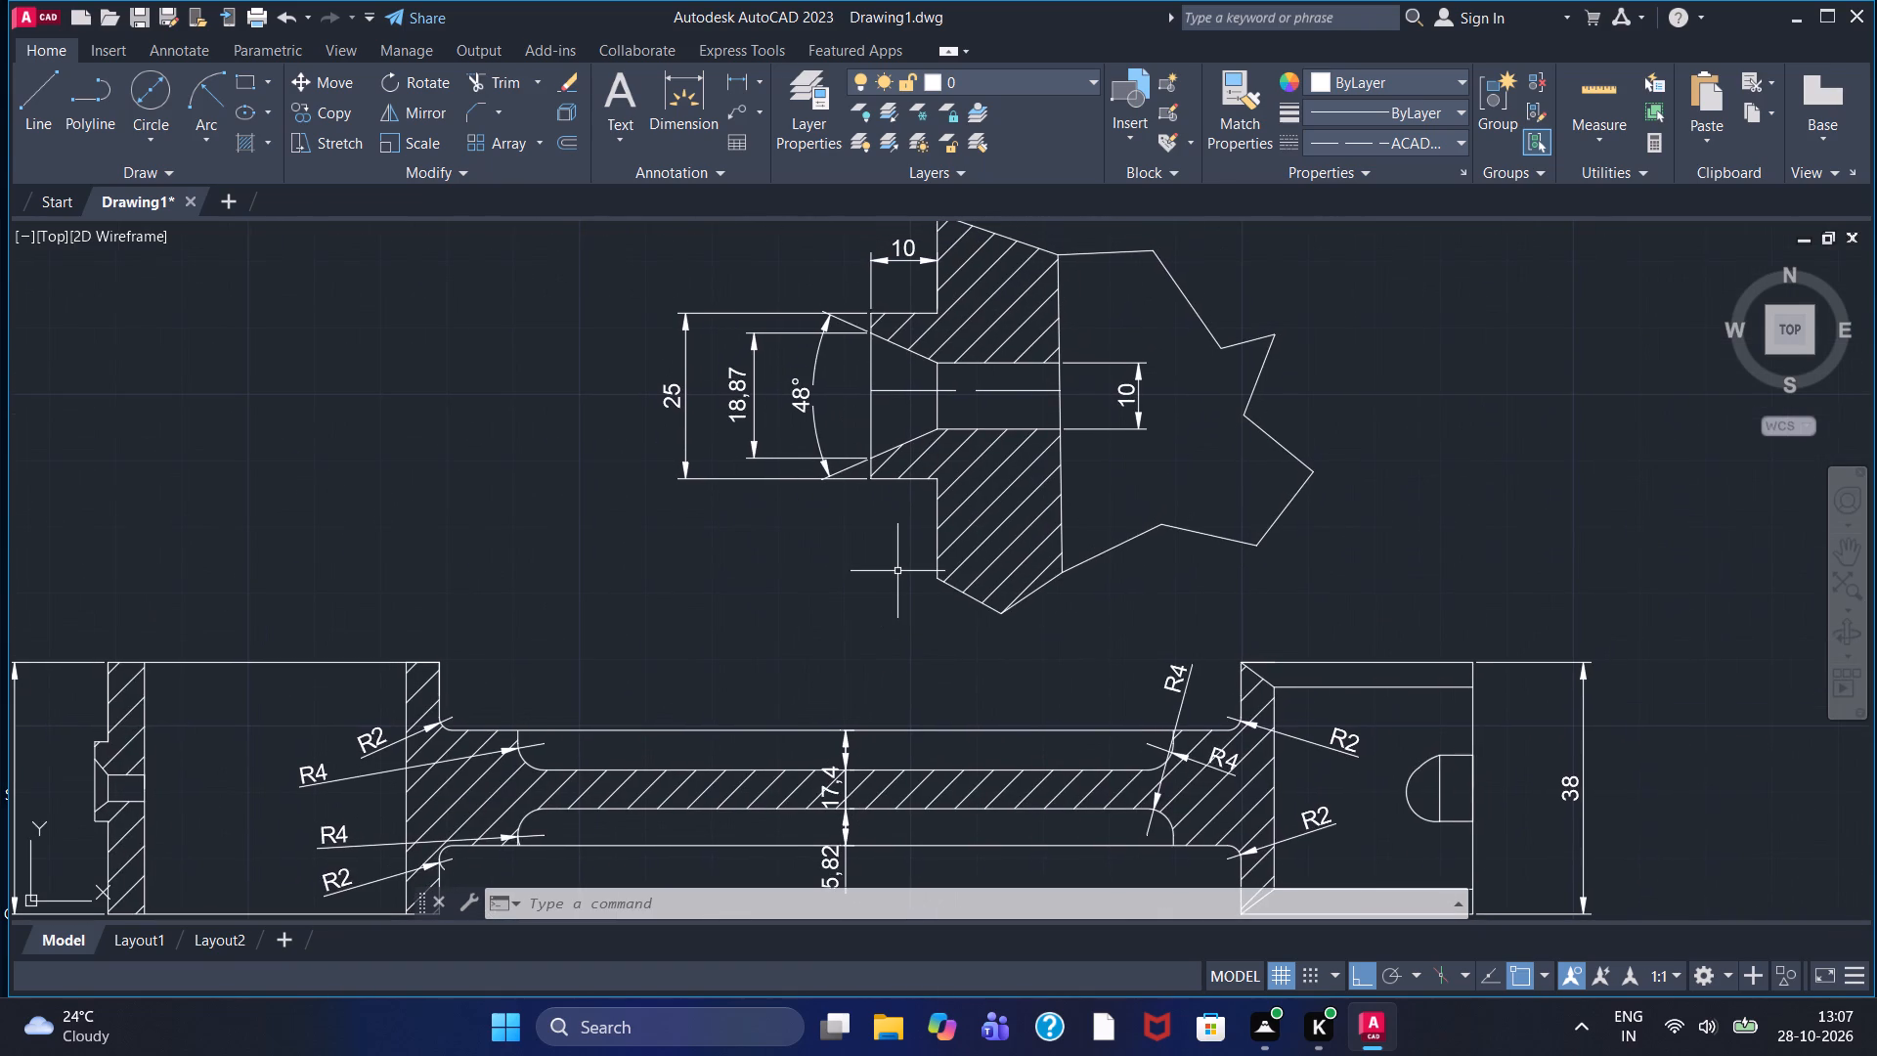
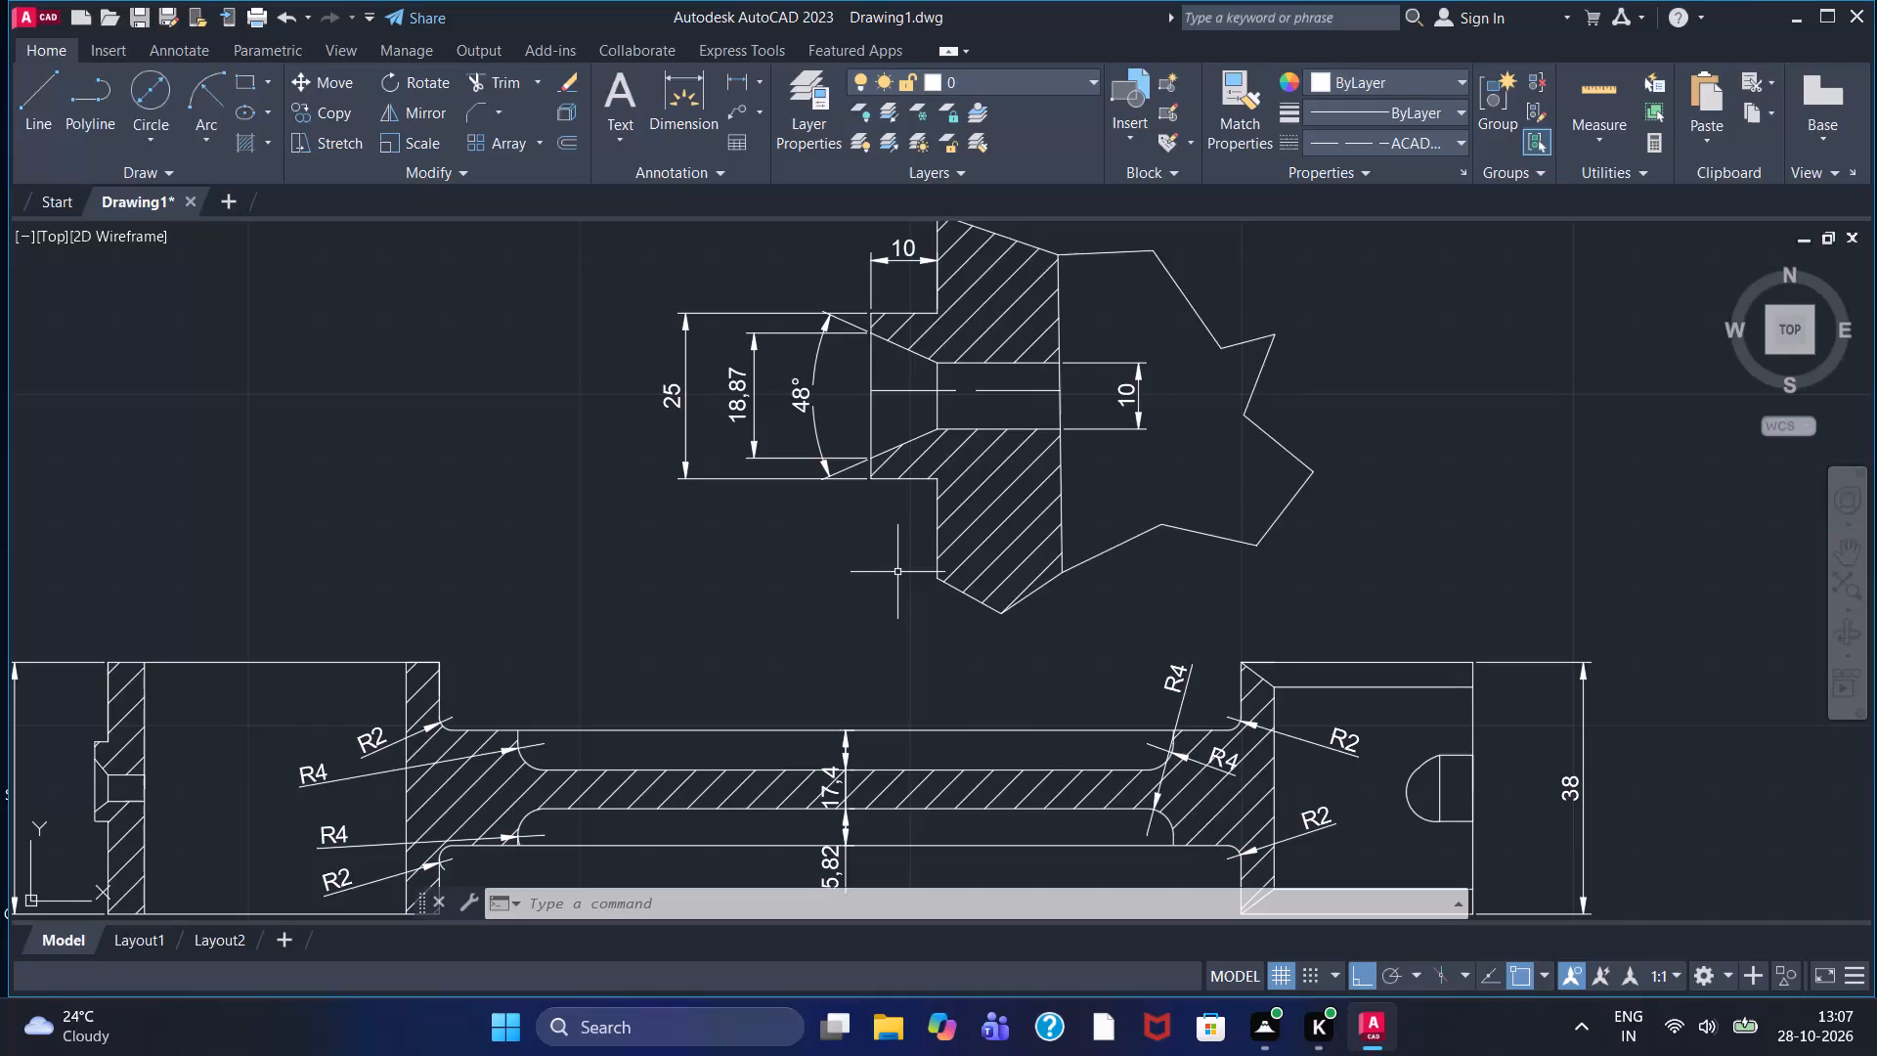
Examine the connecting rod's enlarged boss detail, section view, front view and side view.
{"action": "middle_click_drag", "start_coordinate": [895, 586], "coordinate": [884, 618]}
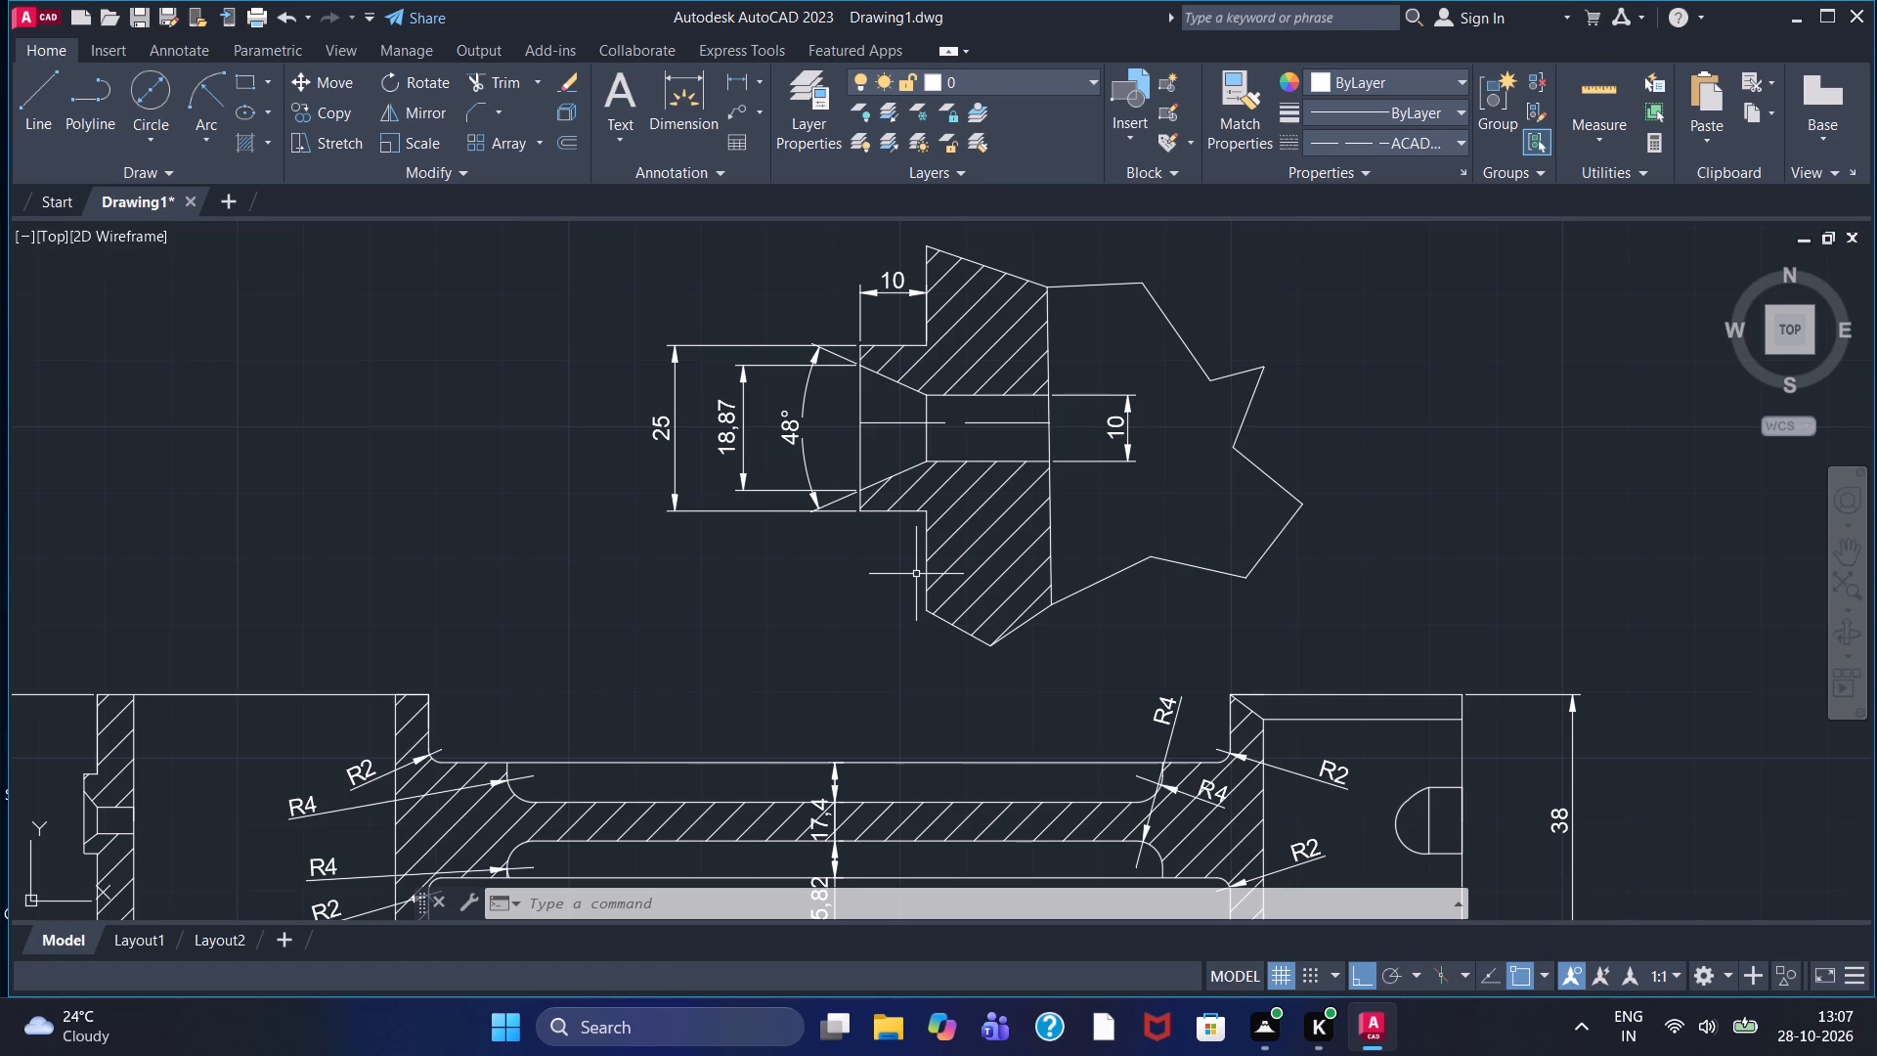
{"action": "scroll", "coordinate": [916, 575], "scroll_direction": "up", "scroll_amount": 1}
{"action": "middle_click_drag", "start_coordinate": [916, 575], "coordinate": [805, 672]}
{"action": "scroll", "coordinate": [1155, 513], "scroll_direction": "down", "scroll_amount": 1}
{"action": "middle_click_drag", "start_coordinate": [1231, 453], "coordinate": [1145, 475]}
{"action": "scroll", "coordinate": [1136, 479], "scroll_direction": "down", "scroll_amount": 2}
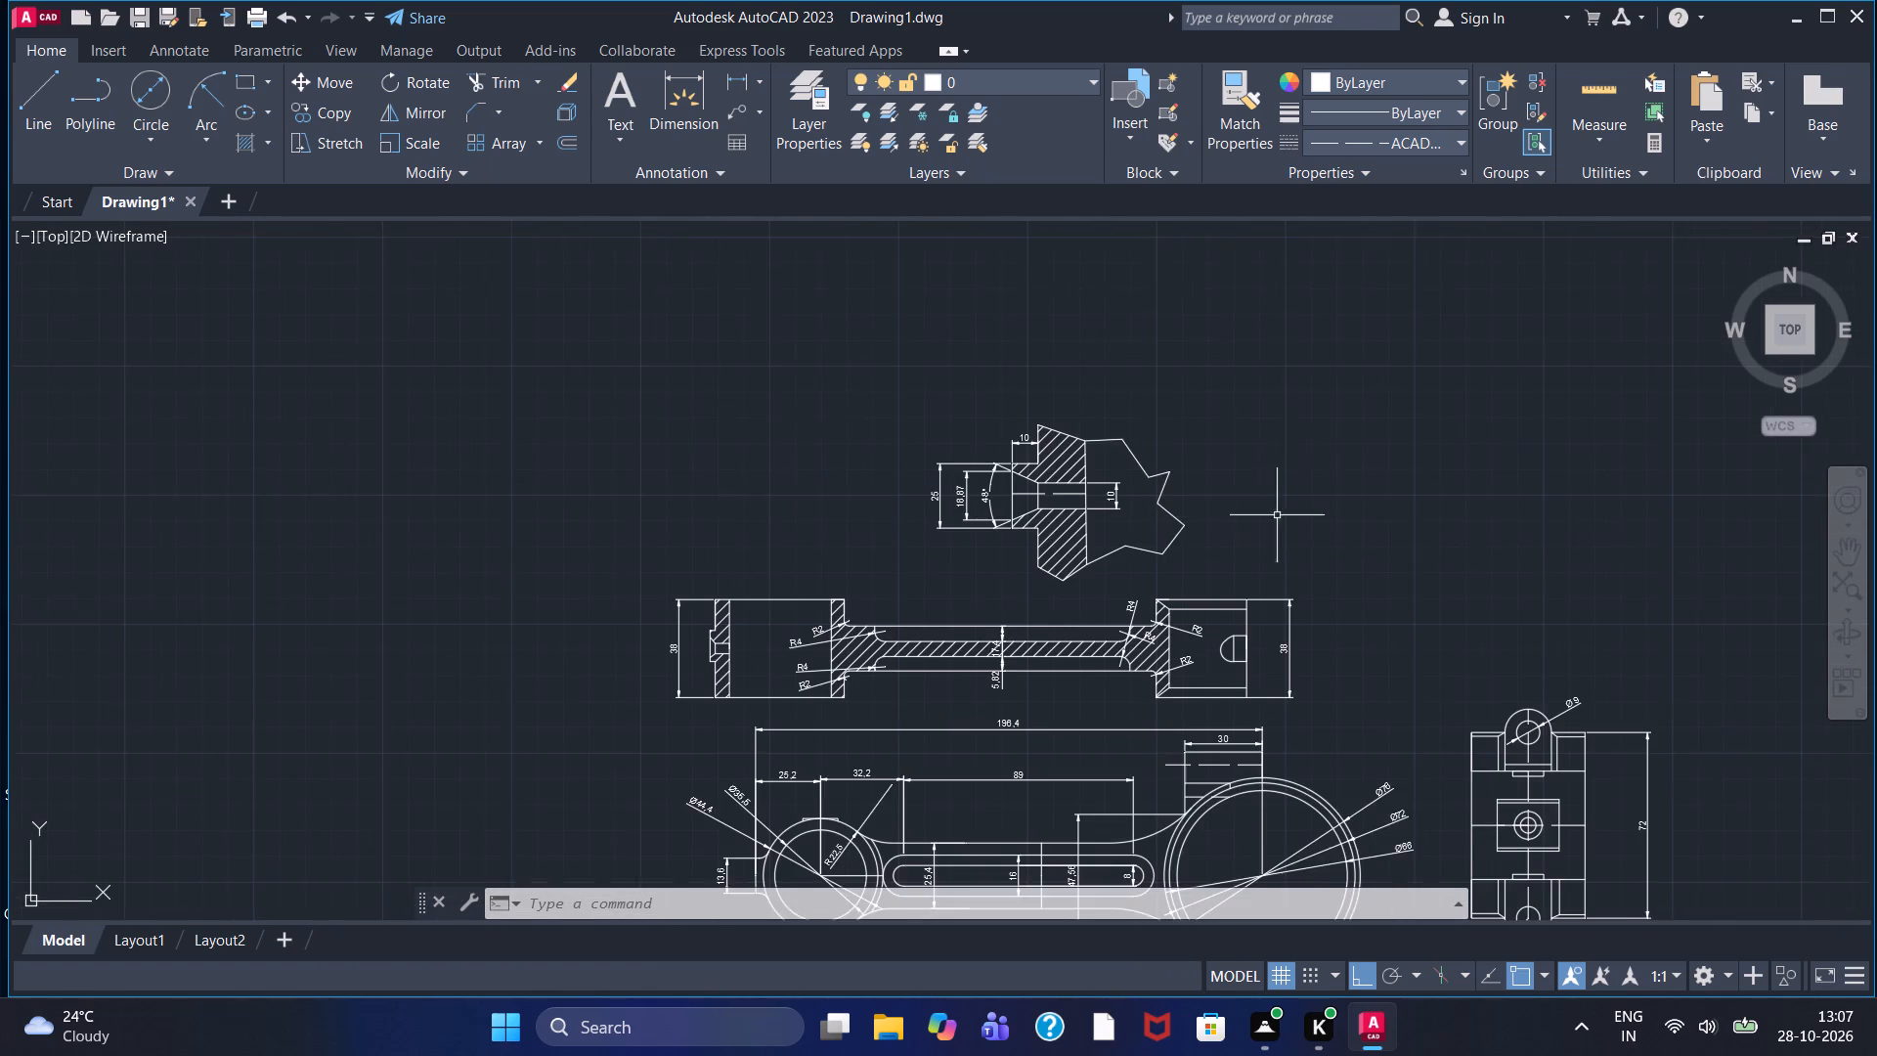
{"action": "middle_click_drag", "start_coordinate": [1278, 514], "coordinate": [1178, 402]}
{"action": "scroll", "coordinate": [1175, 397], "scroll_direction": "down", "scroll_amount": 1}
{"action": "middle_click_drag", "start_coordinate": [1177, 404], "coordinate": [1129, 446]}
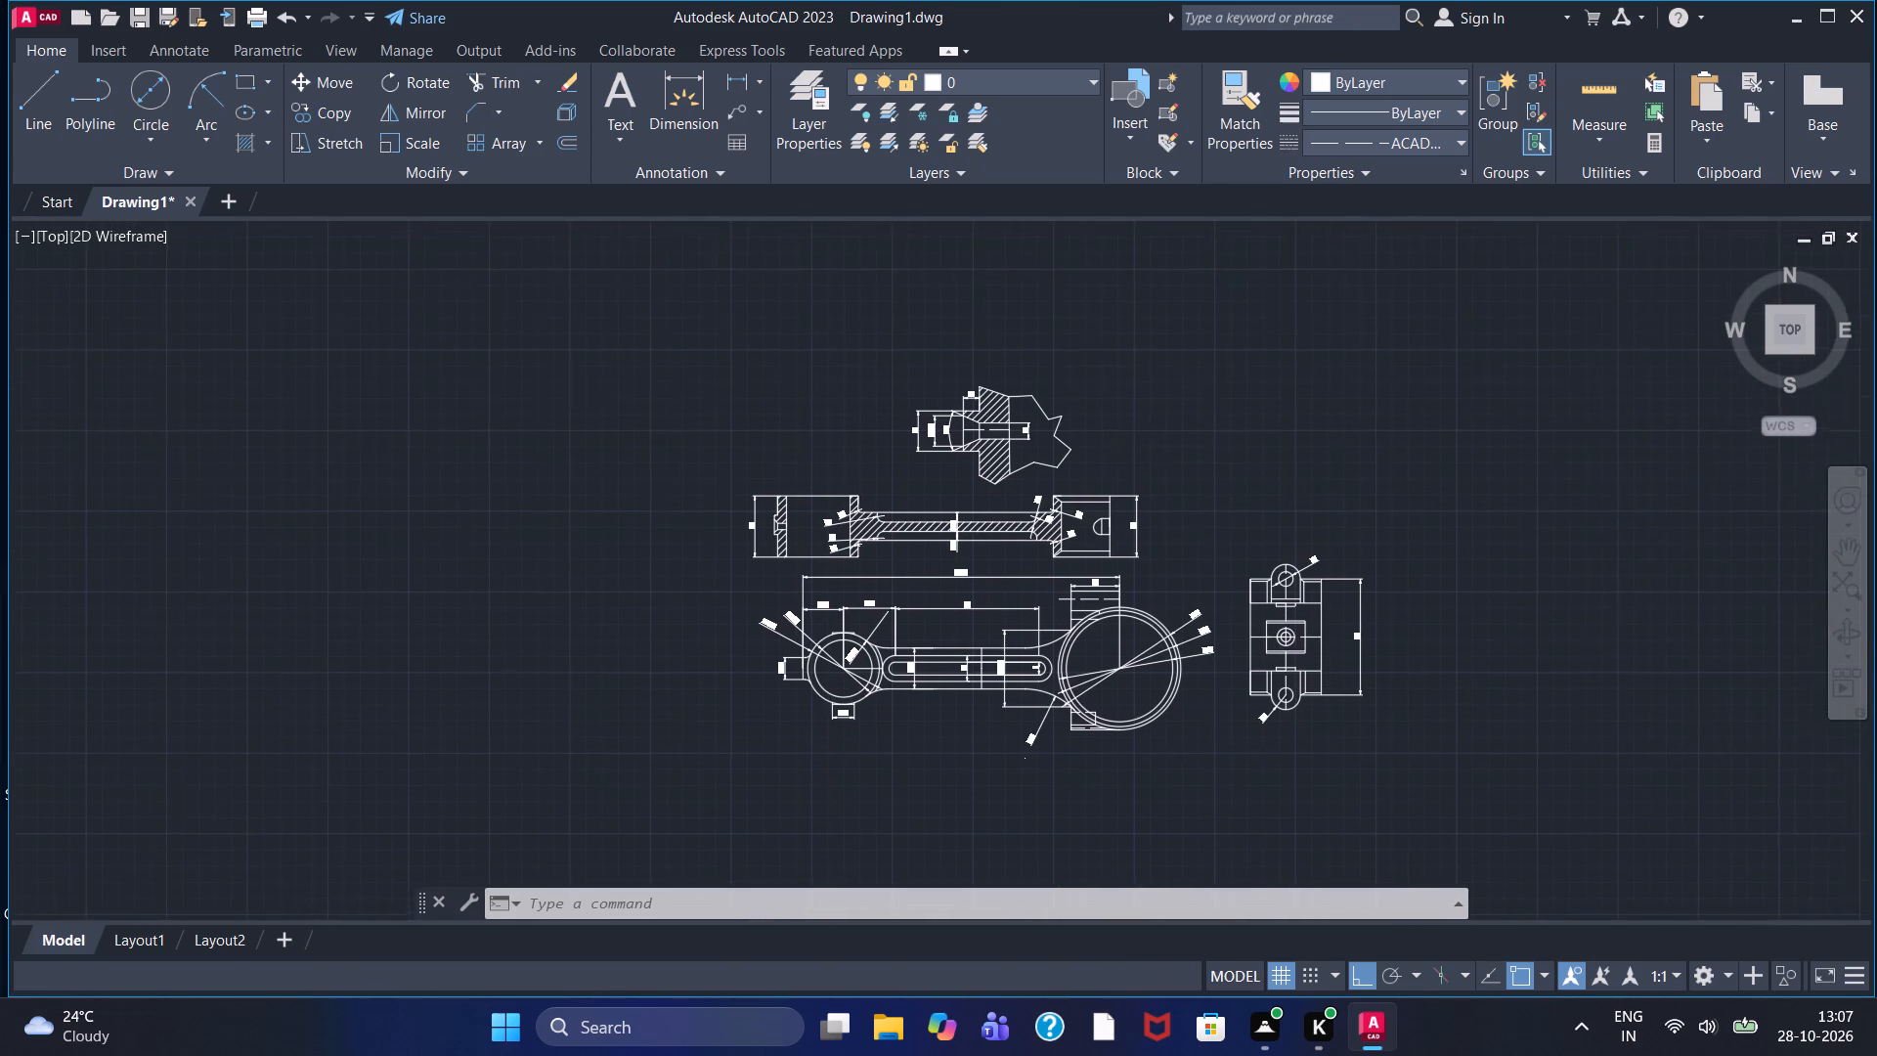
{"action": "scroll", "coordinate": [1124, 526], "scroll_direction": "up", "scroll_amount": 2}
{"action": "middle_click_drag", "start_coordinate": [1209, 553], "coordinate": [1186, 505]}
{"action": "scroll", "coordinate": [1186, 505], "scroll_direction": "down", "scroll_amount": 1}
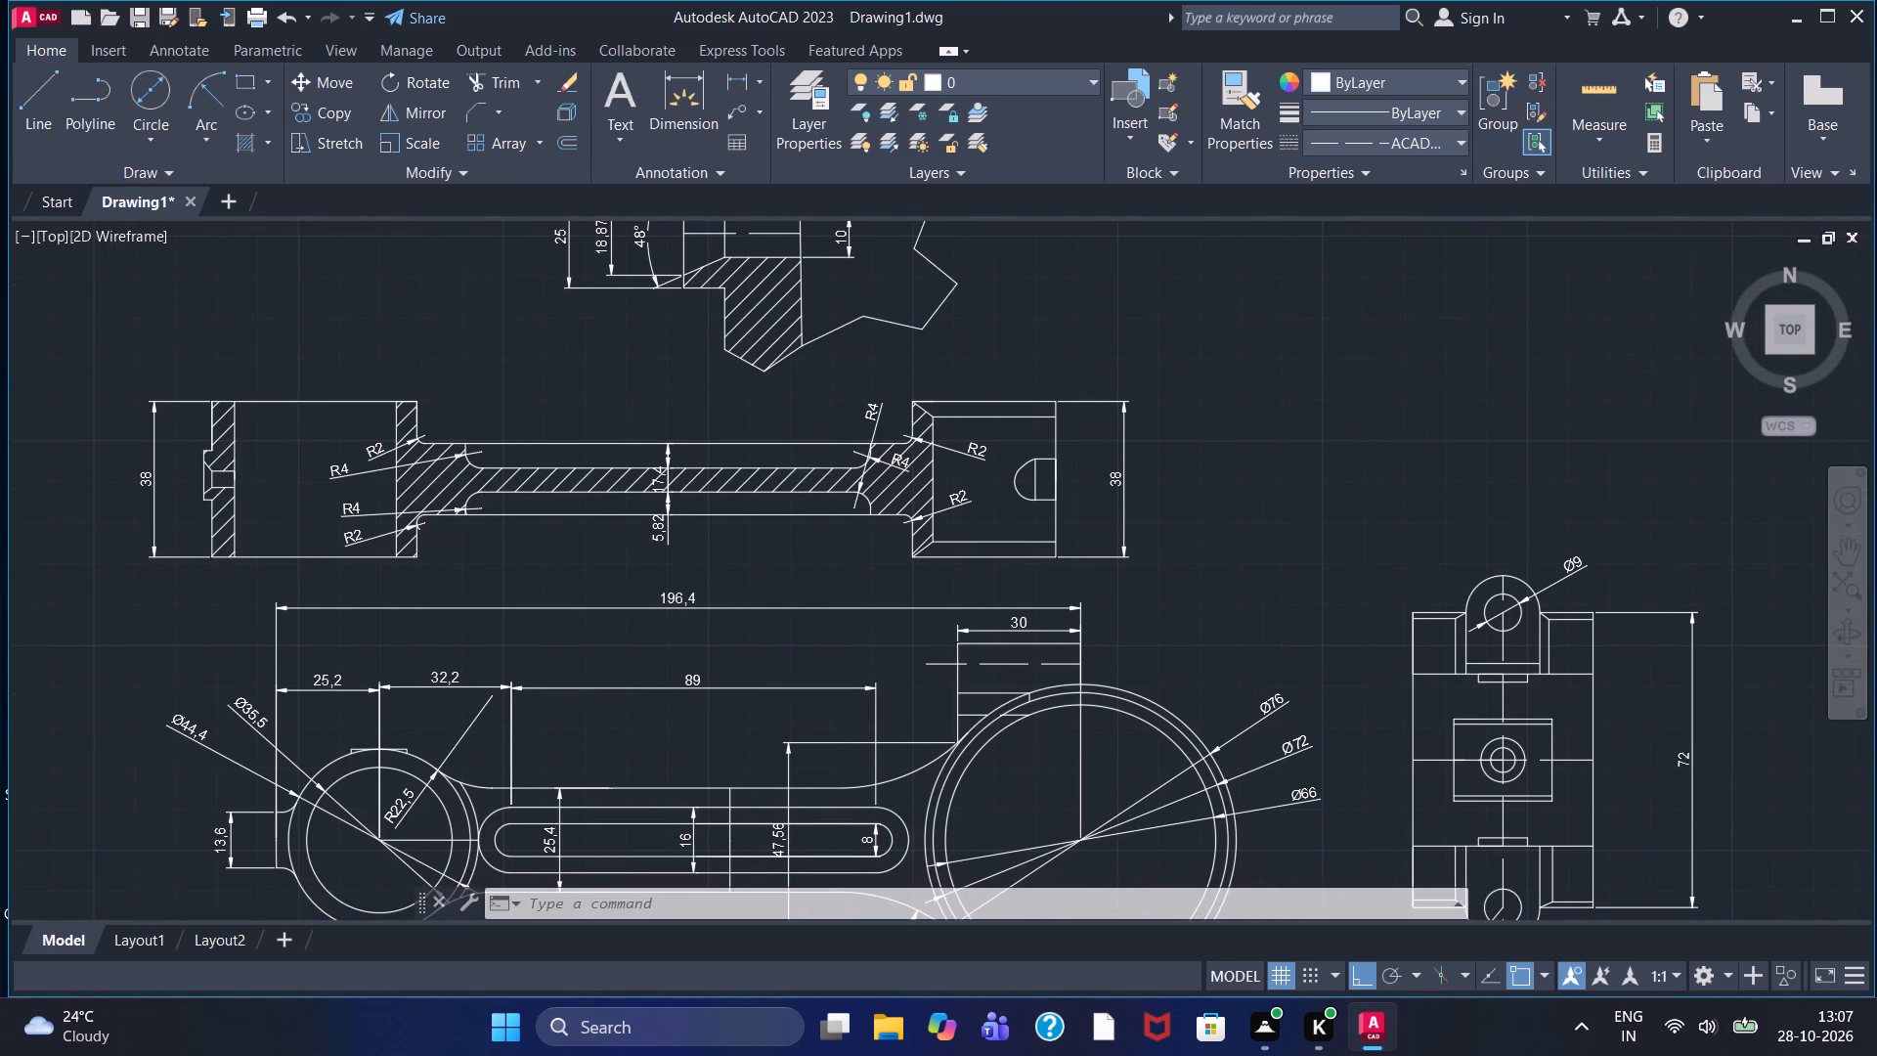
{"action": "scroll", "coordinate": [1208, 494], "scroll_direction": "down", "scroll_amount": 1}
{"action": "middle_click_drag", "start_coordinate": [1209, 494], "coordinate": [1171, 490]}
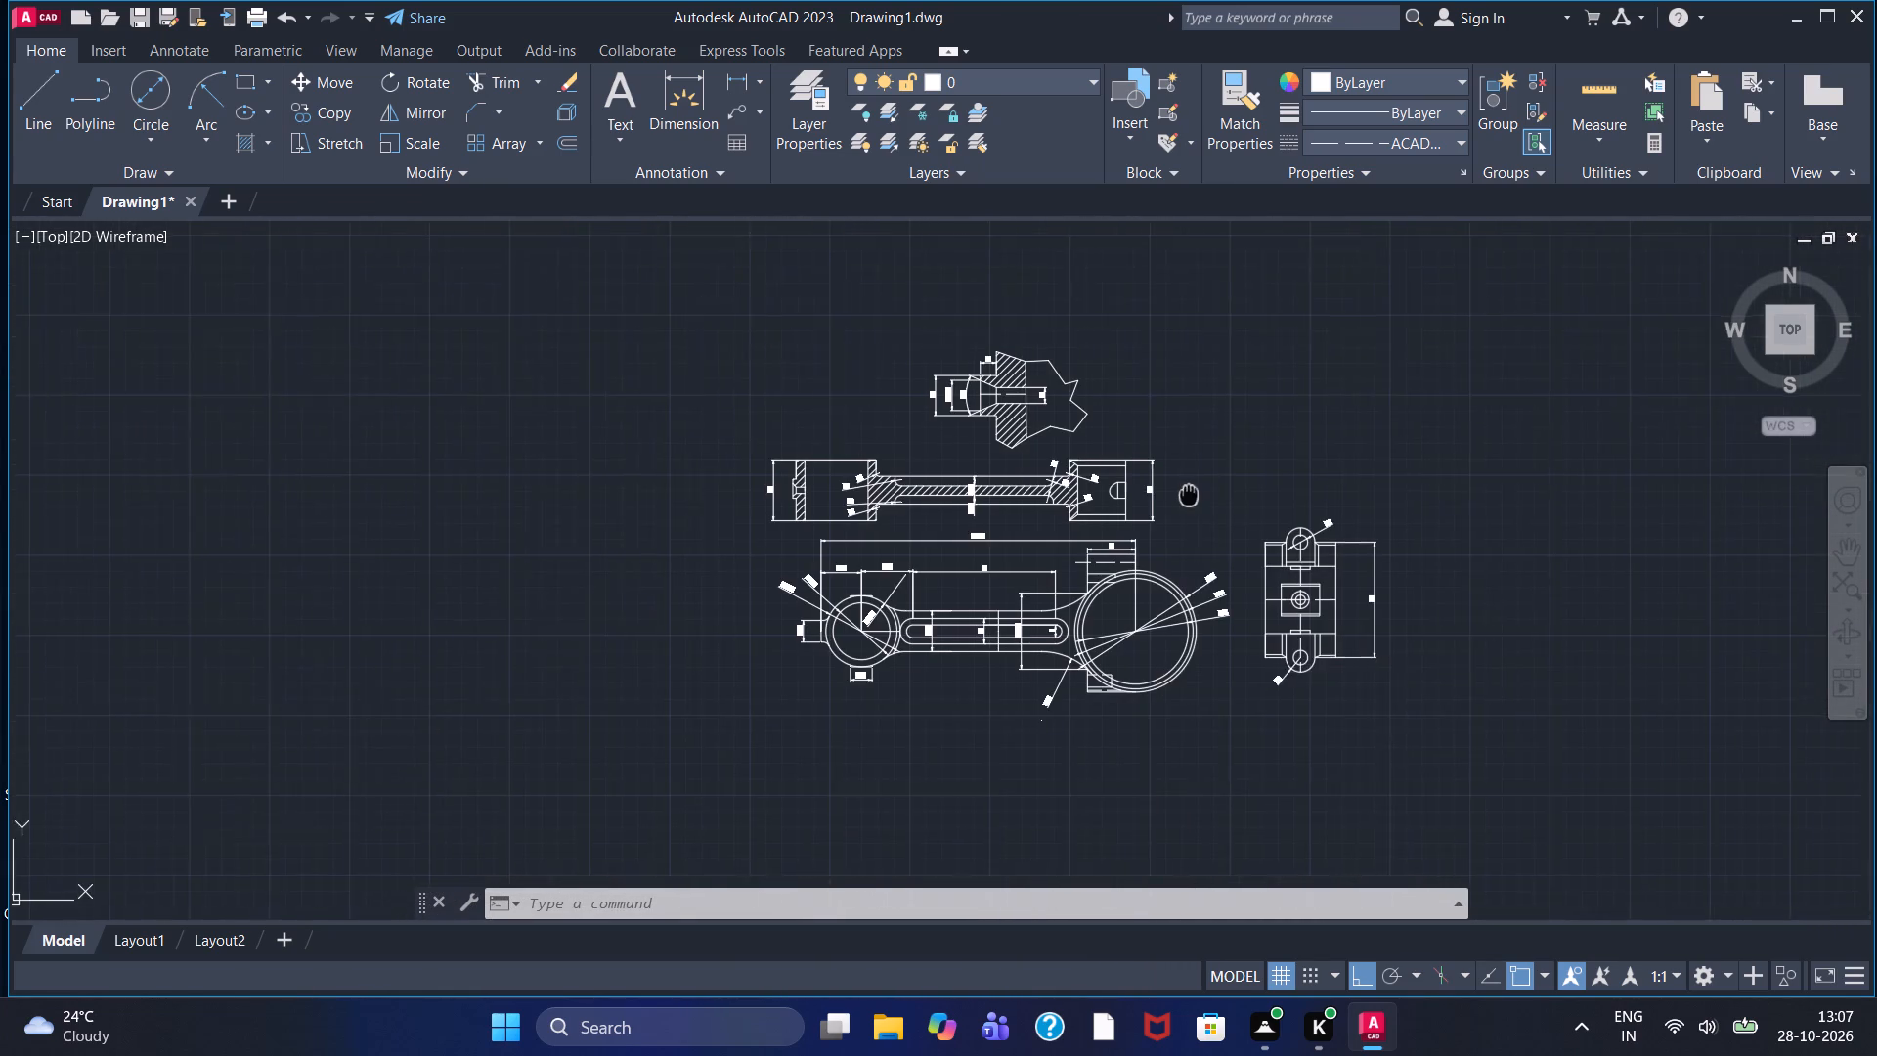
{"action": "middle_click_drag", "start_coordinate": [1171, 490], "coordinate": [1109, 486]}
{"action": "middle_click_drag", "start_coordinate": [1151, 479], "coordinate": [1132, 482]}
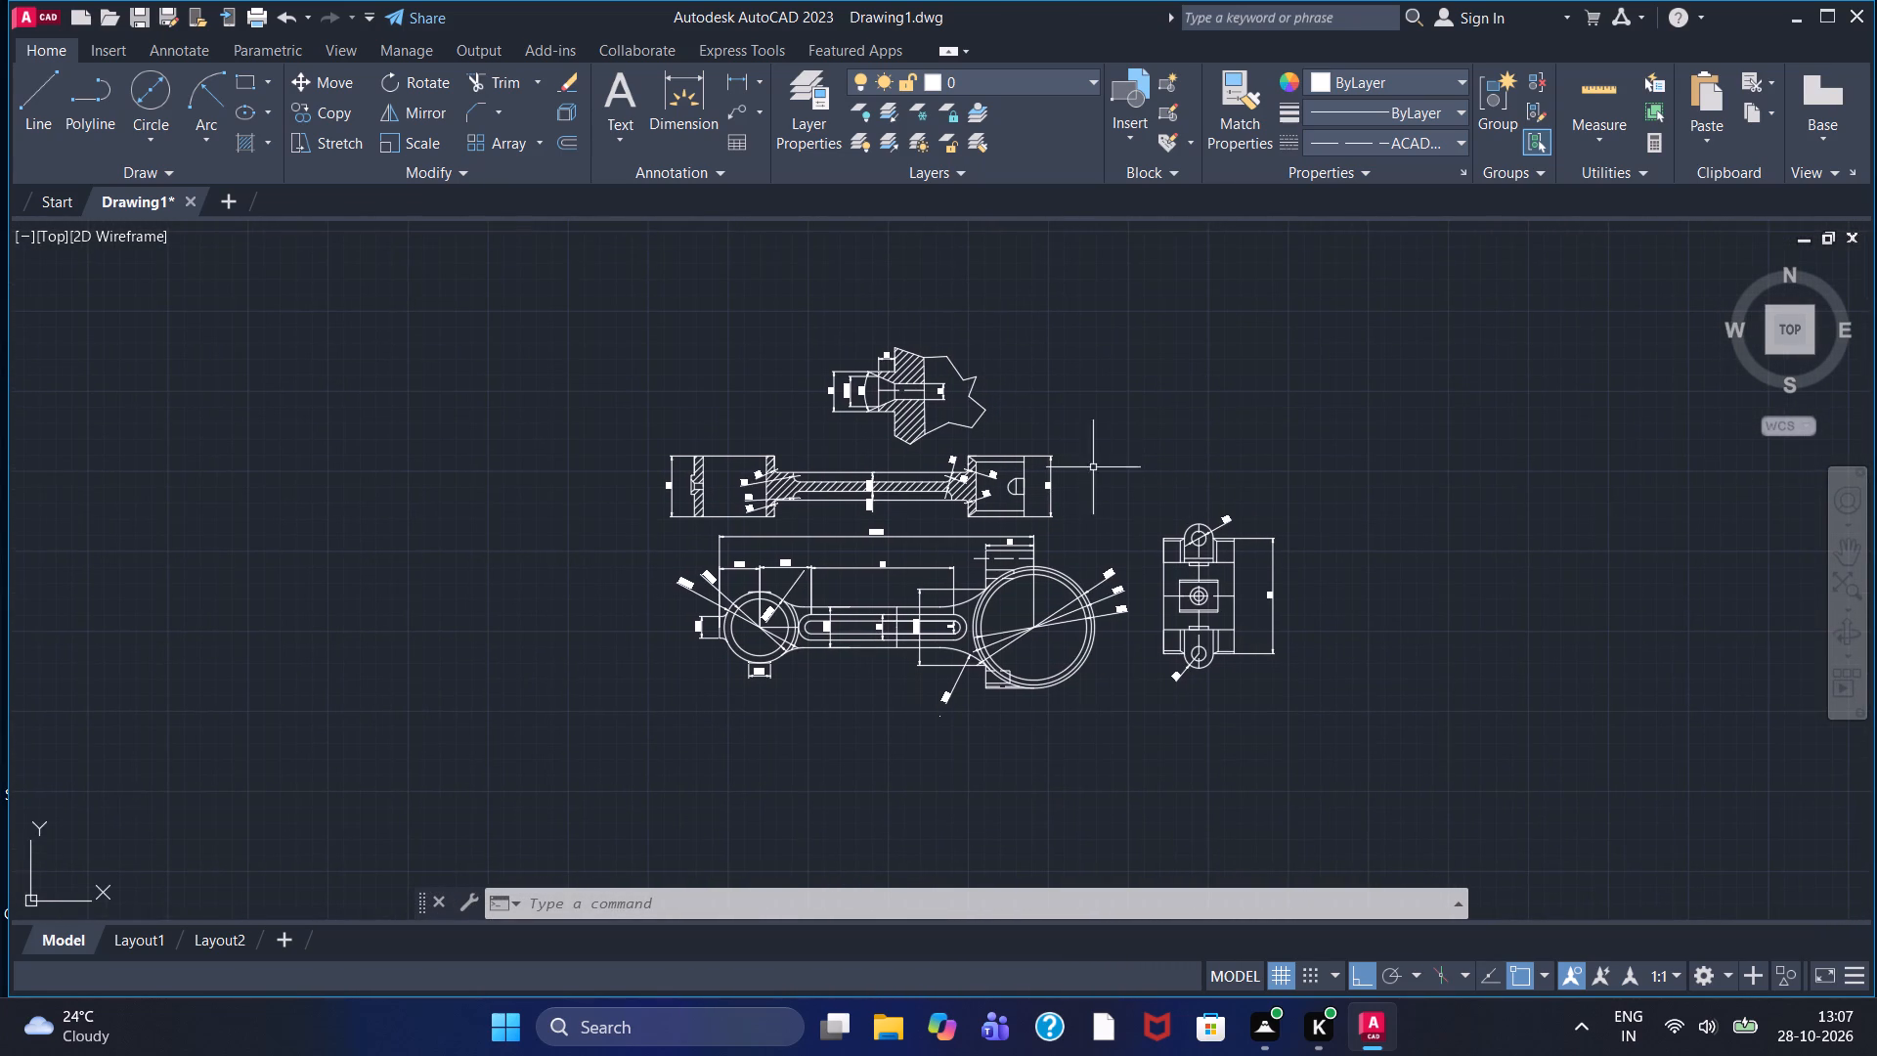
{"action": "scroll", "coordinate": [1093, 467], "scroll_direction": "up", "scroll_amount": 2}
{"action": "scroll", "coordinate": [1131, 480], "scroll_direction": "down", "scroll_amount": 1}
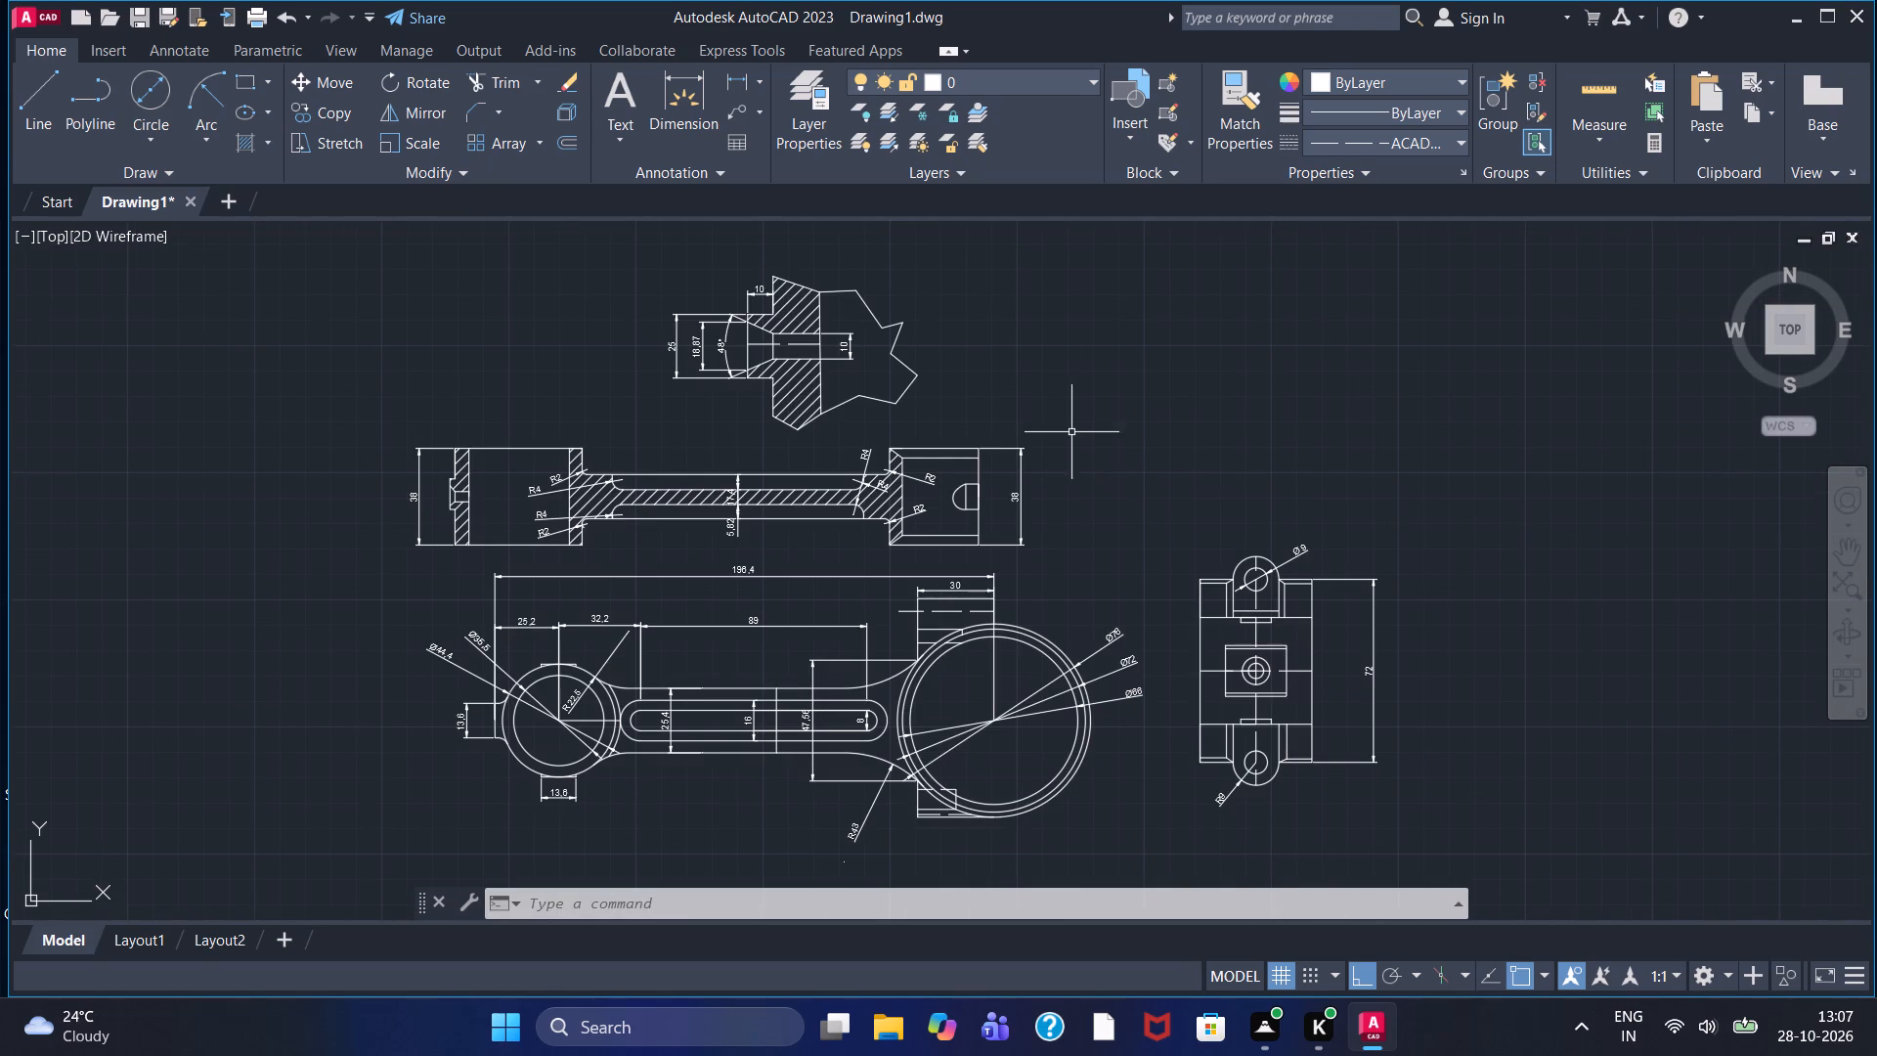
{"action": "middle_click_drag", "start_coordinate": [1069, 423], "coordinate": [1043, 397]}
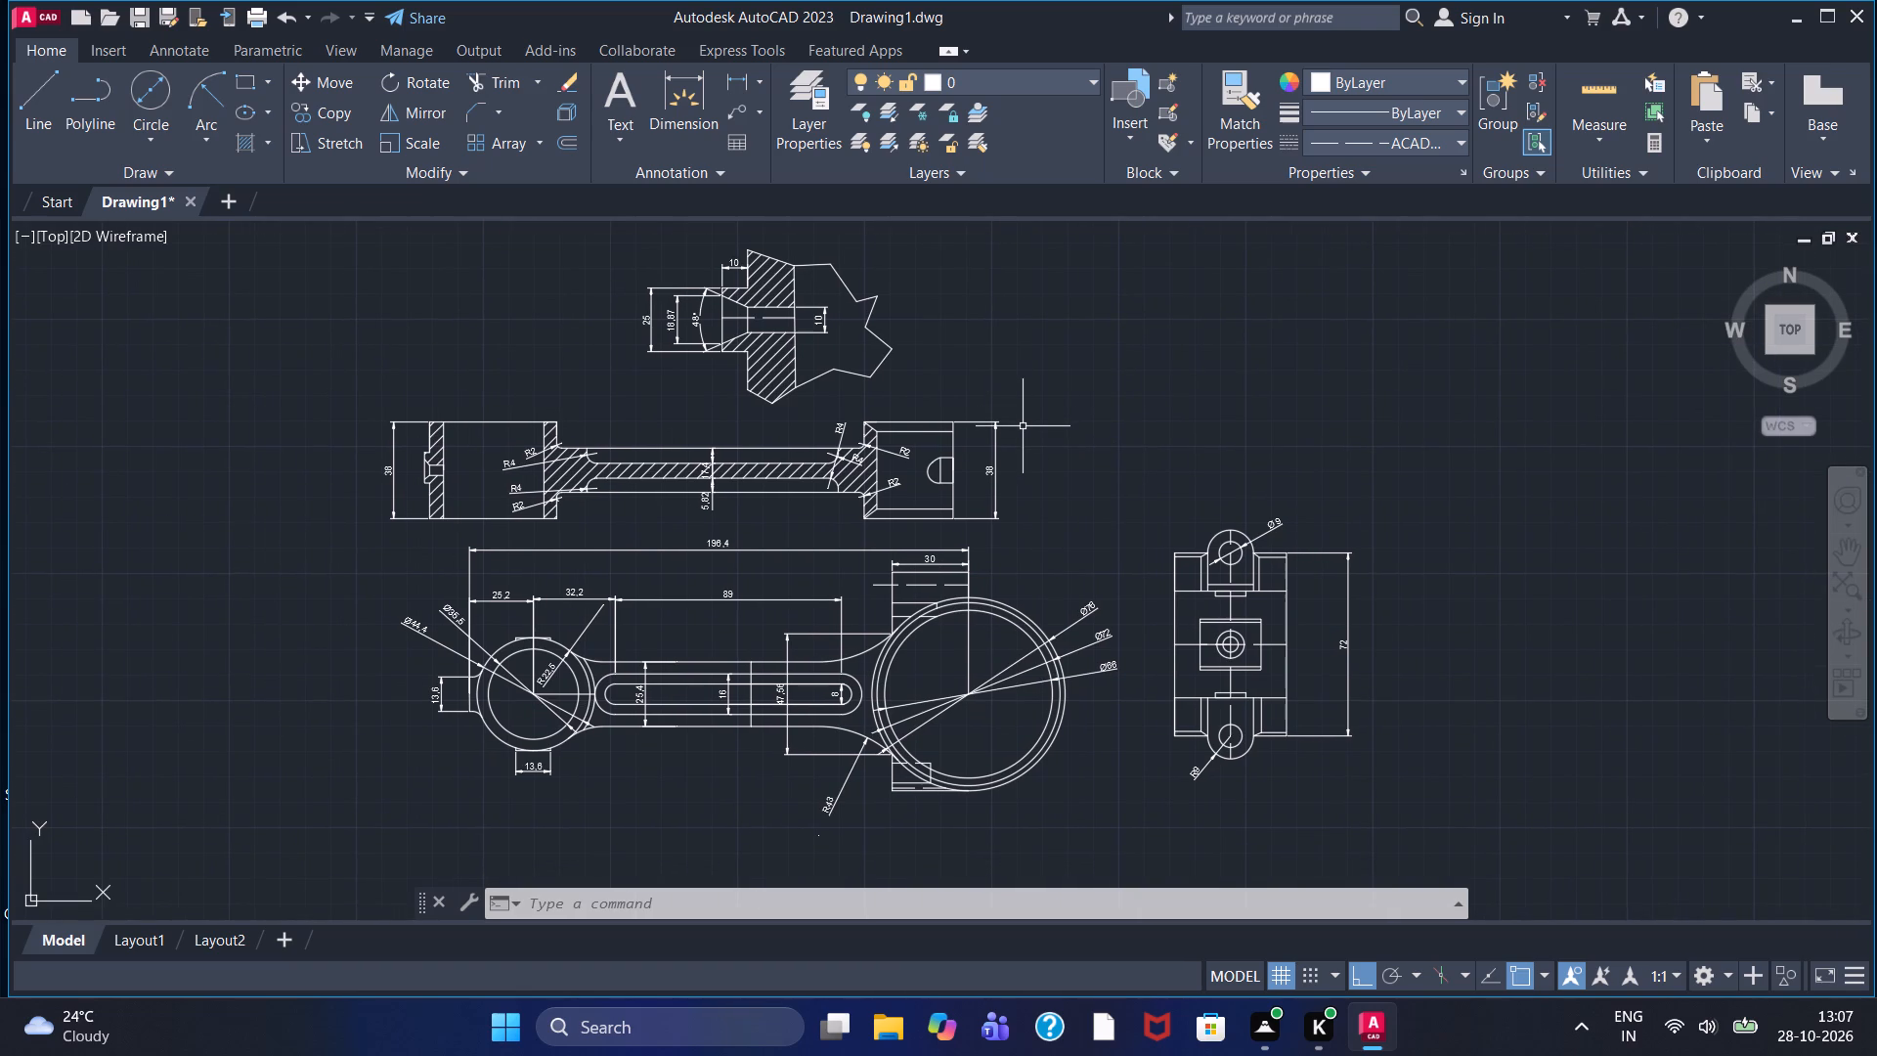
{"action": "scroll", "coordinate": [1023, 426], "scroll_direction": "up", "scroll_amount": 1}
{"action": "scroll", "coordinate": [1023, 426], "scroll_direction": "down", "scroll_amount": 2}
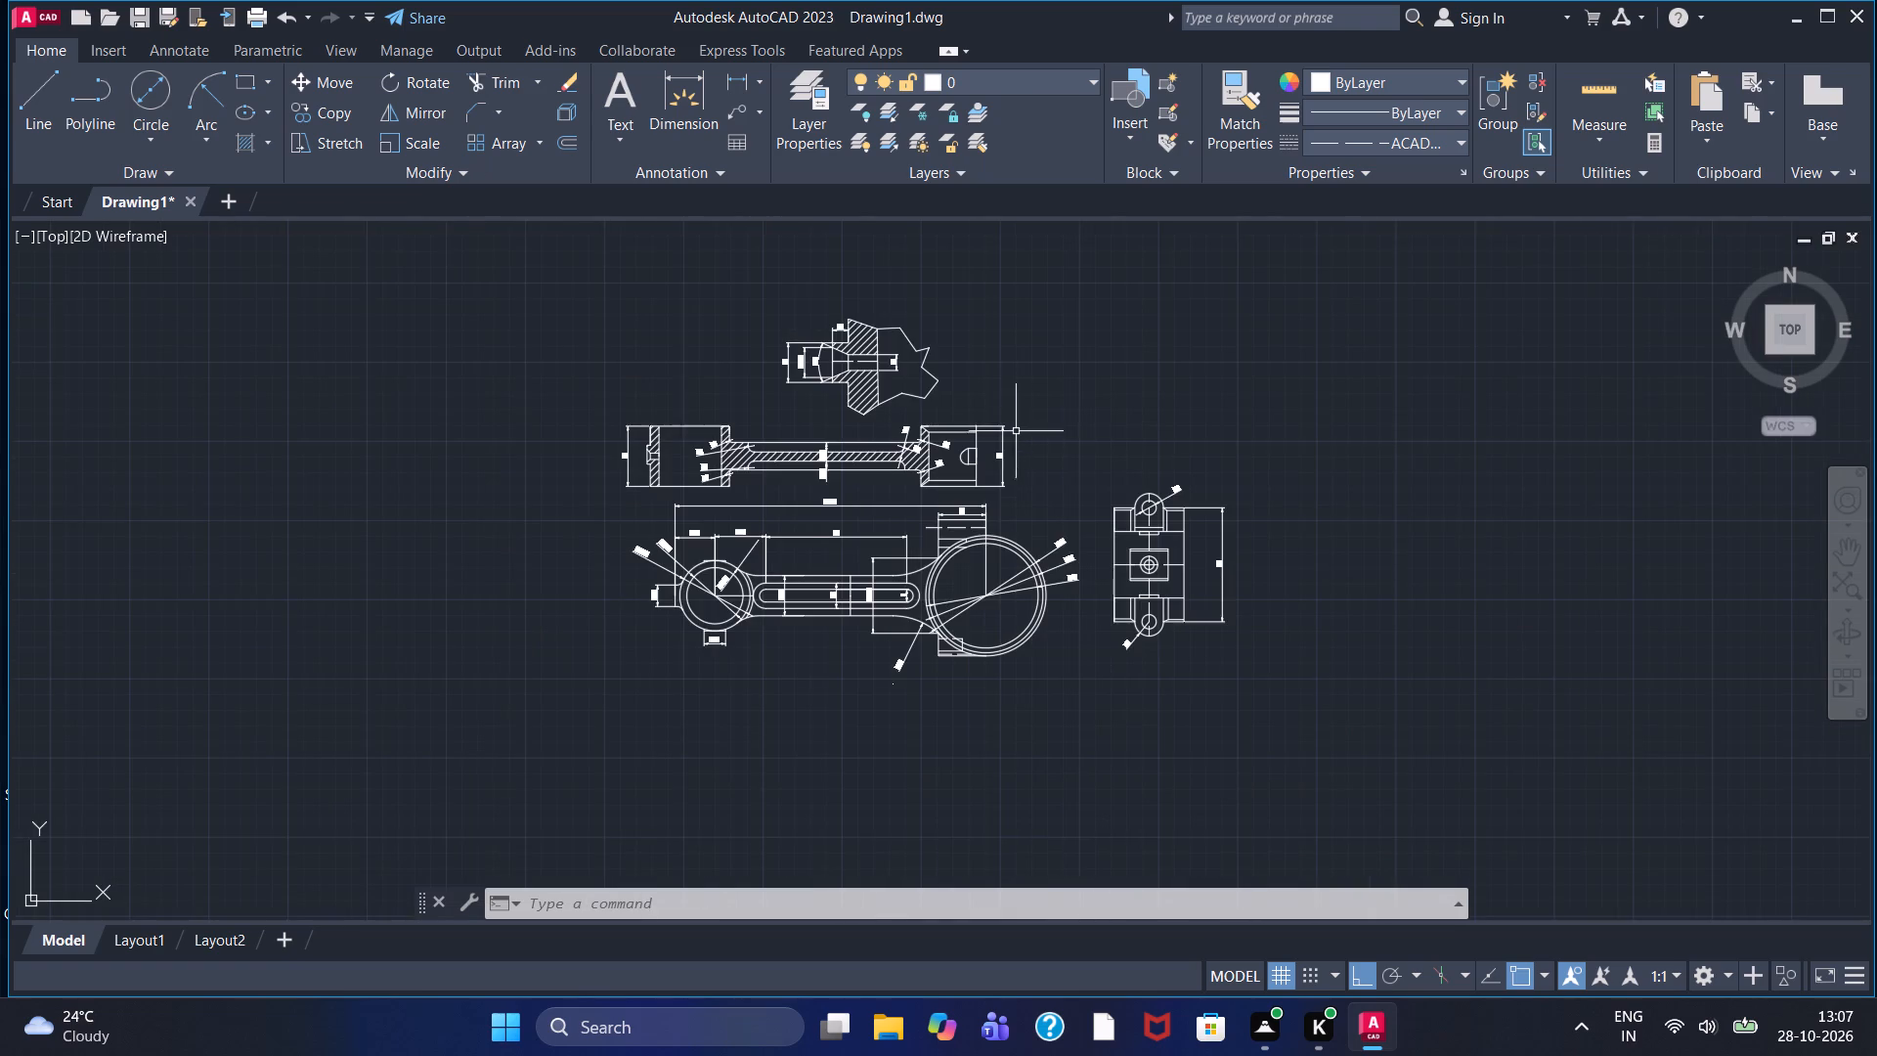
{"action": "scroll", "coordinate": [982, 330], "scroll_direction": "up", "scroll_amount": 1}
{"action": "middle_click_drag", "start_coordinate": [982, 330], "coordinate": [1047, 269]}
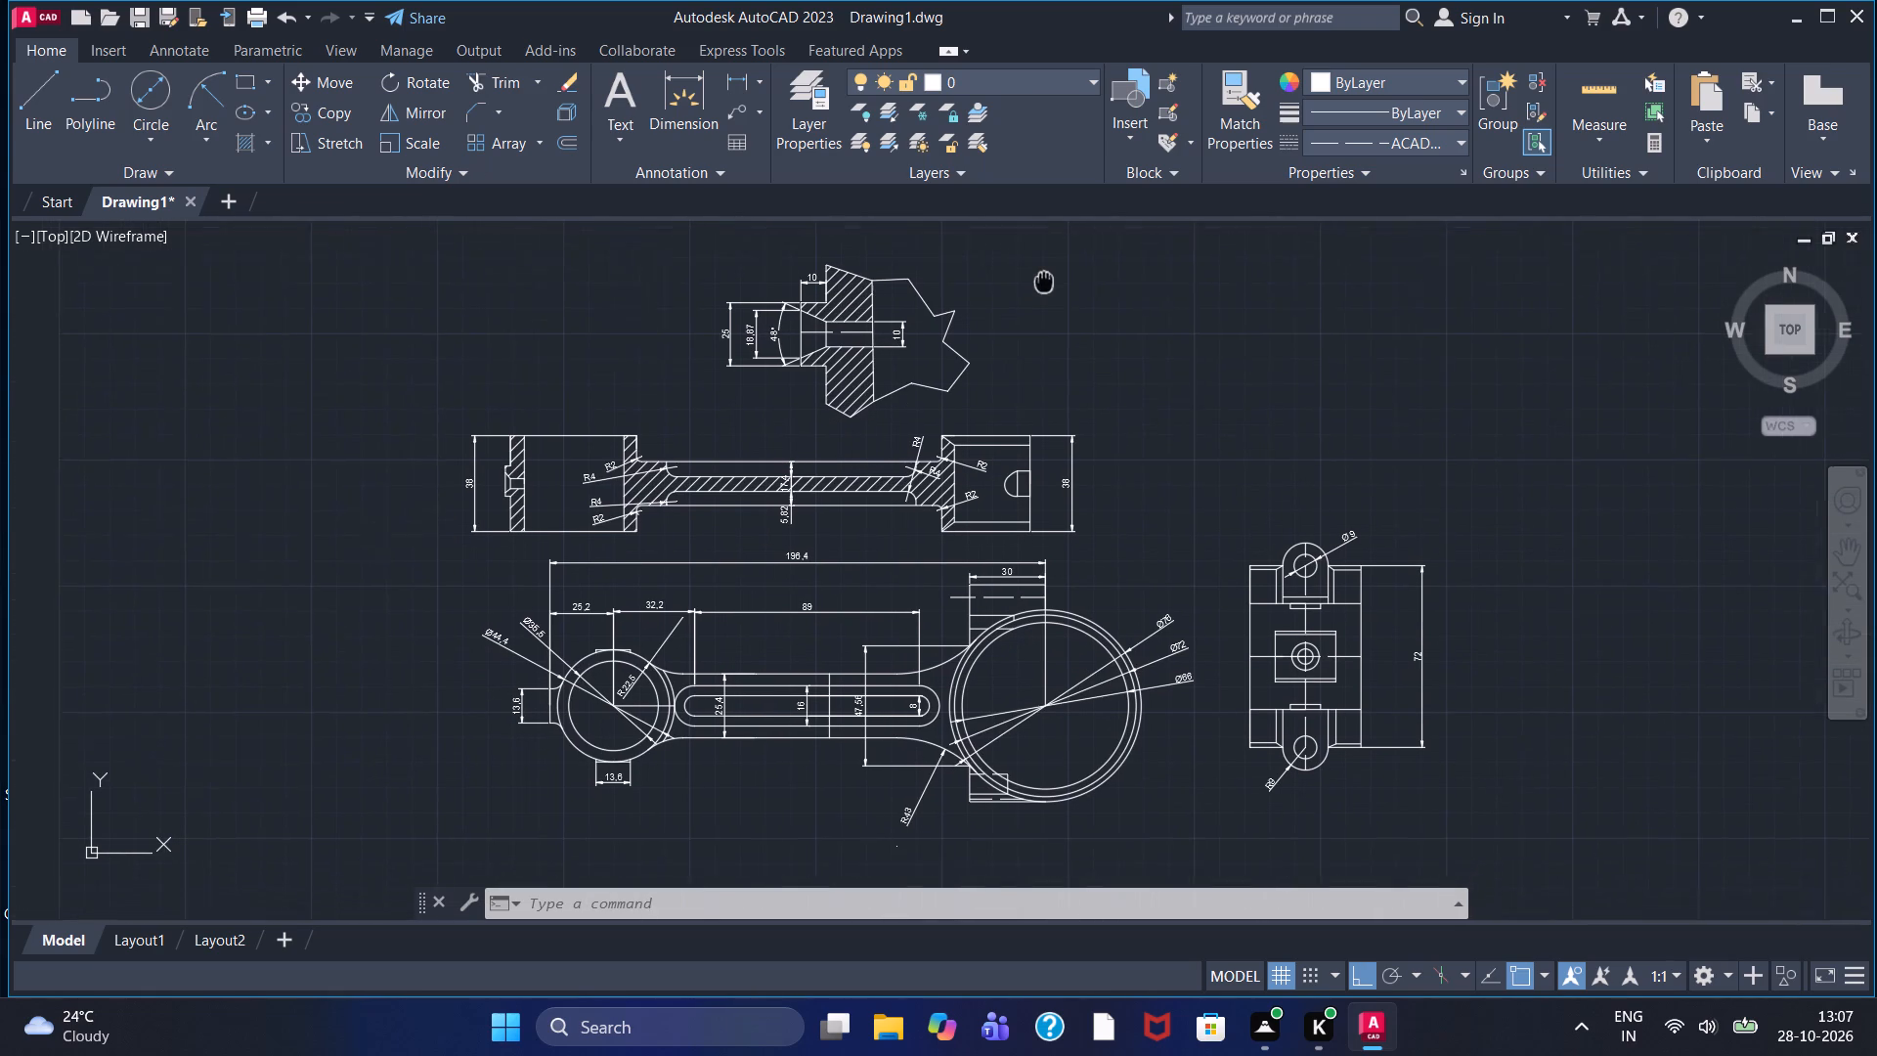
{"action": "middle_click_drag", "start_coordinate": [1047, 269], "coordinate": [1046, 254]}
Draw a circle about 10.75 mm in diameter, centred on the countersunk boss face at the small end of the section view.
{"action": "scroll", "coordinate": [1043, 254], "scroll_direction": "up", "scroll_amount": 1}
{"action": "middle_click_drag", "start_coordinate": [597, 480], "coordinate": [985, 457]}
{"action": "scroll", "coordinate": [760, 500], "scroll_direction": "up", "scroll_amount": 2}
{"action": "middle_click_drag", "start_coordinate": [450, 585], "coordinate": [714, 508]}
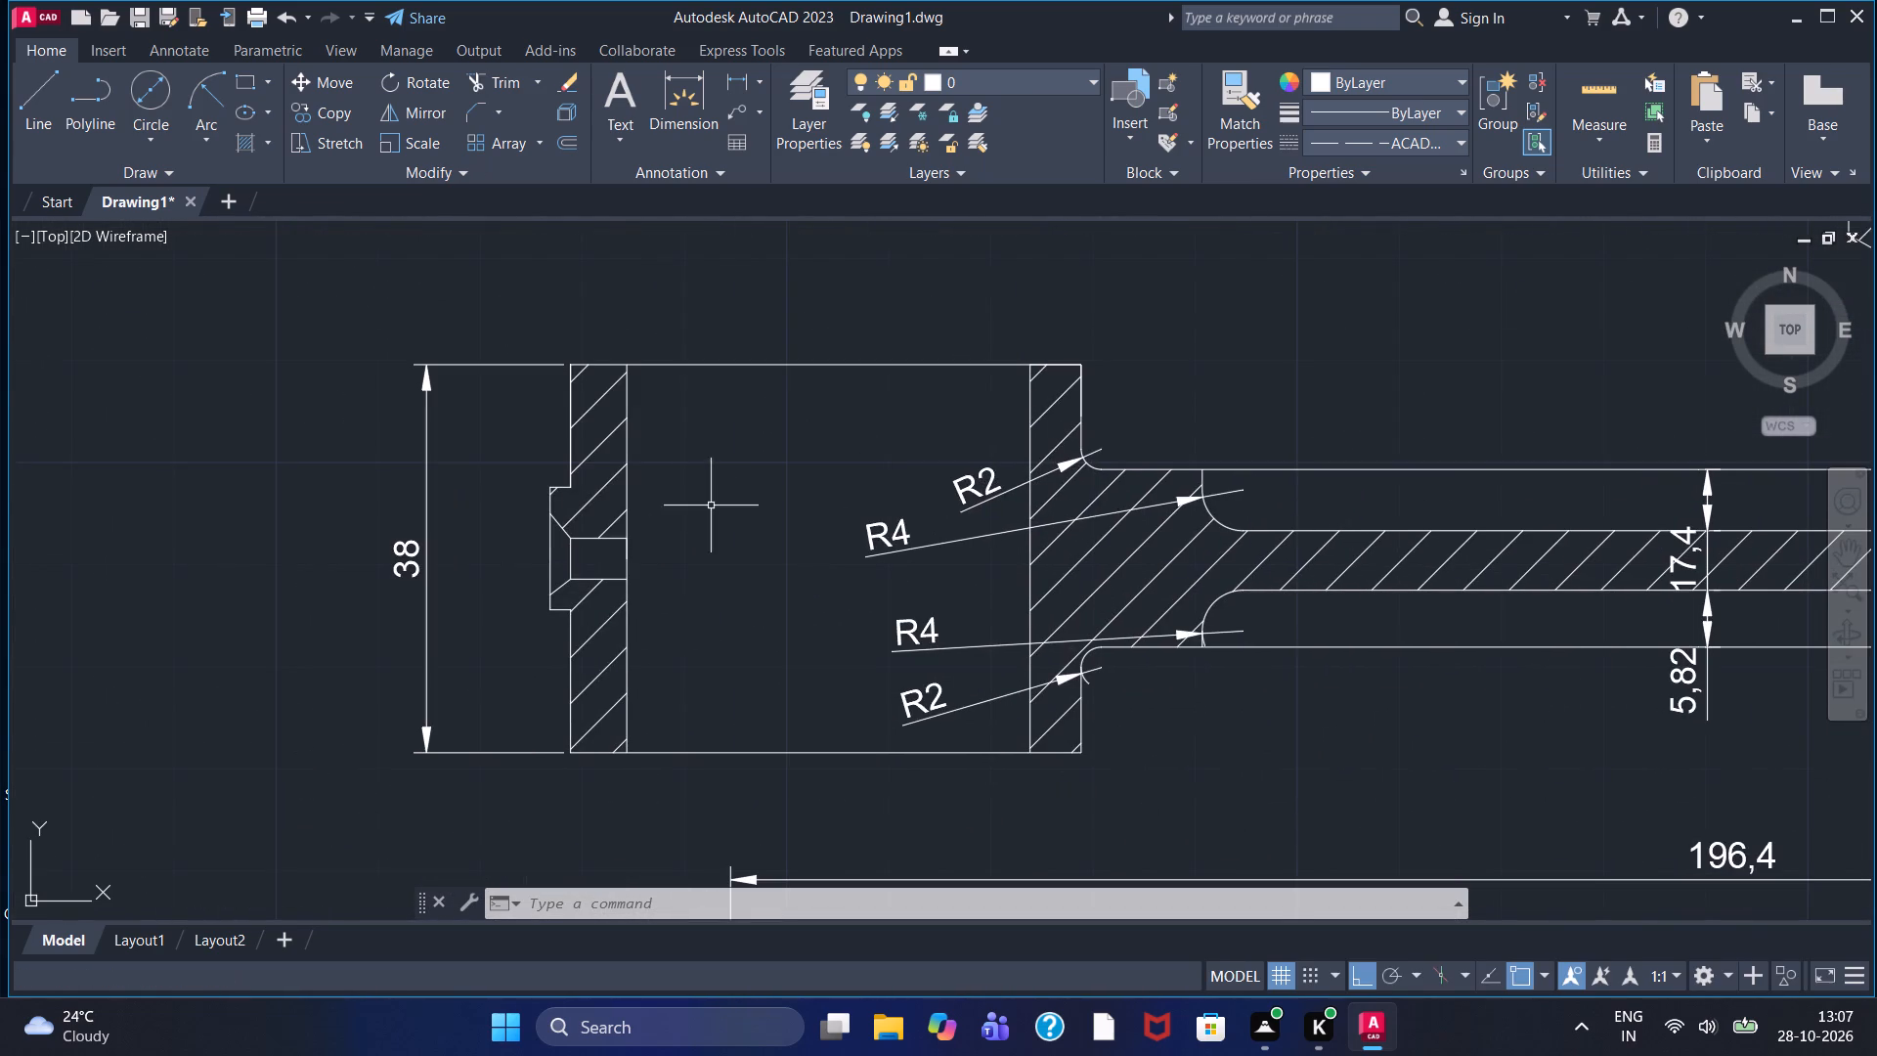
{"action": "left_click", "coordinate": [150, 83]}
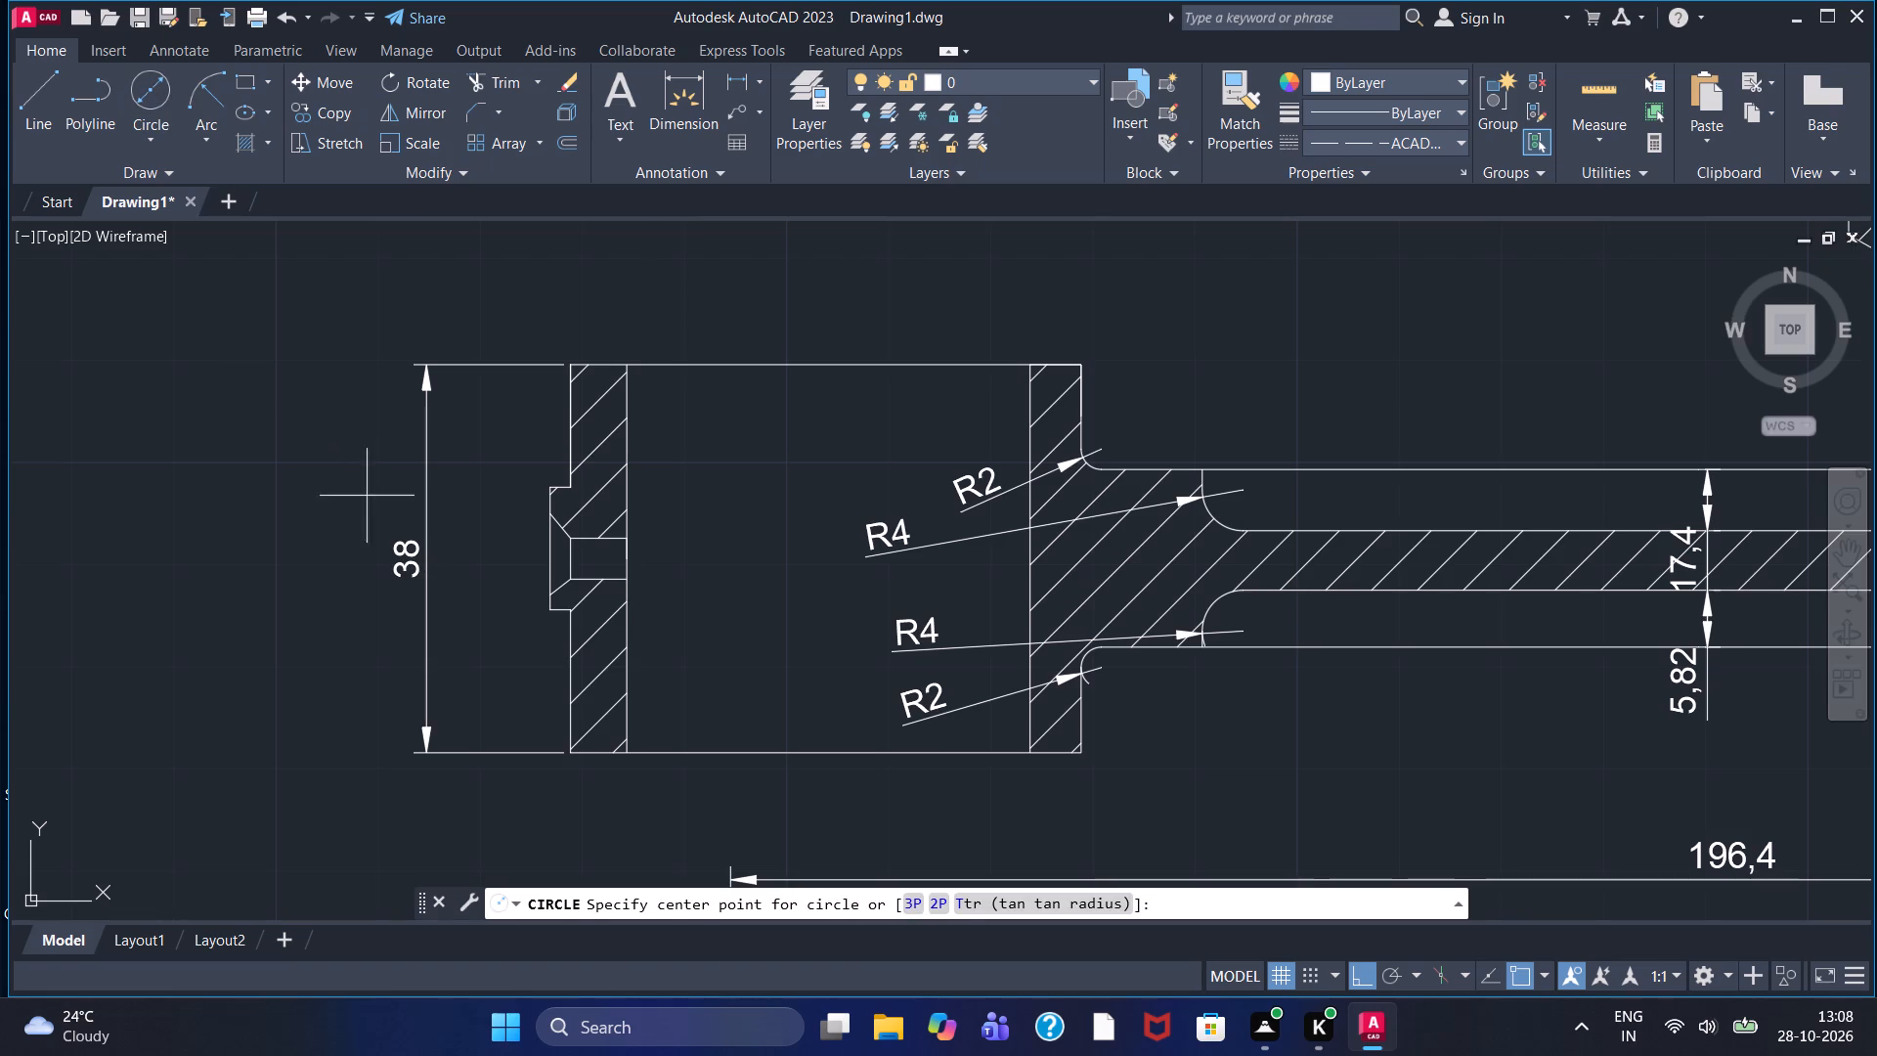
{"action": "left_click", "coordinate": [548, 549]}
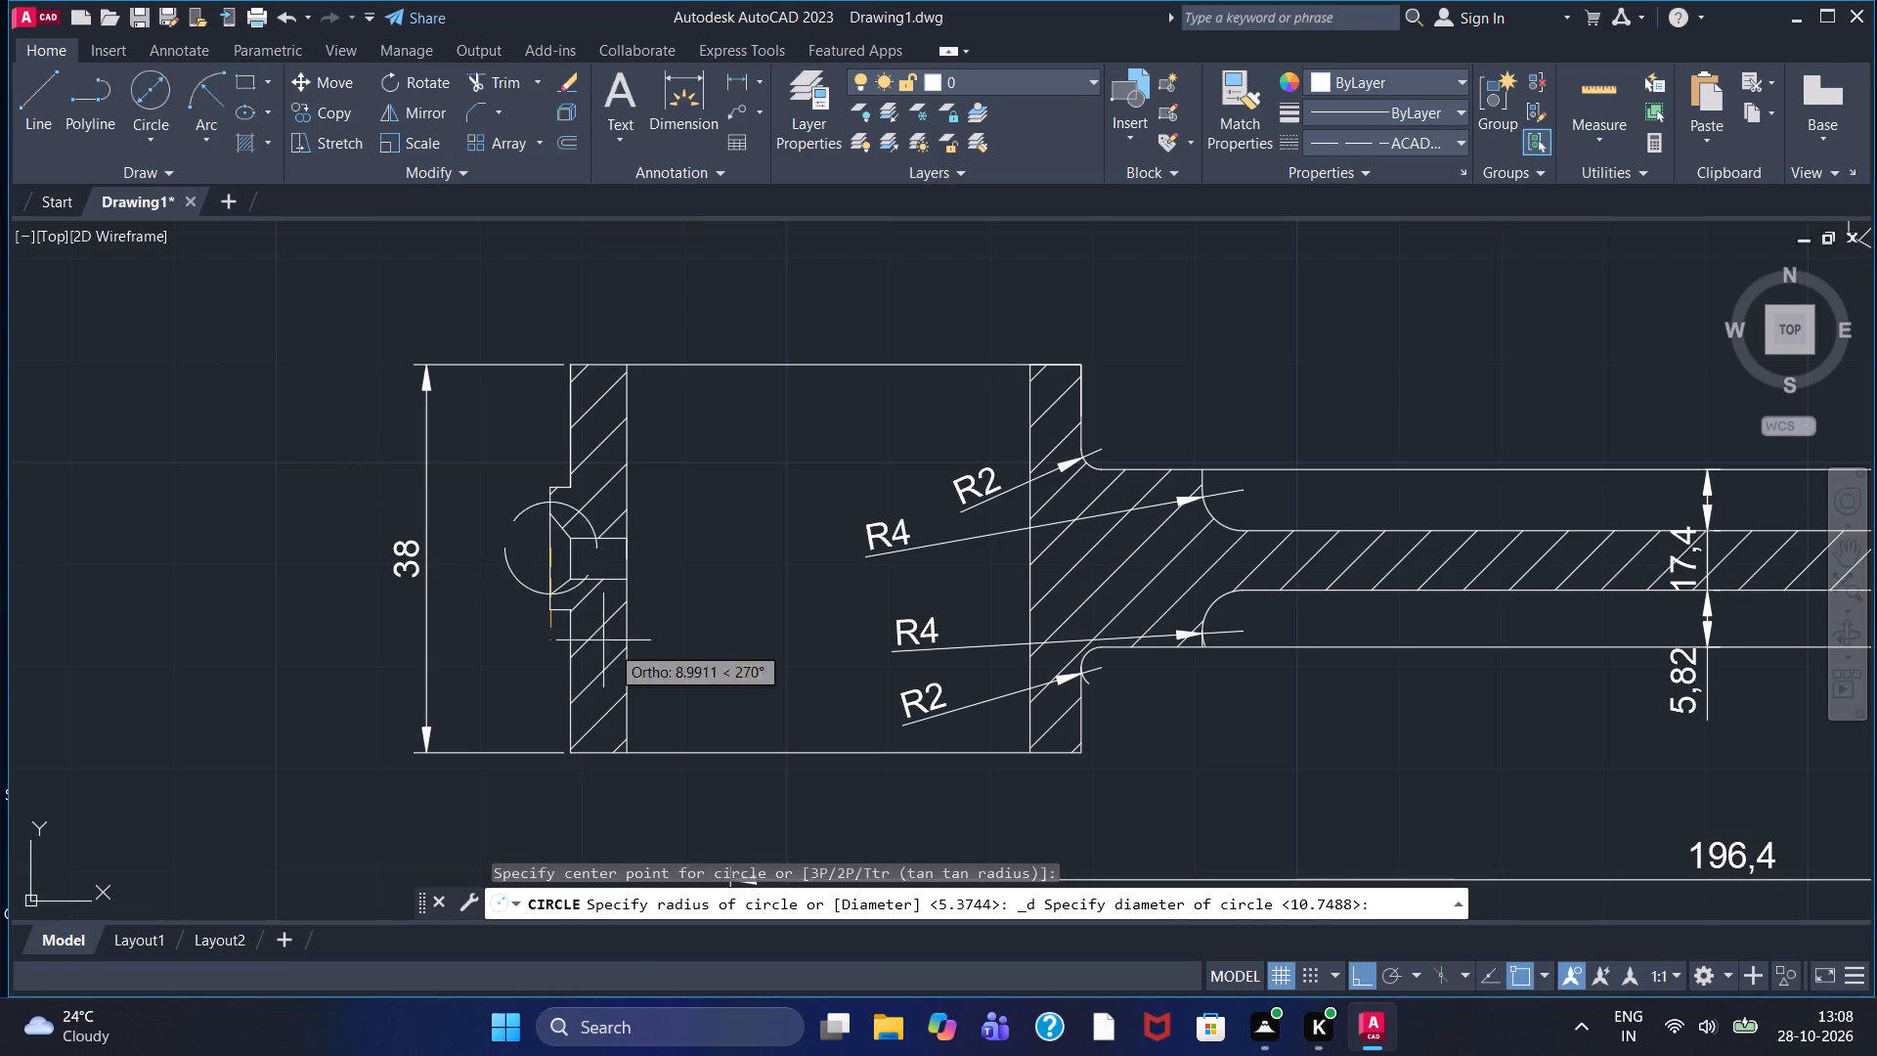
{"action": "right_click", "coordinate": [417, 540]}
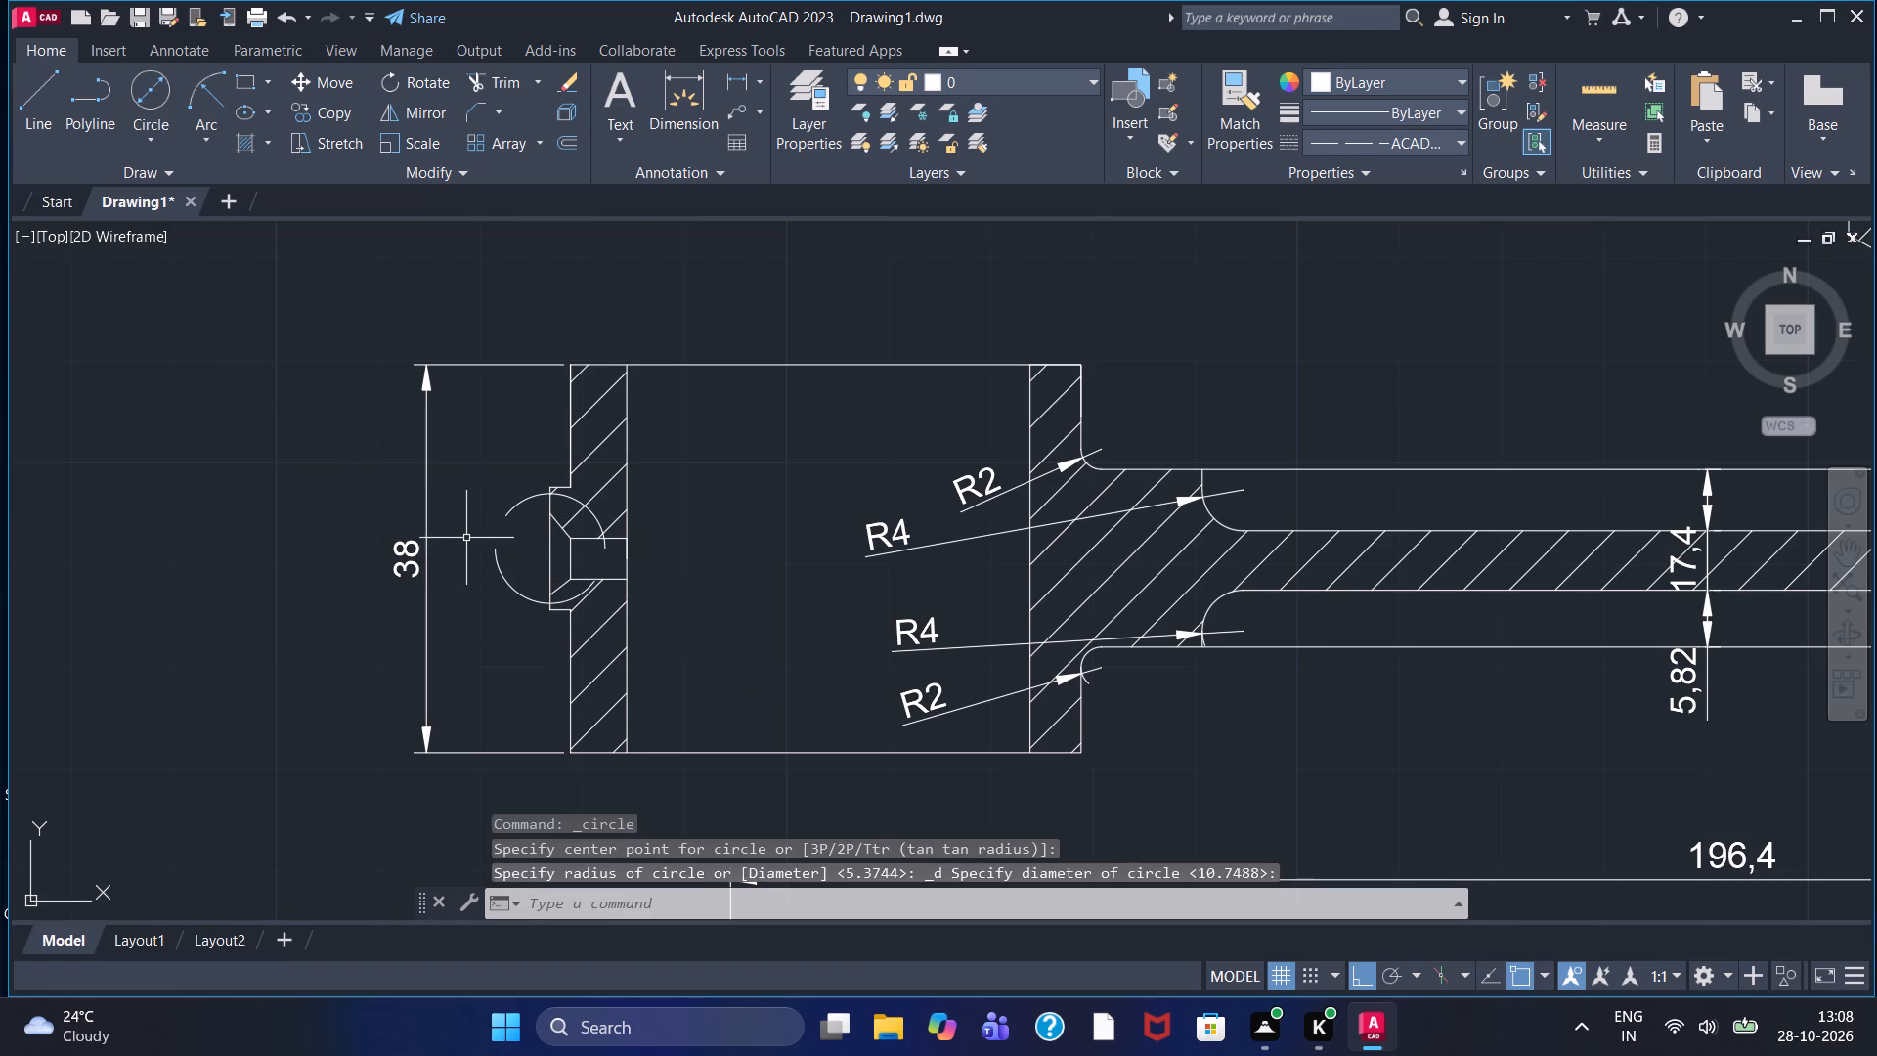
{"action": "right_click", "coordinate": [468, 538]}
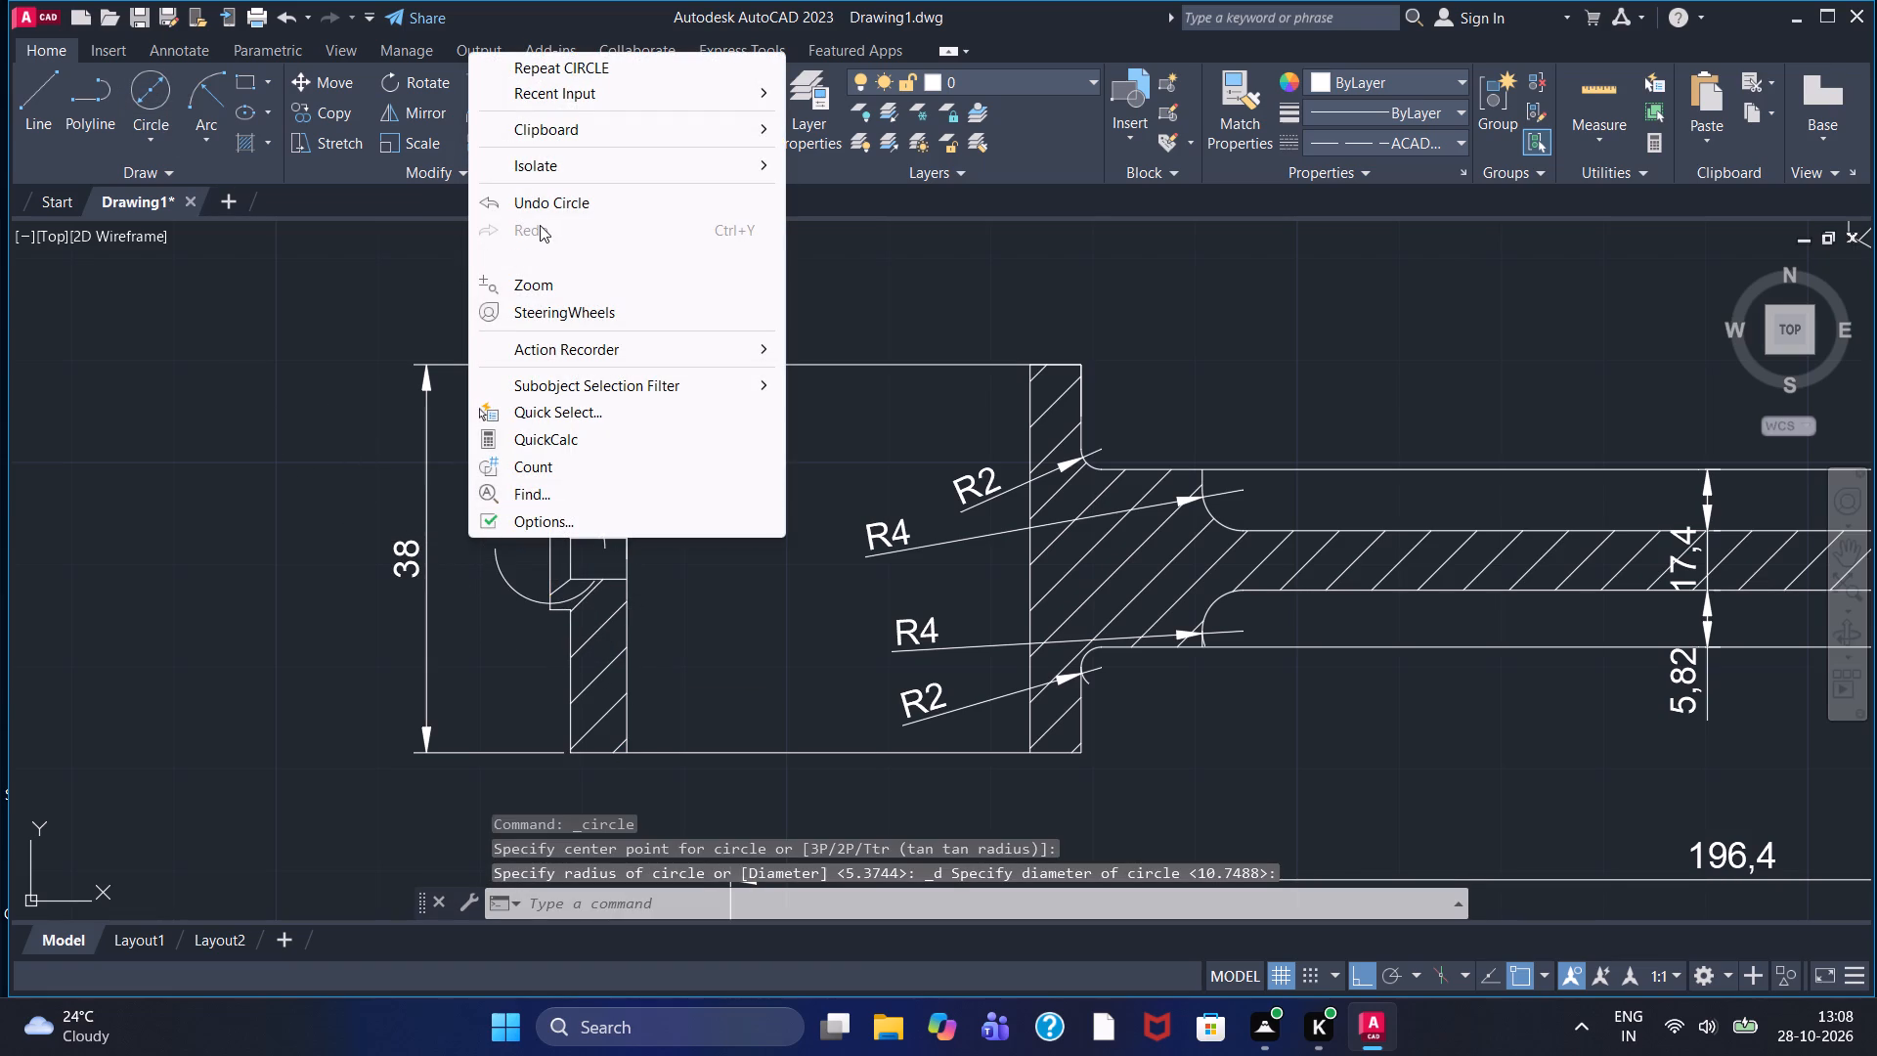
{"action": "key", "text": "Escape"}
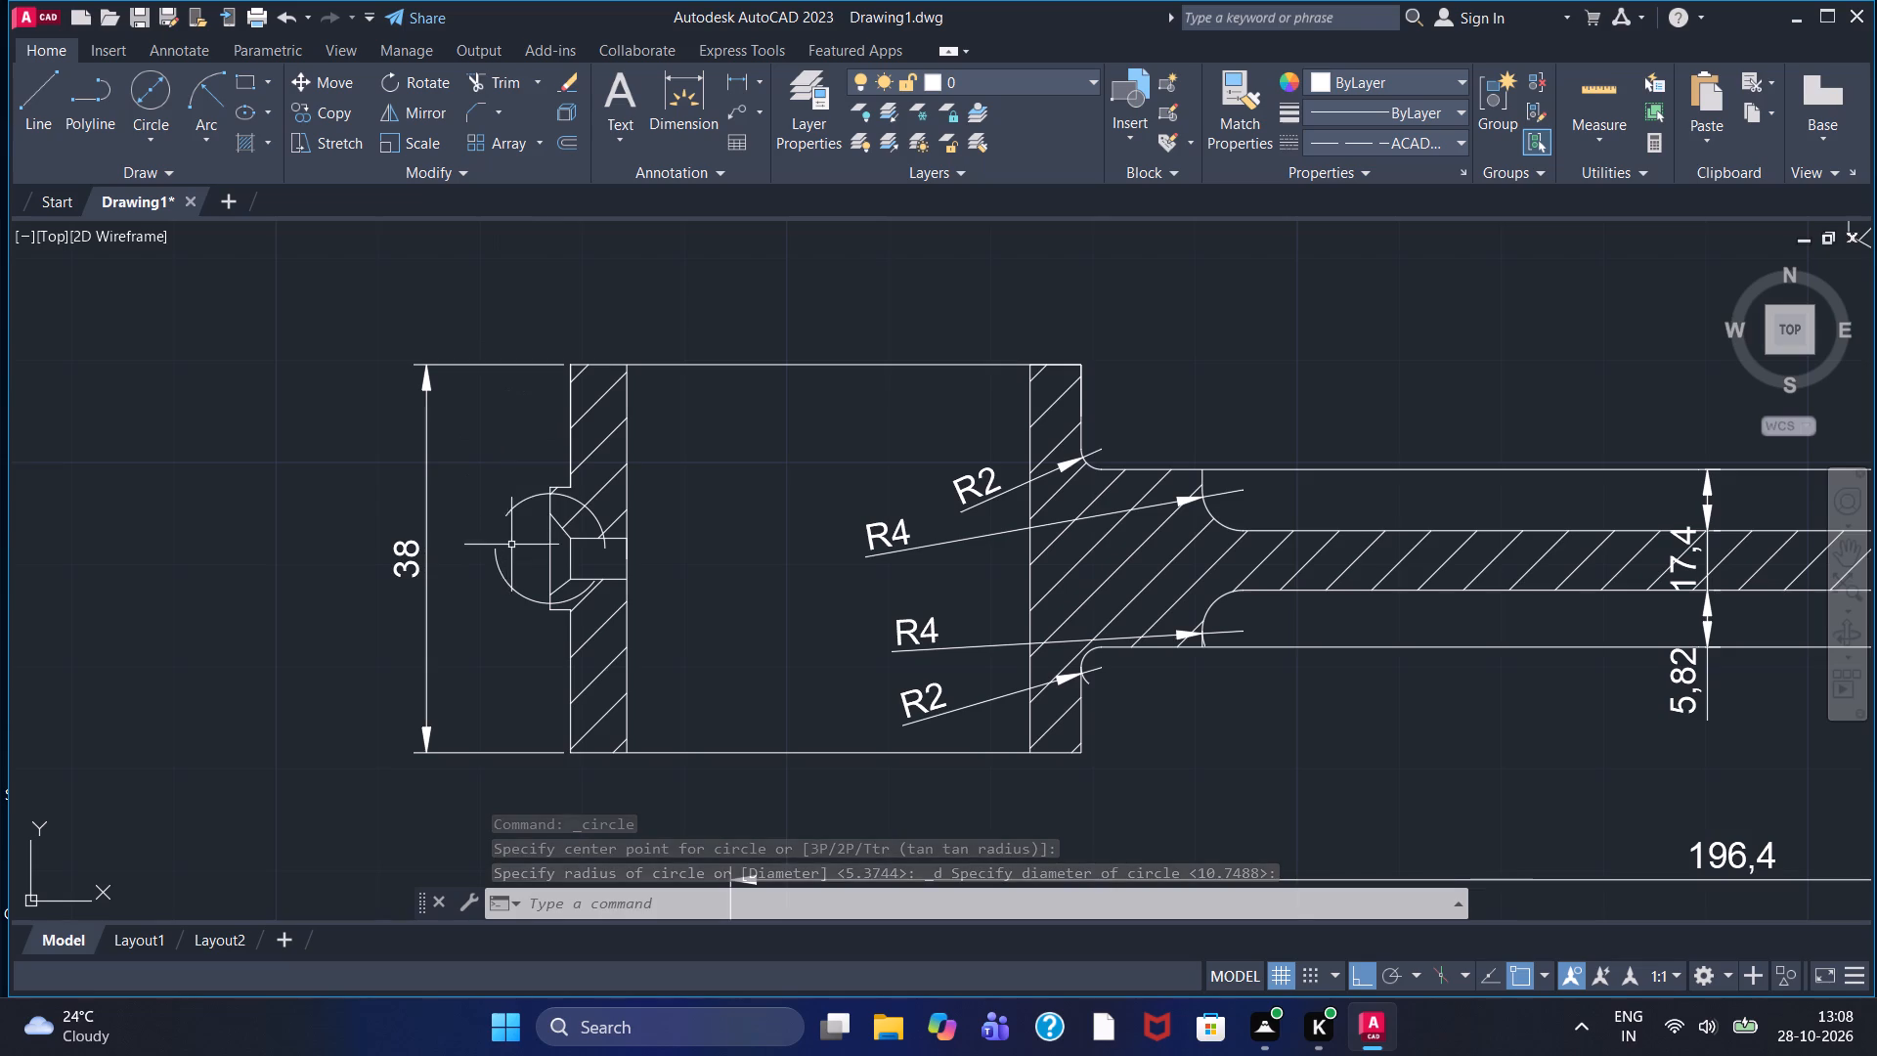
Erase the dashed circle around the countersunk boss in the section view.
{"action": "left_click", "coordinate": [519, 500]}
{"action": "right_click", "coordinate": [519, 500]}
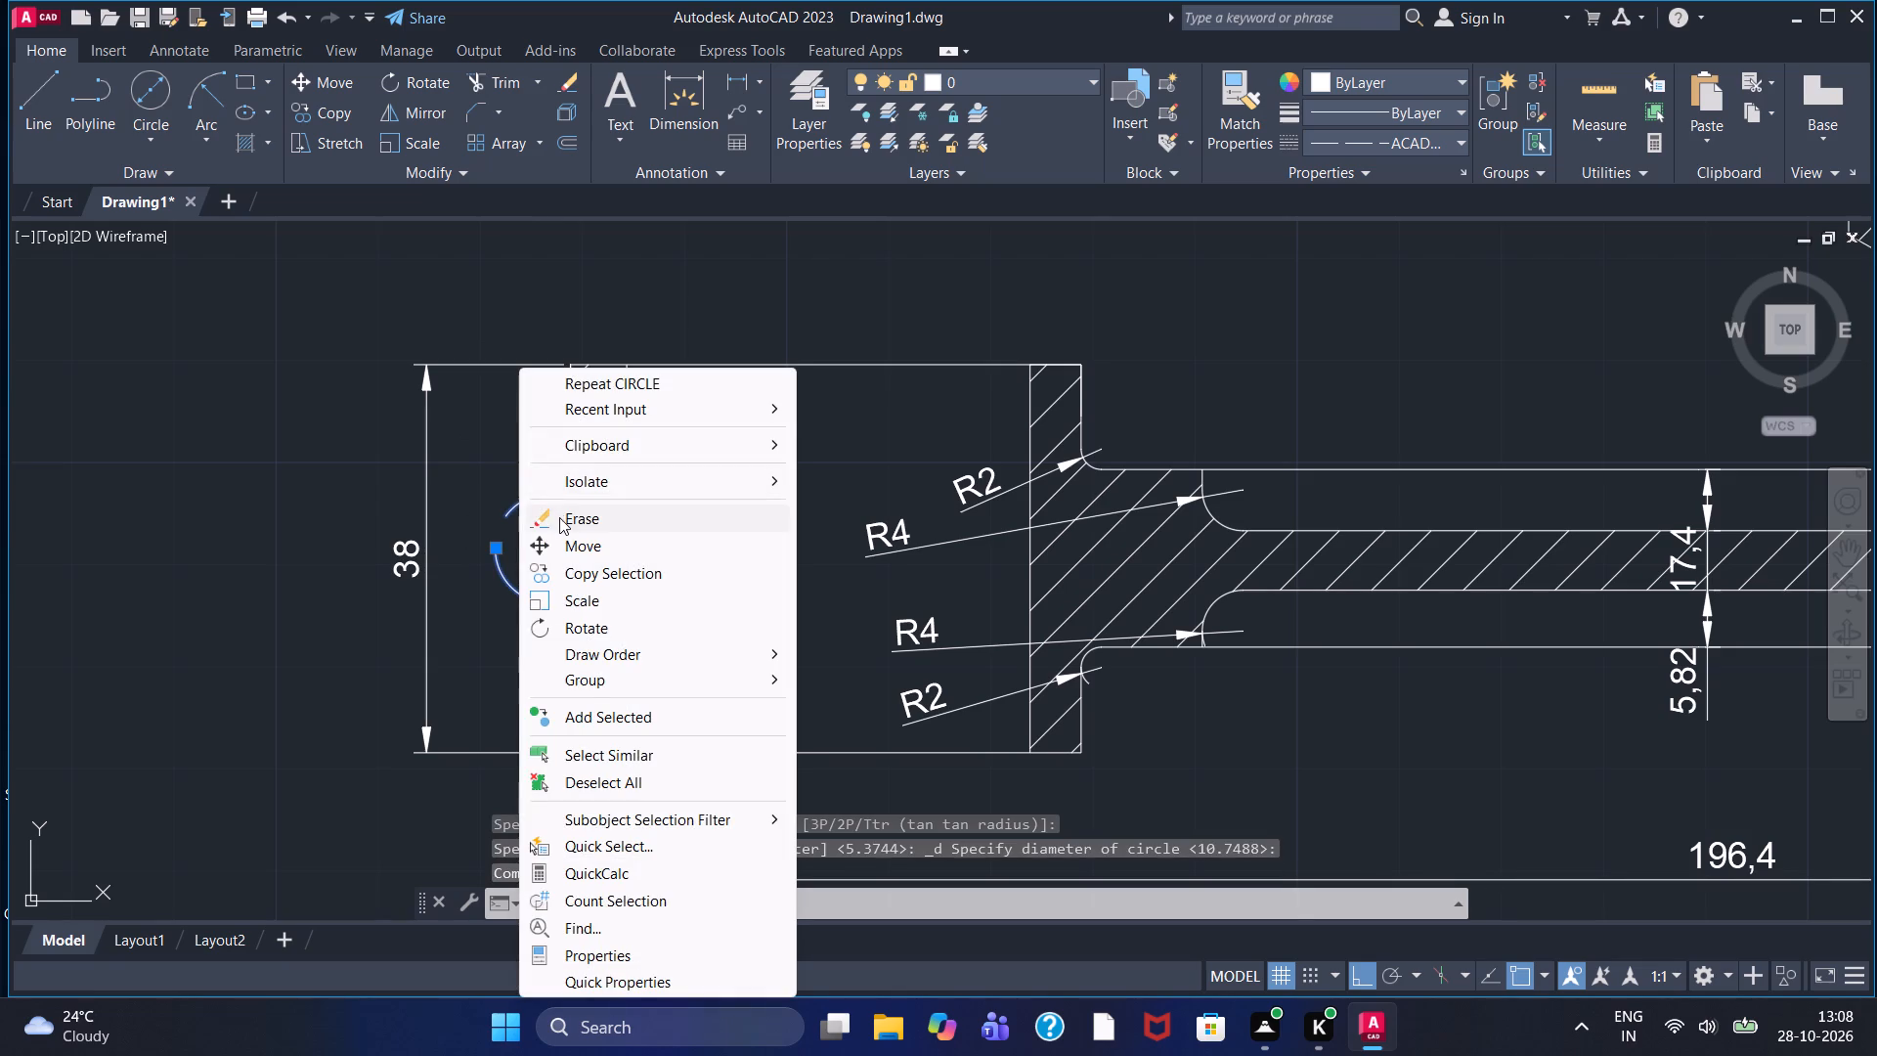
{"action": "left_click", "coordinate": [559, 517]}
Draw a Continuous-linetype circle about 20.24 mm in diameter, centred on the small end's countersunk boss face in the section view.
{"action": "left_click", "coordinate": [1430, 137]}
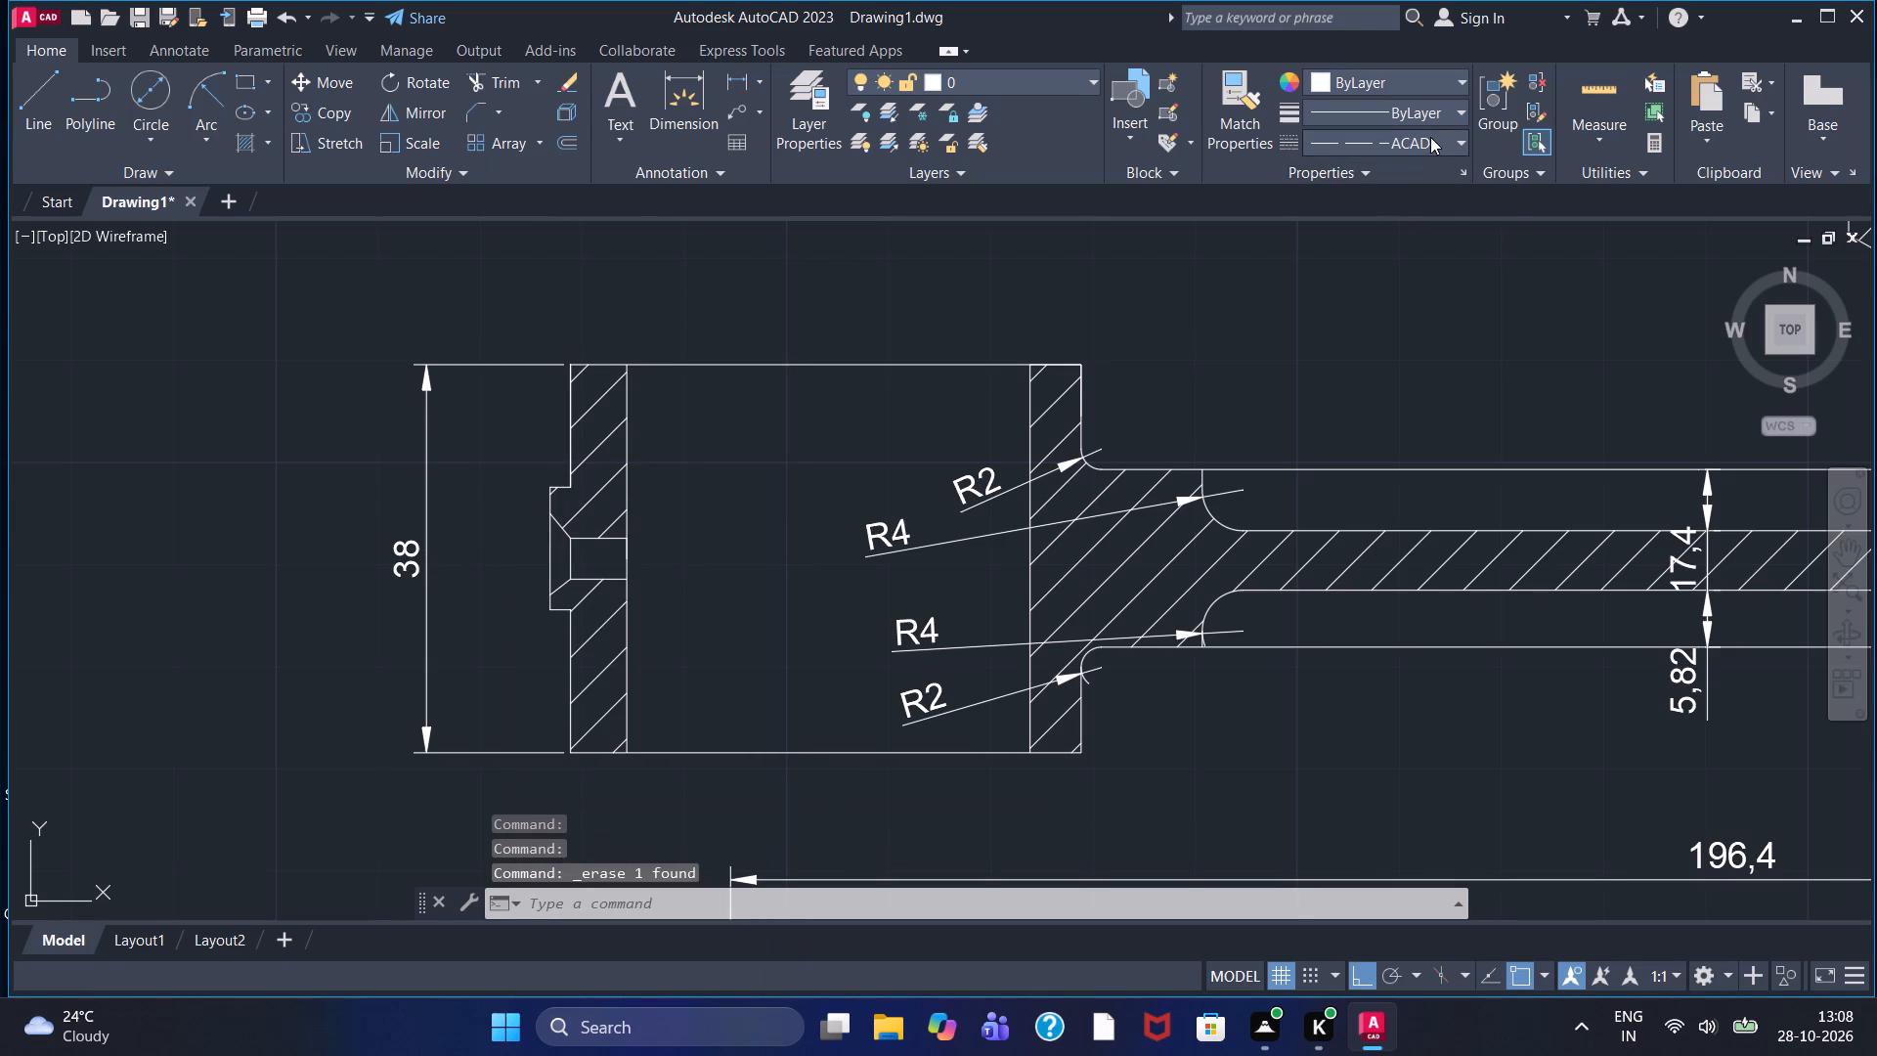
{"action": "left_click", "coordinate": [1426, 245]}
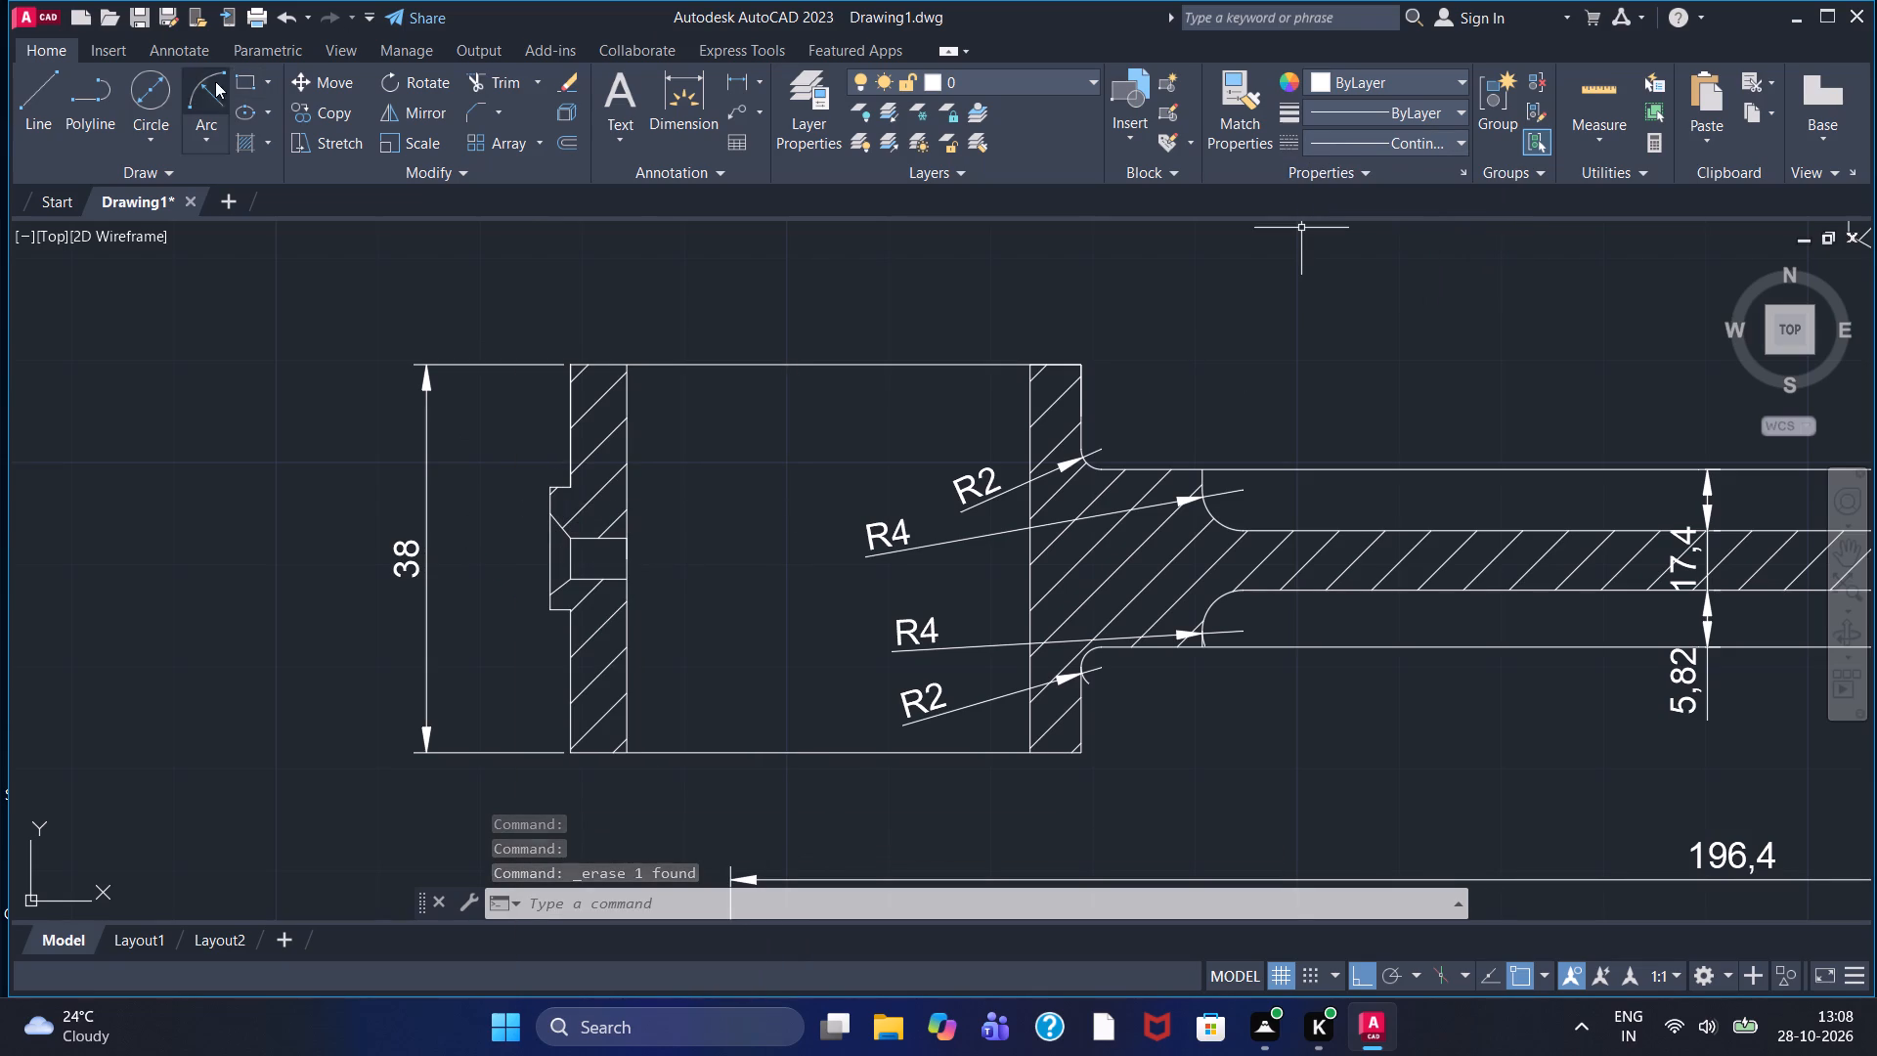
{"action": "left_click", "coordinate": [167, 84]}
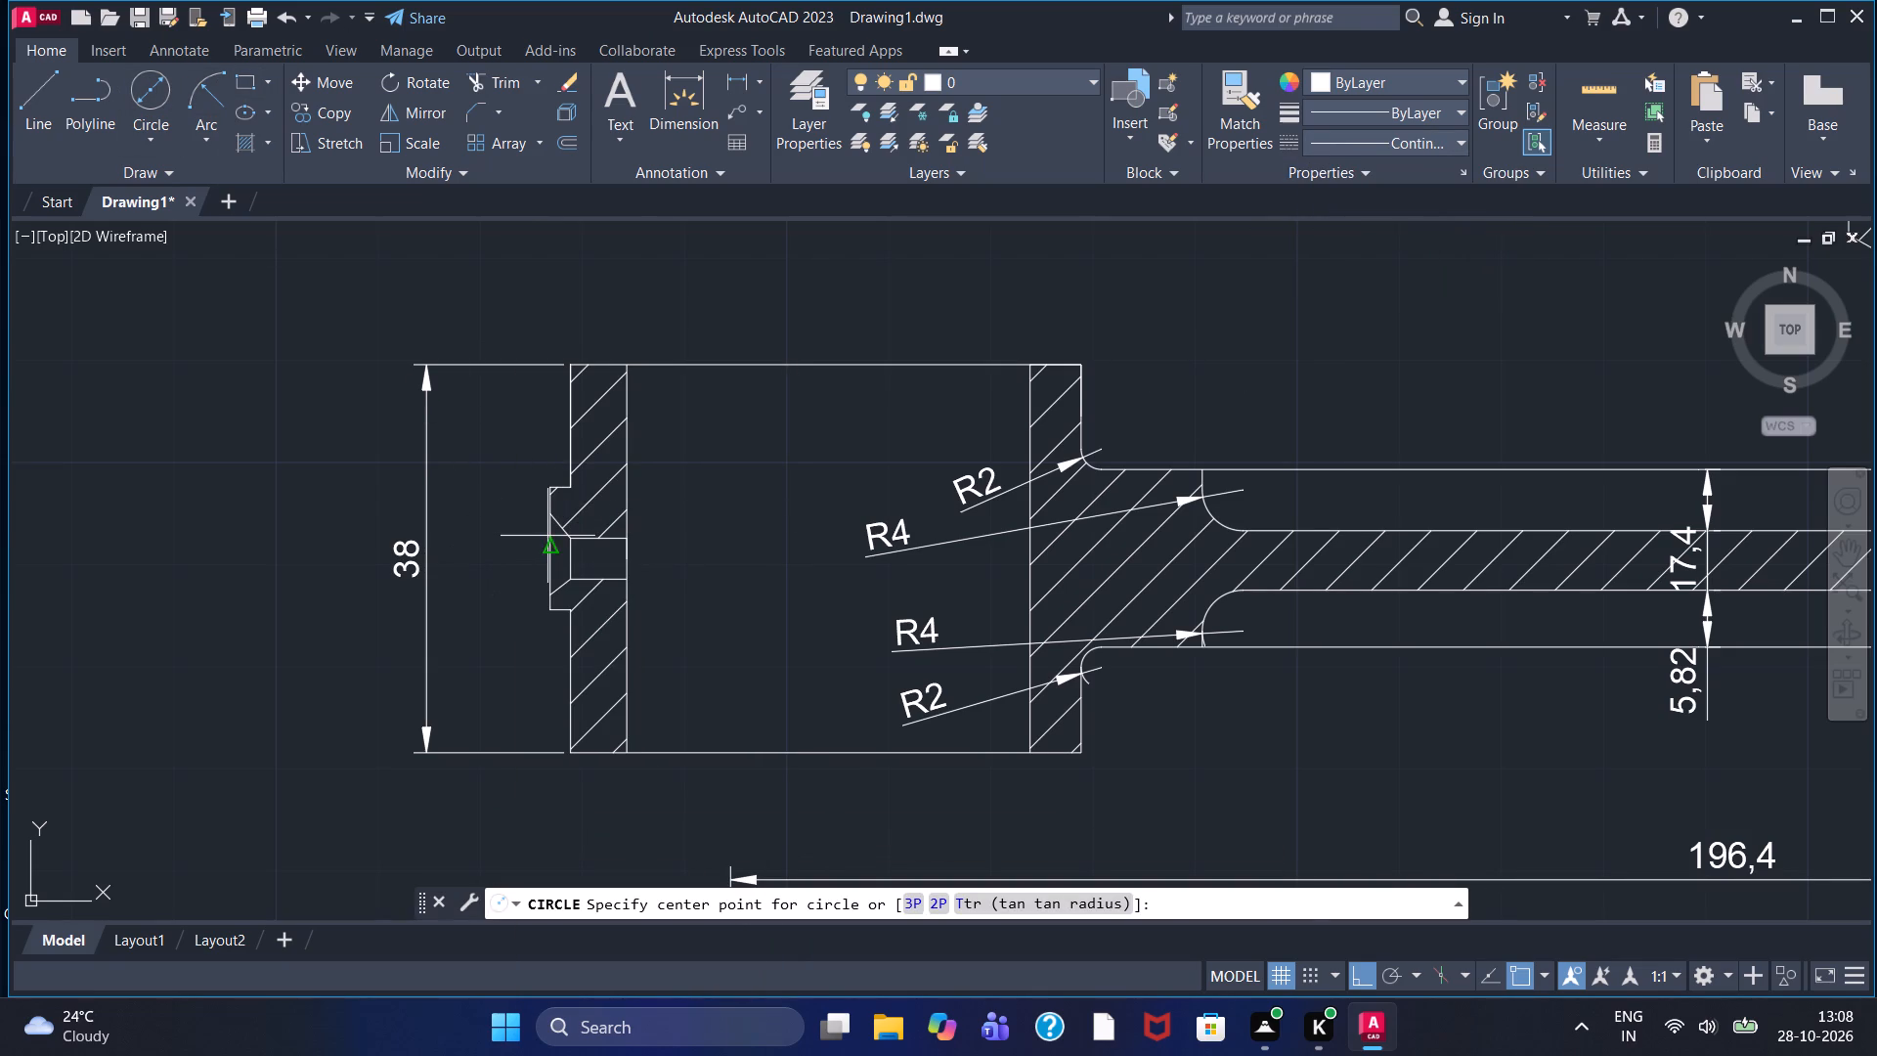
{"action": "left_click", "coordinate": [544, 551]}
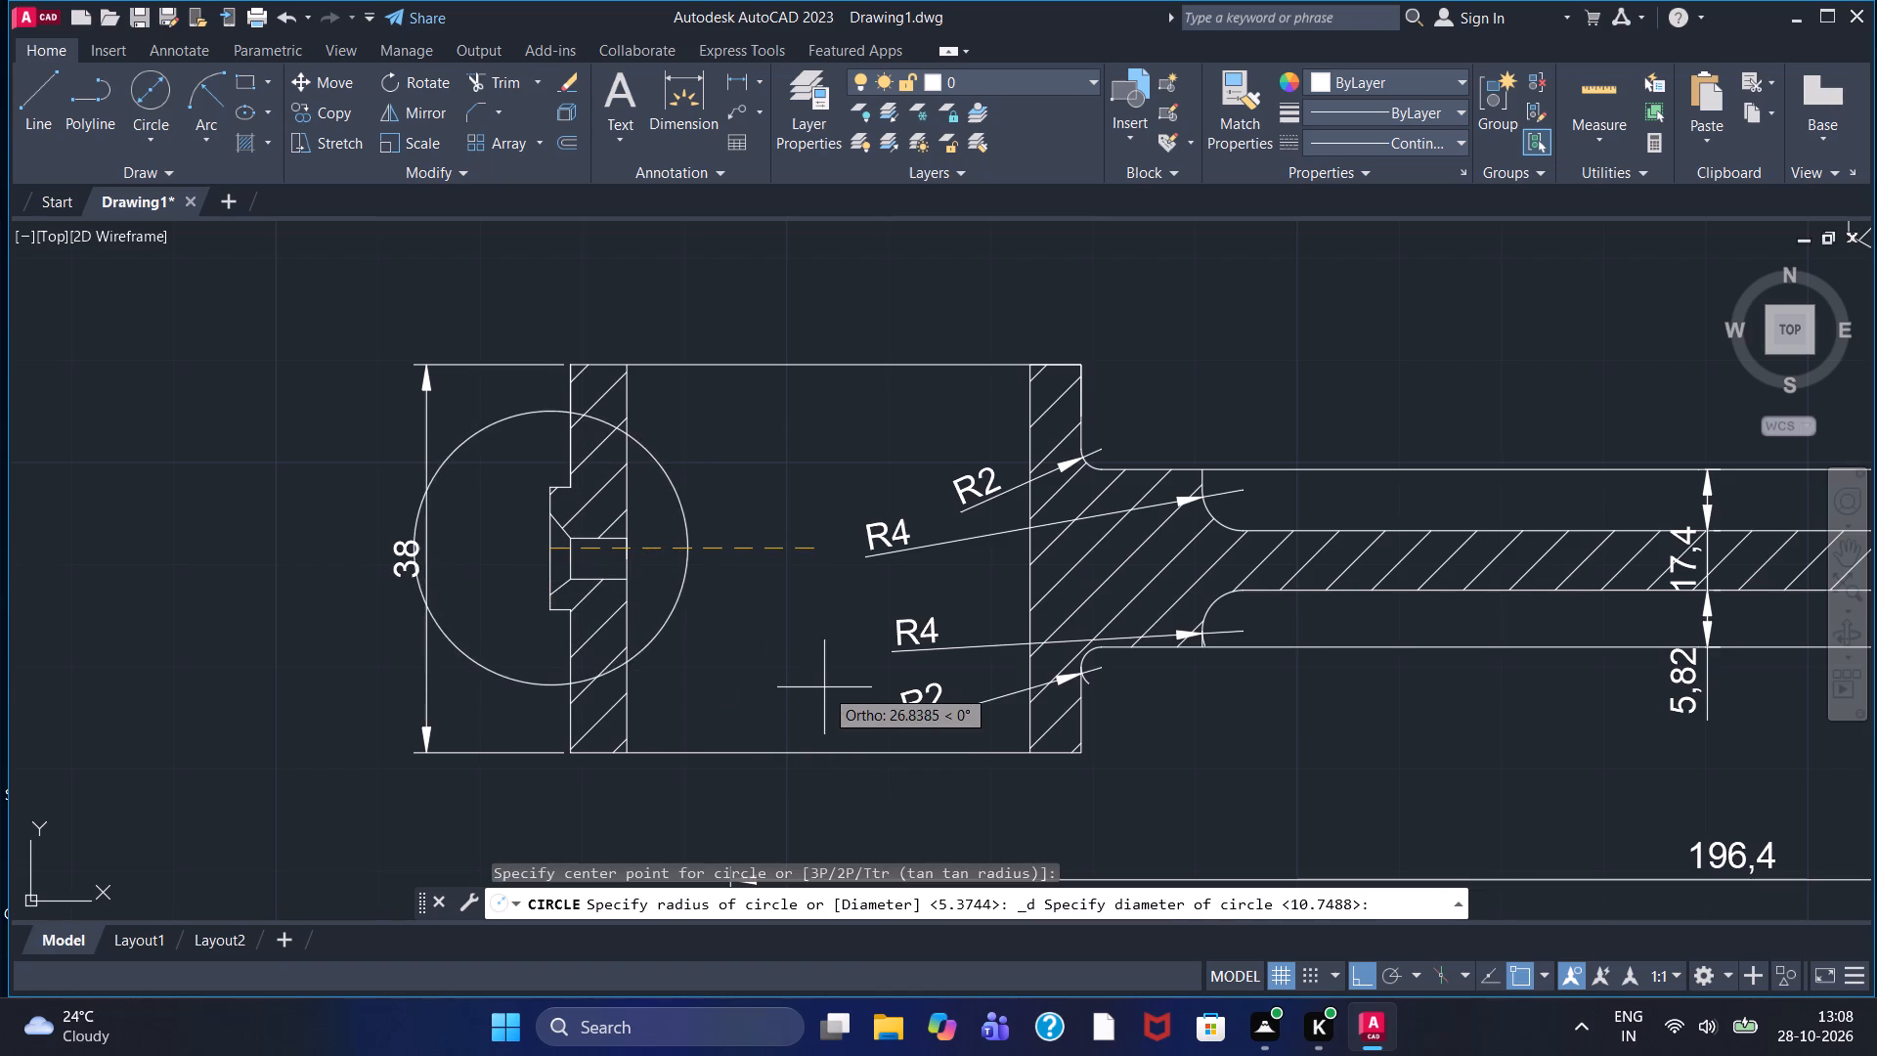
{"action": "left_click", "coordinate": [757, 683]}
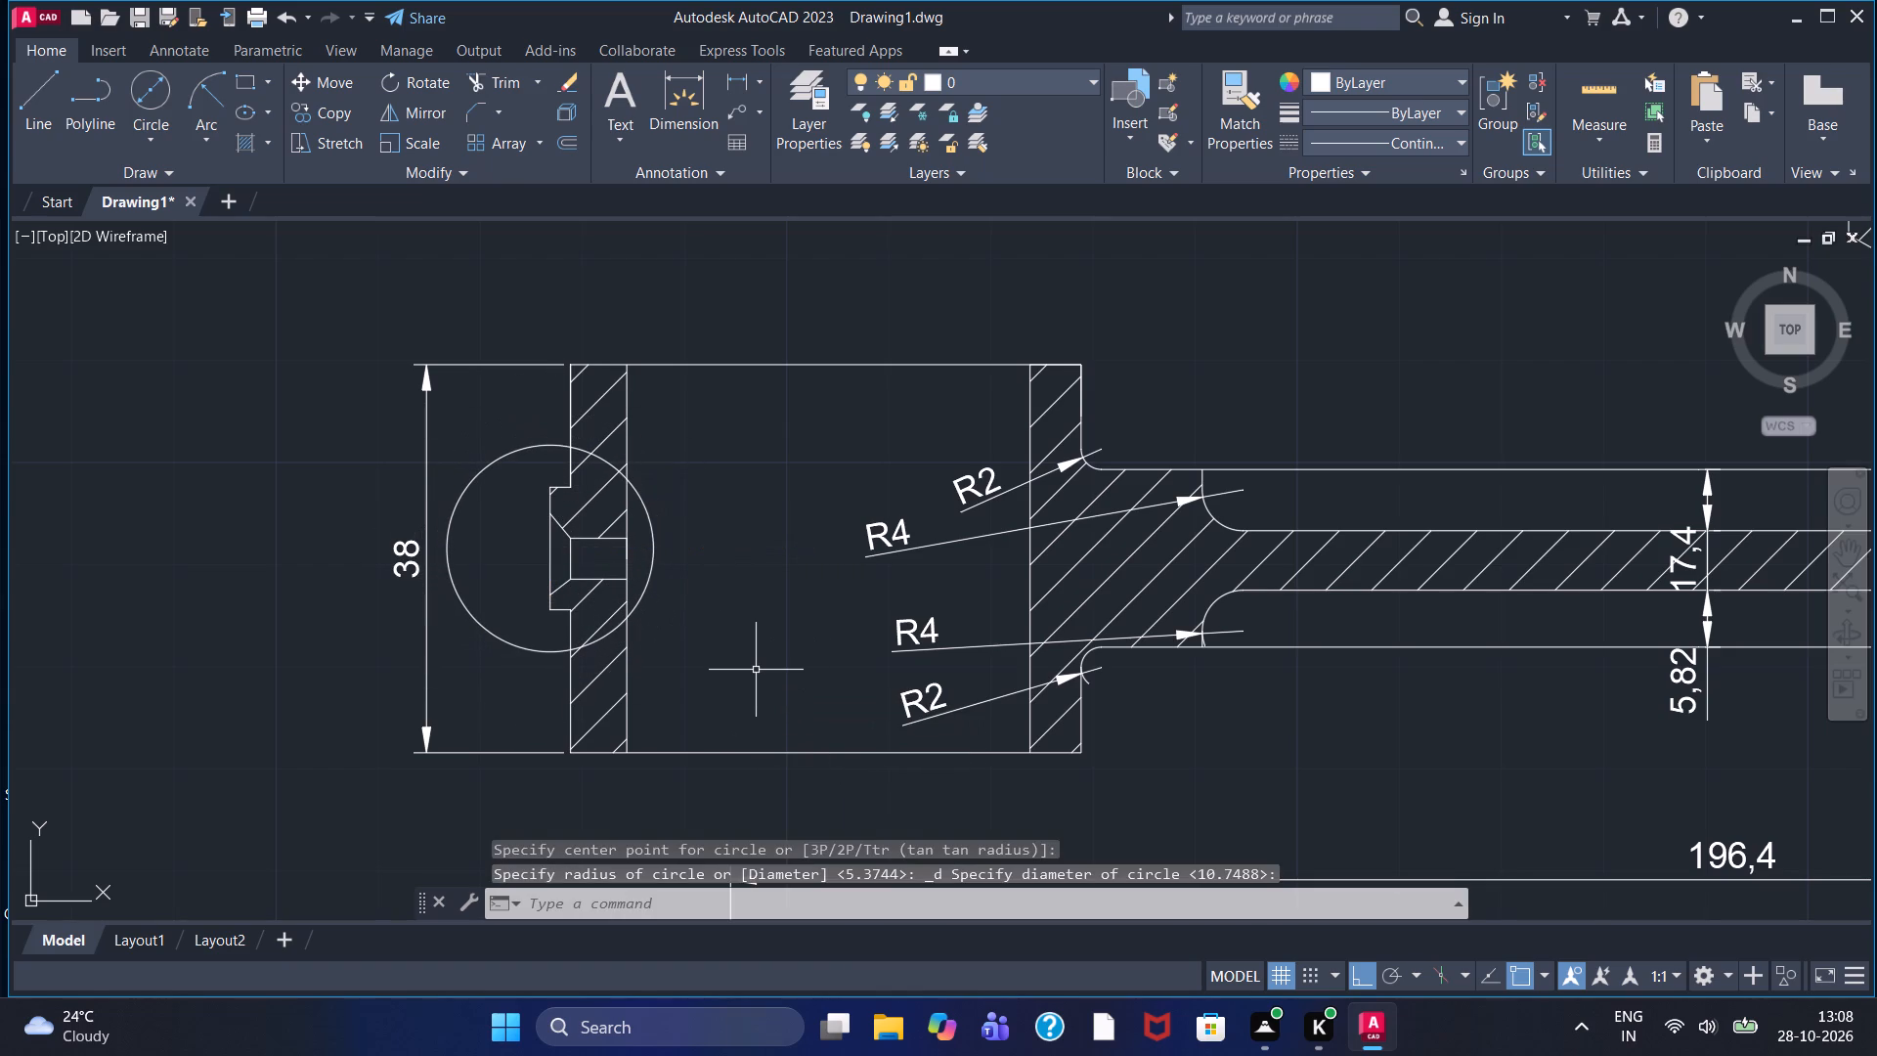
Save the drawing in the Documents folder as Connecting Rod.dwg.
{"action": "scroll", "coordinate": [756, 670], "scroll_direction": "down", "scroll_amount": 2}
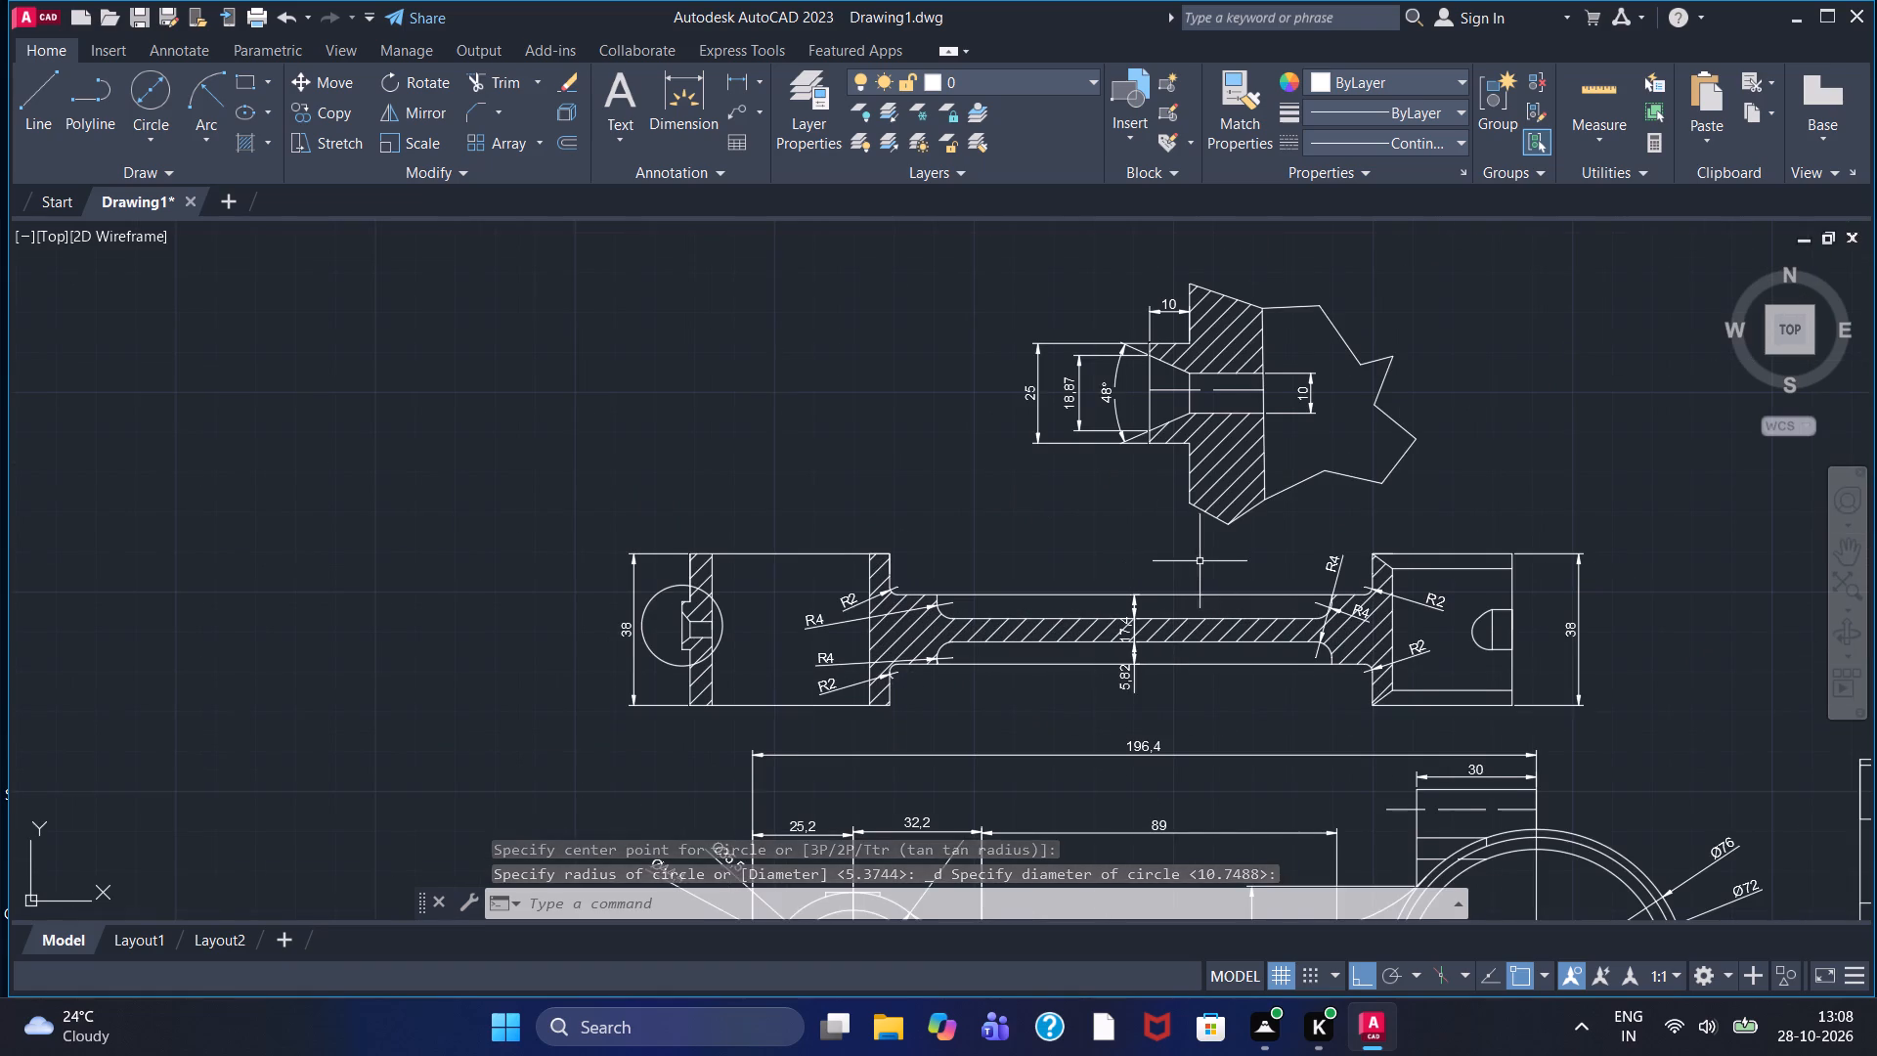
{"action": "middle_click_drag", "start_coordinate": [1193, 561], "coordinate": [1021, 562]}
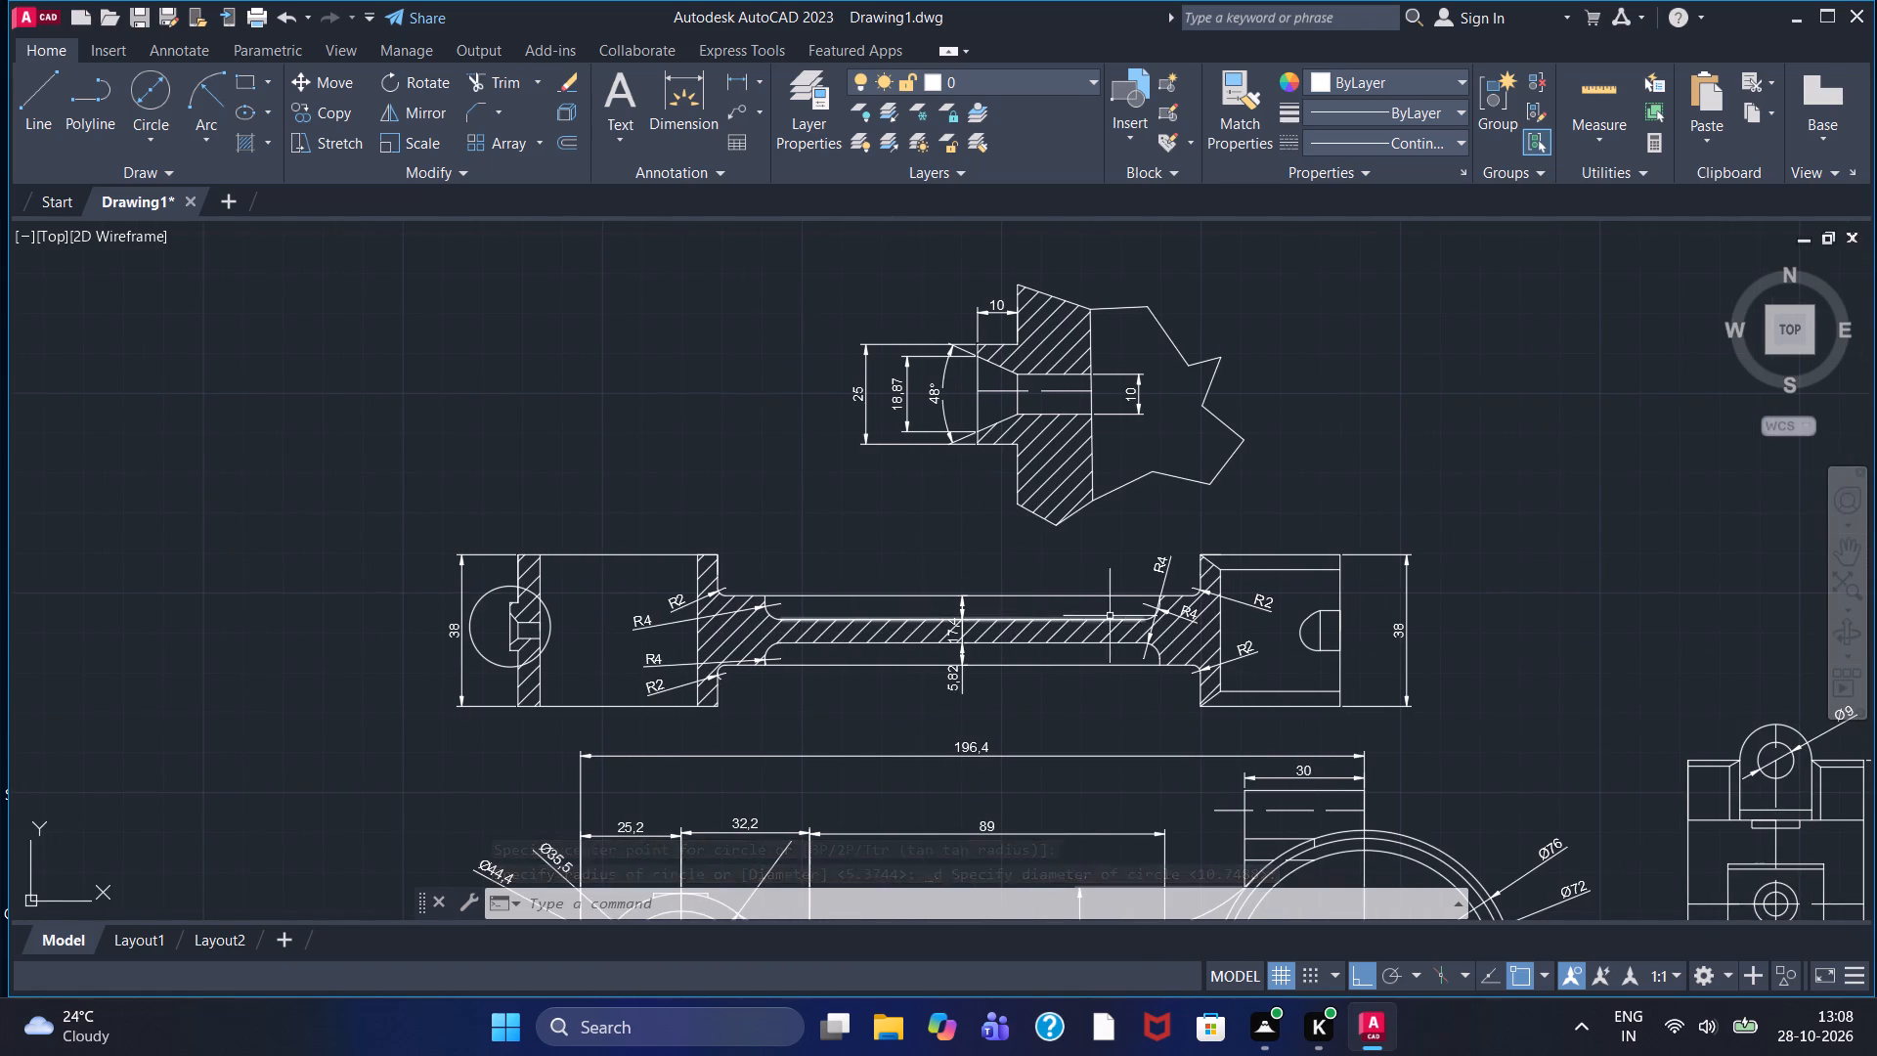
{"action": "scroll", "coordinate": [1116, 619], "scroll_direction": "down", "scroll_amount": 1}
{"action": "middle_click_drag", "start_coordinate": [1296, 529], "coordinate": [1072, 349]}
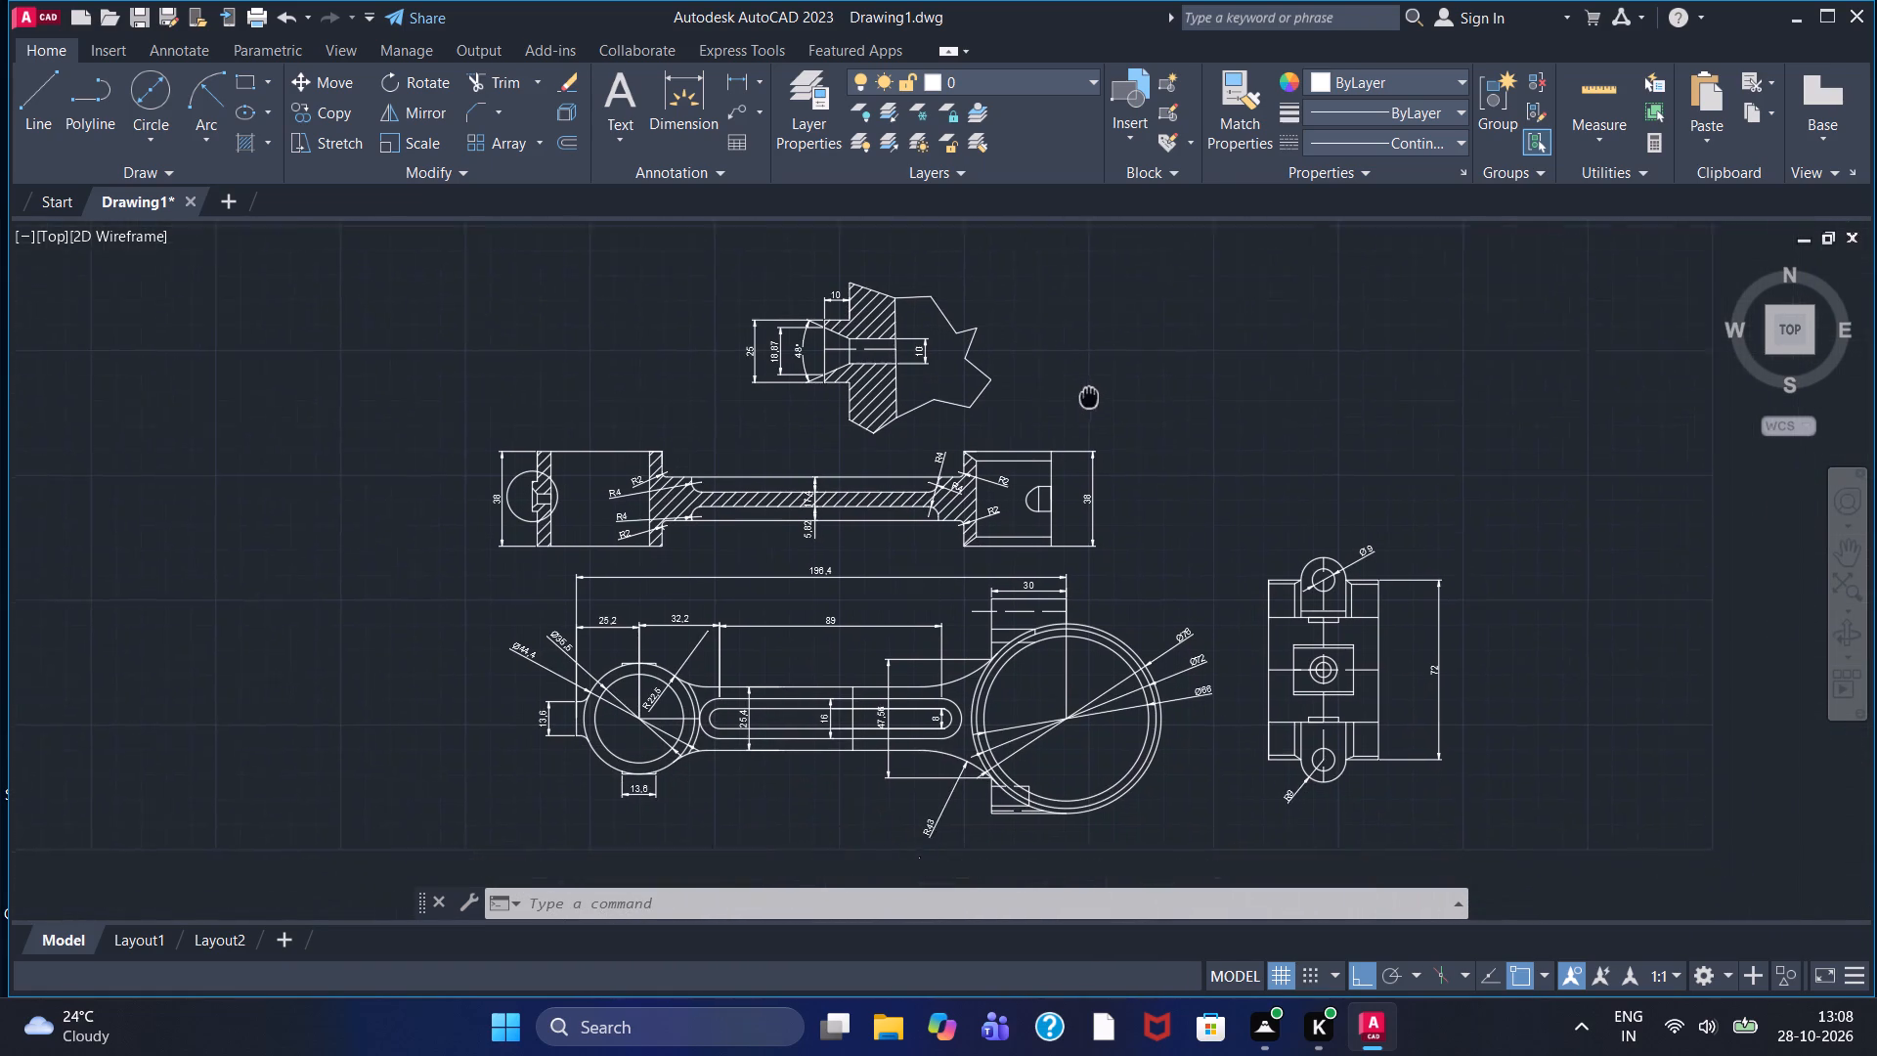
{"action": "middle_click_drag", "start_coordinate": [1072, 349], "coordinate": [1069, 340]}
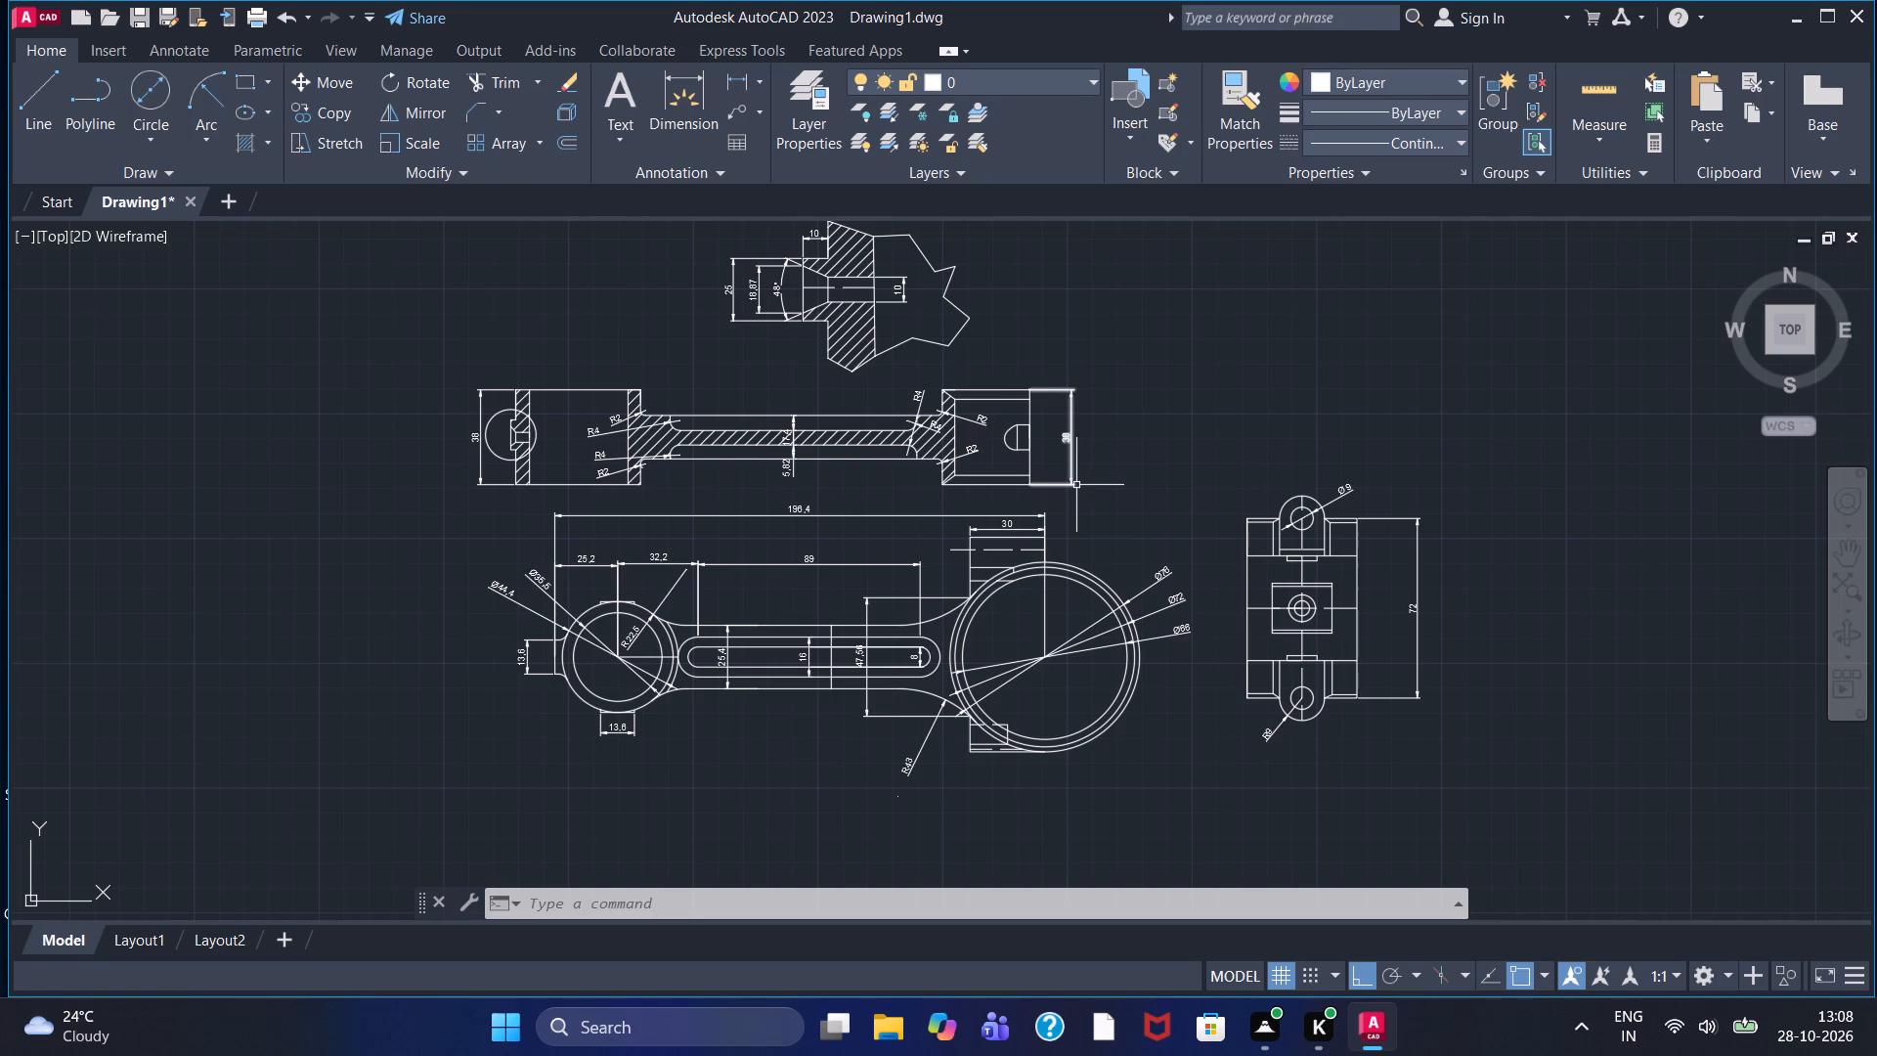
{"action": "key", "text": "ctrl+s"}
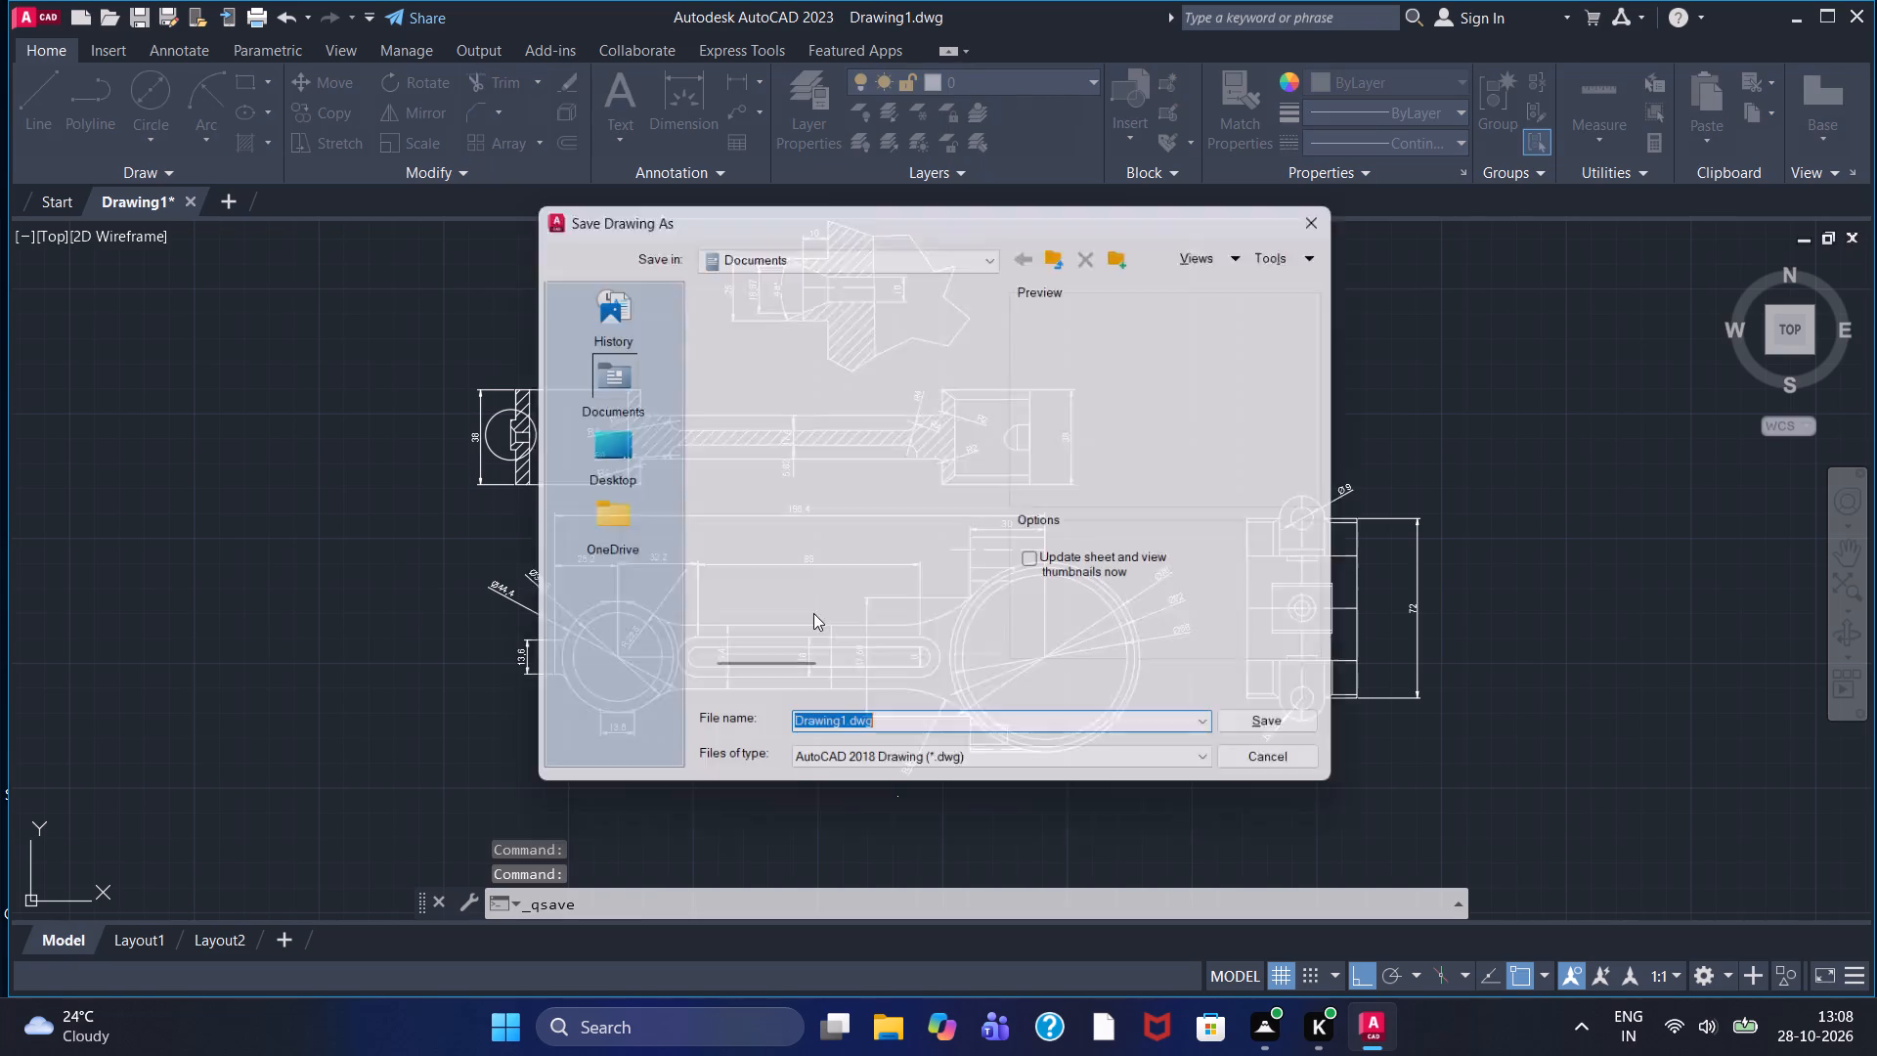
{"action": "left_click_drag", "start_coordinate": [848, 731], "coordinate": [678, 743]}
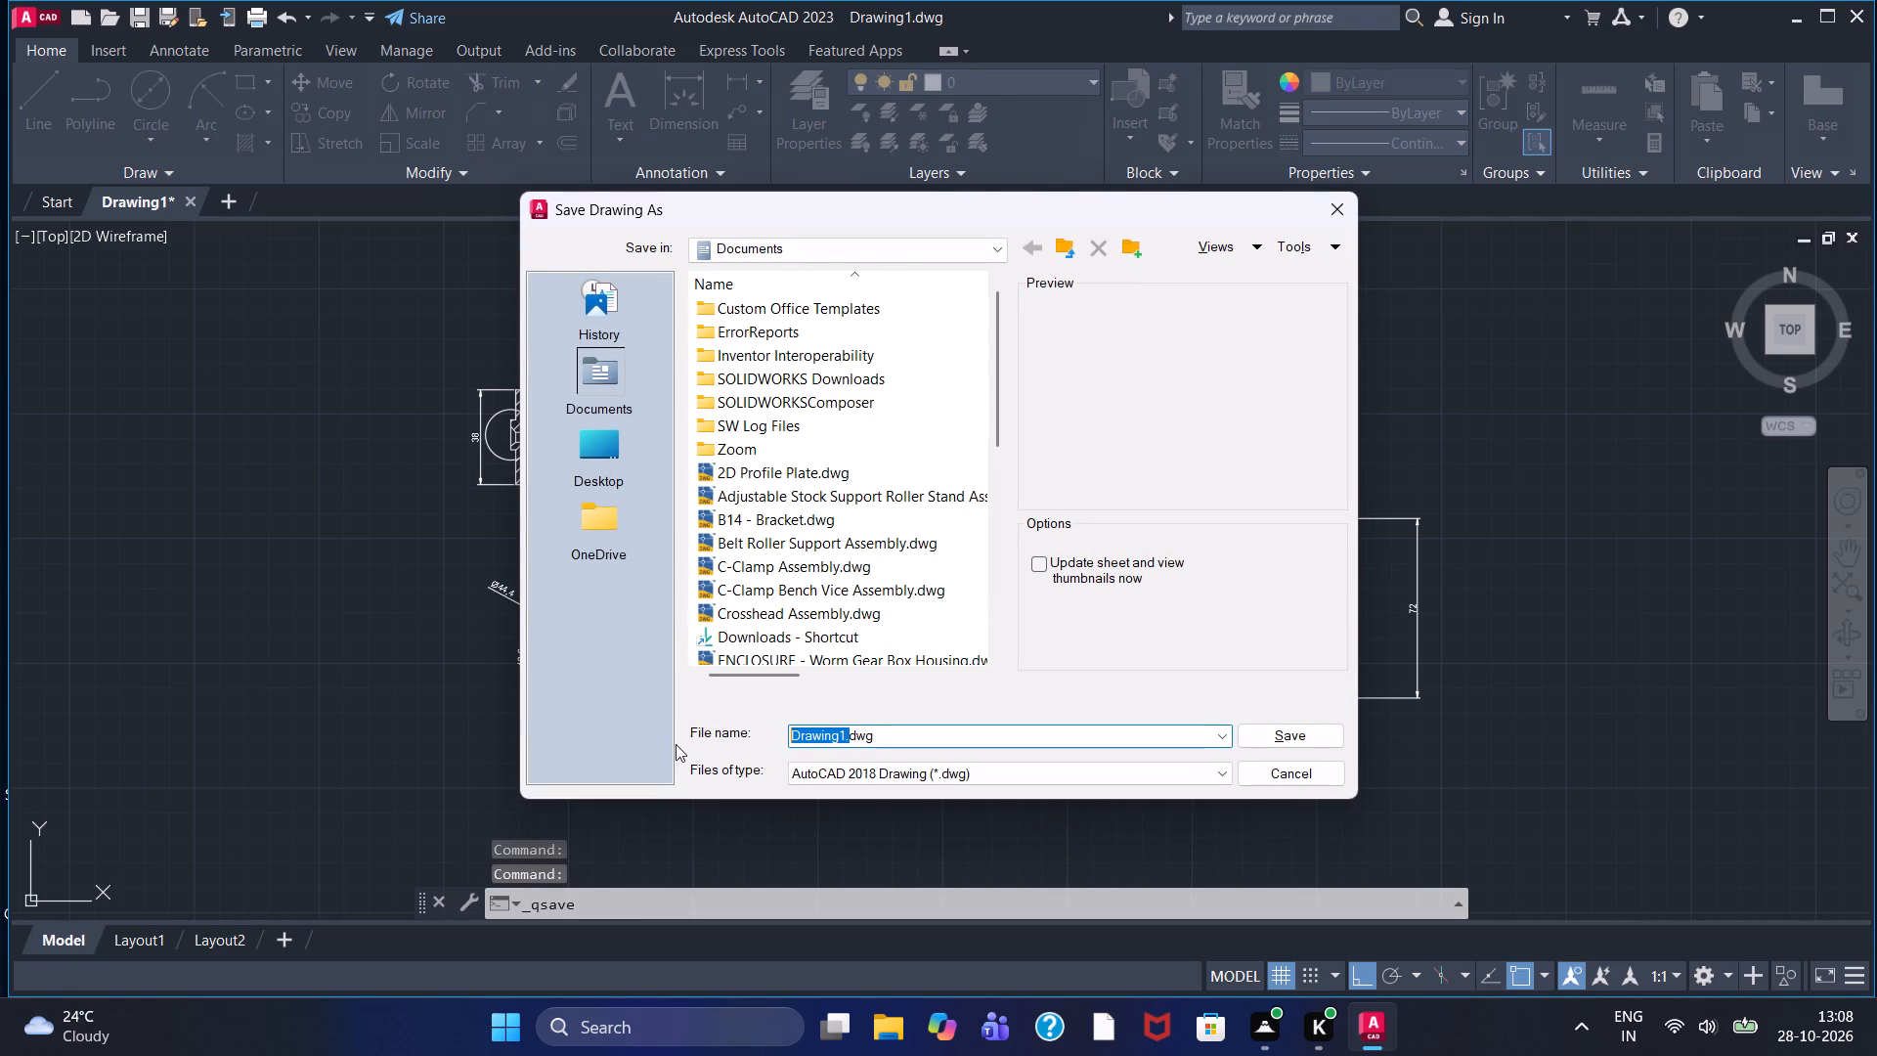
{"action": "key", "text": "BackSpace"}
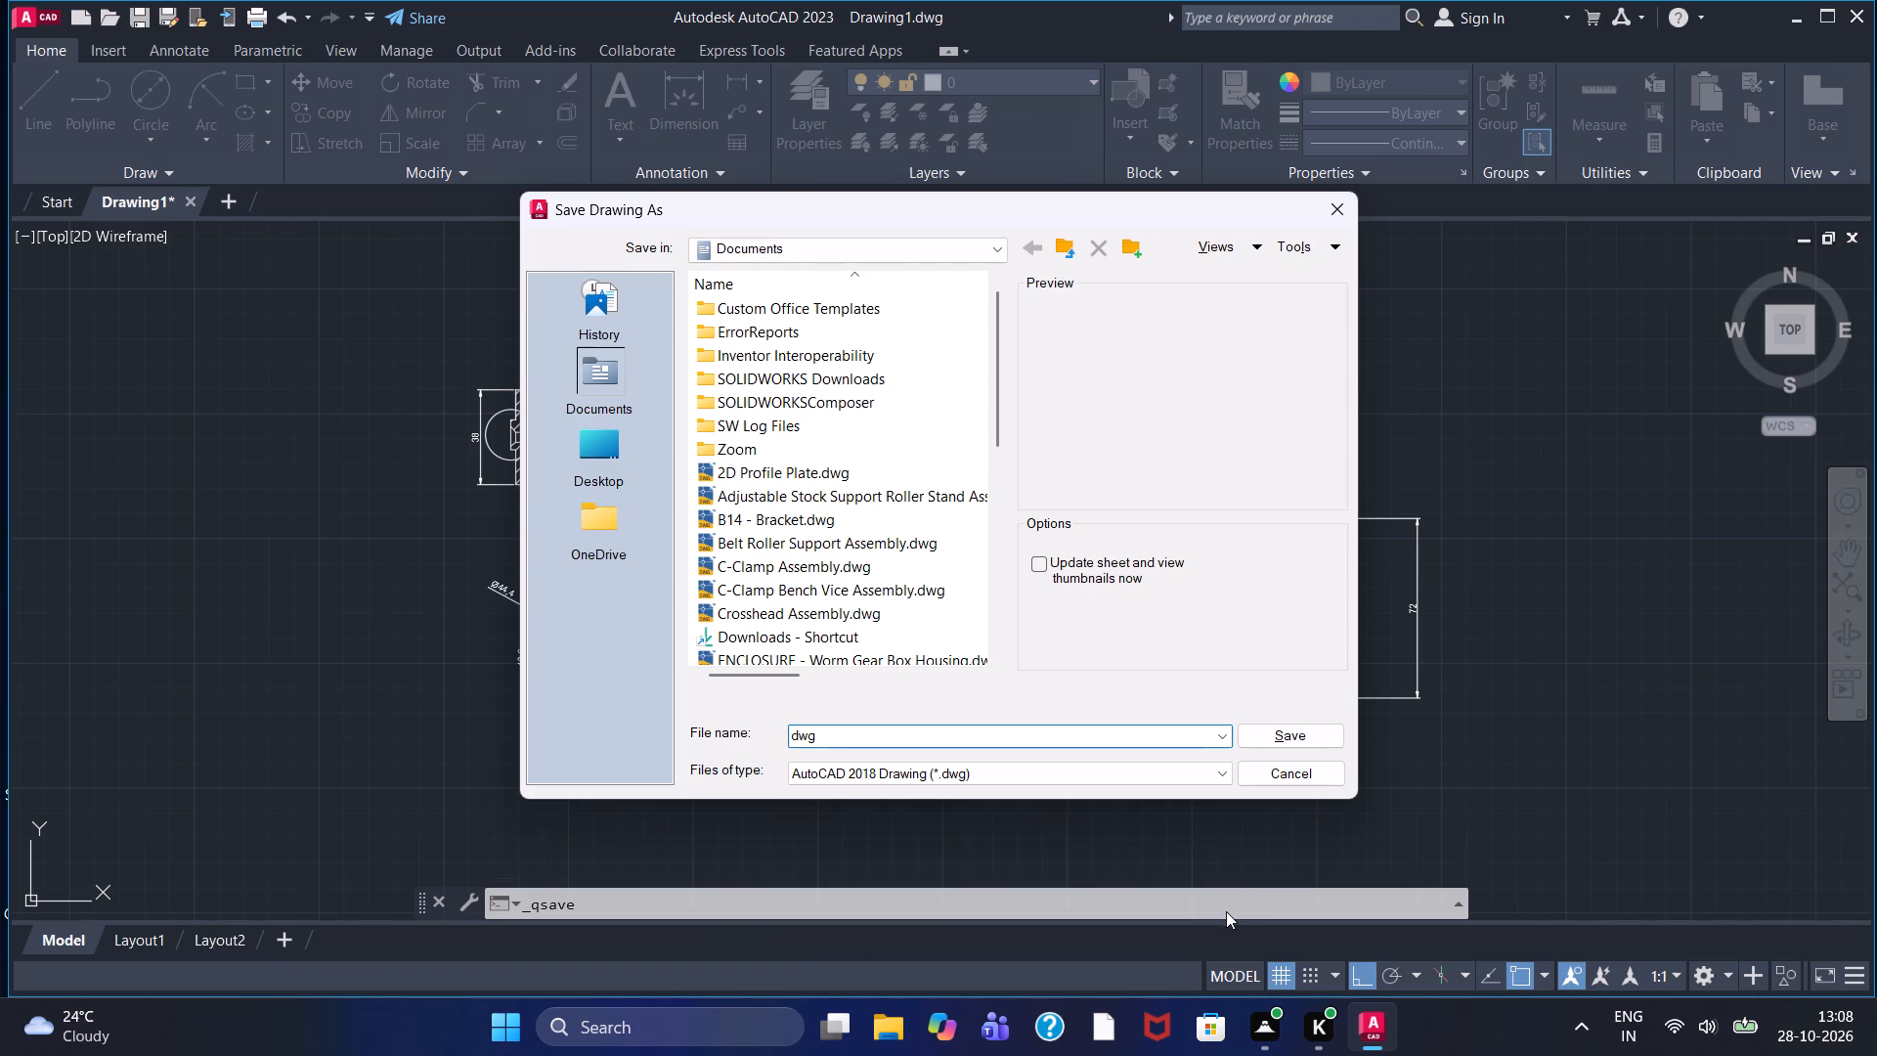
{"action": "key", "text": "ctrl+v"}
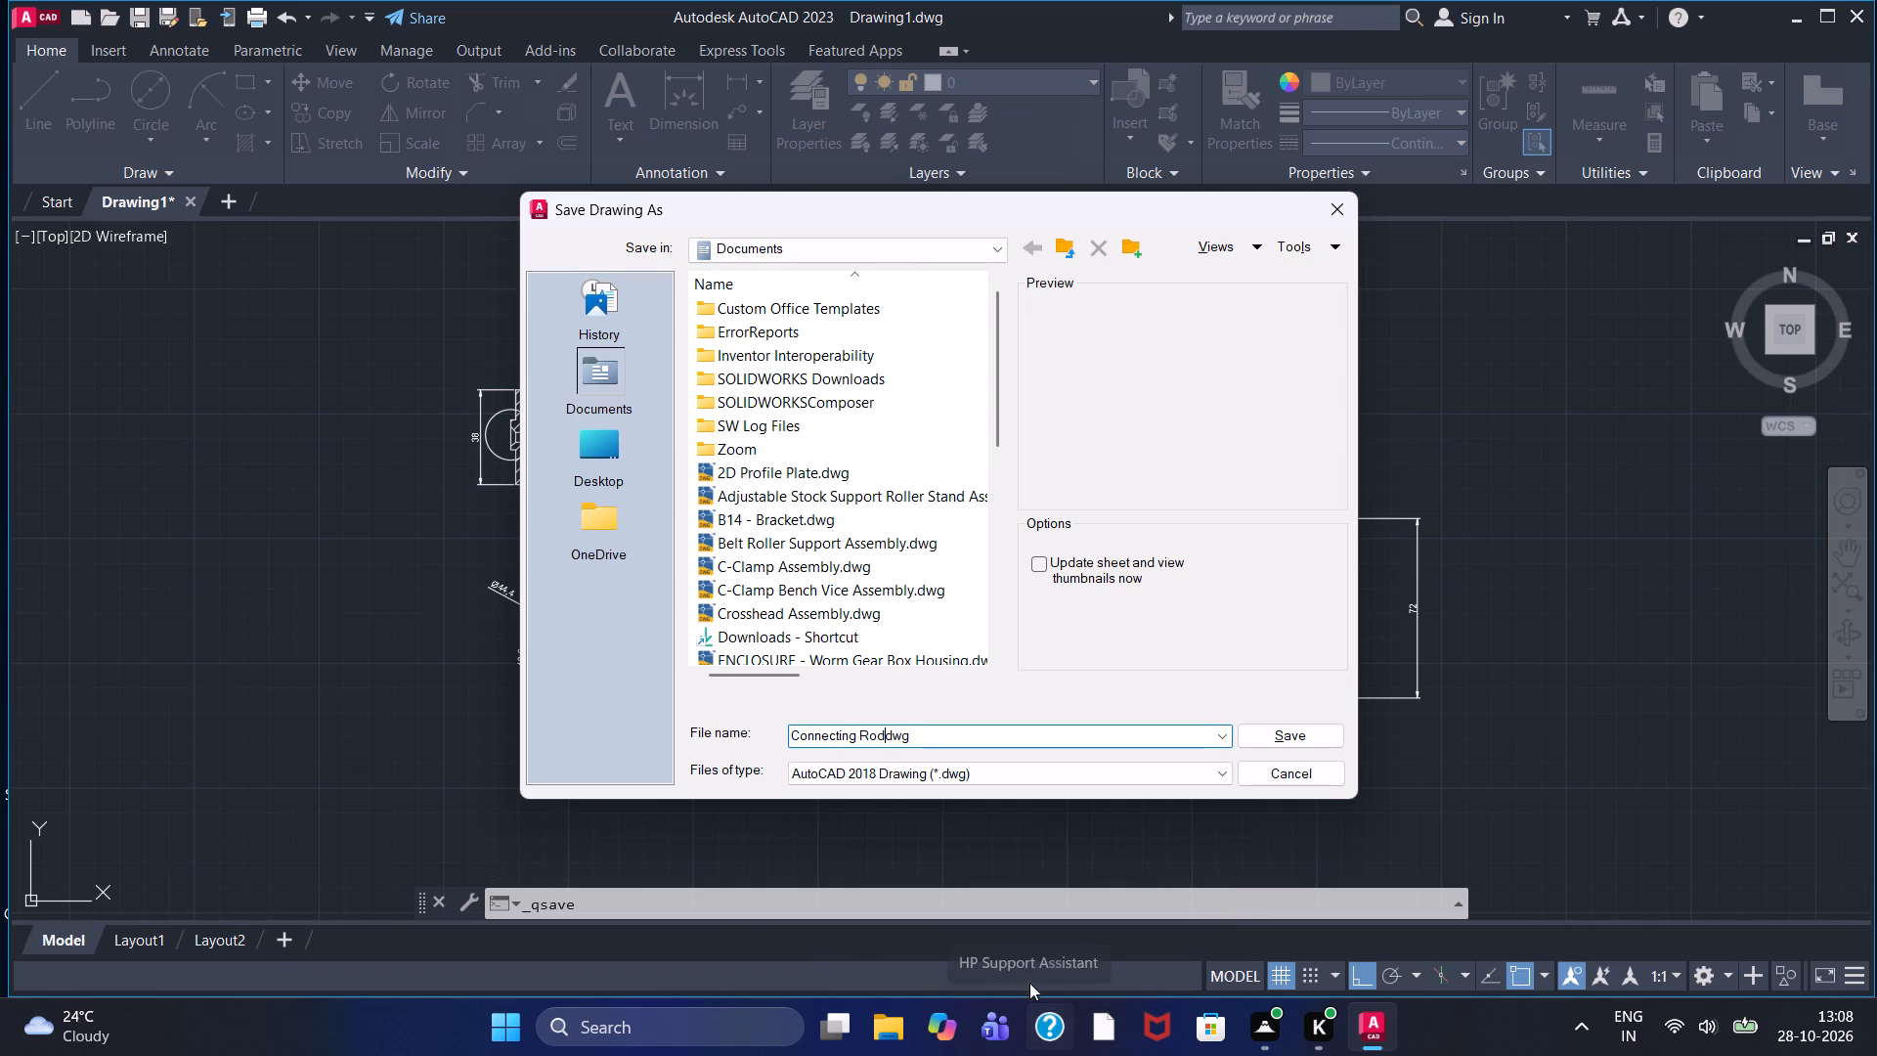
{"action": "key", "text": "period"}
{"action": "scroll", "coordinate": [905, 761], "scroll_direction": "up", "scroll_amount": 2}
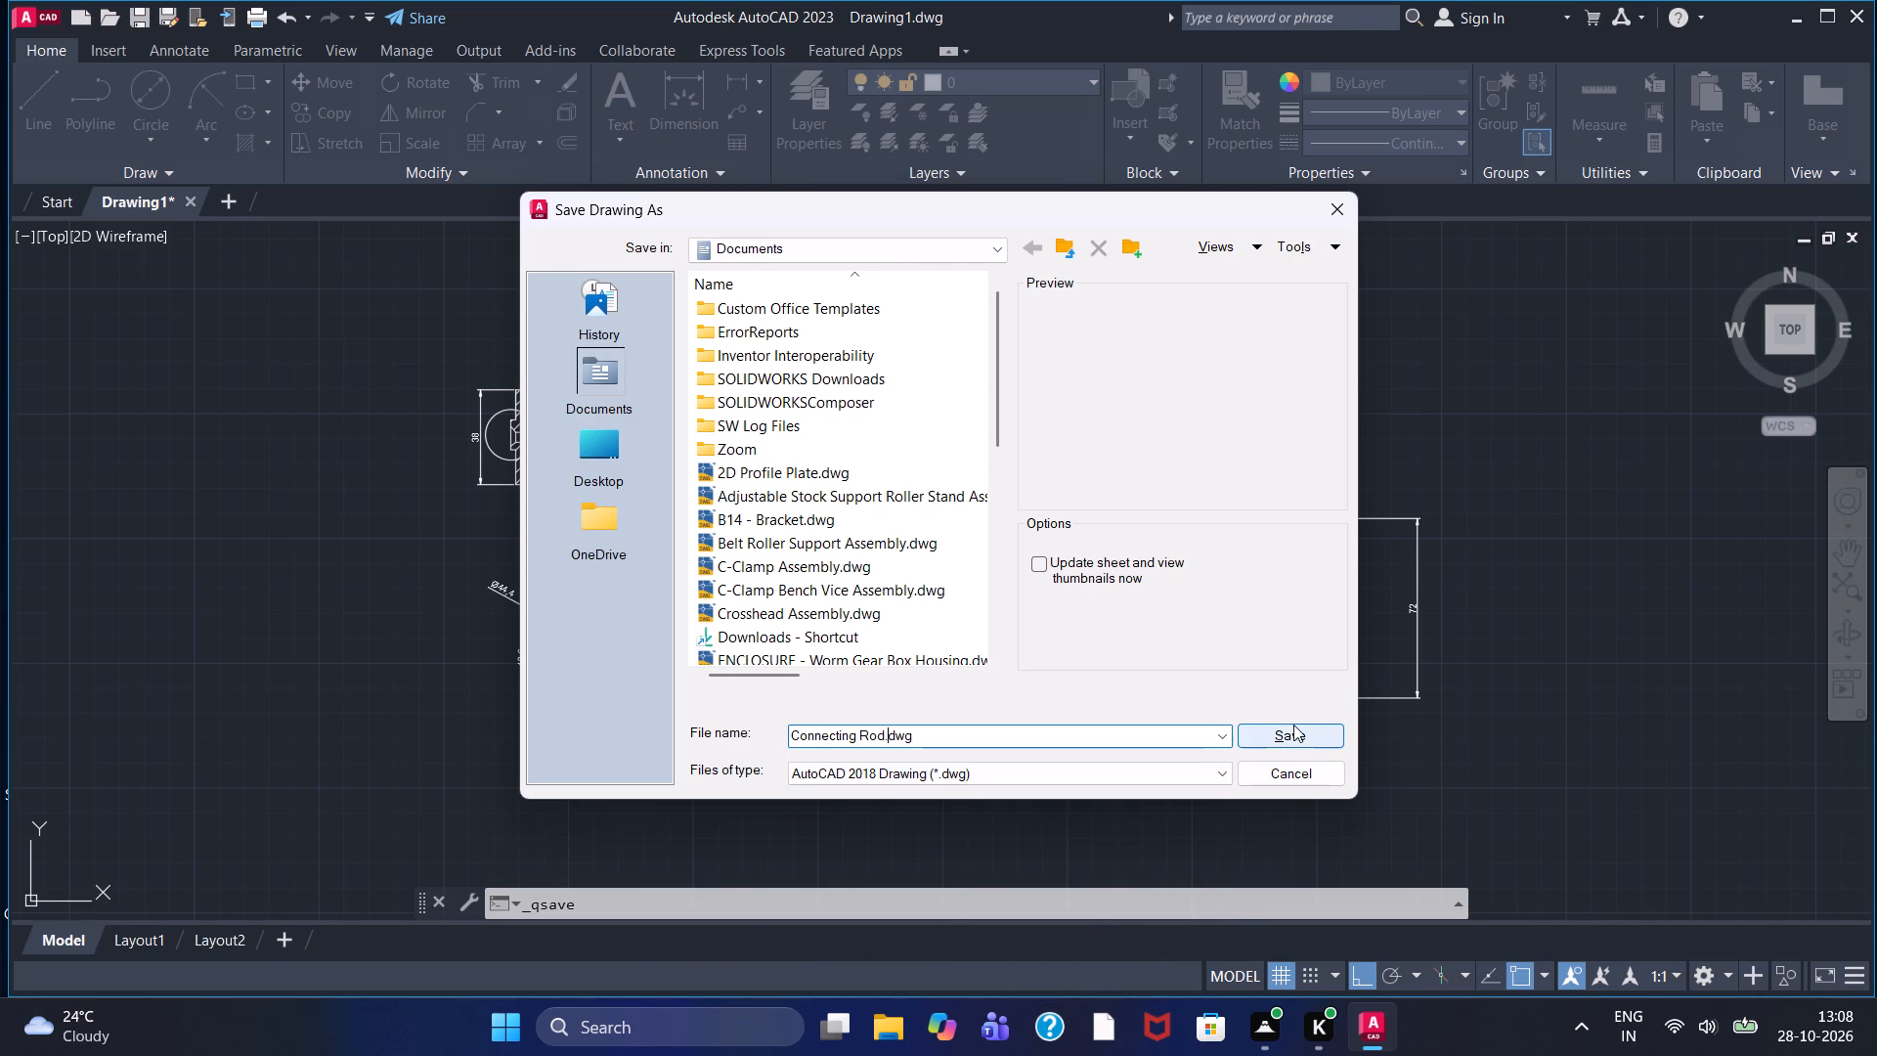
{"action": "left_click", "coordinate": [1293, 725]}
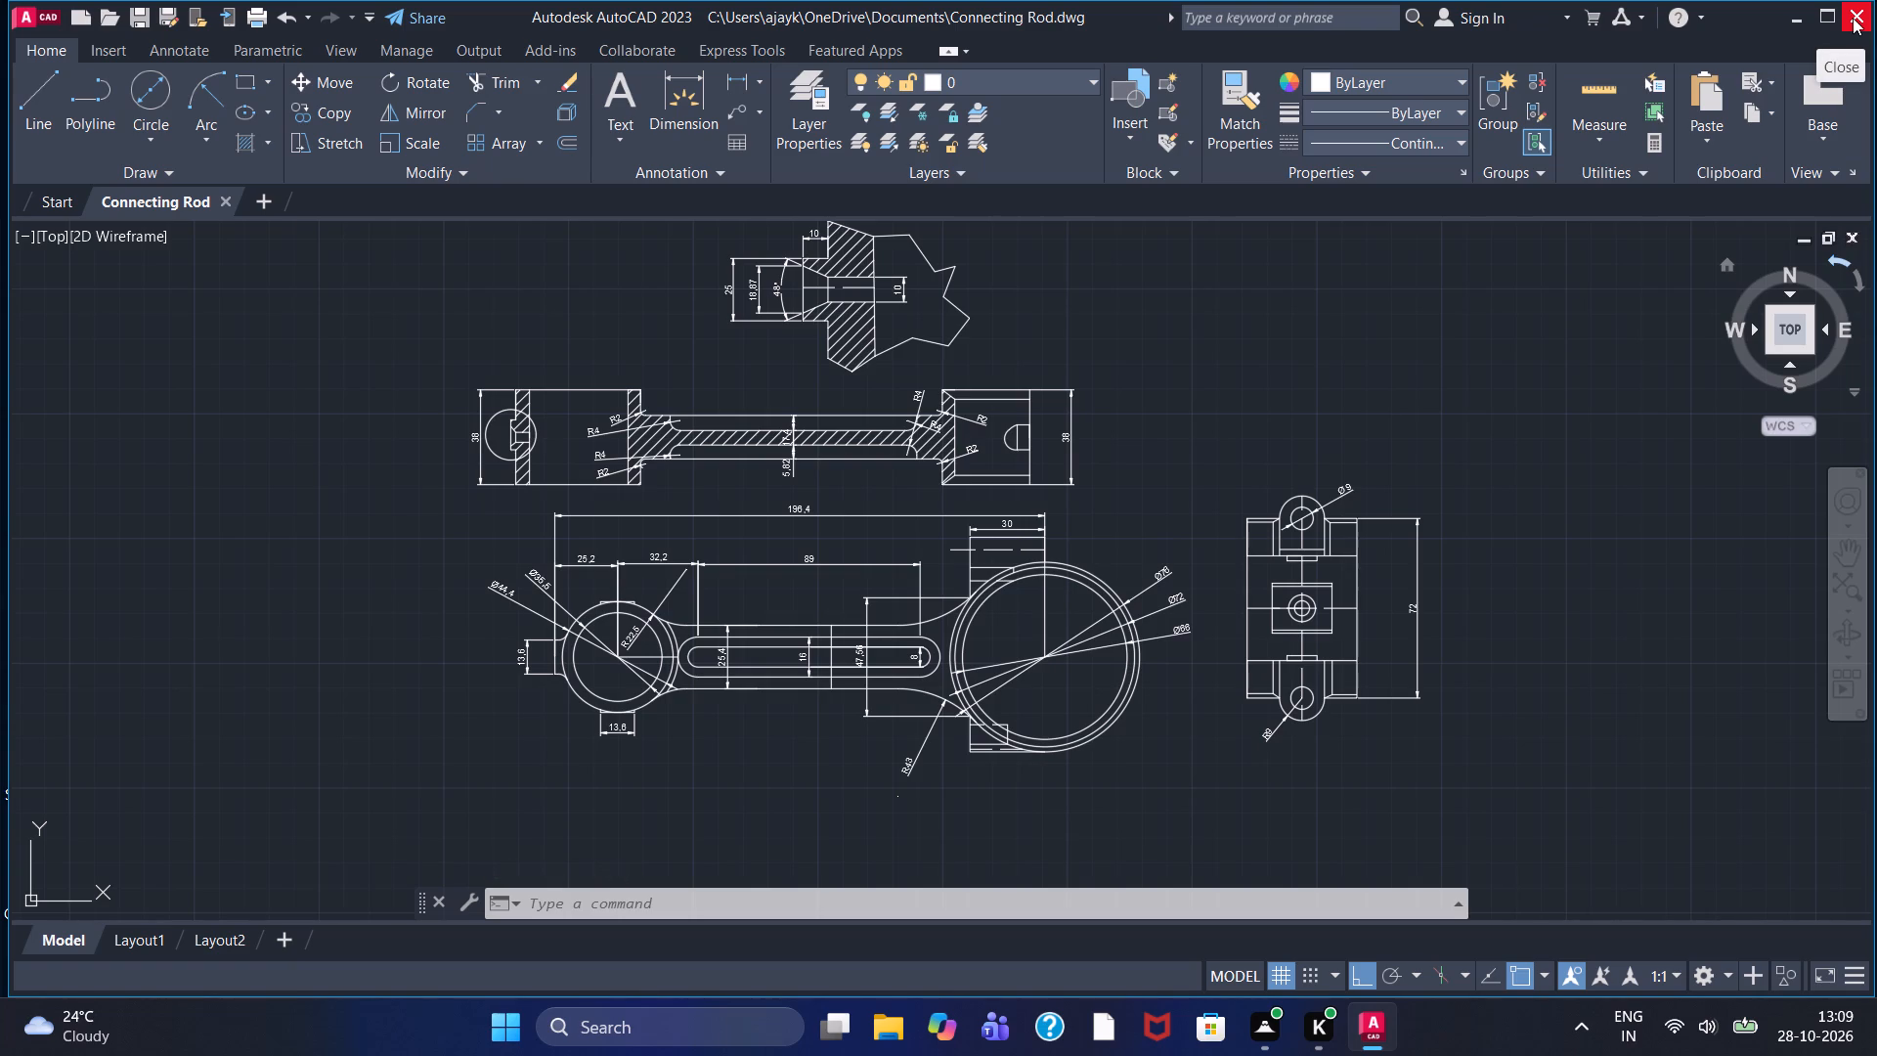
Add a linear dimension for the big end's outer width along the rod axis, placed above the section view.
{"action": "scroll", "coordinate": [1279, 422], "scroll_direction": "up", "scroll_amount": 2}
{"action": "middle_click_drag", "start_coordinate": [775, 466], "coordinate": [1166, 515]}
{"action": "scroll", "coordinate": [1166, 515], "scroll_direction": "down", "scroll_amount": 1}
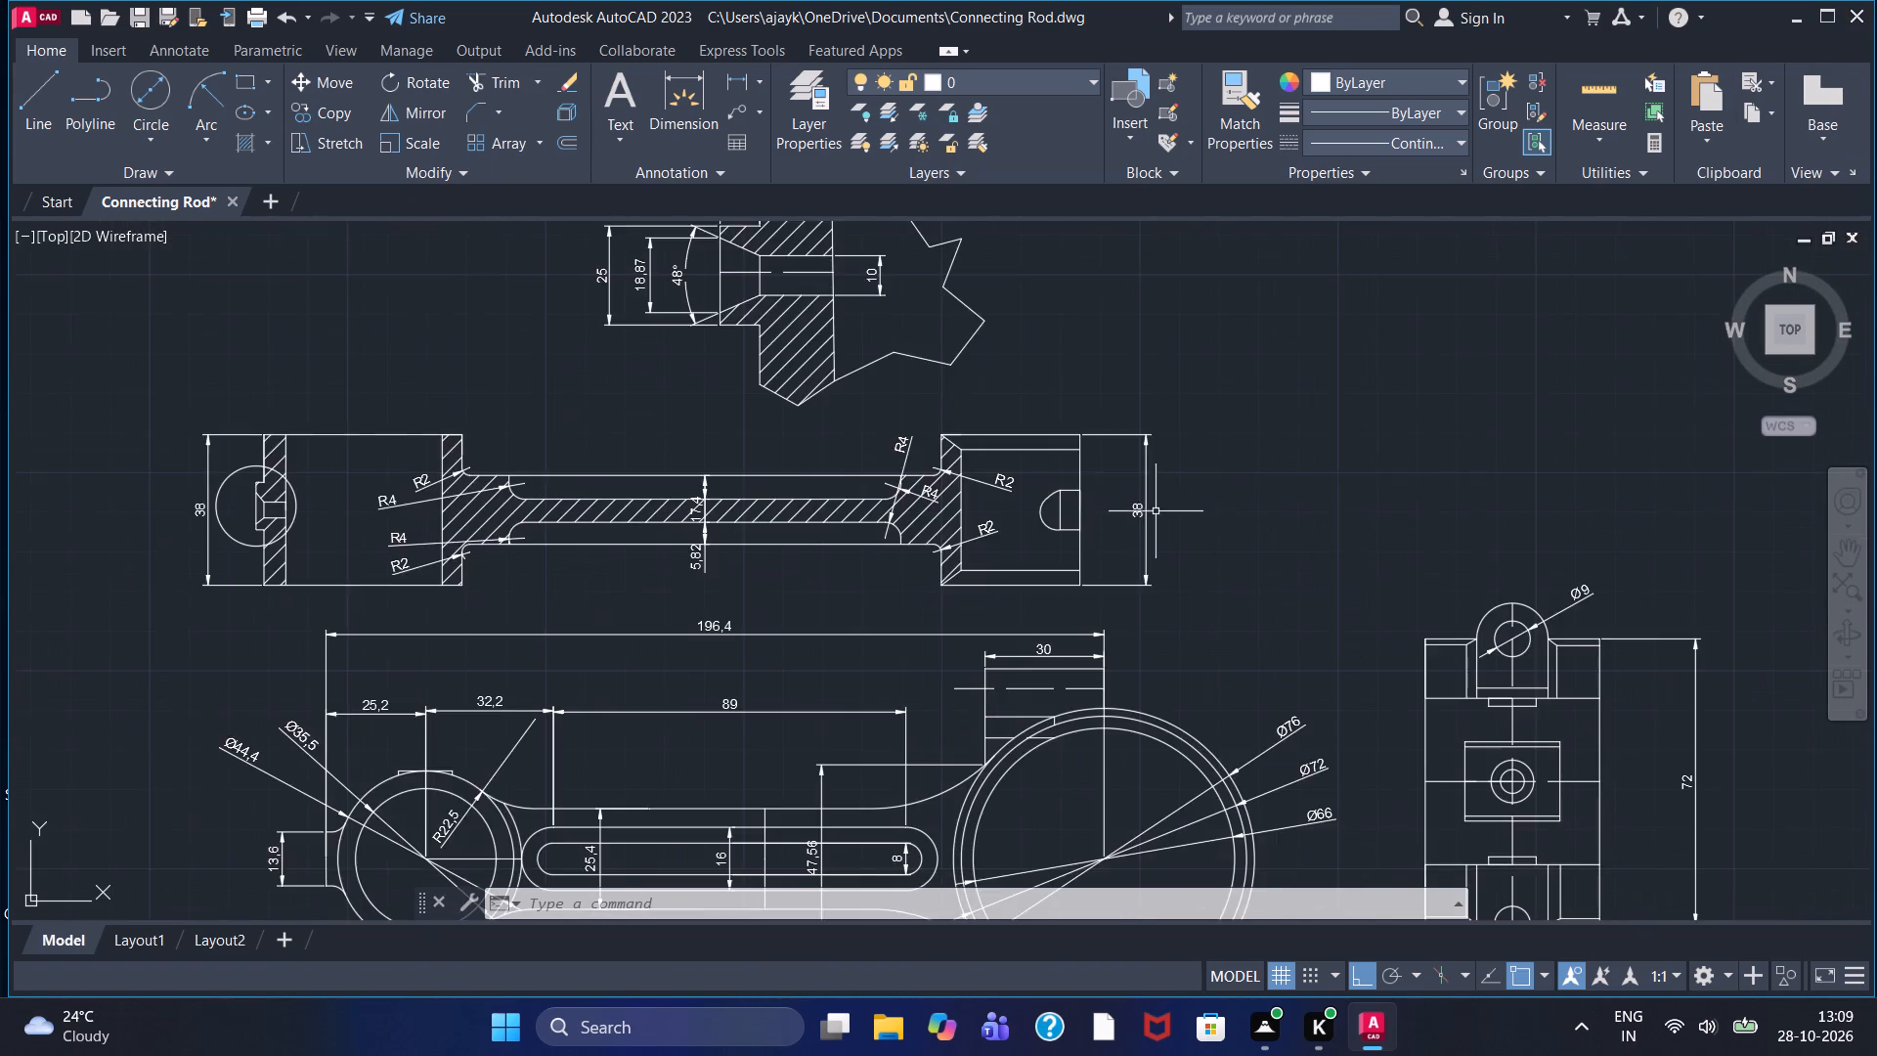
{"action": "scroll", "coordinate": [1036, 509], "scroll_direction": "up", "scroll_amount": 1}
{"action": "middle_click_drag", "start_coordinate": [870, 532], "coordinate": [952, 626]}
{"action": "left_click", "coordinate": [730, 91]}
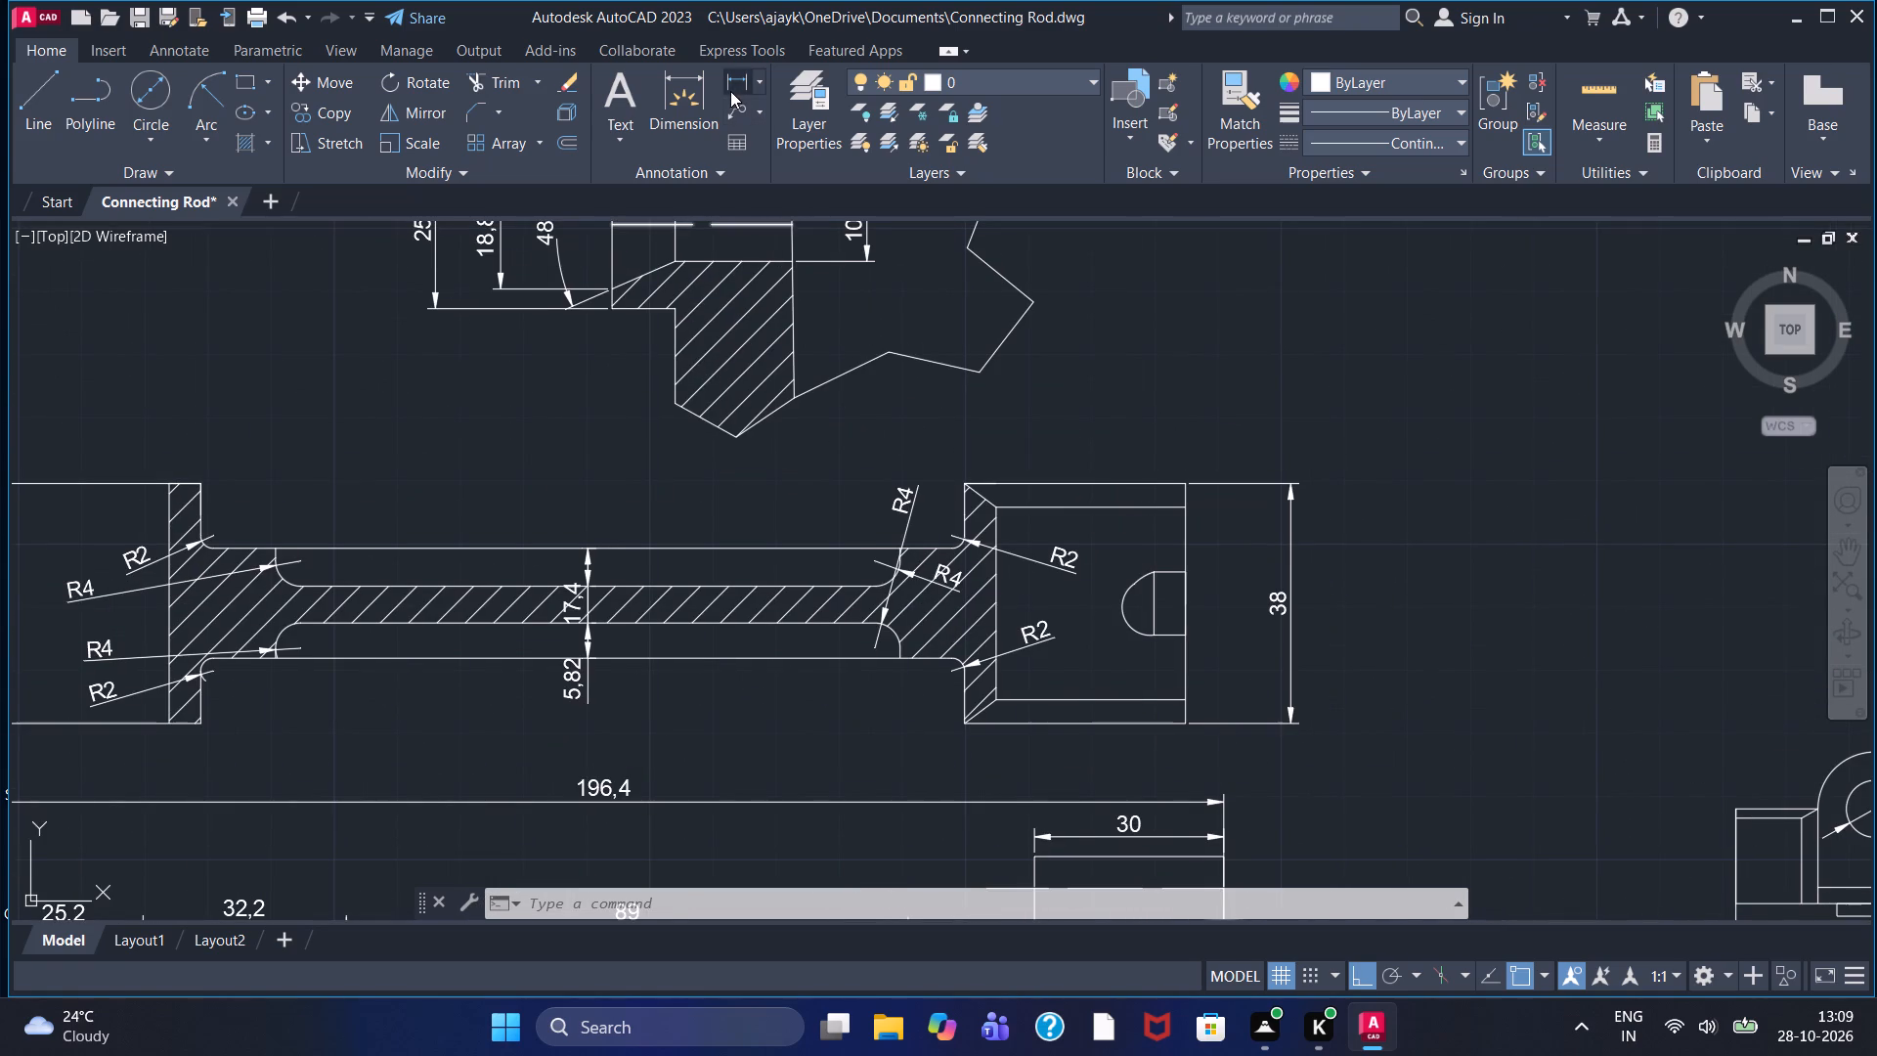
{"action": "left_click", "coordinate": [958, 485]}
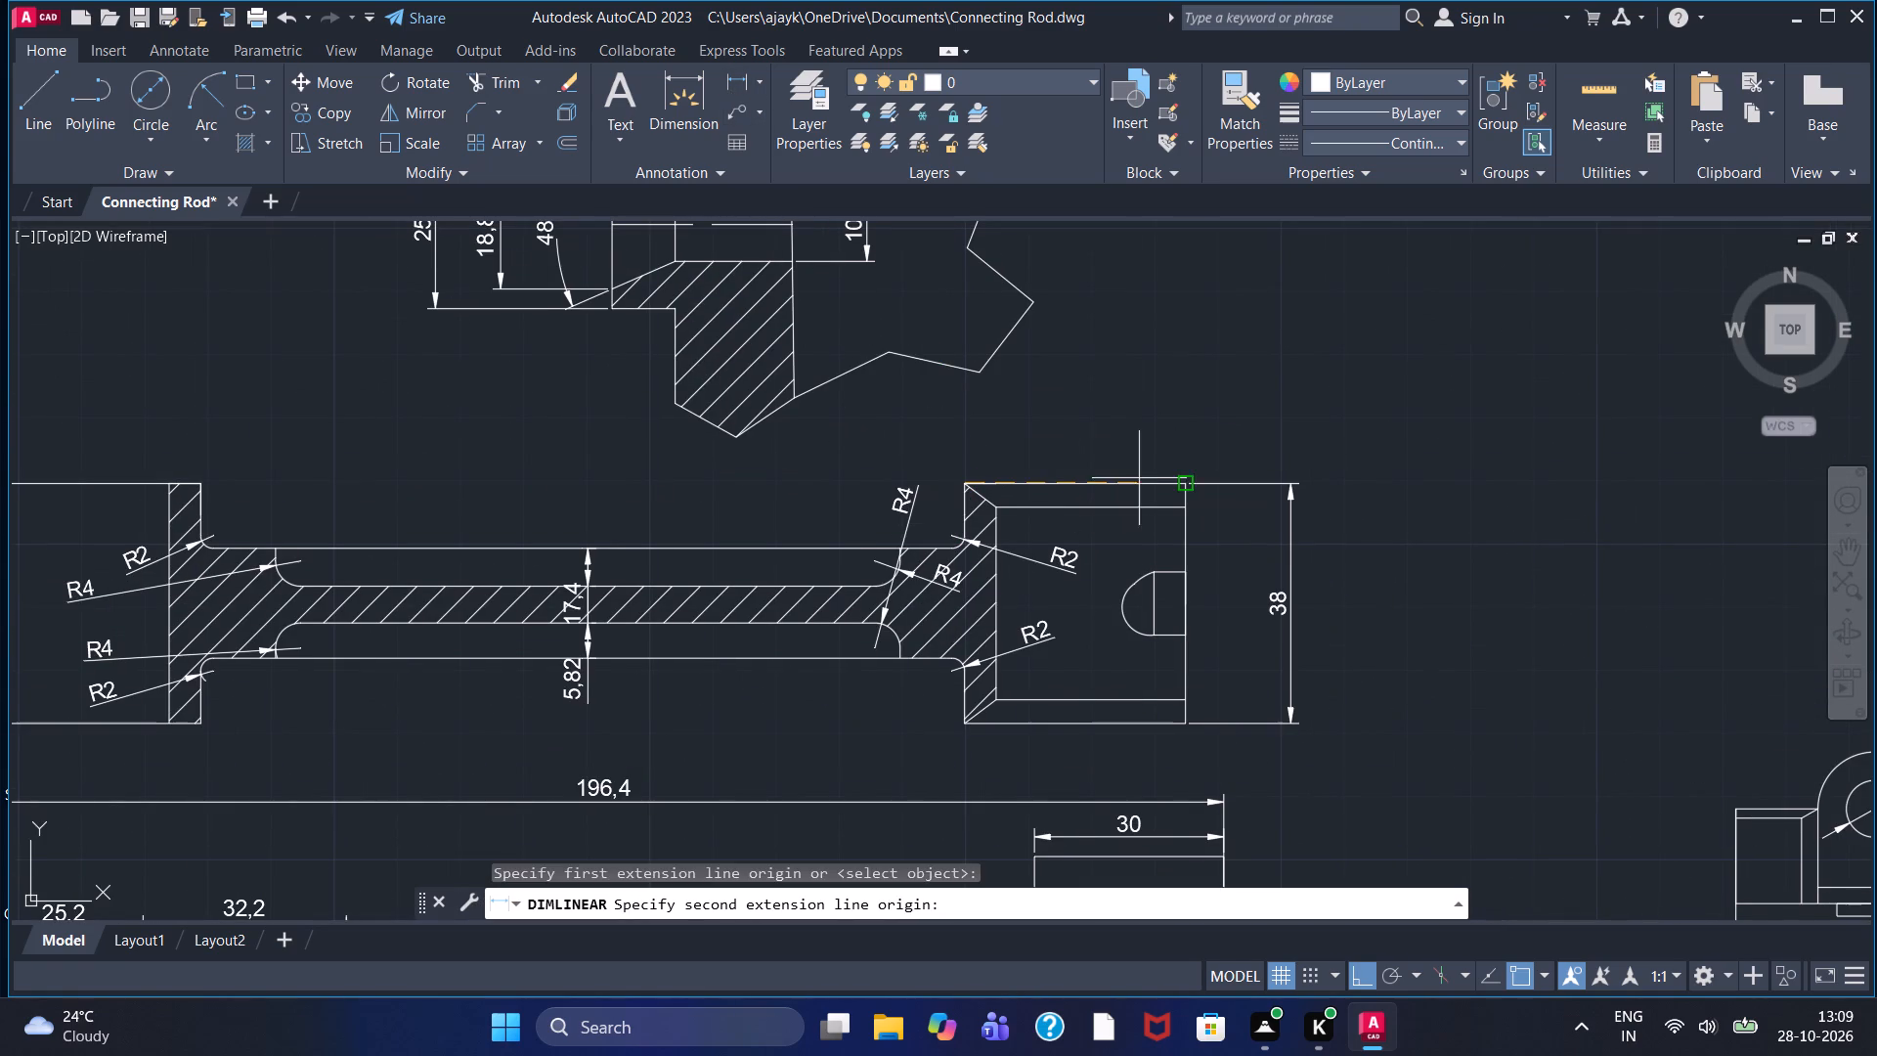
{"action": "left_click", "coordinate": [1187, 482]}
{"action": "left_click", "coordinate": [1109, 419]}
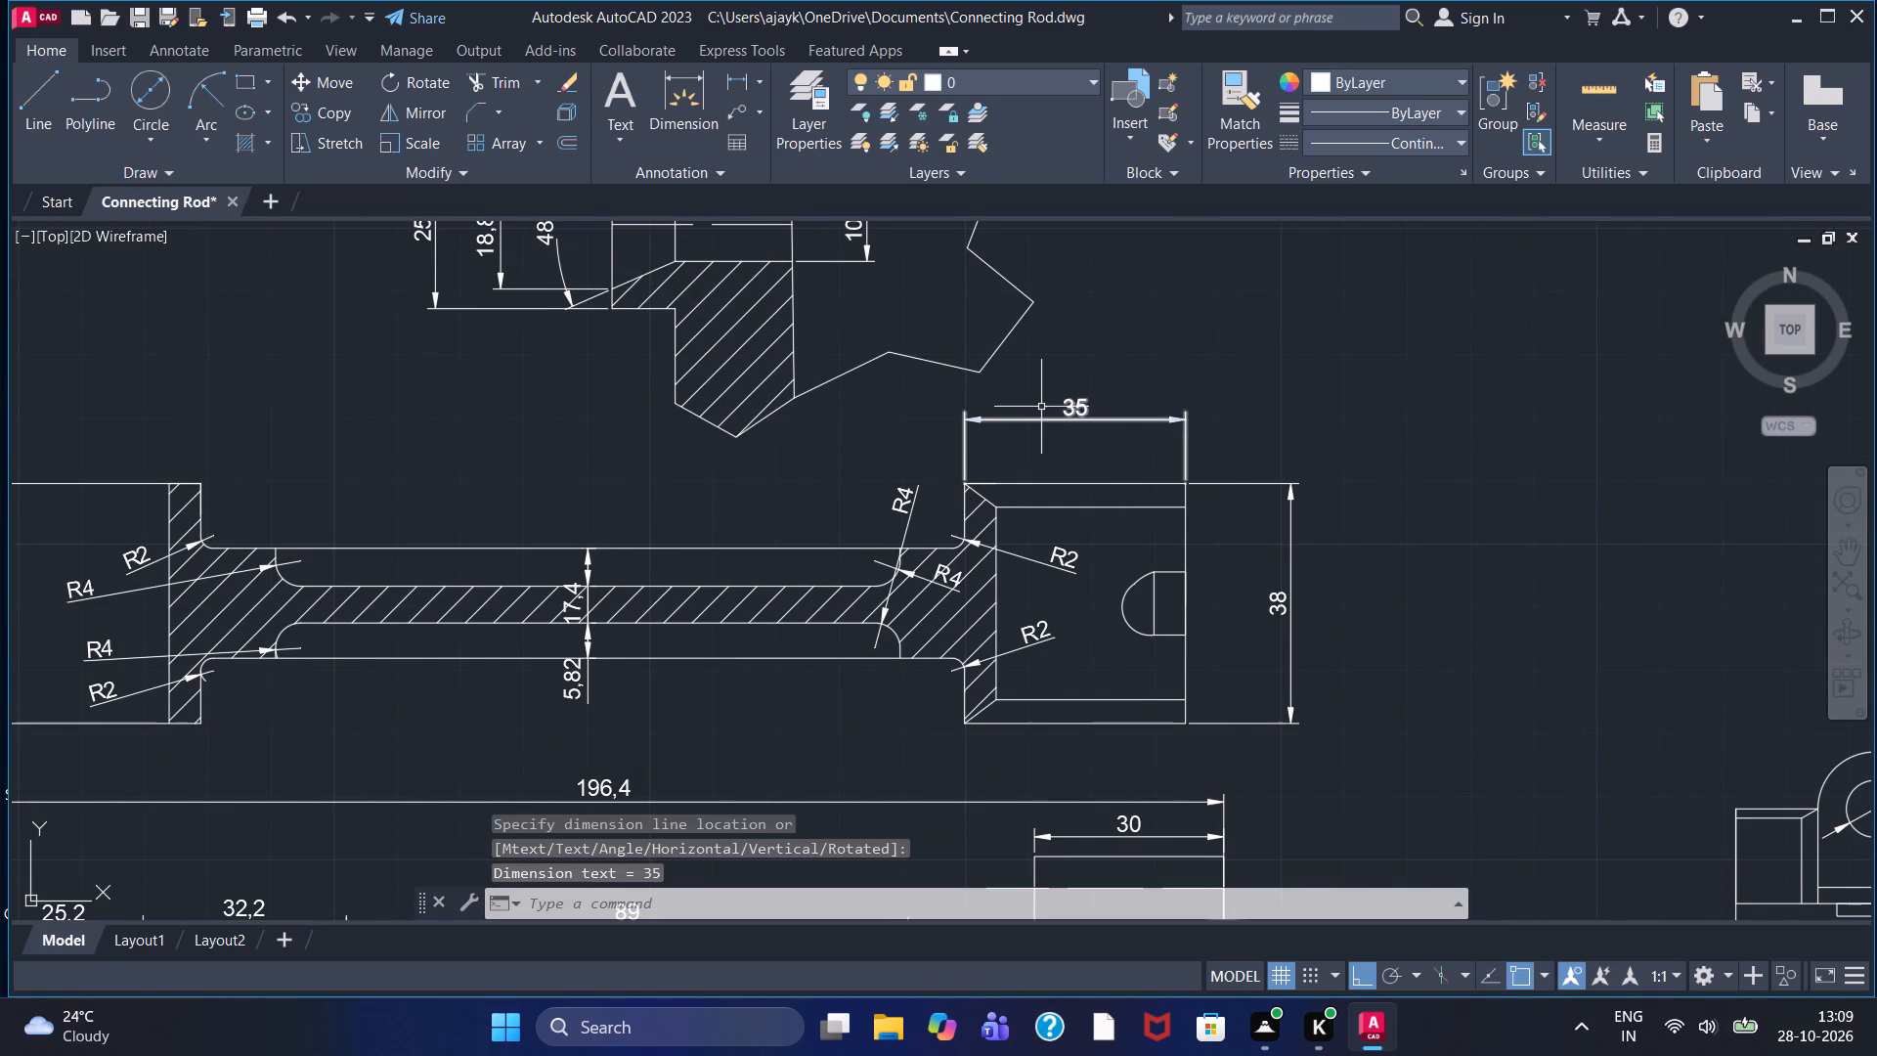
Dimension the vertical distance between the big end's two inner edges in the section view, inside the 38 dimension.
{"action": "left_click", "coordinate": [737, 75]}
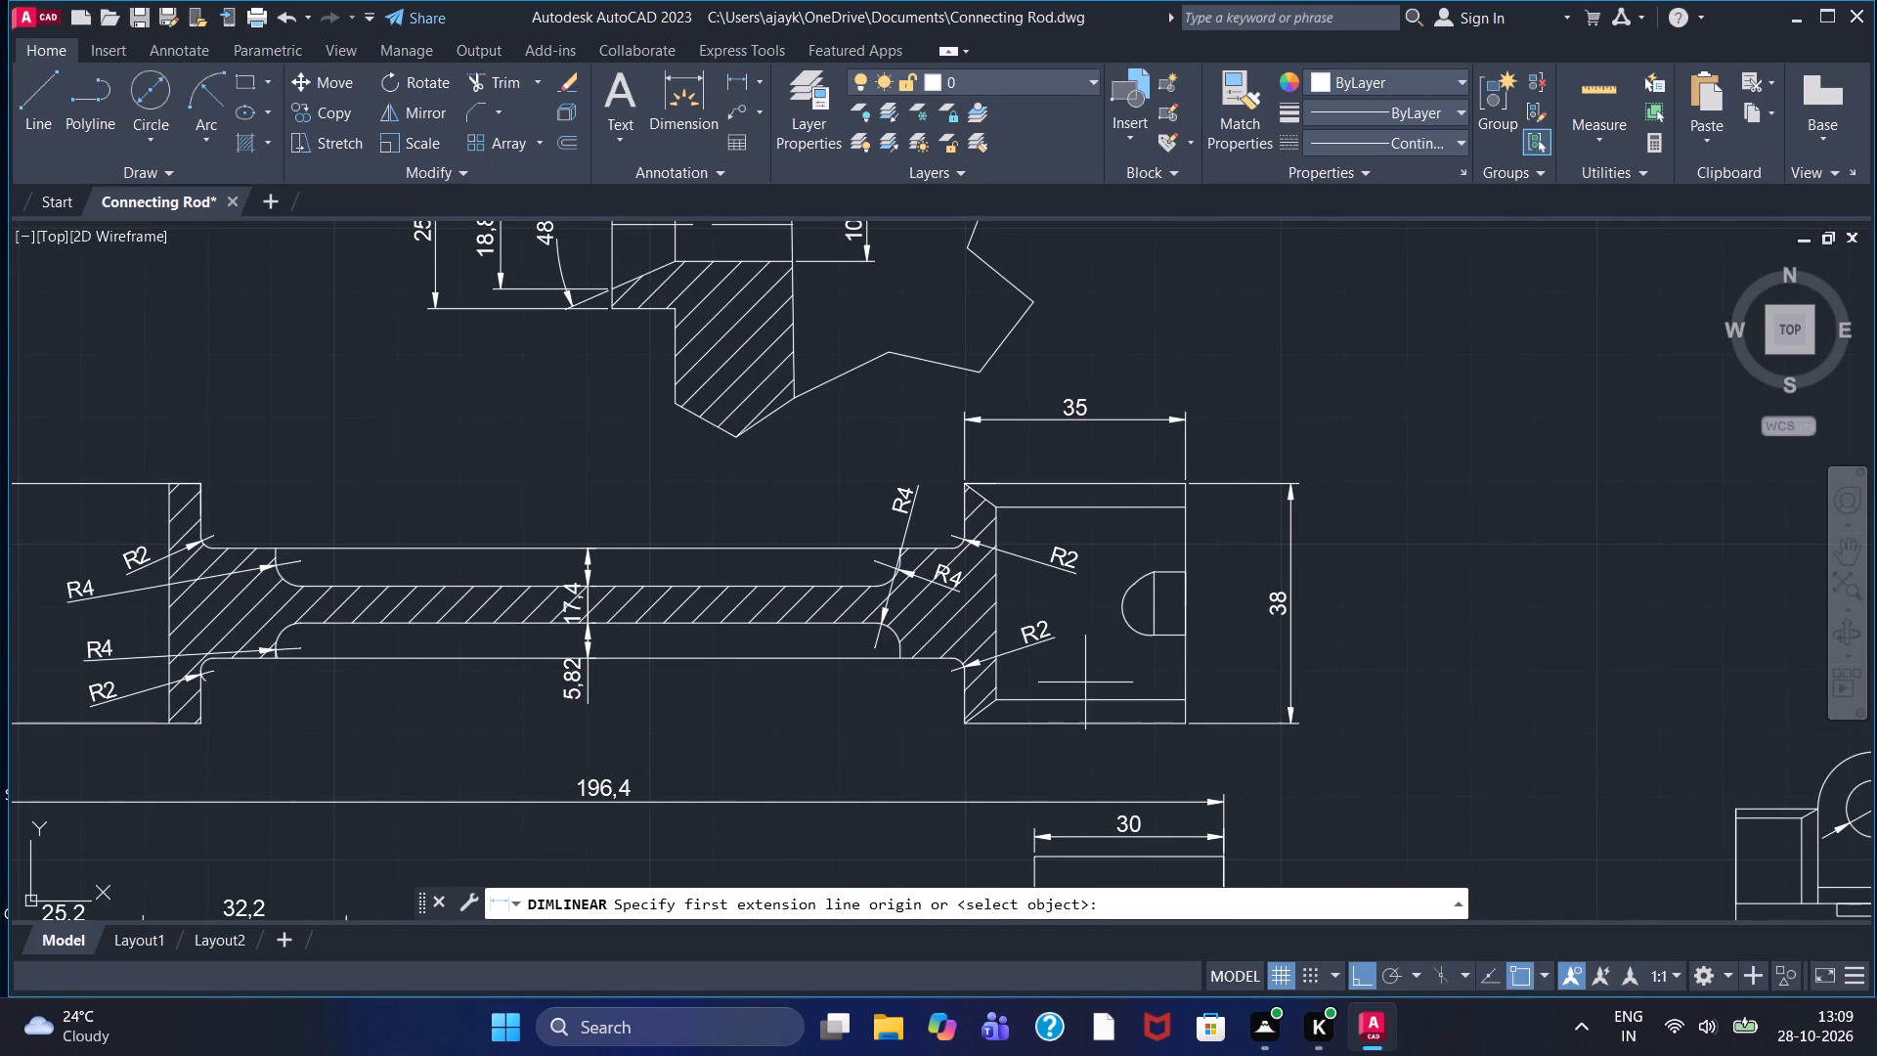
{"action": "scroll", "coordinate": [1085, 680], "scroll_direction": "up", "scroll_amount": 1}
{"action": "left_click", "coordinate": [1240, 406]}
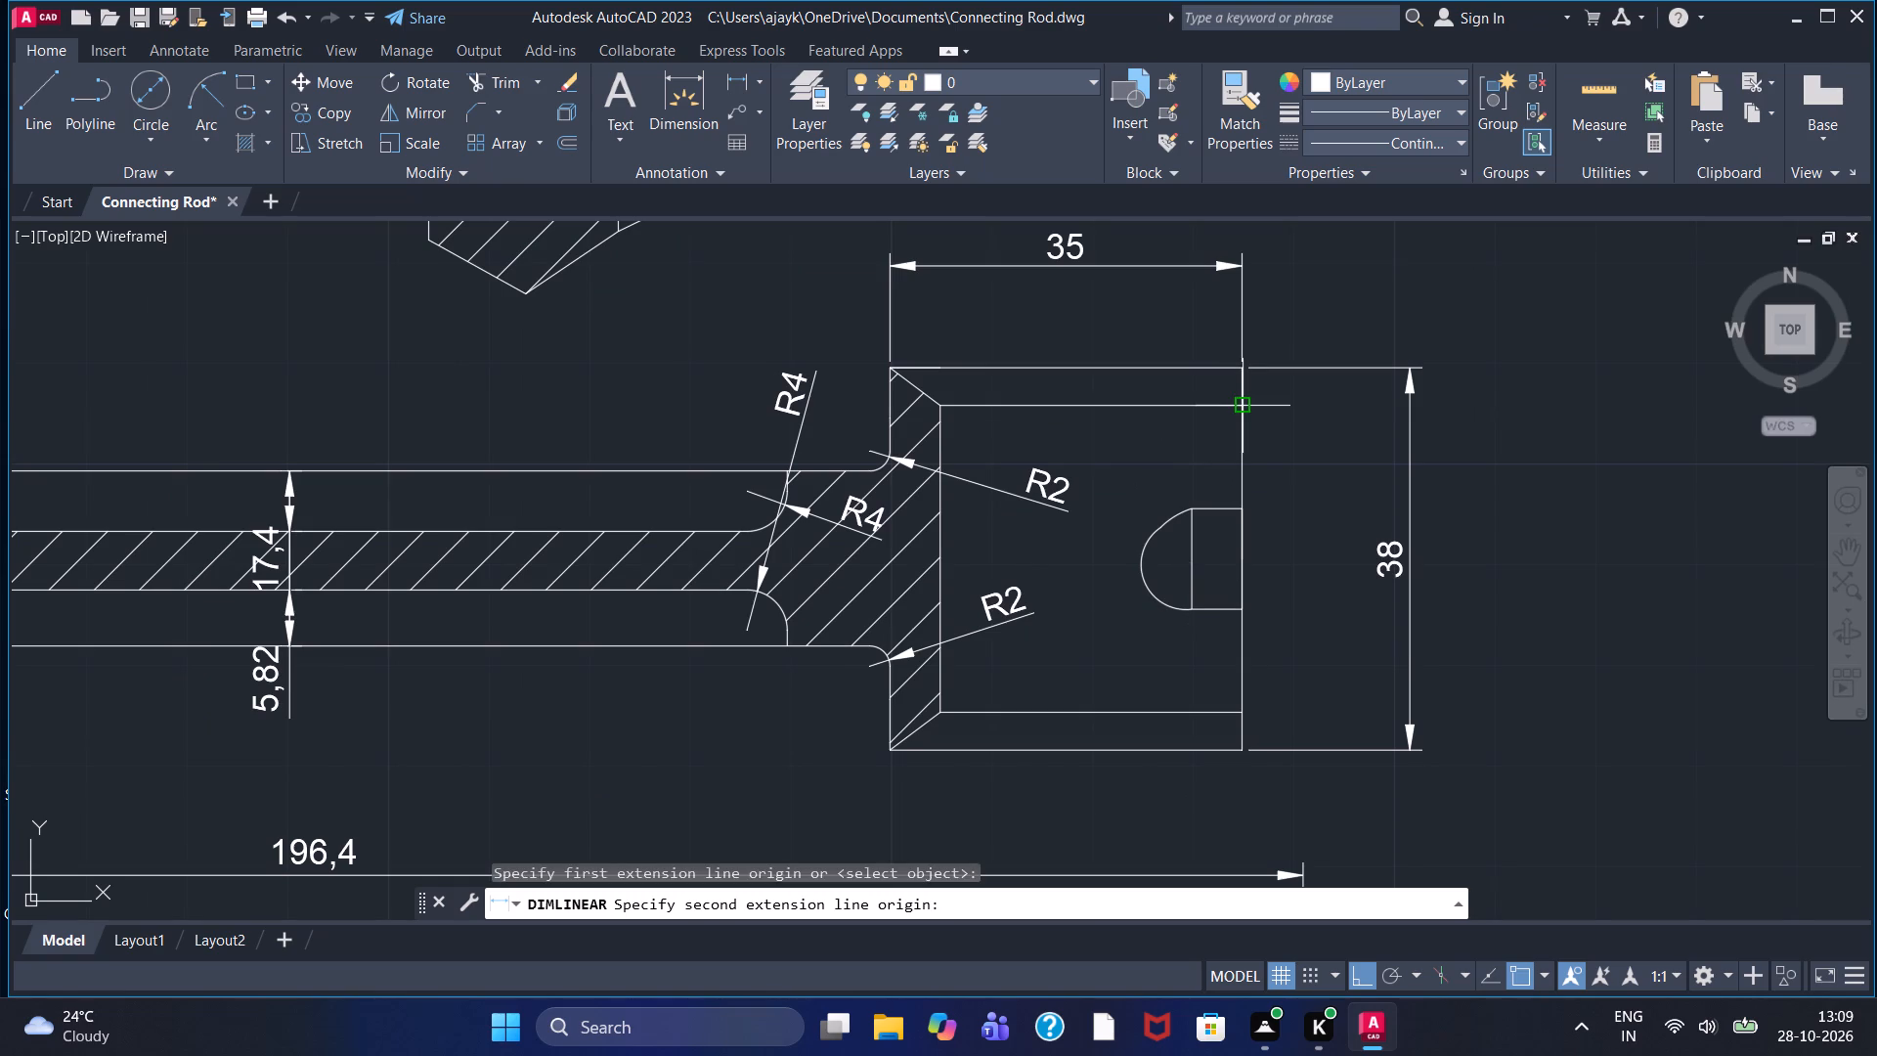
{"action": "left_click", "coordinate": [1236, 710]}
{"action": "left_click", "coordinate": [1317, 653]}
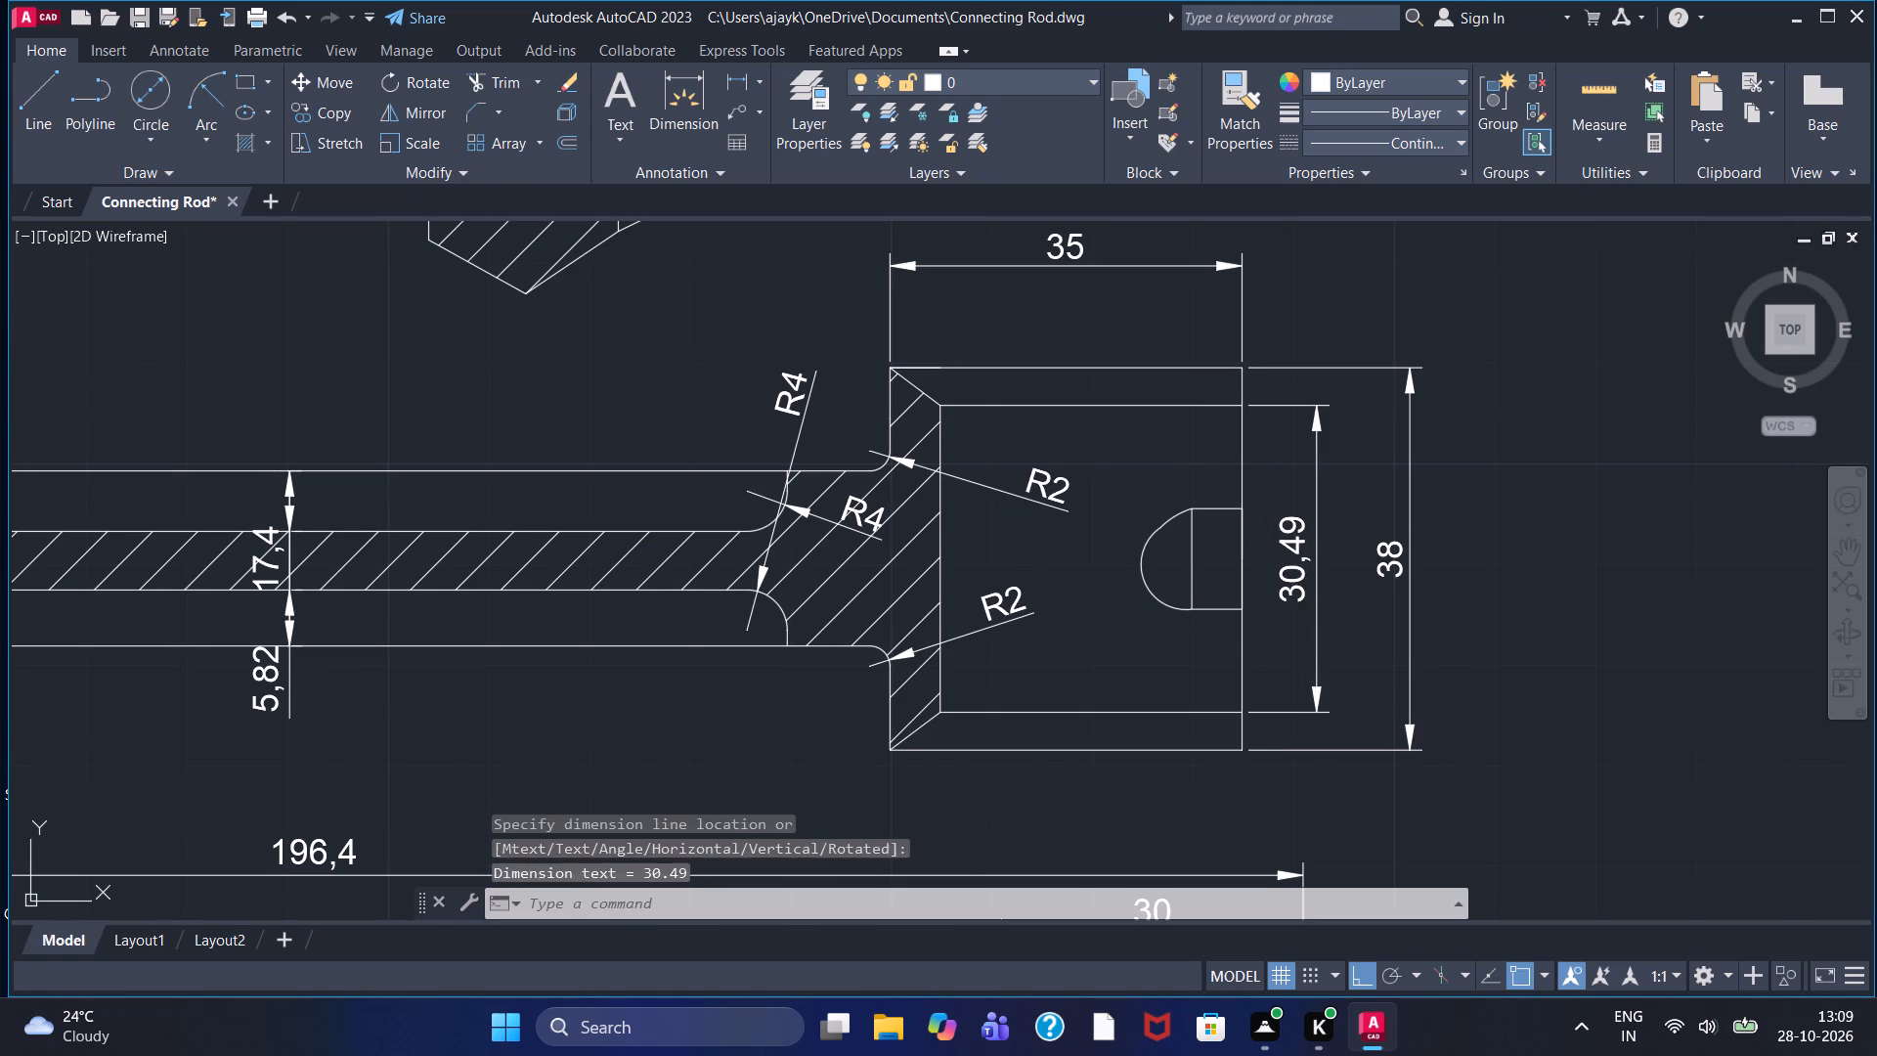
Dimension the horizontal depth of the big end's inner recess, placing the dimension below the section view.
{"action": "scroll", "coordinate": [1282, 660], "scroll_direction": "down", "scroll_amount": 1}
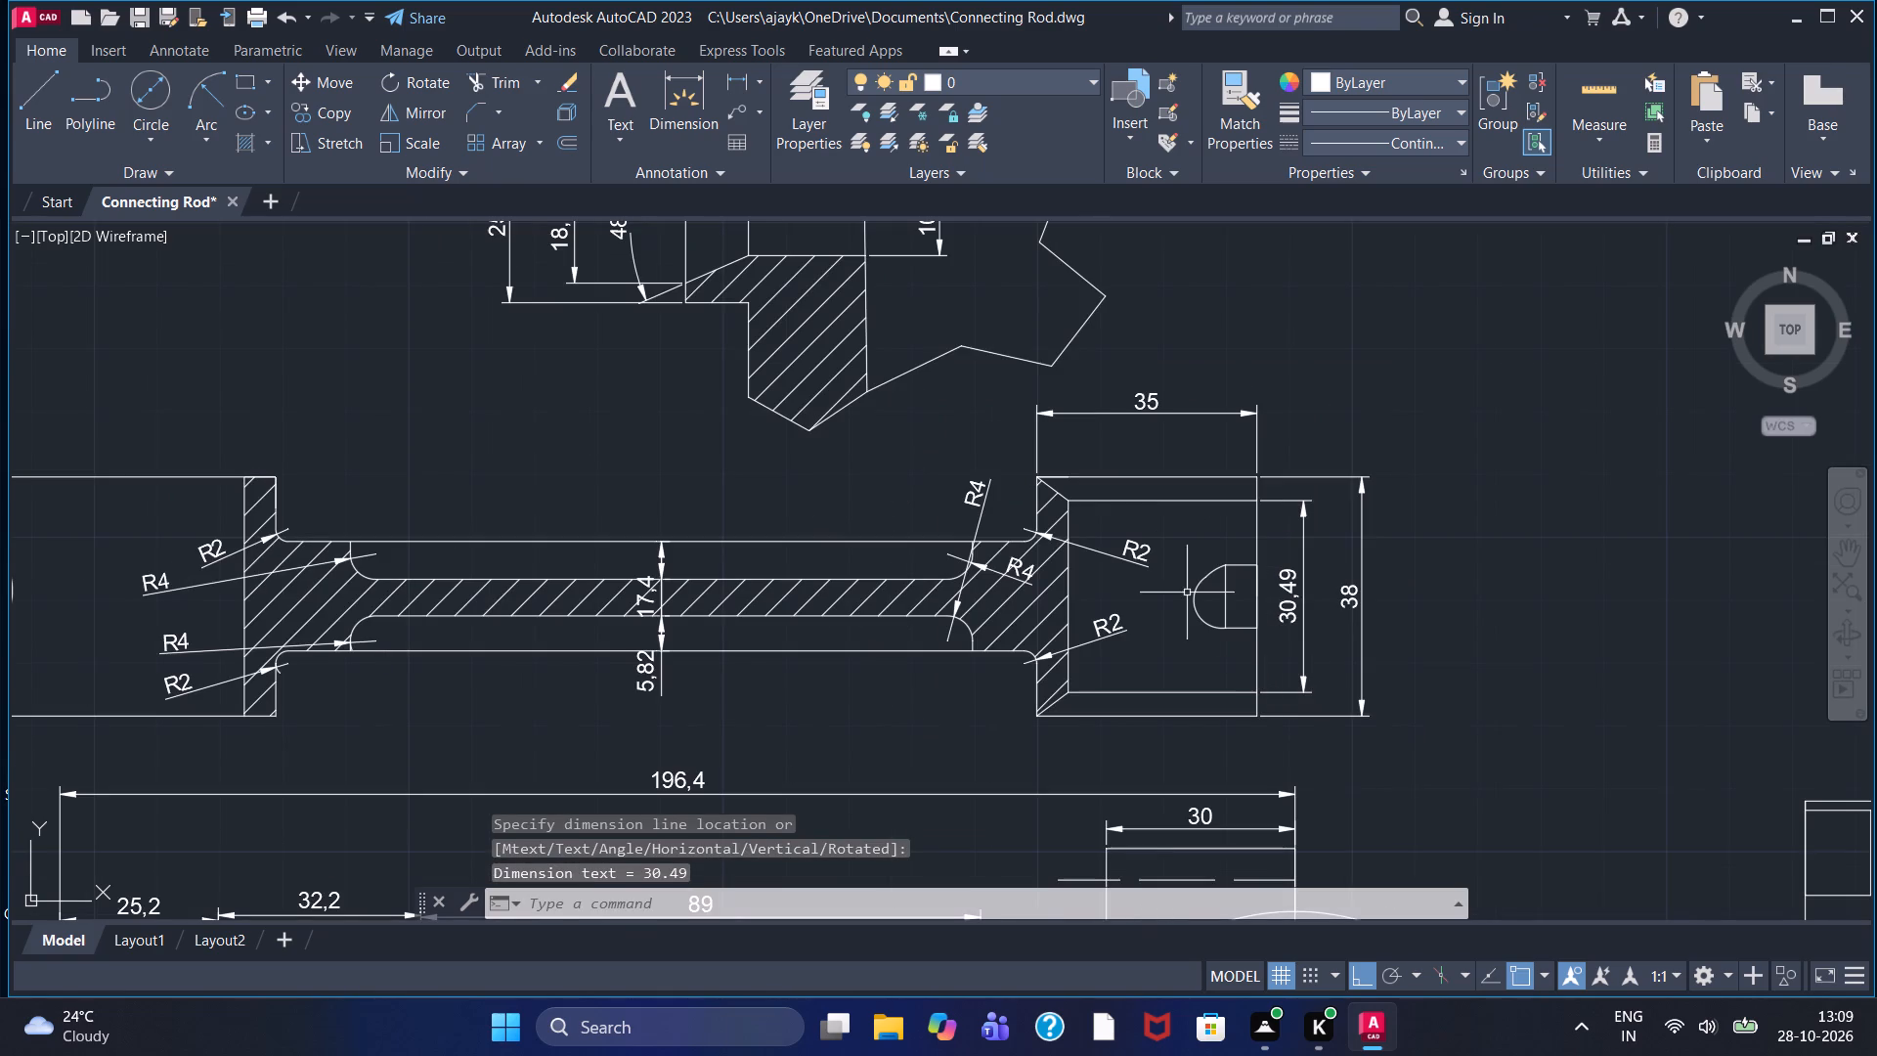
{"action": "left_click", "coordinate": [731, 81]}
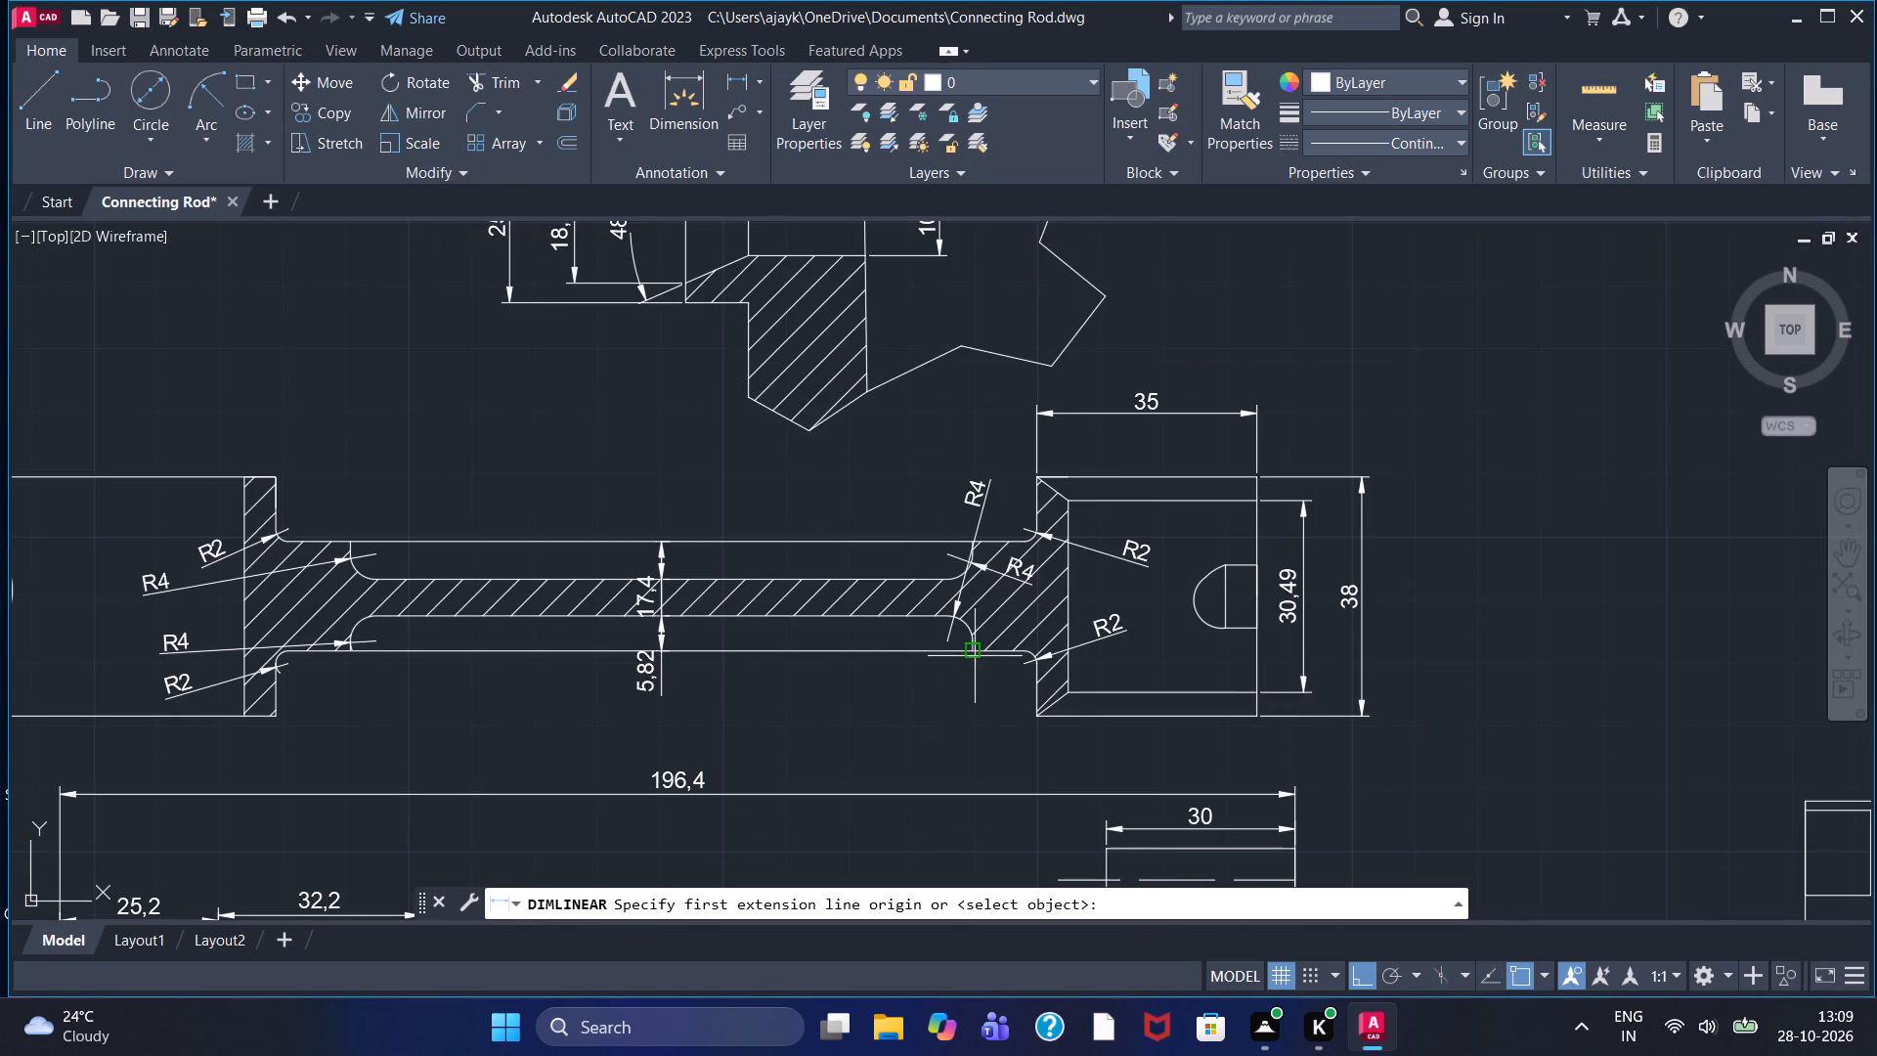
{"action": "left_click", "coordinate": [1072, 694]}
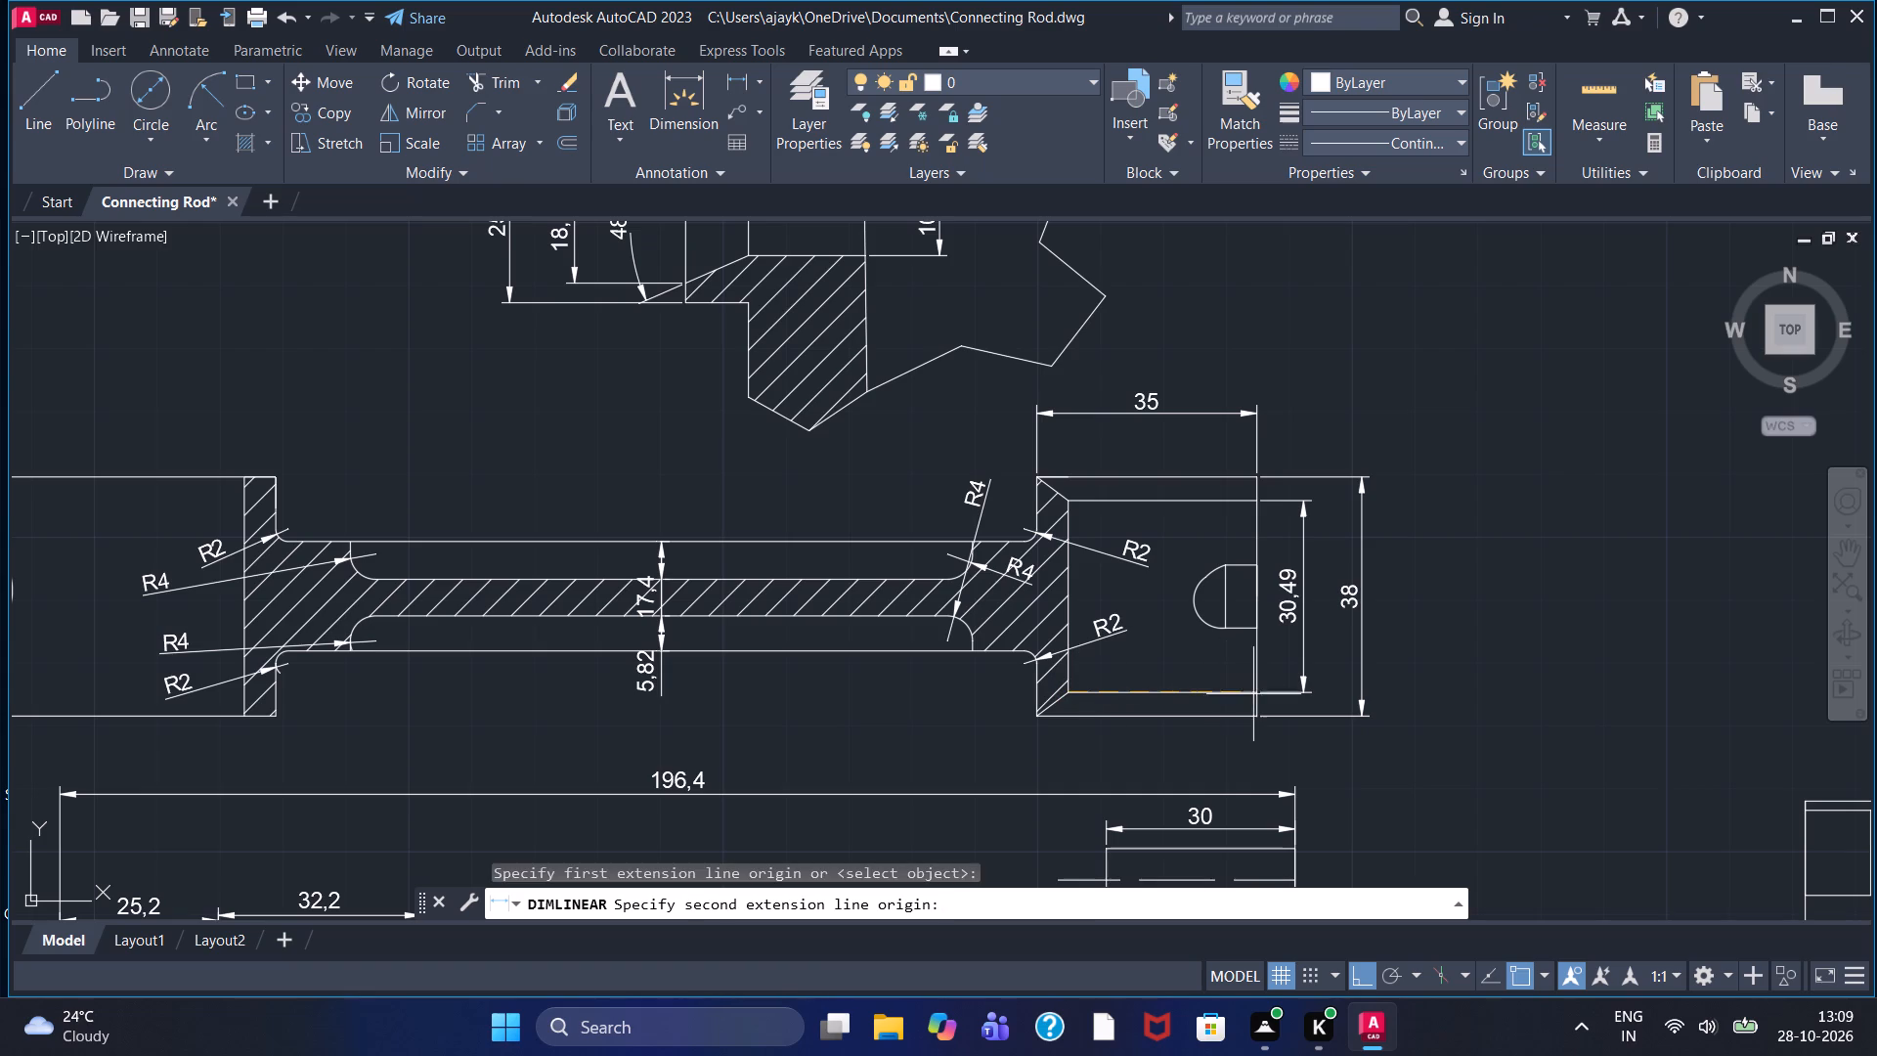
{"action": "left_click", "coordinate": [1254, 694]}
{"action": "left_click", "coordinate": [1178, 760]}
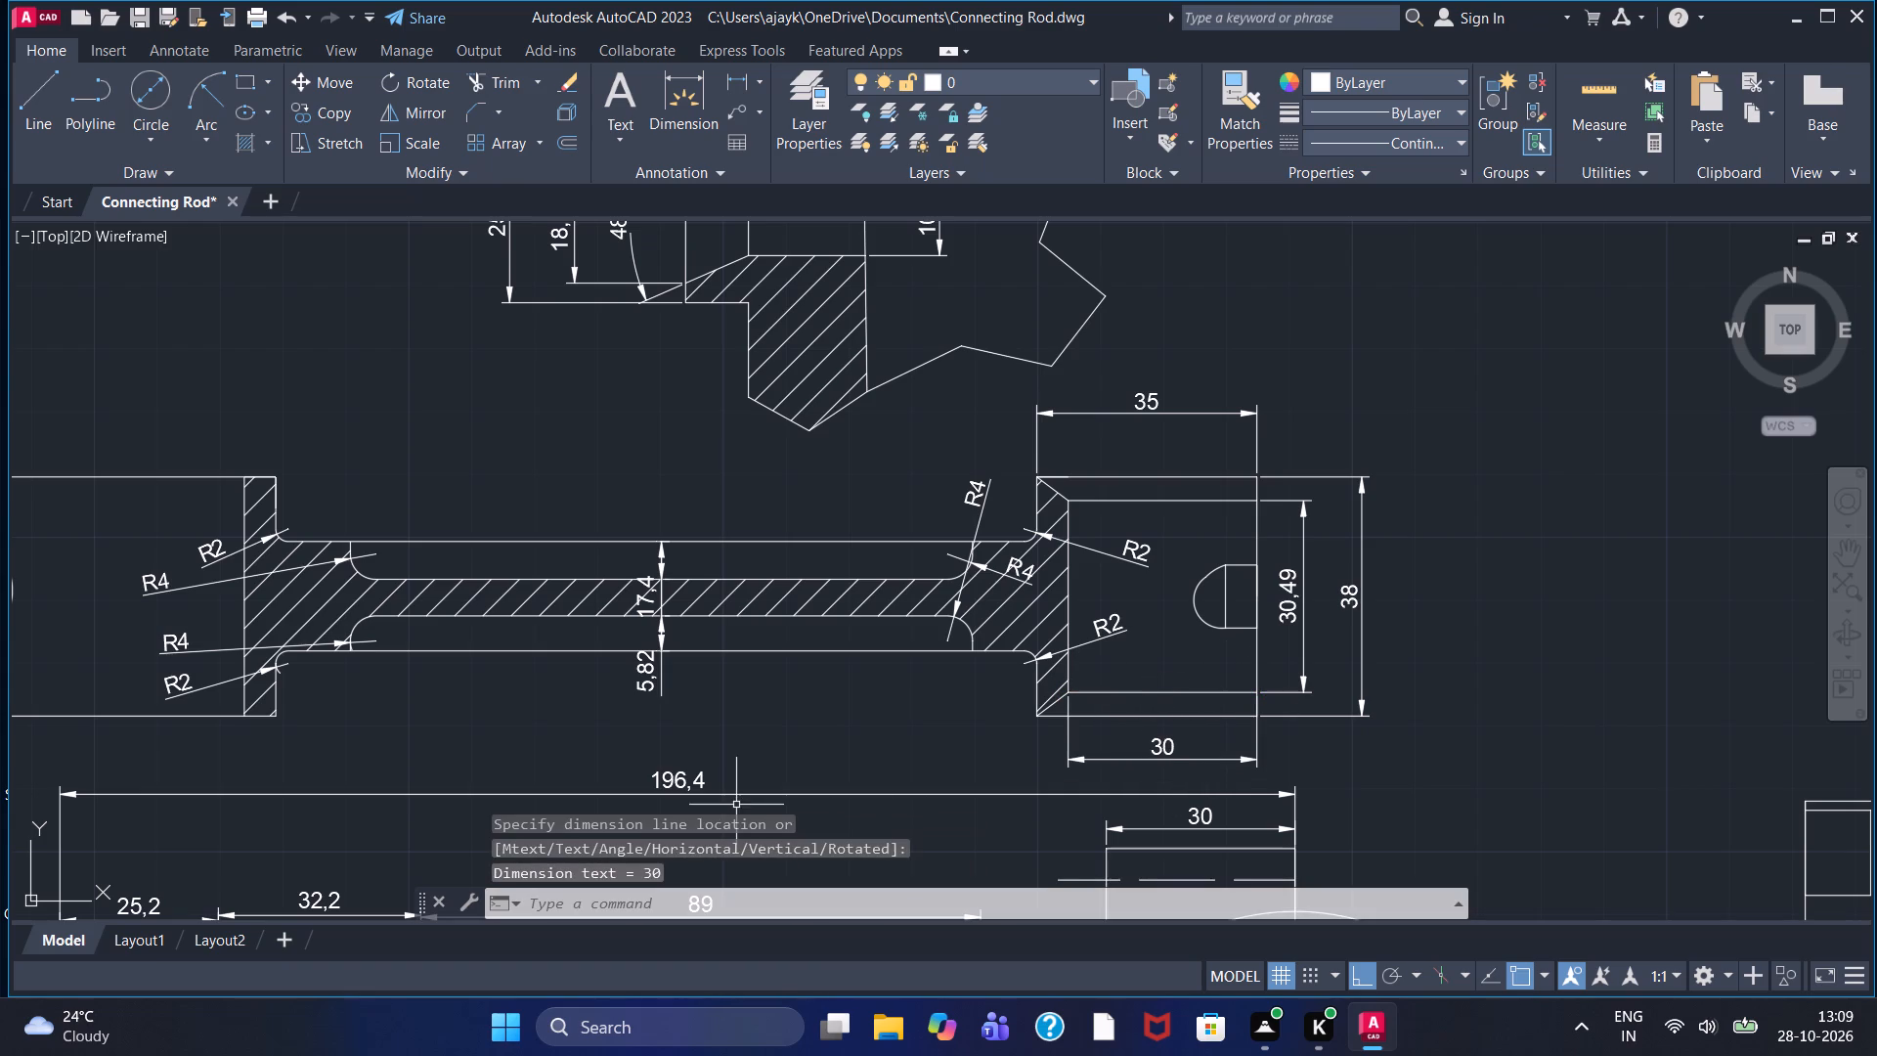
Dimension the vertical height of the small end's shoulder from its upper corner to the start of the upper R2 fillet.
{"action": "middle_click_drag", "start_coordinate": [736, 805], "coordinate": [1252, 725]}
{"action": "scroll", "coordinate": [1065, 664], "scroll_direction": "down", "scroll_amount": 1}
{"action": "scroll", "coordinate": [968, 577], "scroll_direction": "up", "scroll_amount": 2}
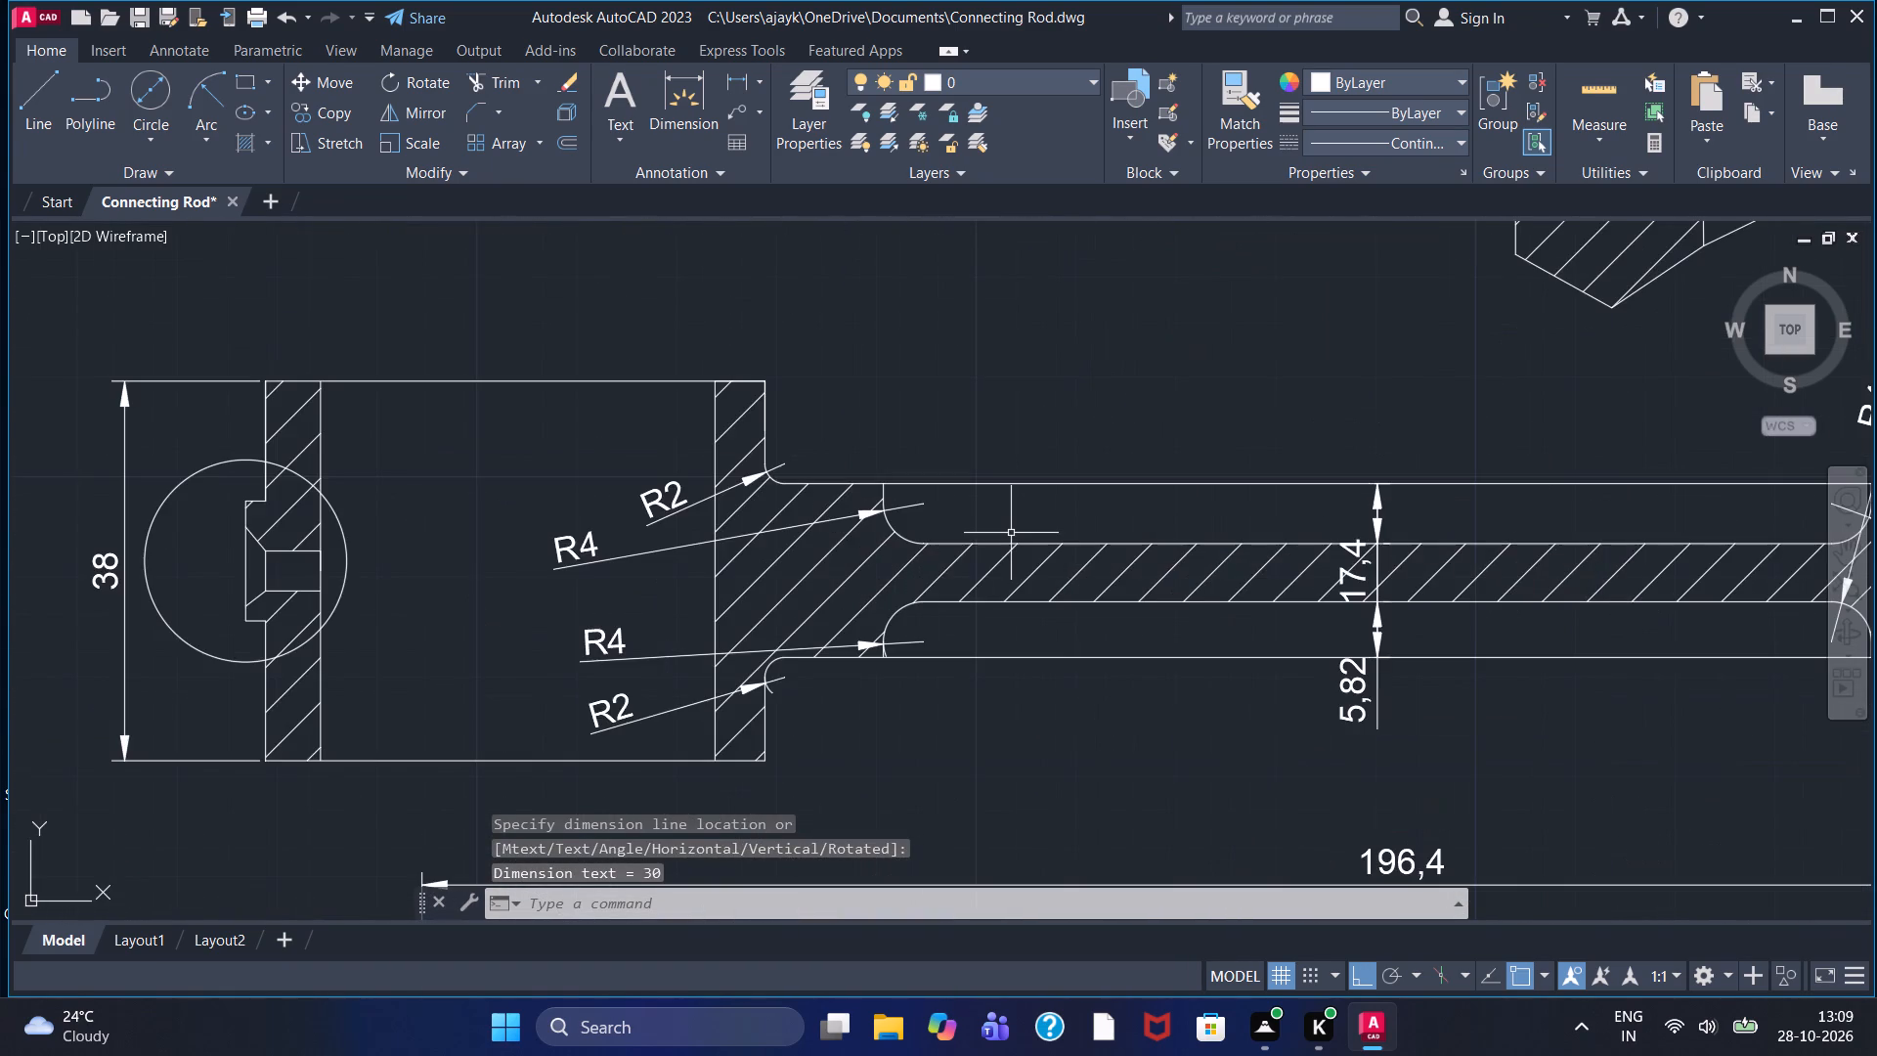
{"action": "scroll", "coordinate": [1011, 532], "scroll_direction": "up", "scroll_amount": 1}
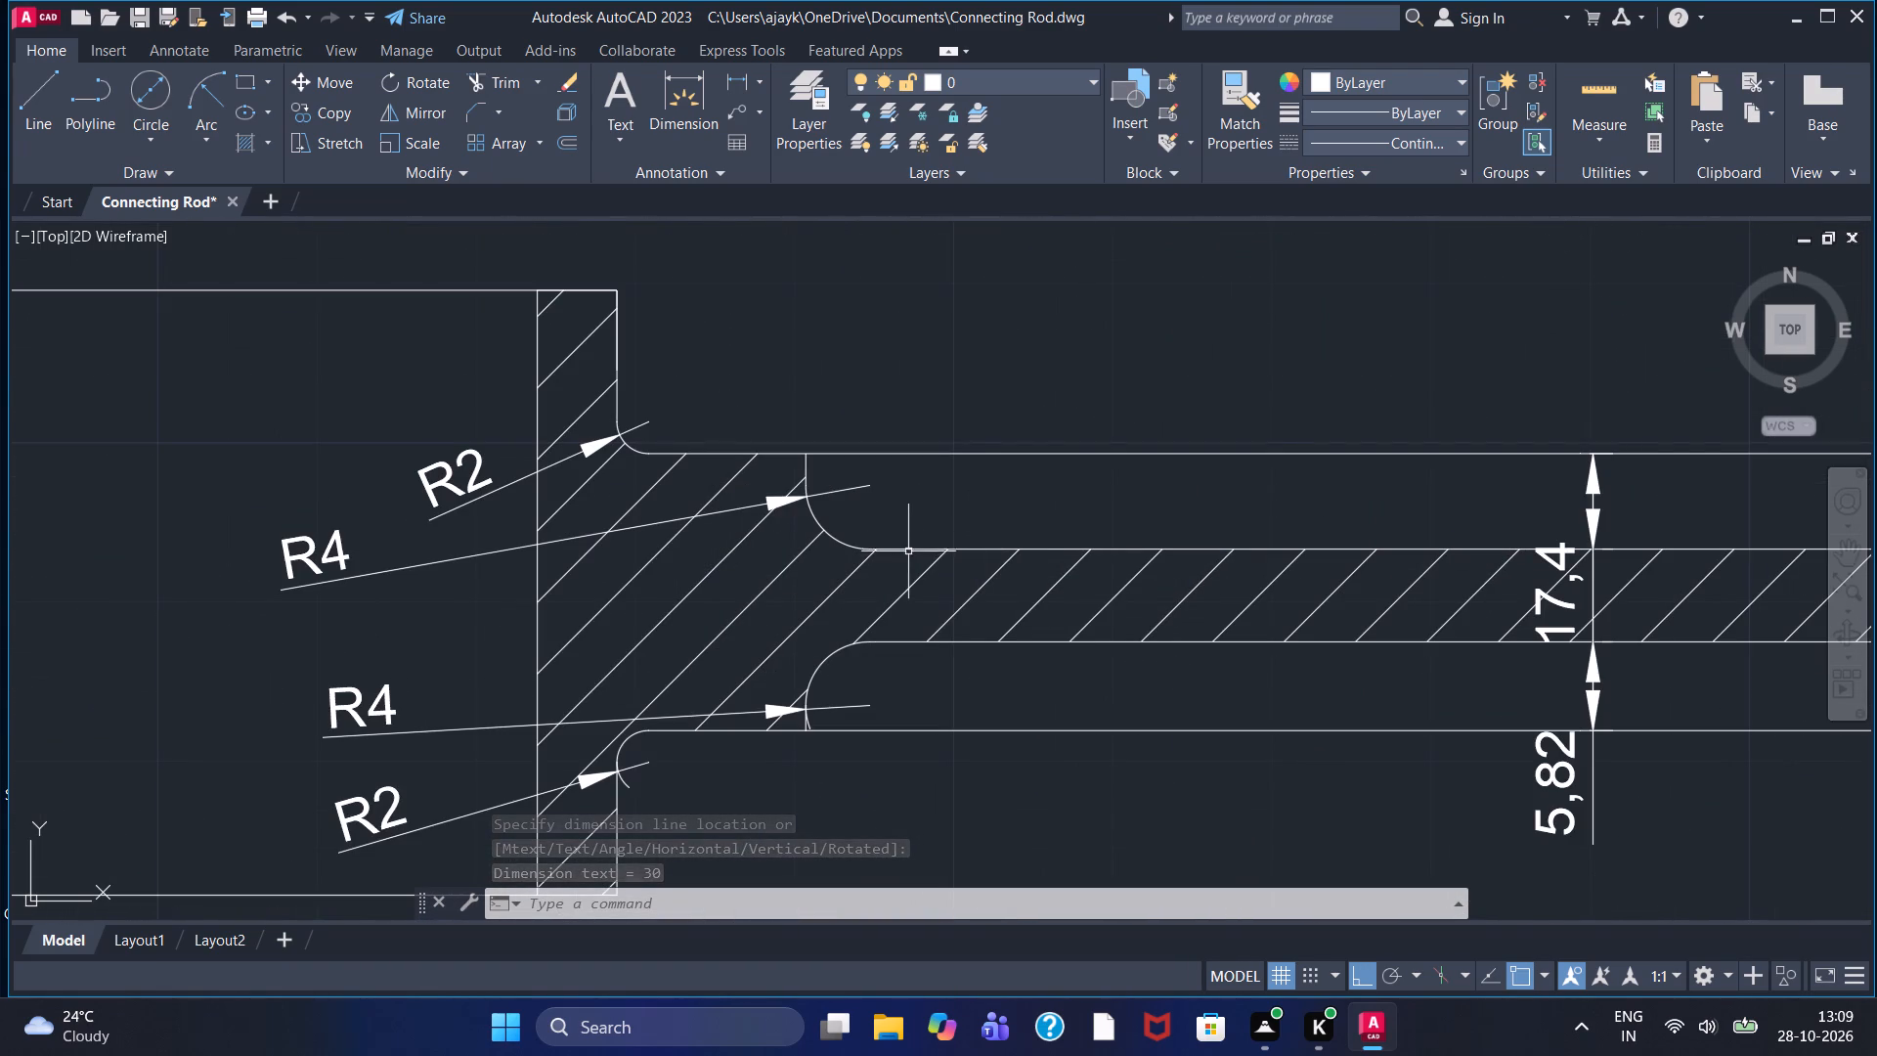
{"action": "left_click", "coordinate": [729, 77]}
{"action": "left_click", "coordinate": [617, 294]}
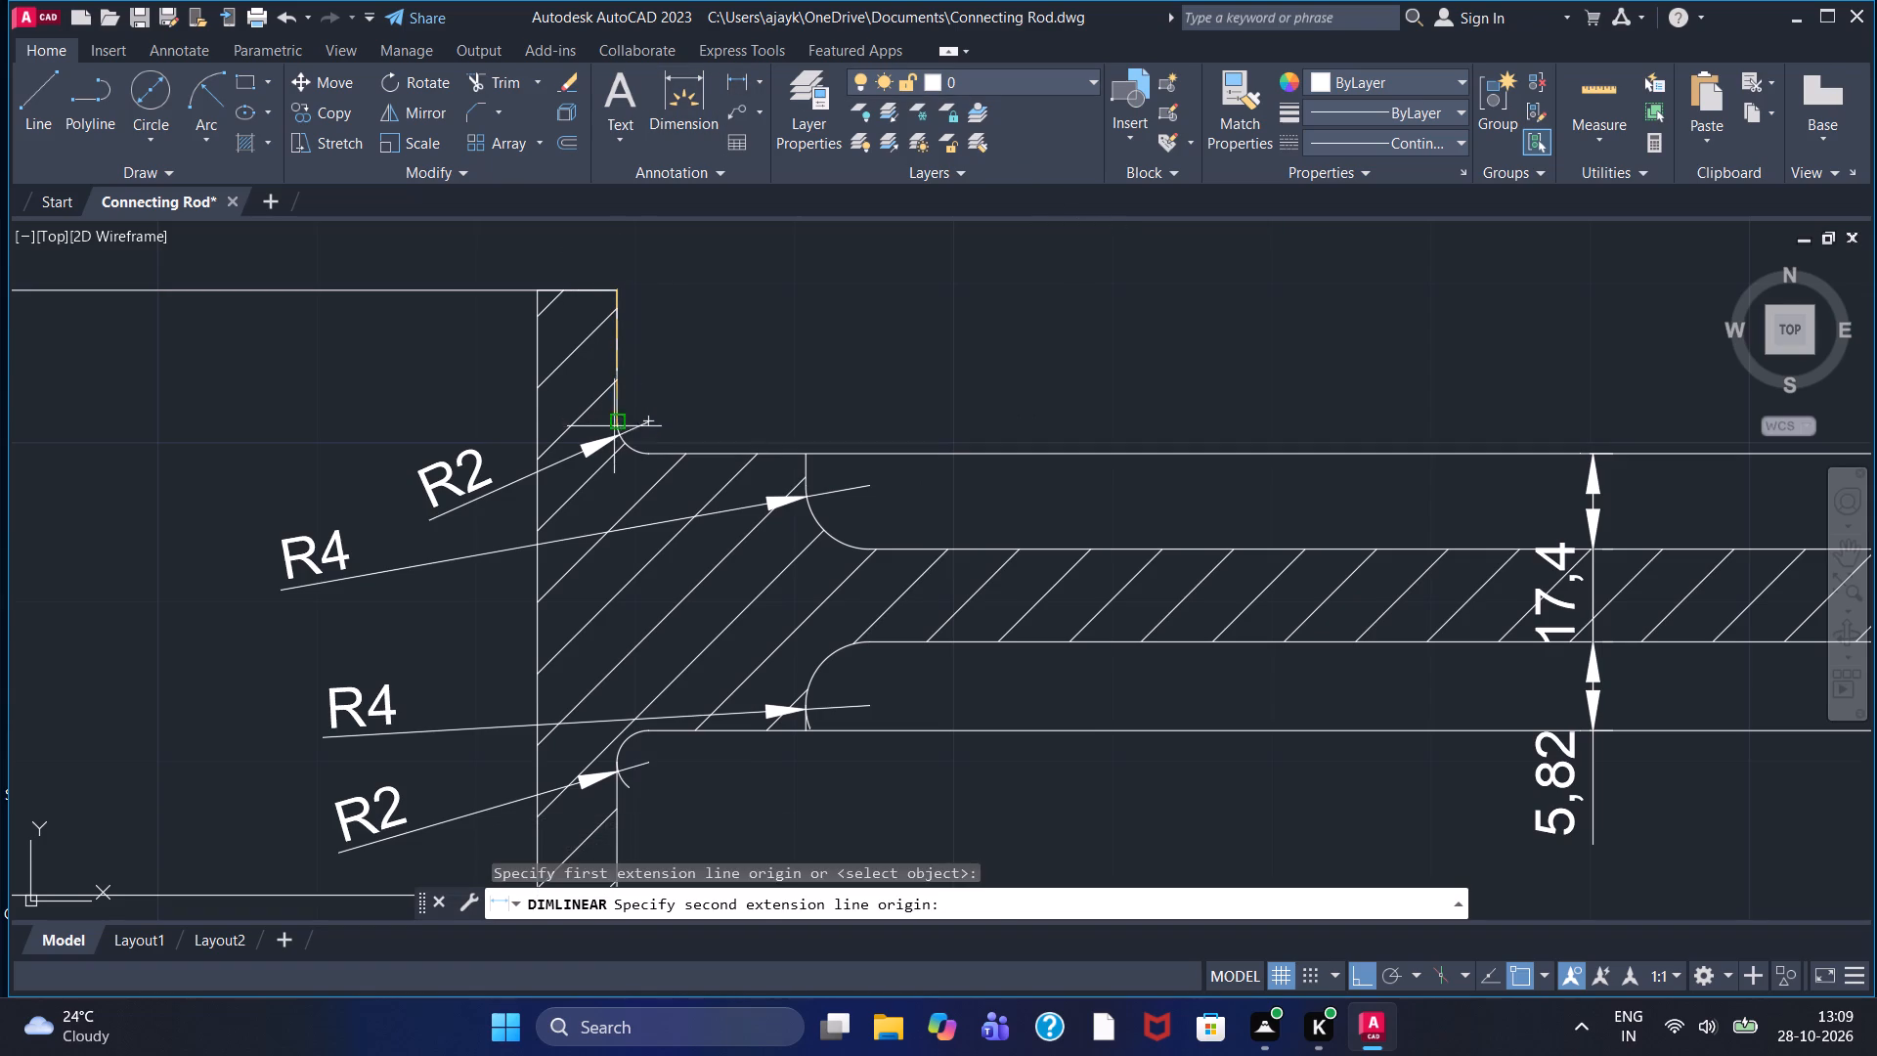
{"action": "left_click", "coordinate": [616, 438]}
{"action": "left_click", "coordinate": [758, 396]}
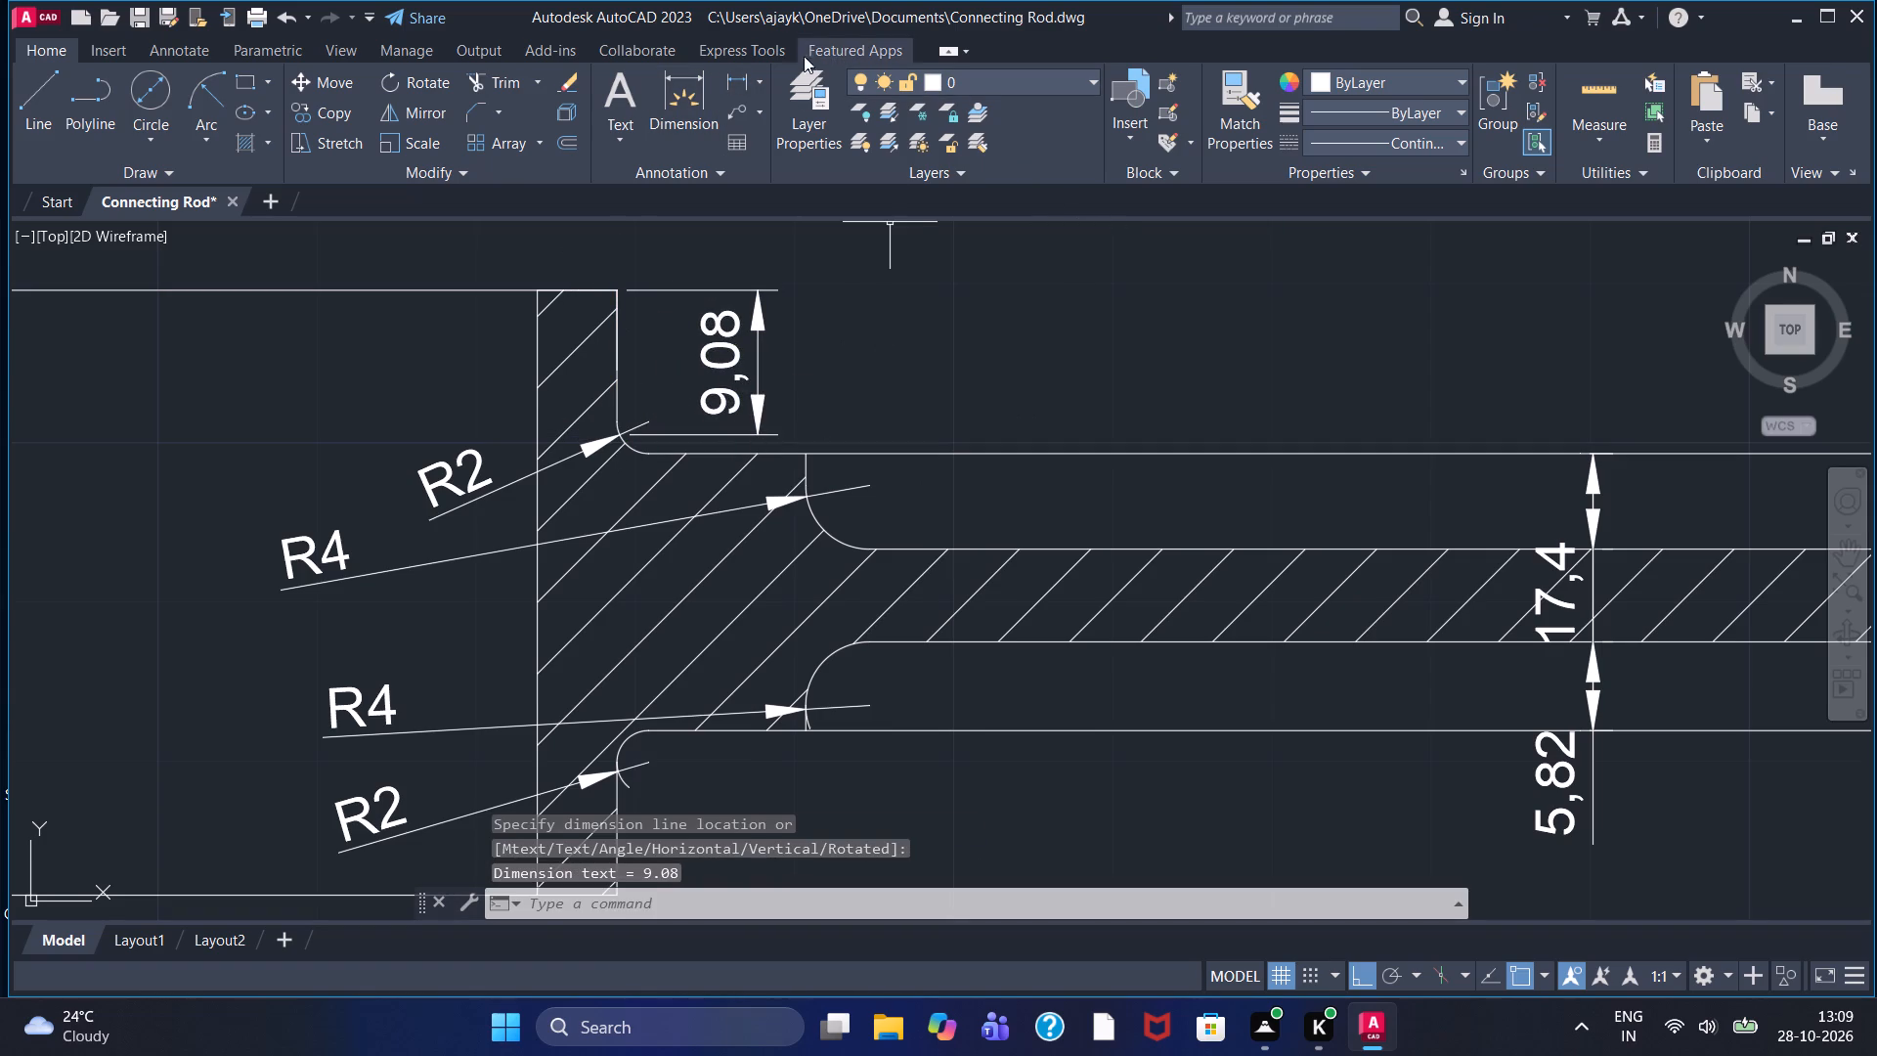
Dimension the thickness of the small end's rod-side hatched wall, placing the dimension below the section view.
{"action": "left_click", "coordinate": [738, 85]}
{"action": "scroll", "coordinate": [848, 362], "scroll_direction": "down", "scroll_amount": 1}
{"action": "middle_click_drag", "start_coordinate": [895, 425], "coordinate": [988, 272]}
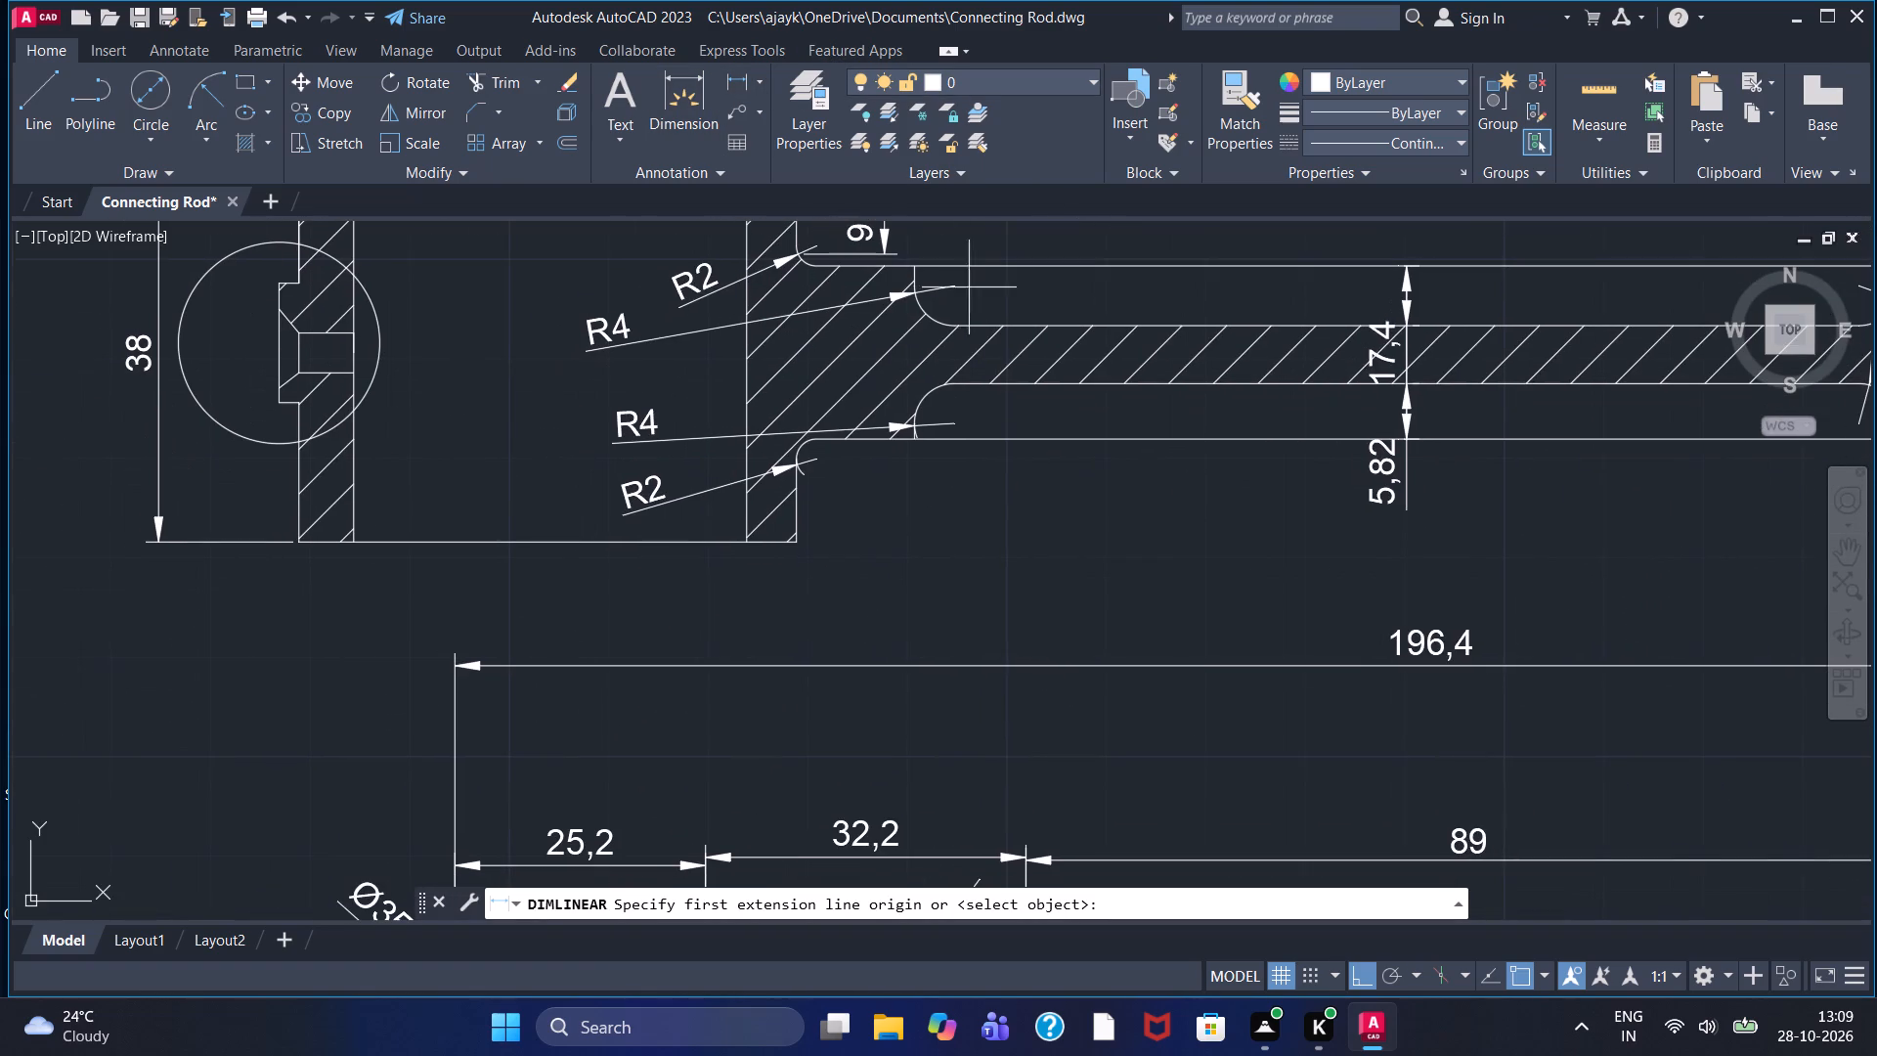
{"action": "left_click", "coordinate": [794, 532]}
{"action": "left_click", "coordinate": [749, 541]}
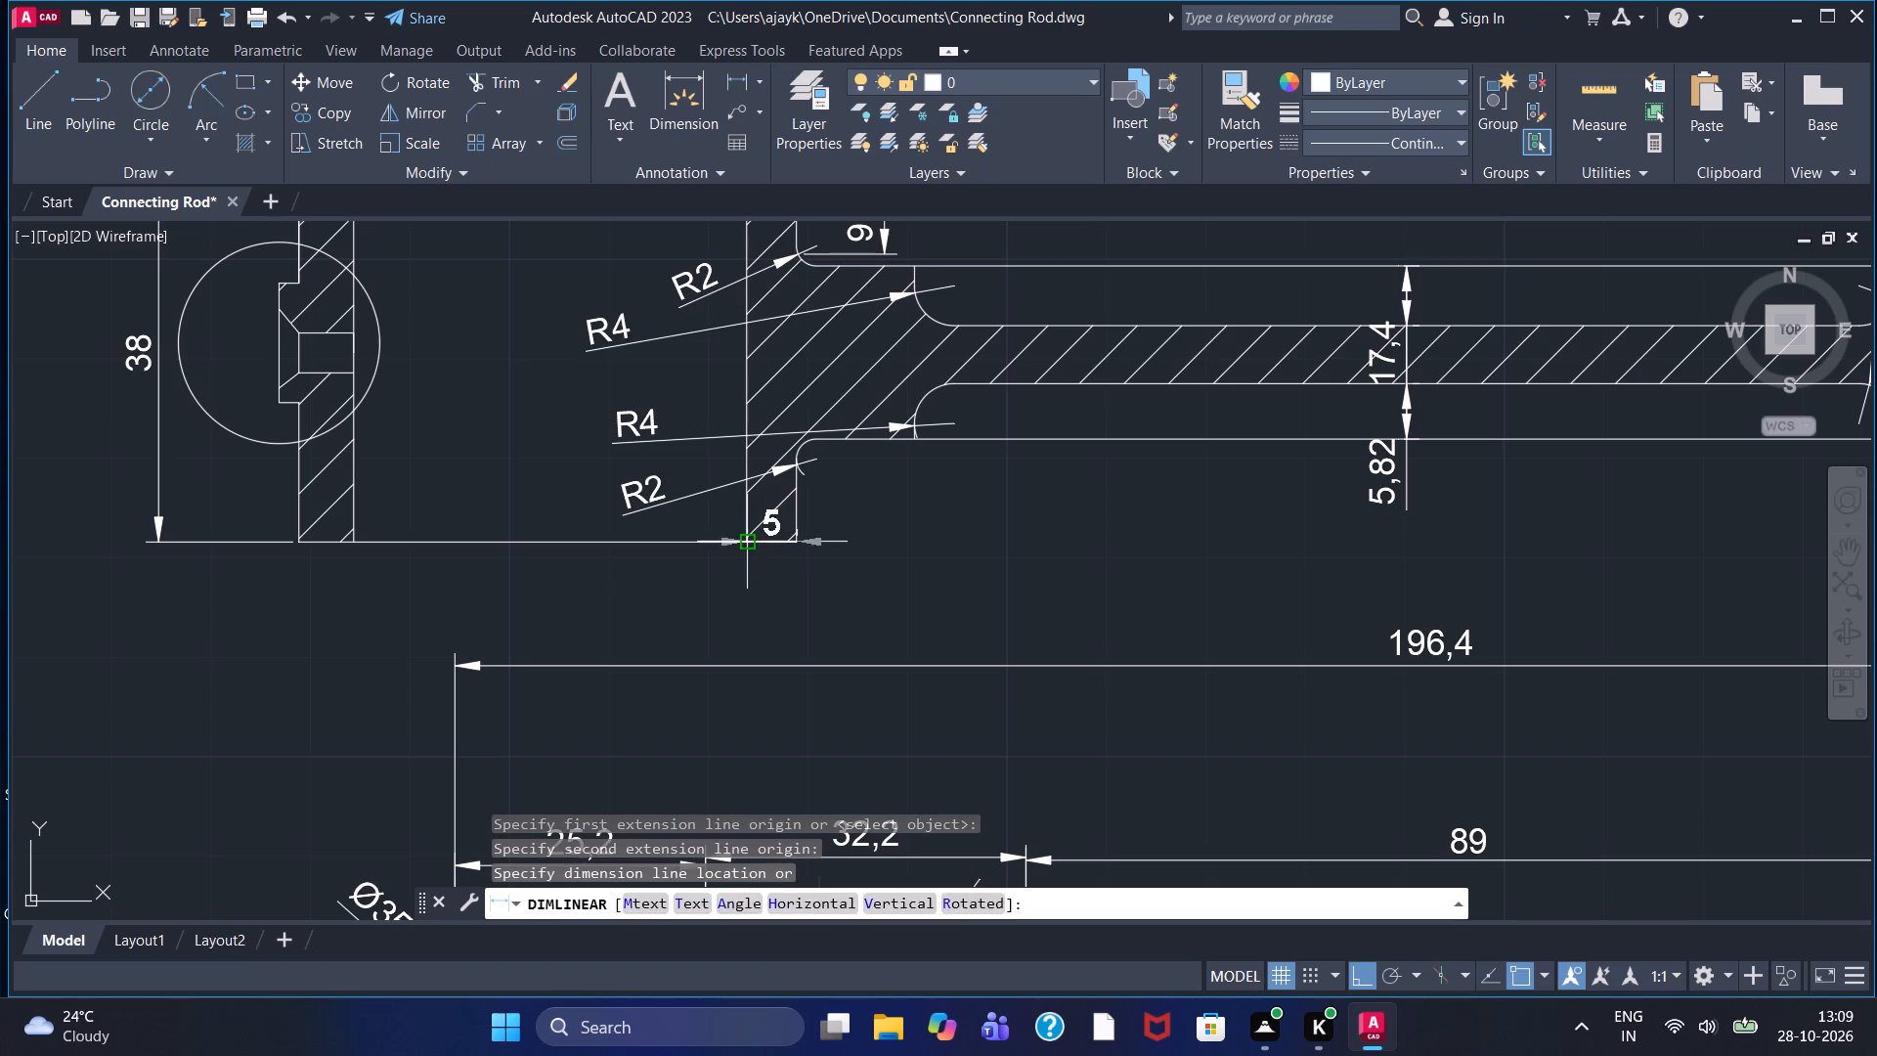
{"action": "left_click", "coordinate": [745, 599]}
Dimension the inner width between the small end's two hatched walls, placing the dimension above the section view.
{"action": "scroll", "coordinate": [745, 594], "scroll_direction": "down", "scroll_amount": 1}
{"action": "middle_click_drag", "start_coordinate": [639, 582], "coordinate": [820, 590]}
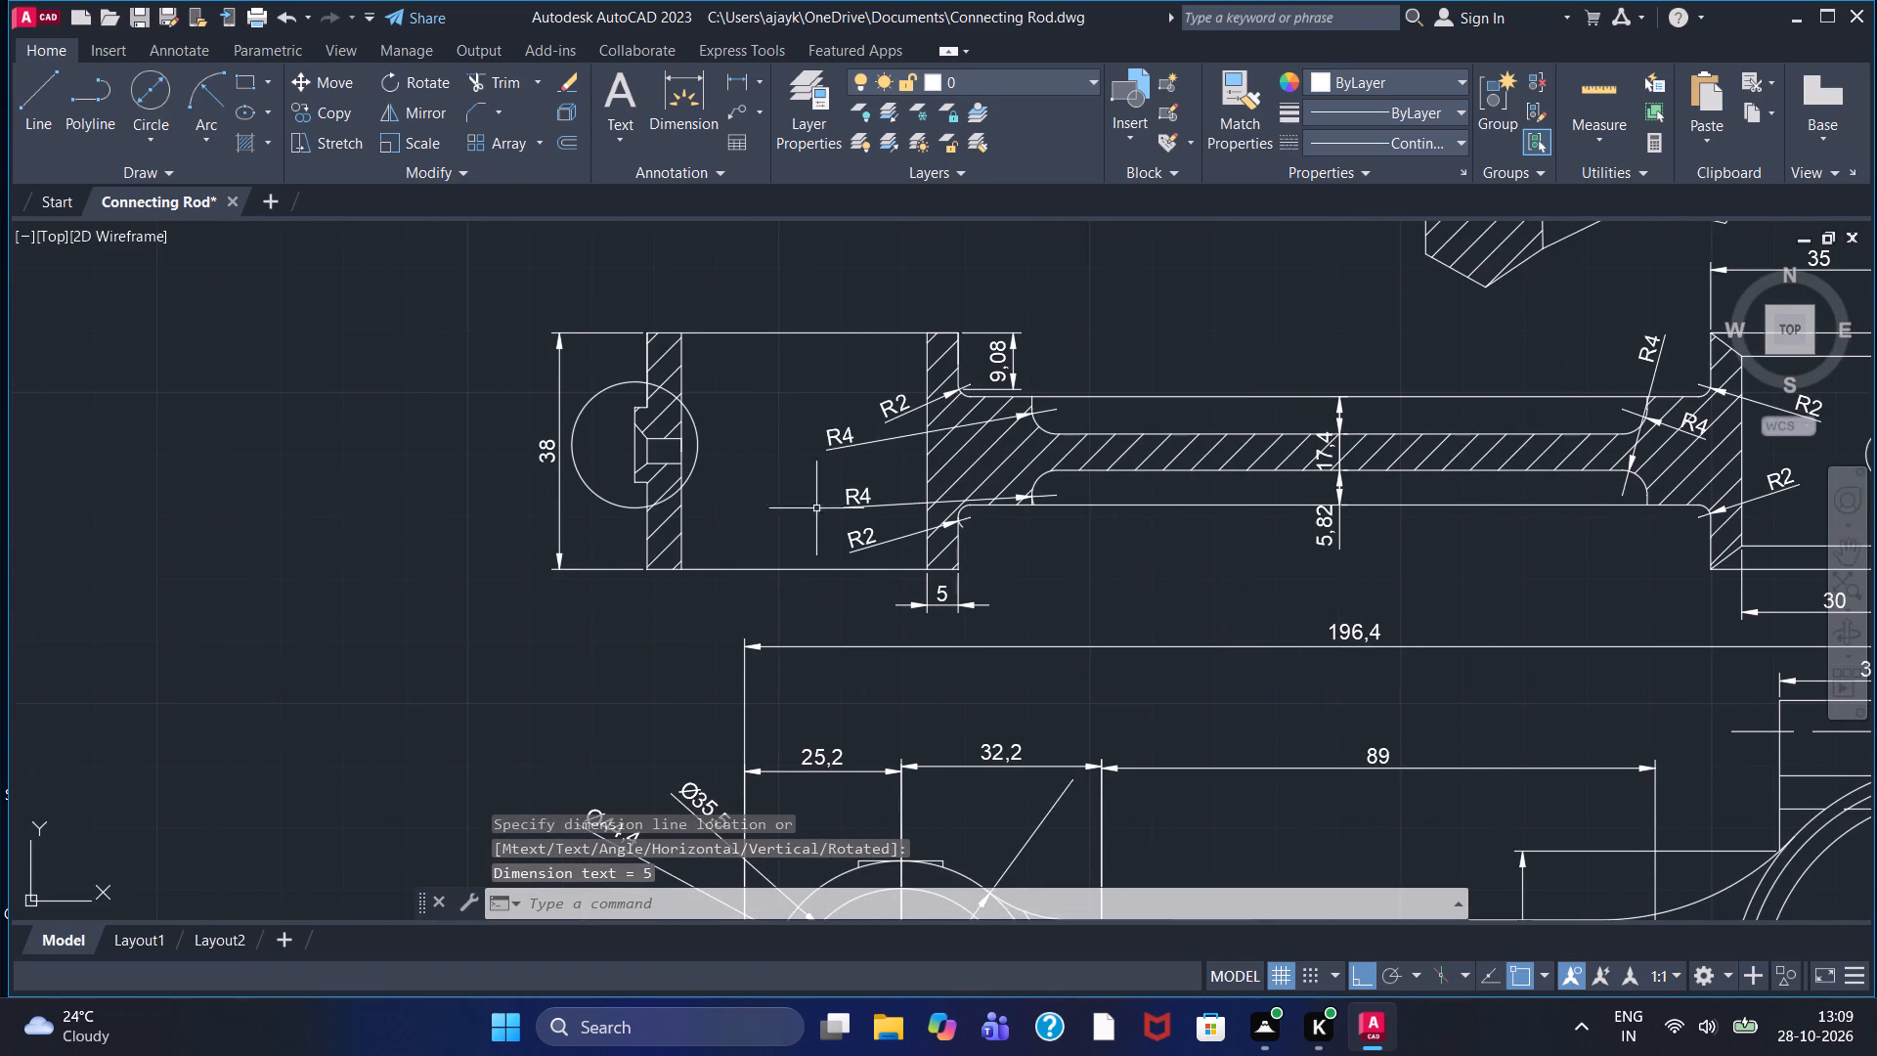
{"action": "middle_click_drag", "start_coordinate": [824, 460], "coordinate": [802, 635]}
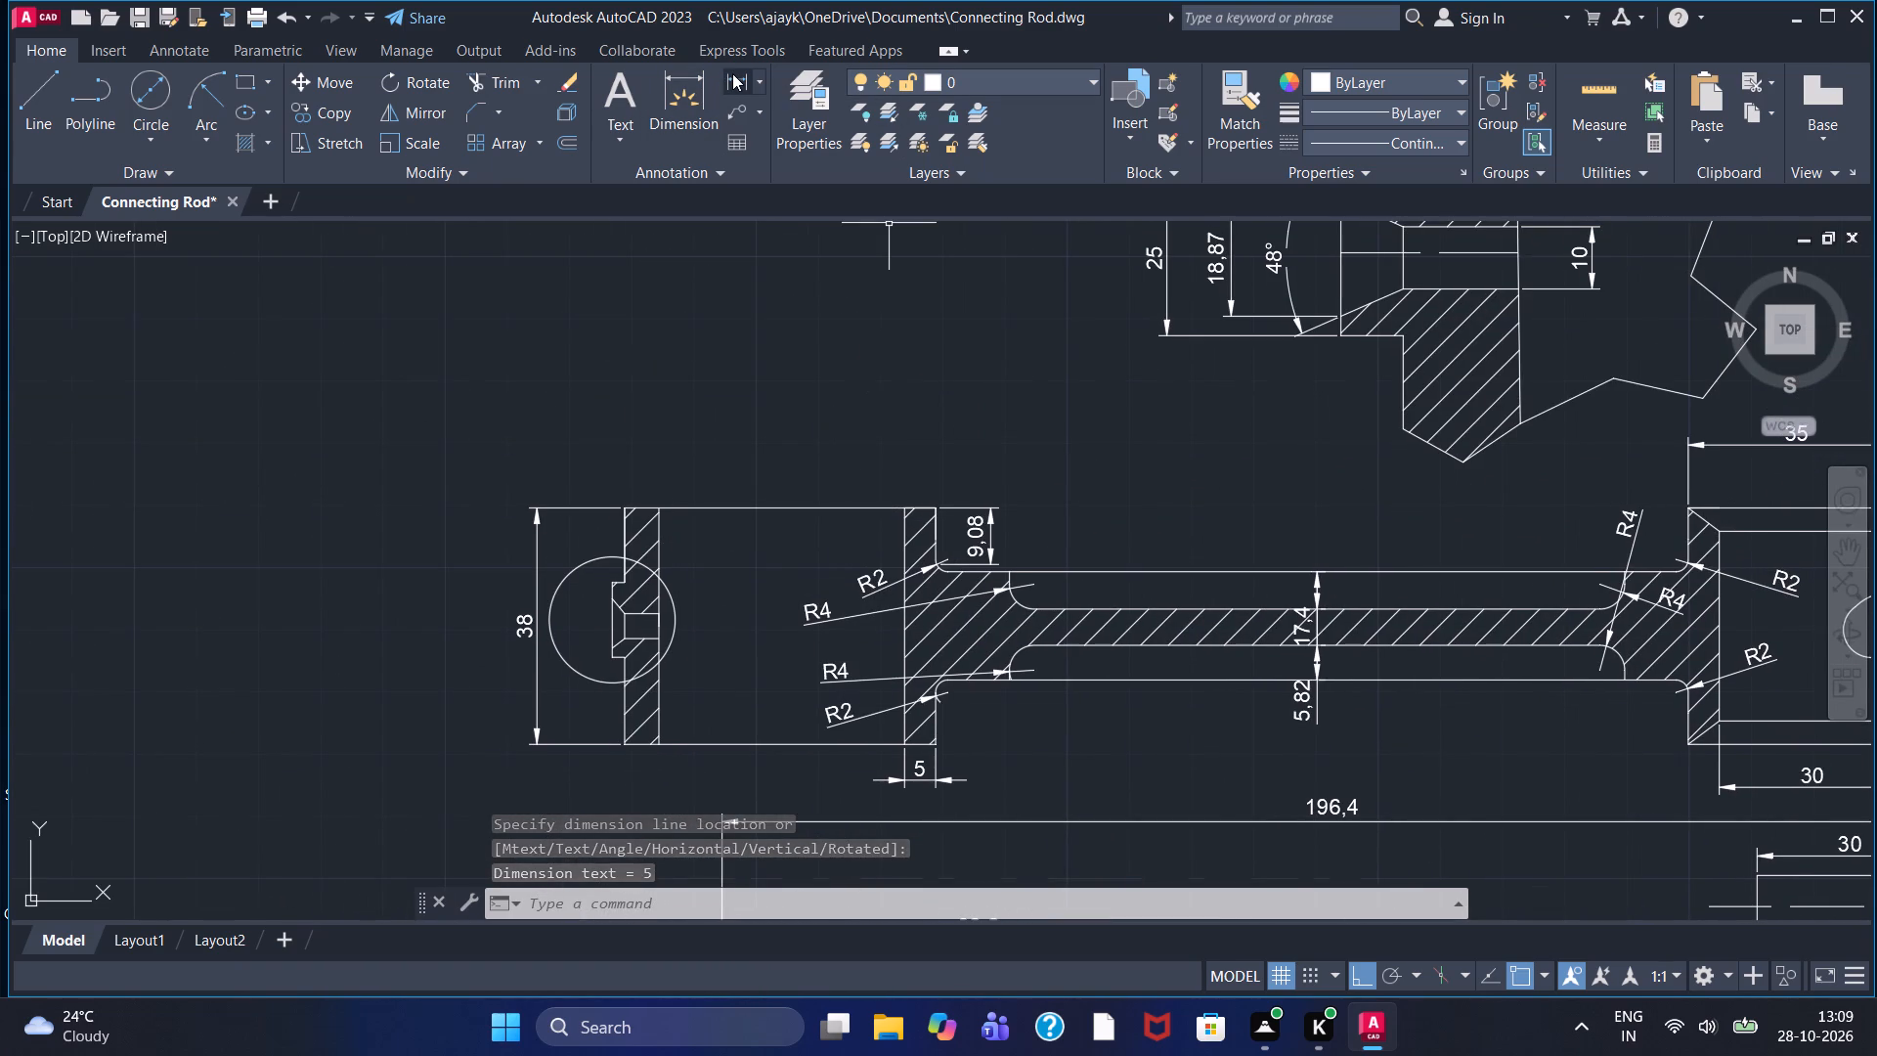
{"action": "left_click", "coordinate": [732, 73]}
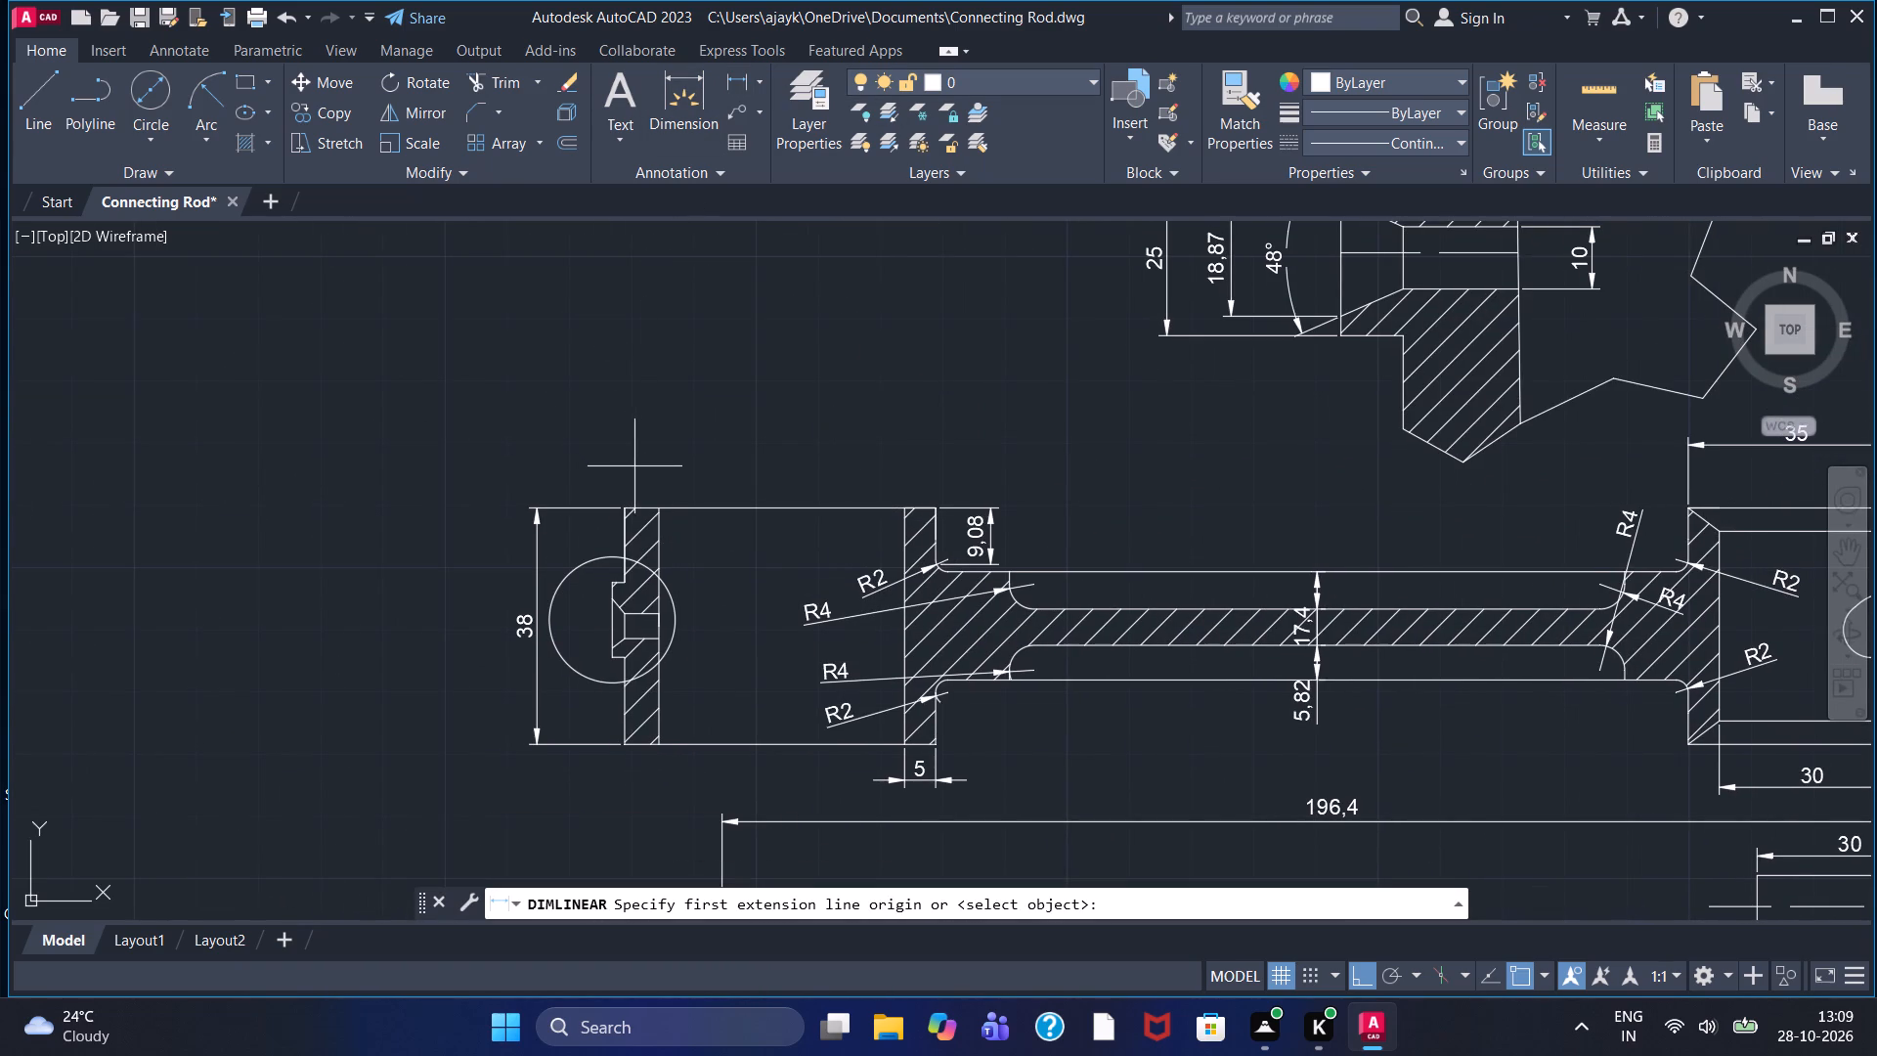
{"action": "left_click", "coordinate": [658, 516]}
{"action": "left_click", "coordinate": [903, 508]}
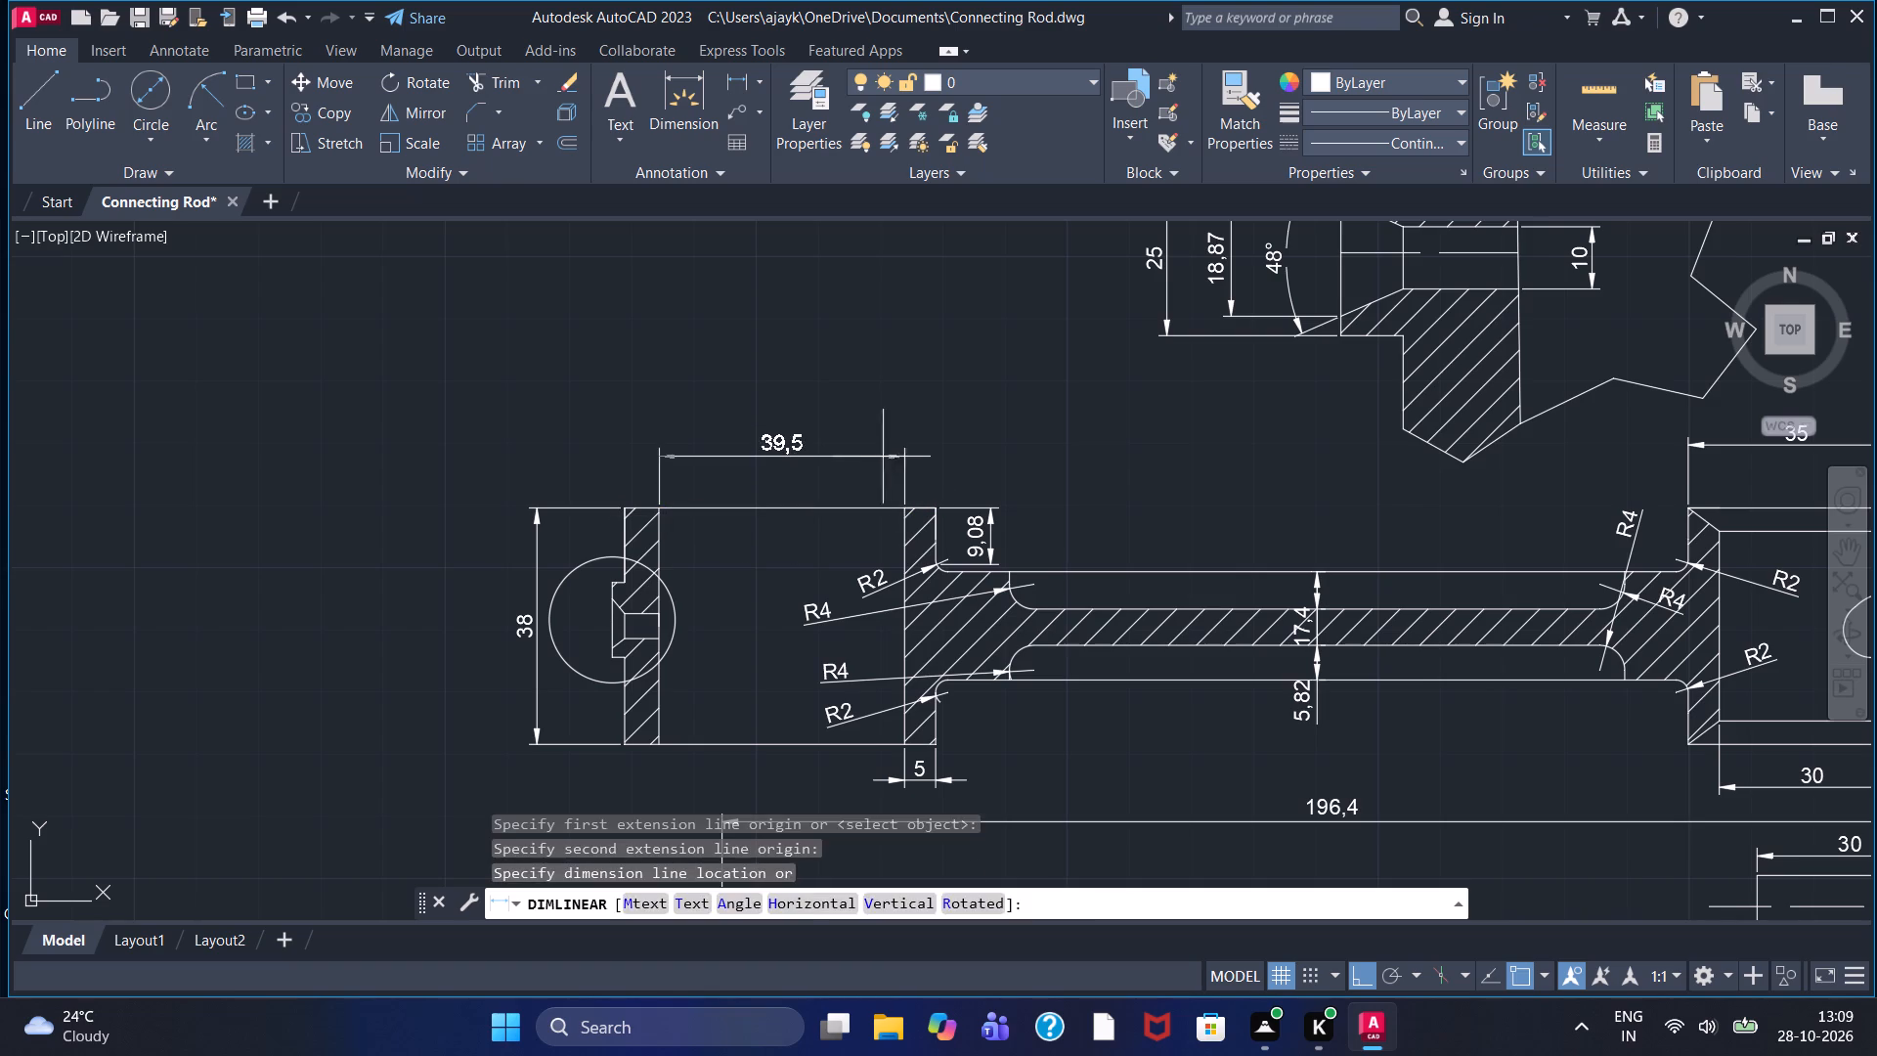
{"action": "left_click", "coordinate": [869, 444]}
Dimension the small end's overall width across both hatched walls, placing it above the inner-width dimension.
{"action": "left_click", "coordinate": [730, 73]}
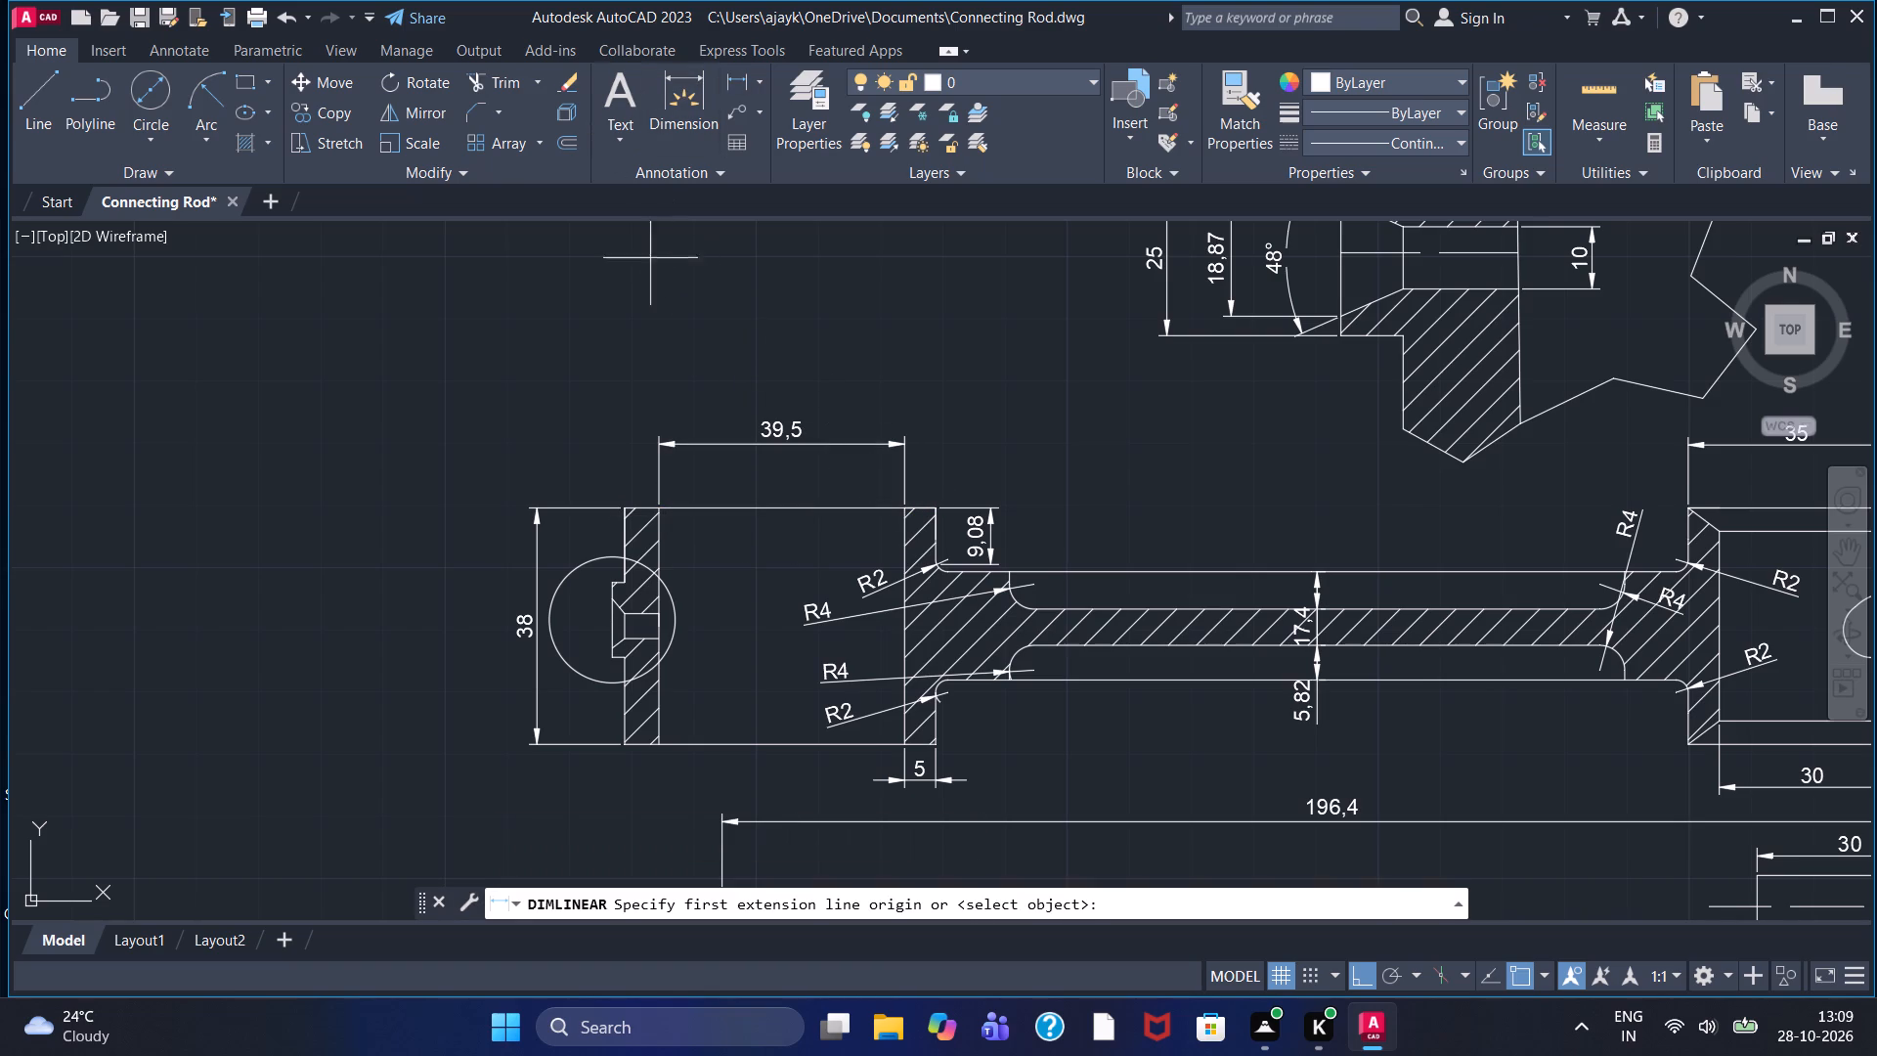
{"action": "left_click", "coordinate": [625, 511]}
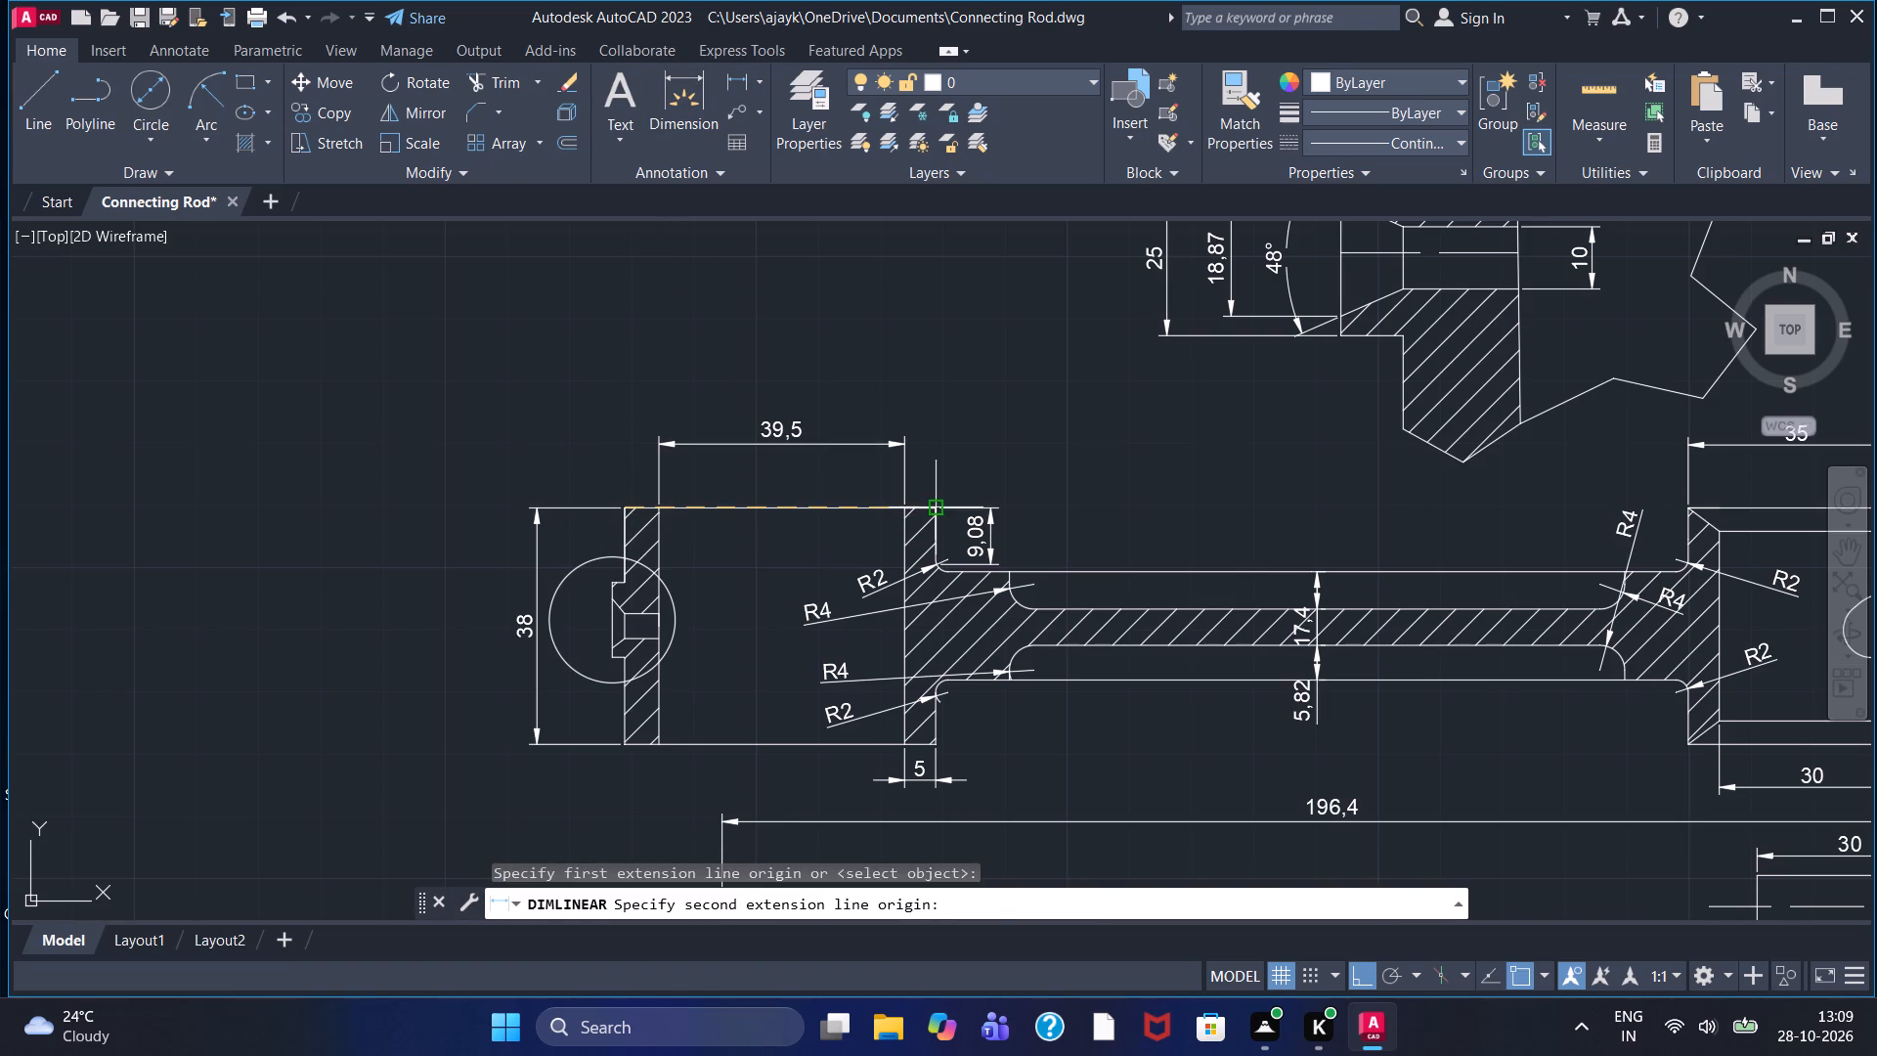
{"action": "left_click", "coordinate": [944, 502]}
{"action": "left_click", "coordinate": [905, 371]}
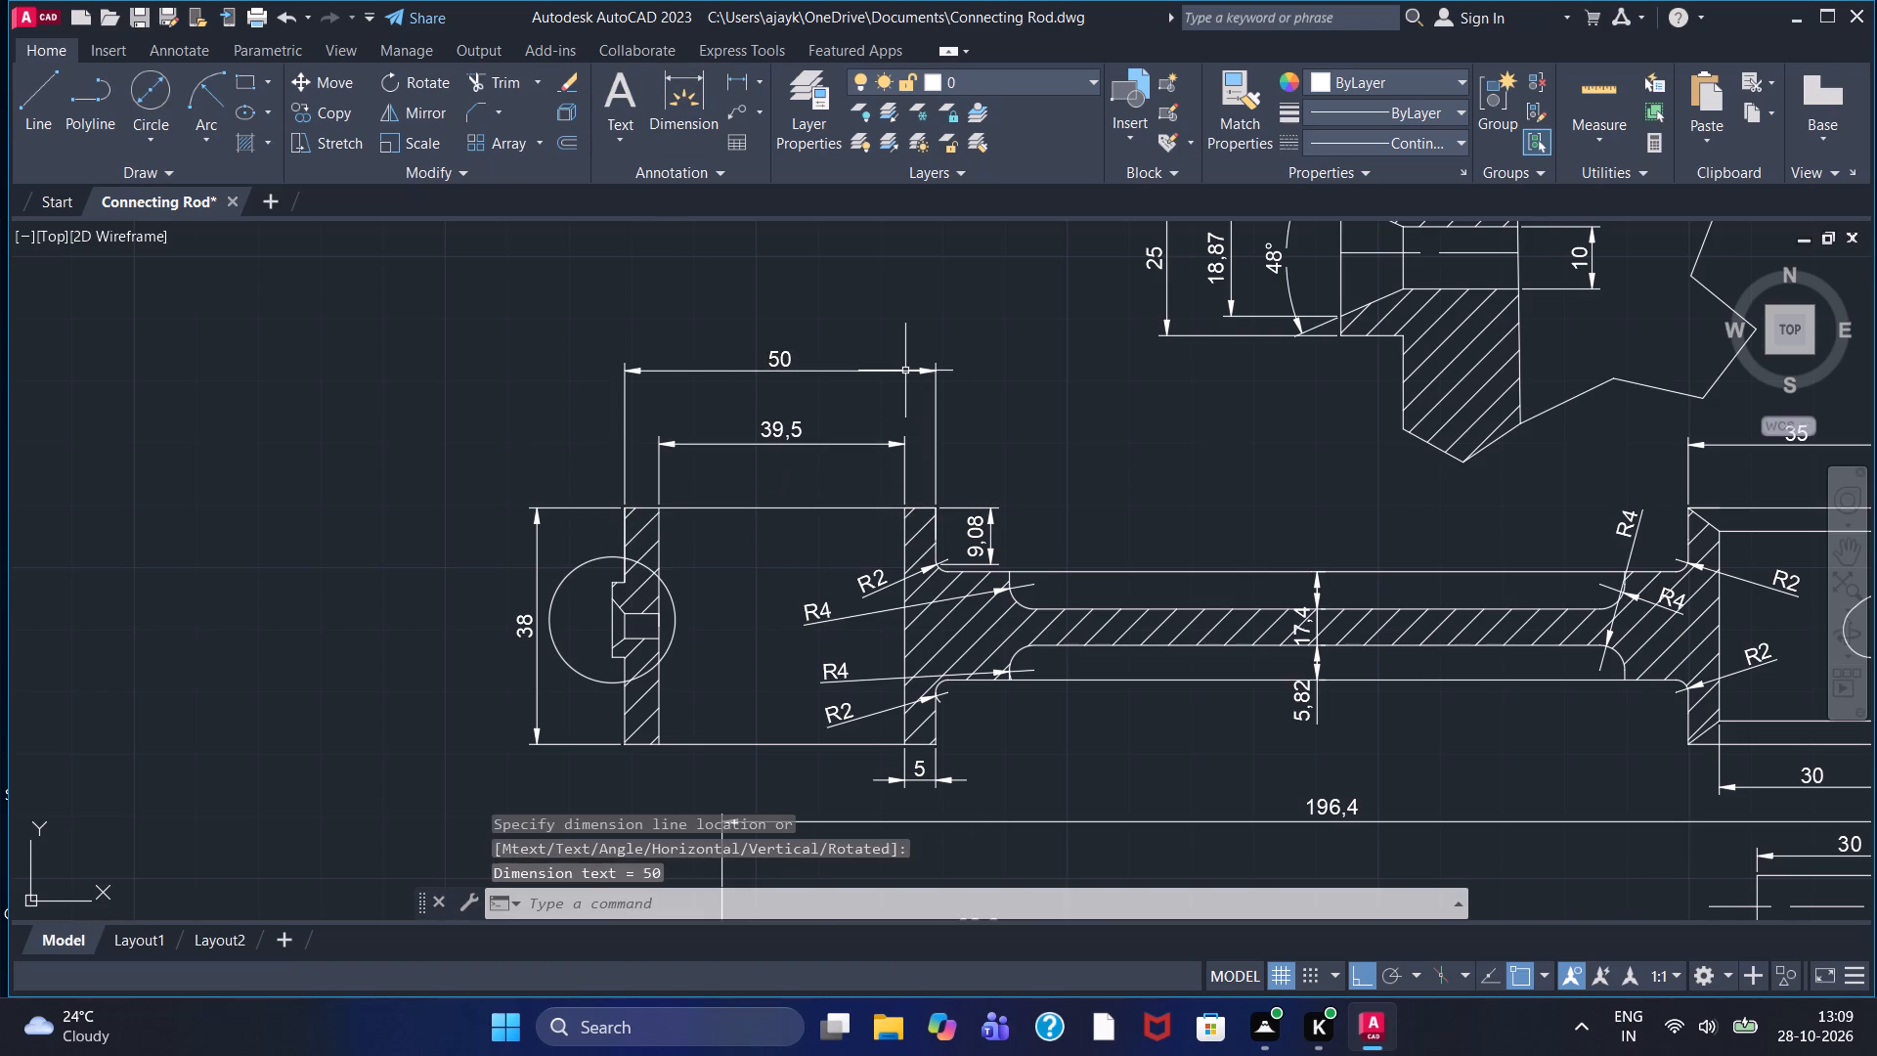
Examine the section view and the neighbouring views for features that still lack dimensions.
{"action": "scroll", "coordinate": [904, 374], "scroll_direction": "down", "scroll_amount": 1}
{"action": "middle_click_drag", "start_coordinate": [1139, 588], "coordinate": [867, 448]}
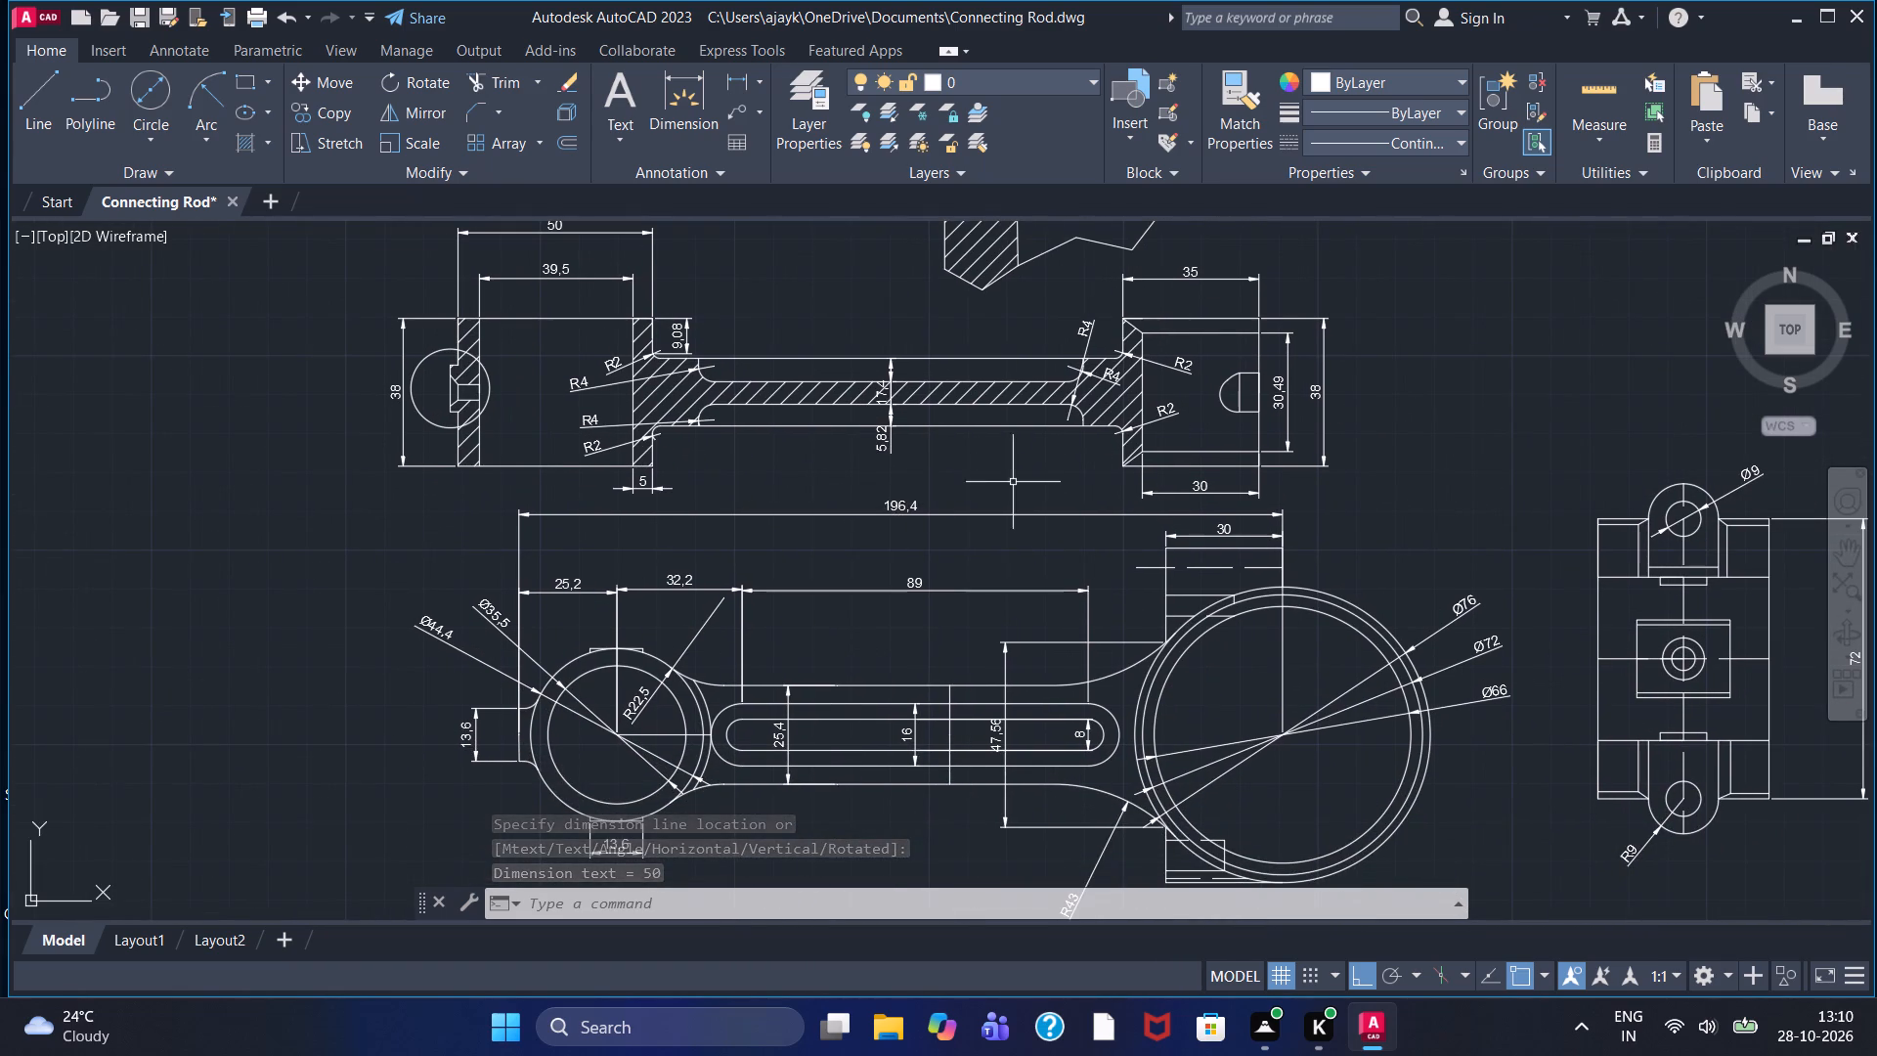
{"action": "middle_click_drag", "start_coordinate": [1013, 482], "coordinate": [997, 556]}
{"action": "scroll", "coordinate": [757, 431], "scroll_direction": "up", "scroll_amount": 1}
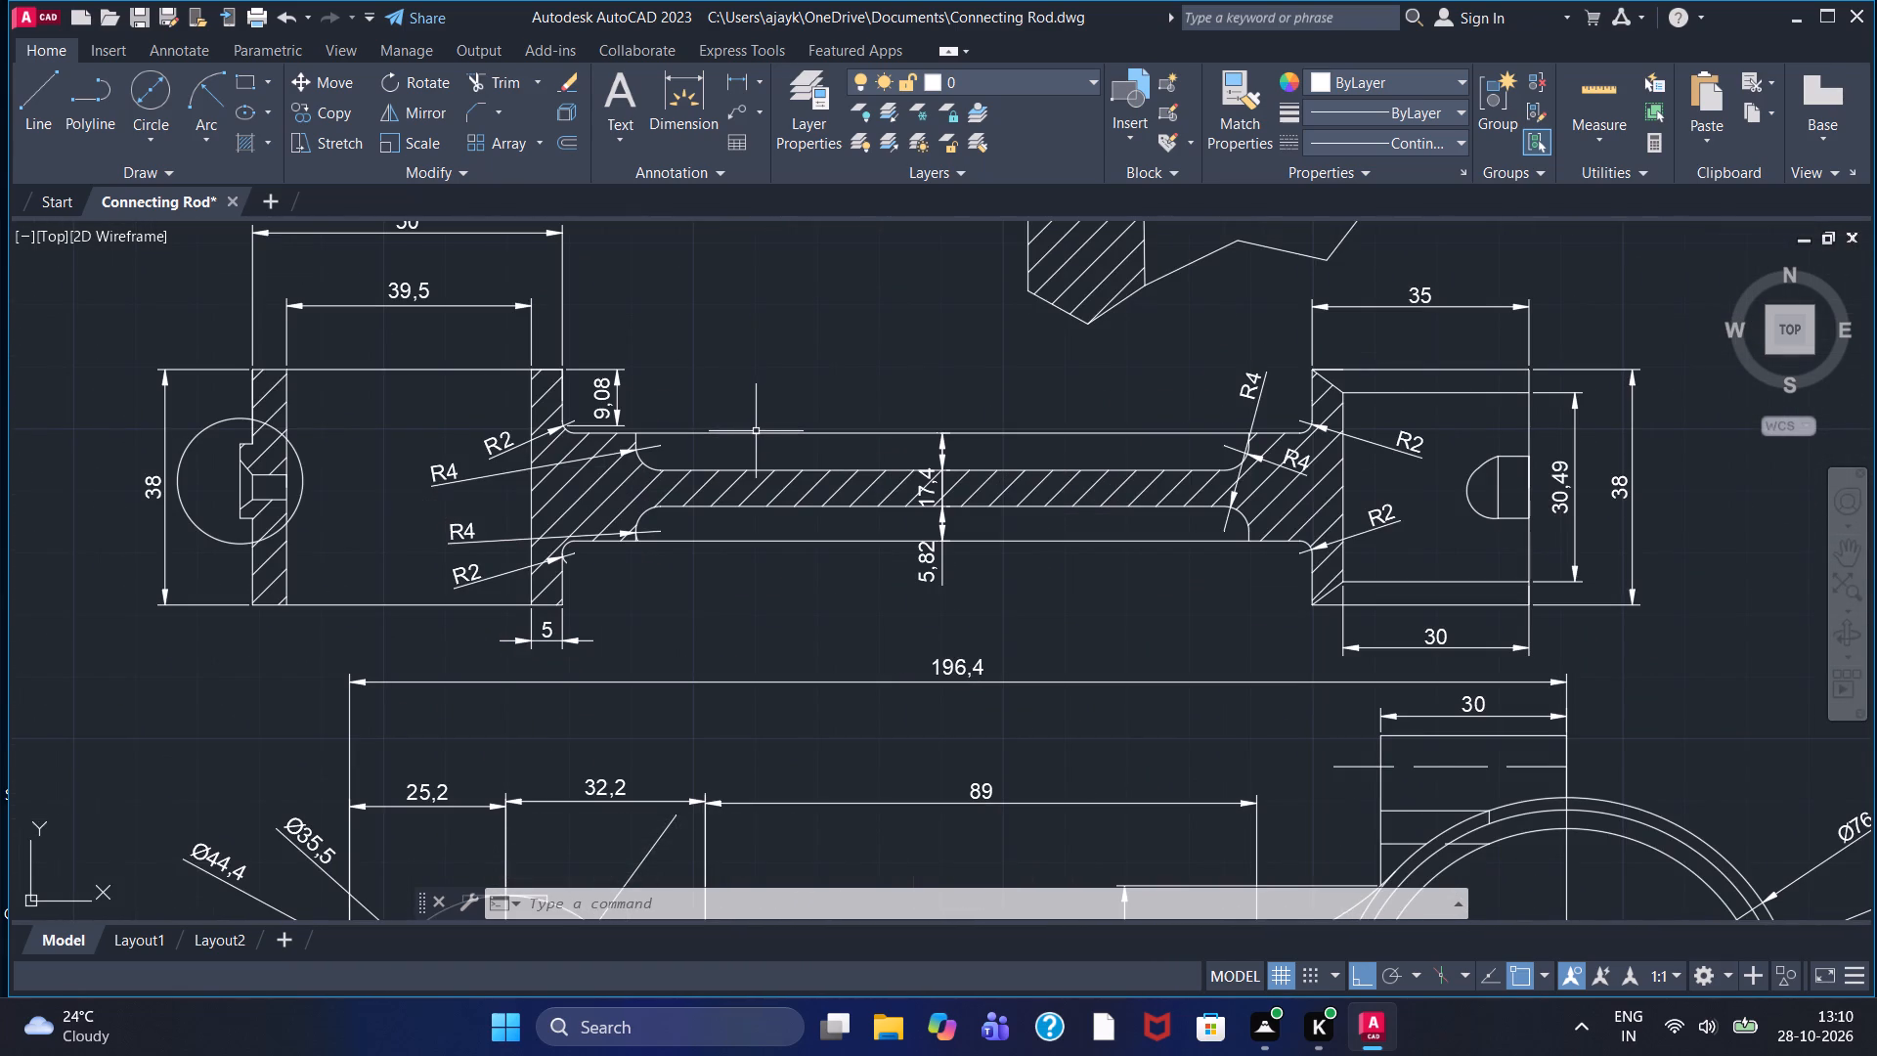
{"action": "middle_click_drag", "start_coordinate": [770, 402], "coordinate": [781, 482]}
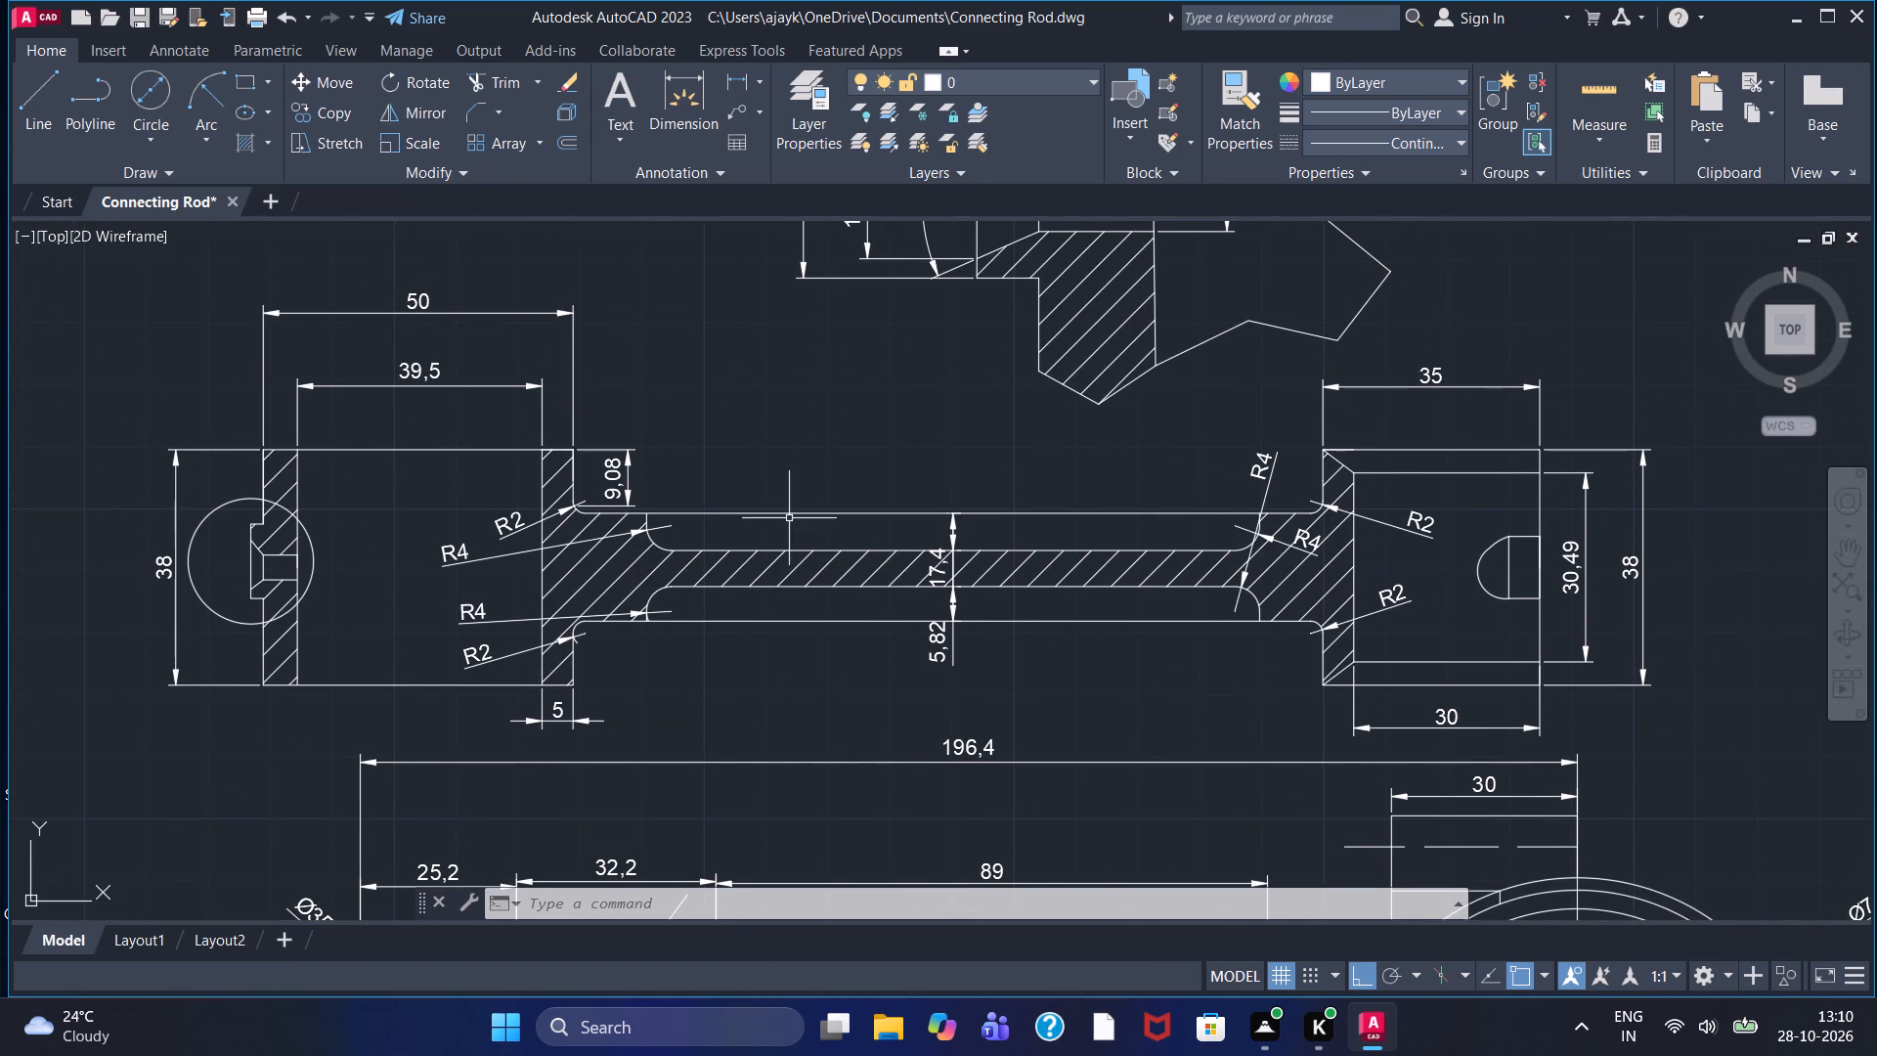
{"action": "scroll", "coordinate": [789, 526], "scroll_direction": "up", "scroll_amount": 1}
{"action": "scroll", "coordinate": [794, 550], "scroll_direction": "down", "scroll_amount": 1}
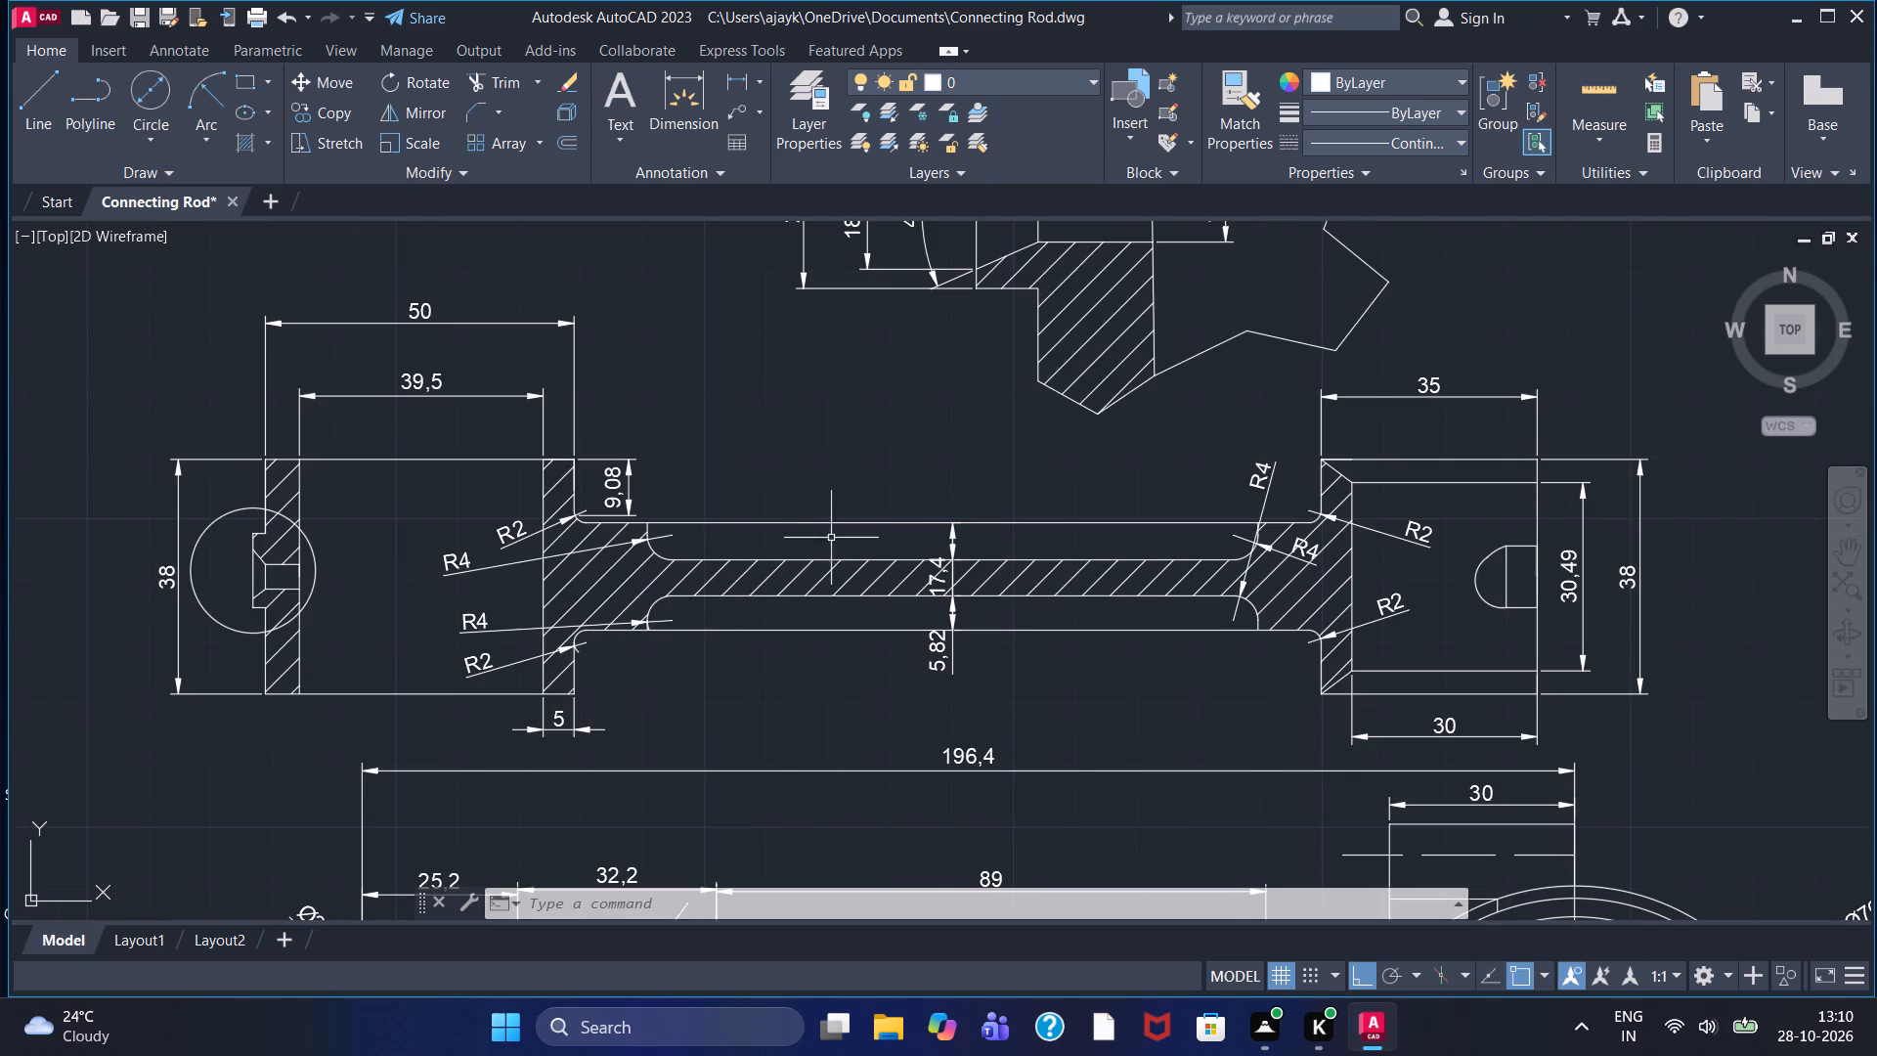
{"action": "scroll", "coordinate": [645, 415], "scroll_direction": "up", "scroll_amount": 1}
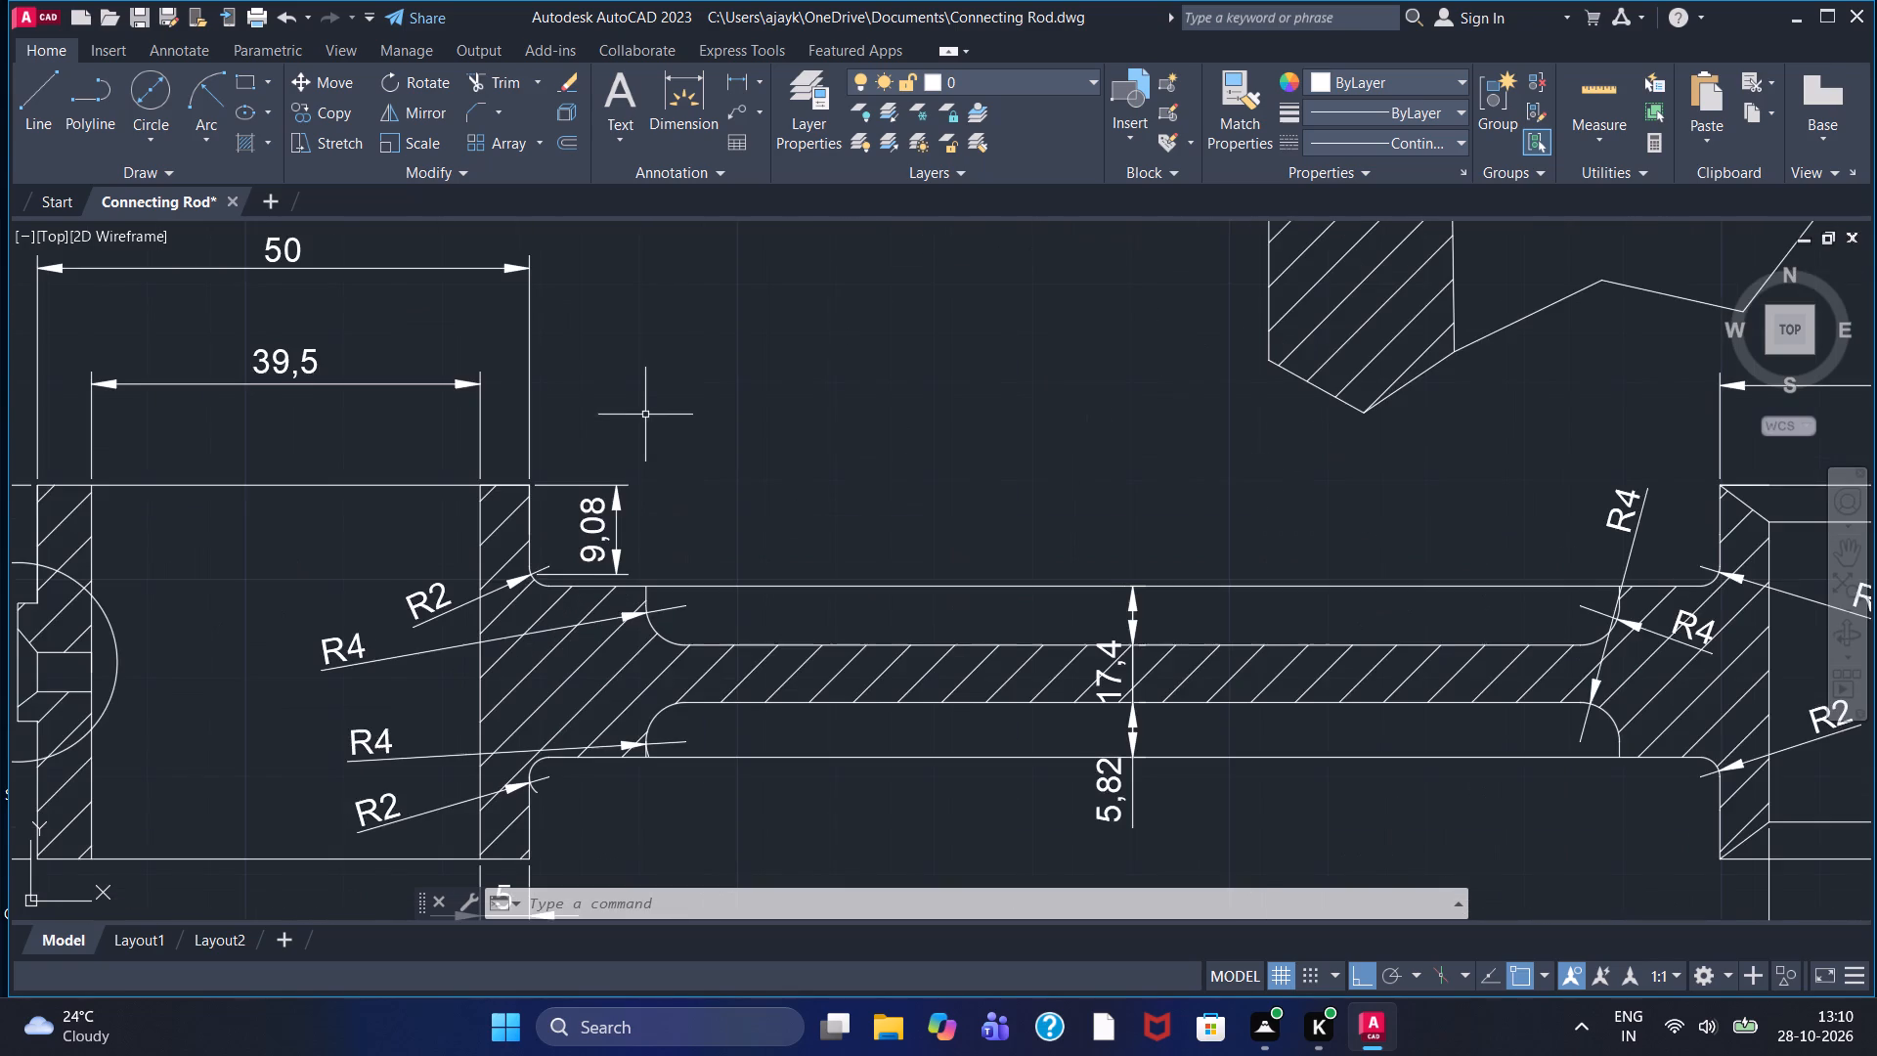
{"action": "middle_click_drag", "start_coordinate": [649, 419], "coordinate": [874, 484]}
{"action": "scroll", "coordinate": [874, 484], "scroll_direction": "down", "scroll_amount": 1}
{"action": "scroll", "coordinate": [491, 628], "scroll_direction": "up", "scroll_amount": 1}
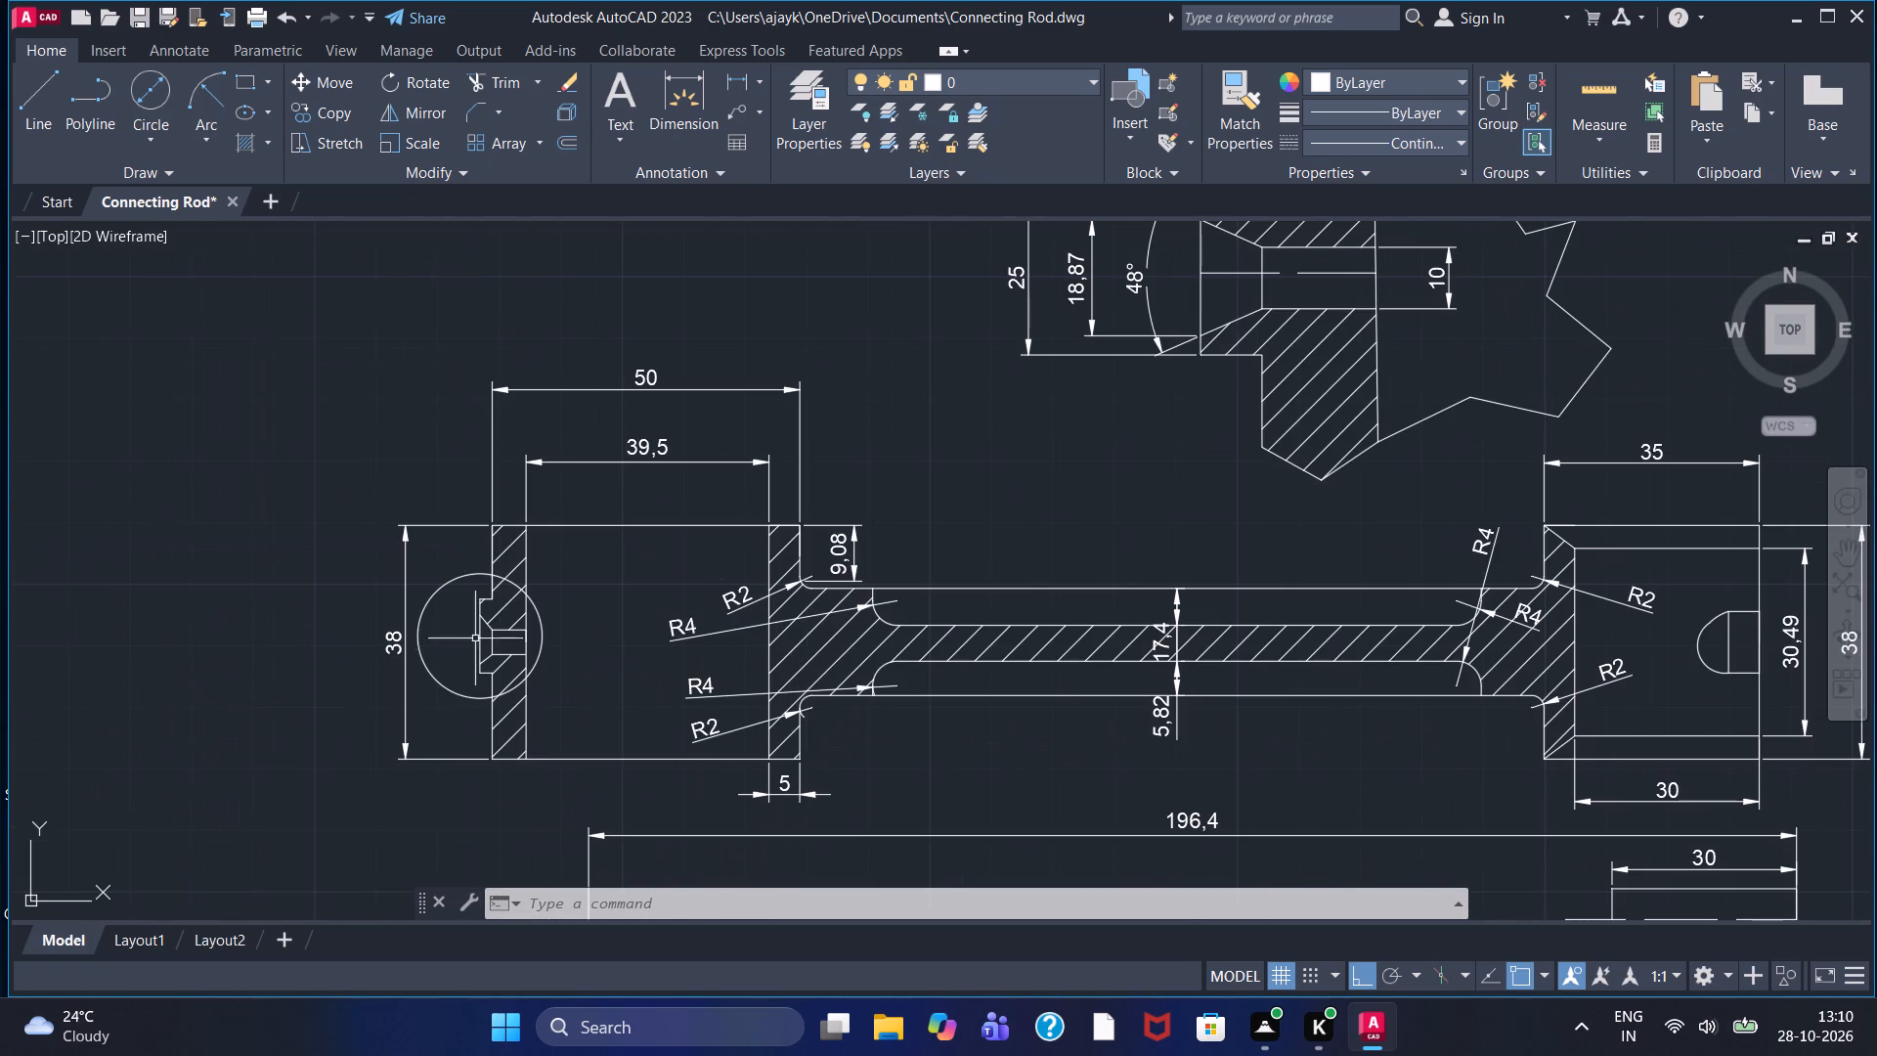
Dimension the vertical height of the countersunk boss inside the detail circle at the small end.
{"action": "scroll", "coordinate": [492, 626], "scroll_direction": "up", "scroll_amount": 2}
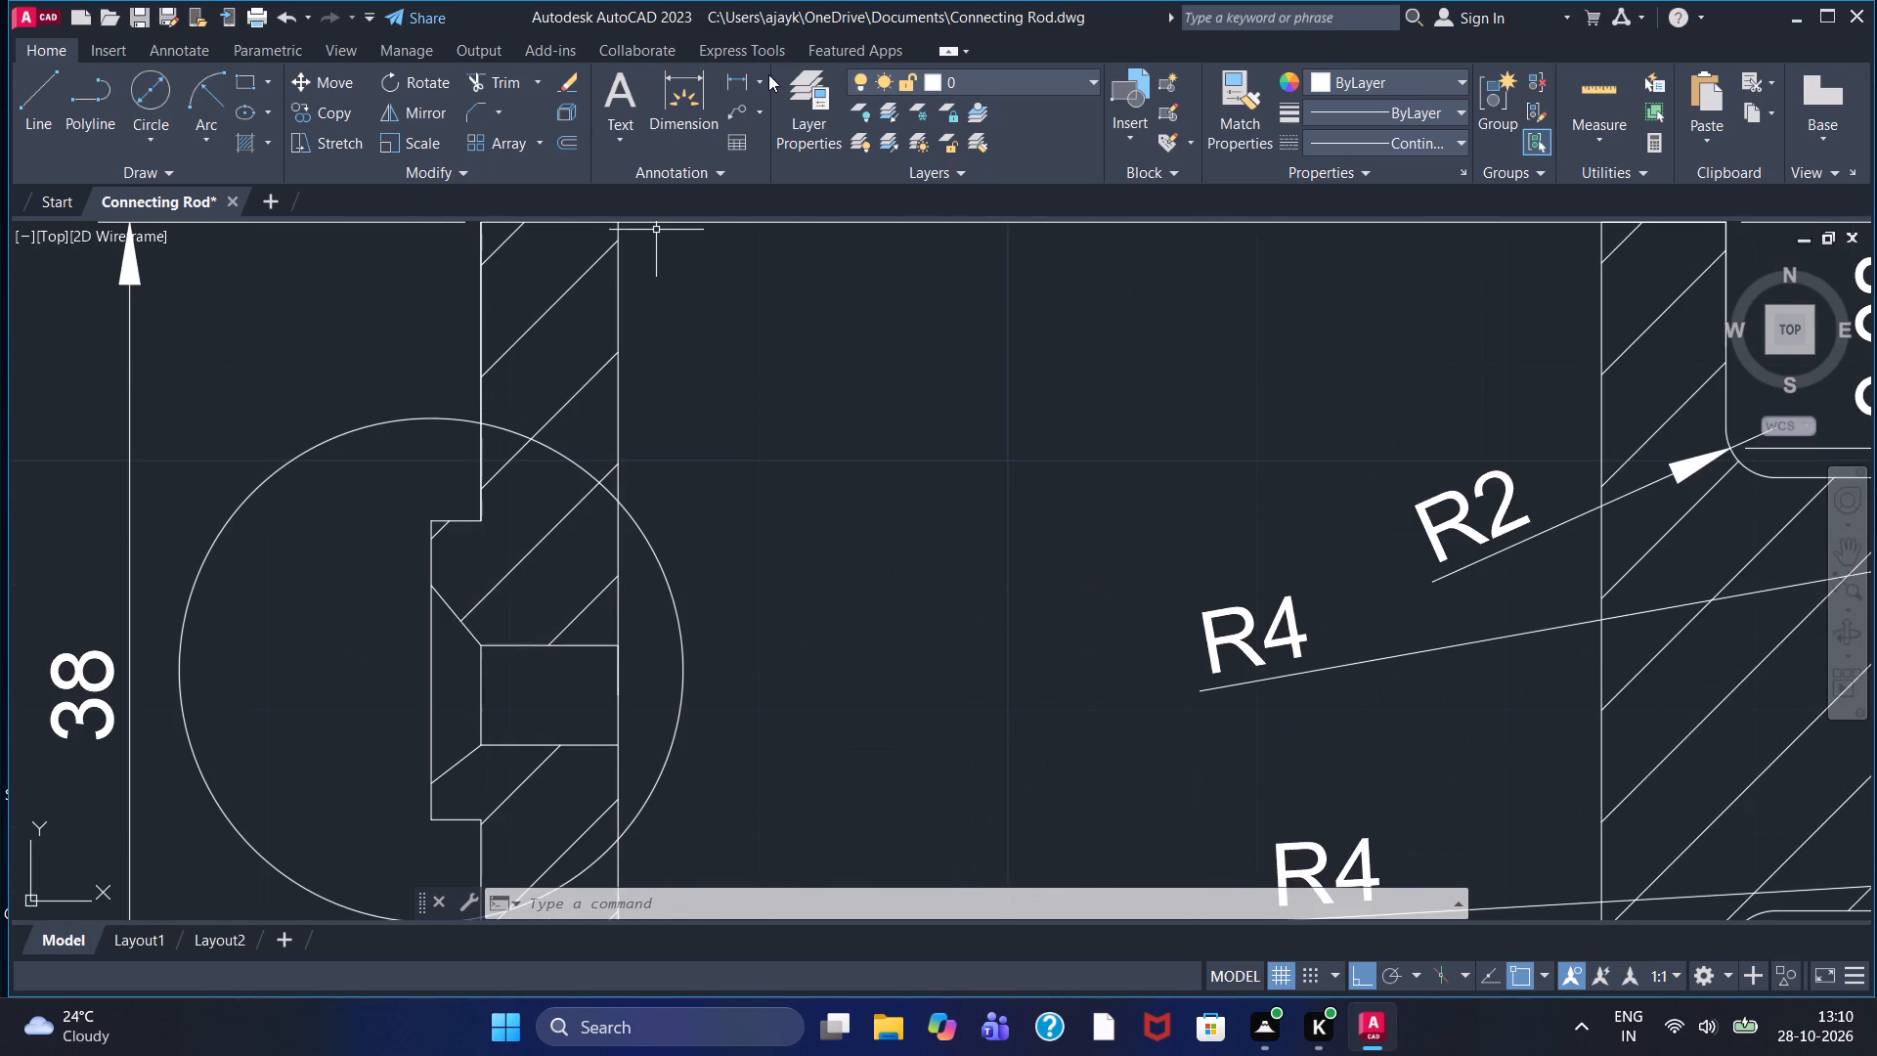
{"action": "left_click", "coordinate": [734, 77]}
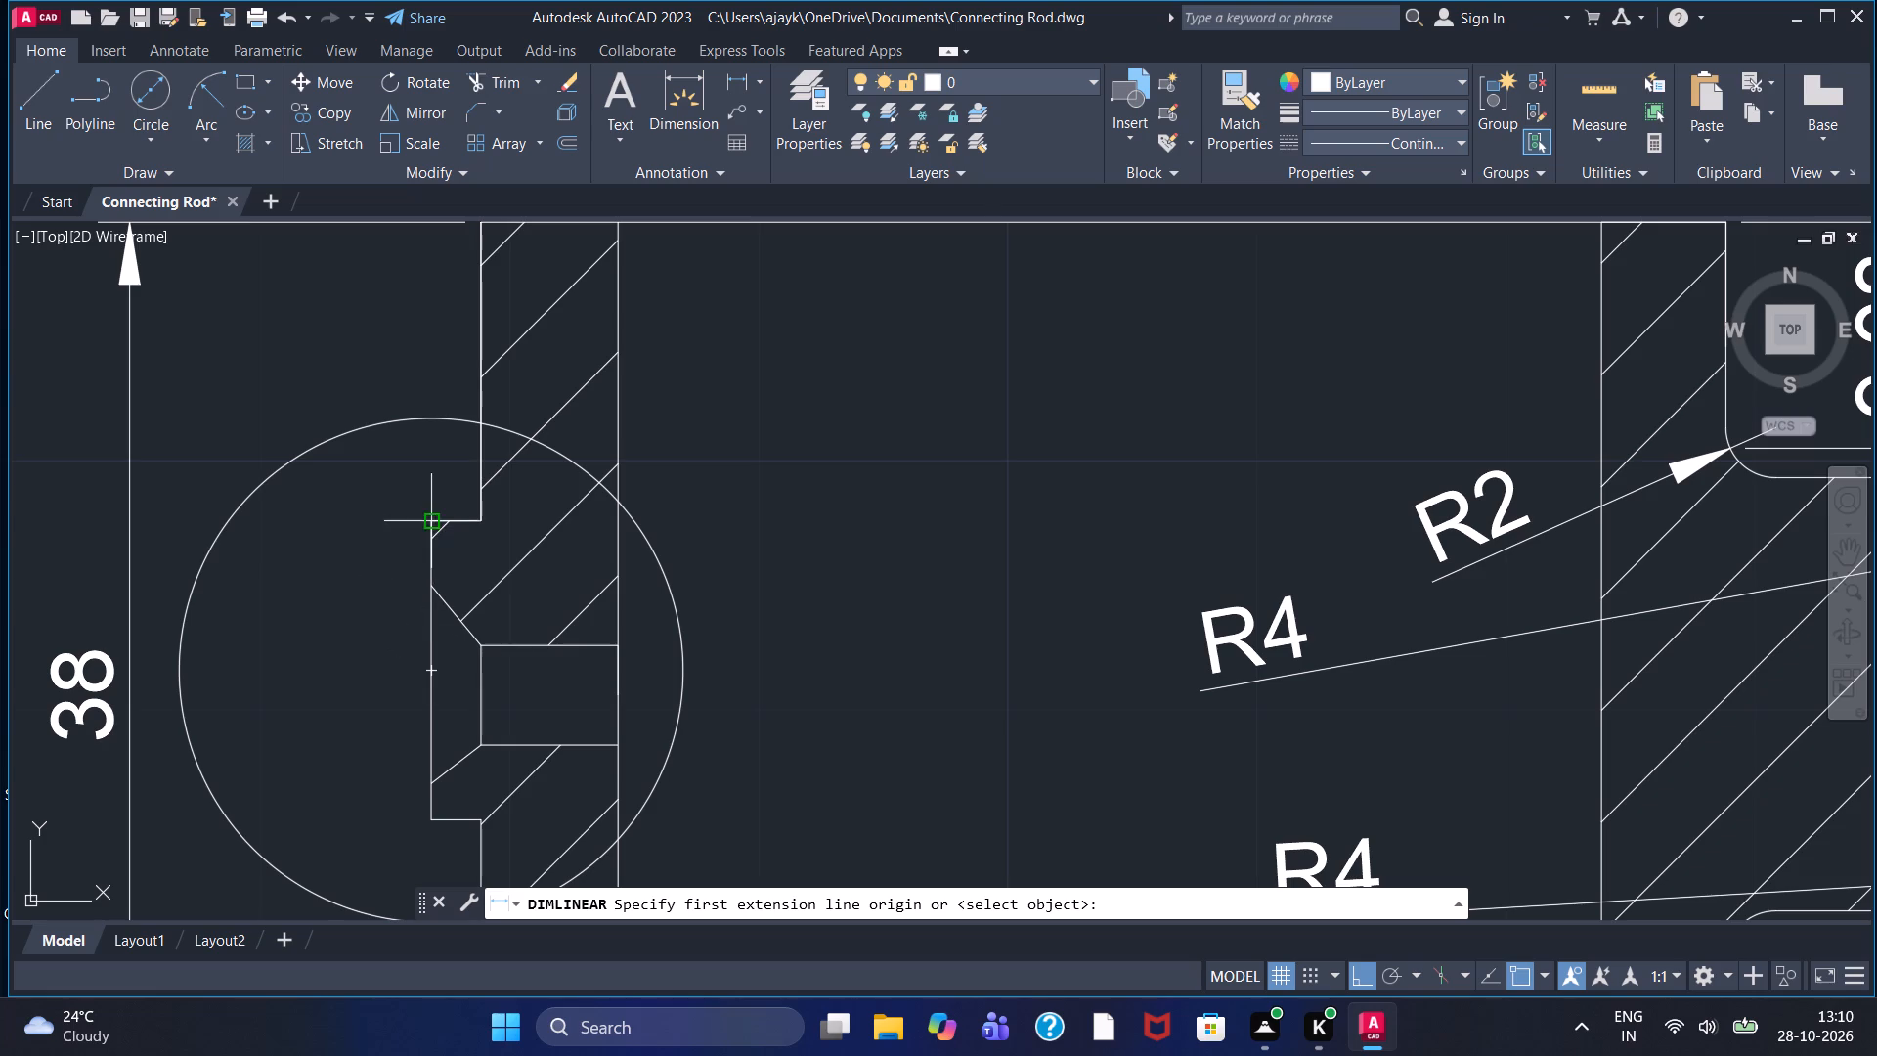
{"action": "left_click", "coordinate": [433, 517]}
{"action": "left_click", "coordinate": [426, 822]}
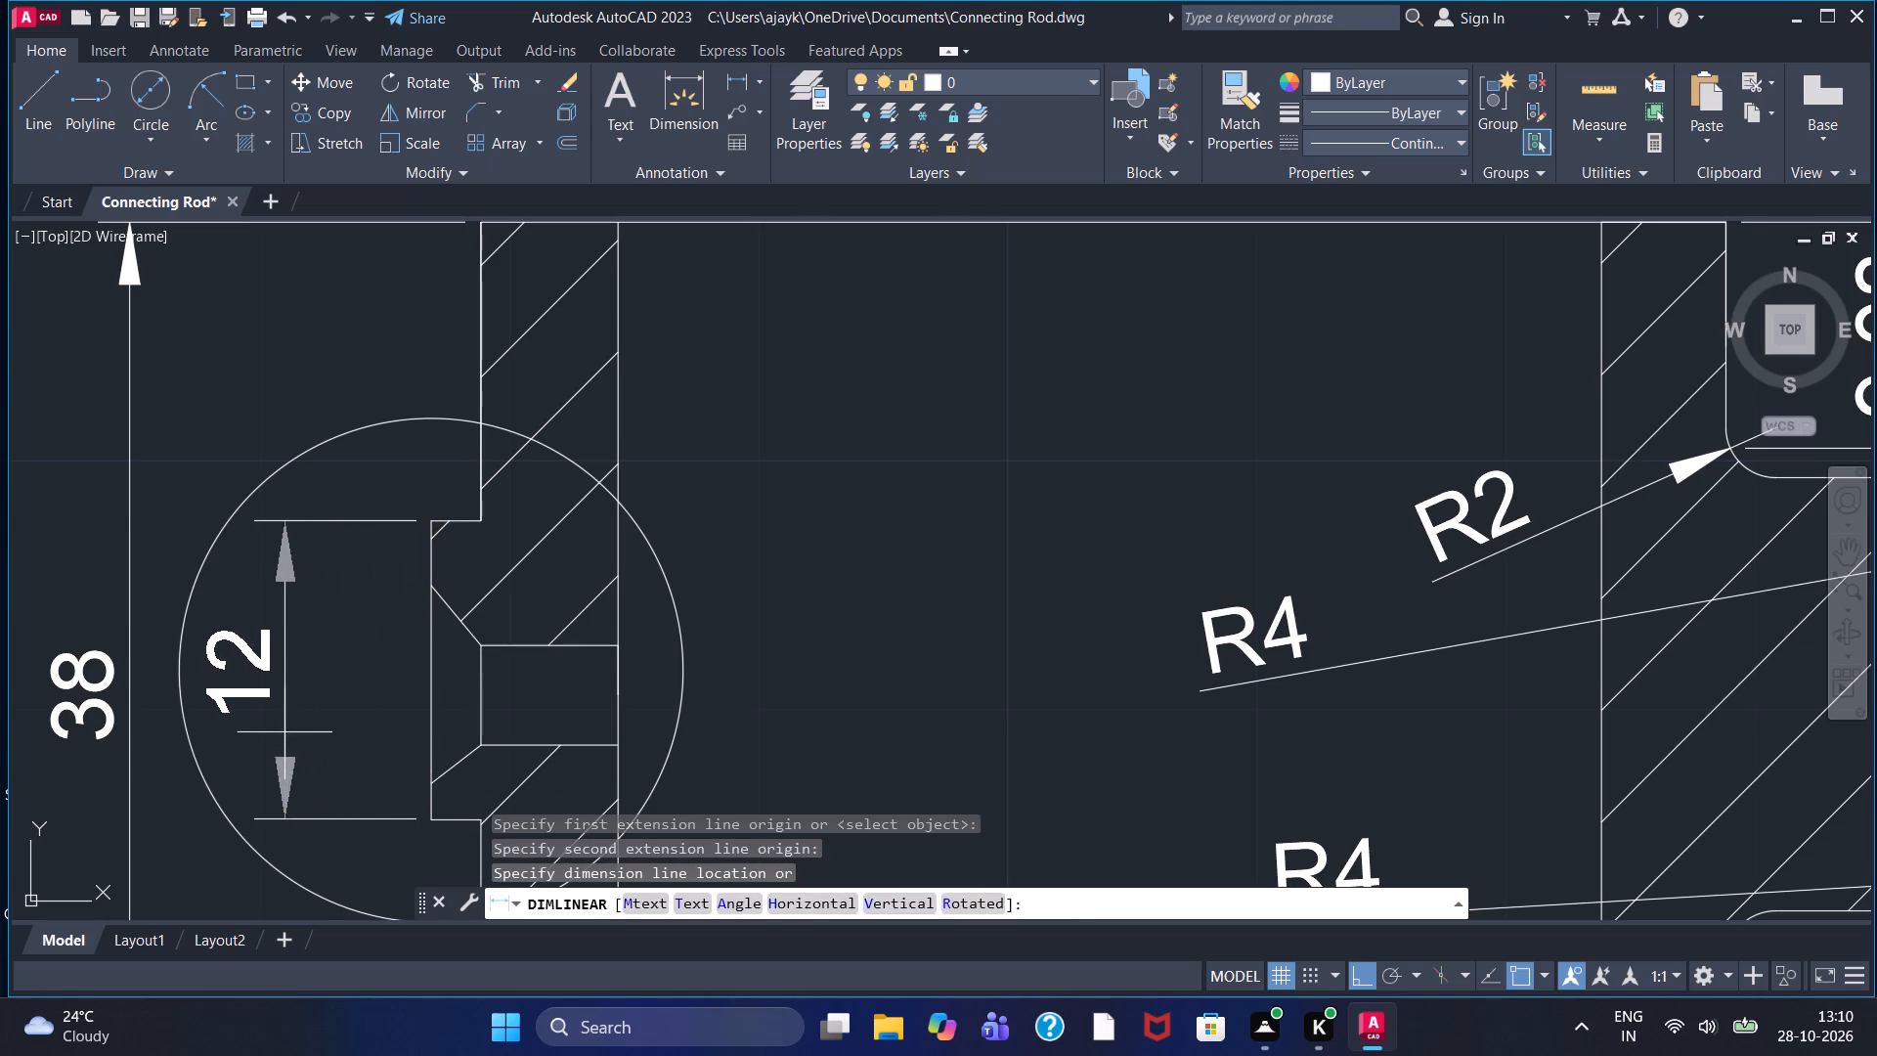
{"action": "left_click", "coordinate": [284, 731]}
Dimension how far the countersunk boss projects from the small end's outer wall, placing the dimension just above the detail circle.
{"action": "left_click", "coordinate": [727, 82]}
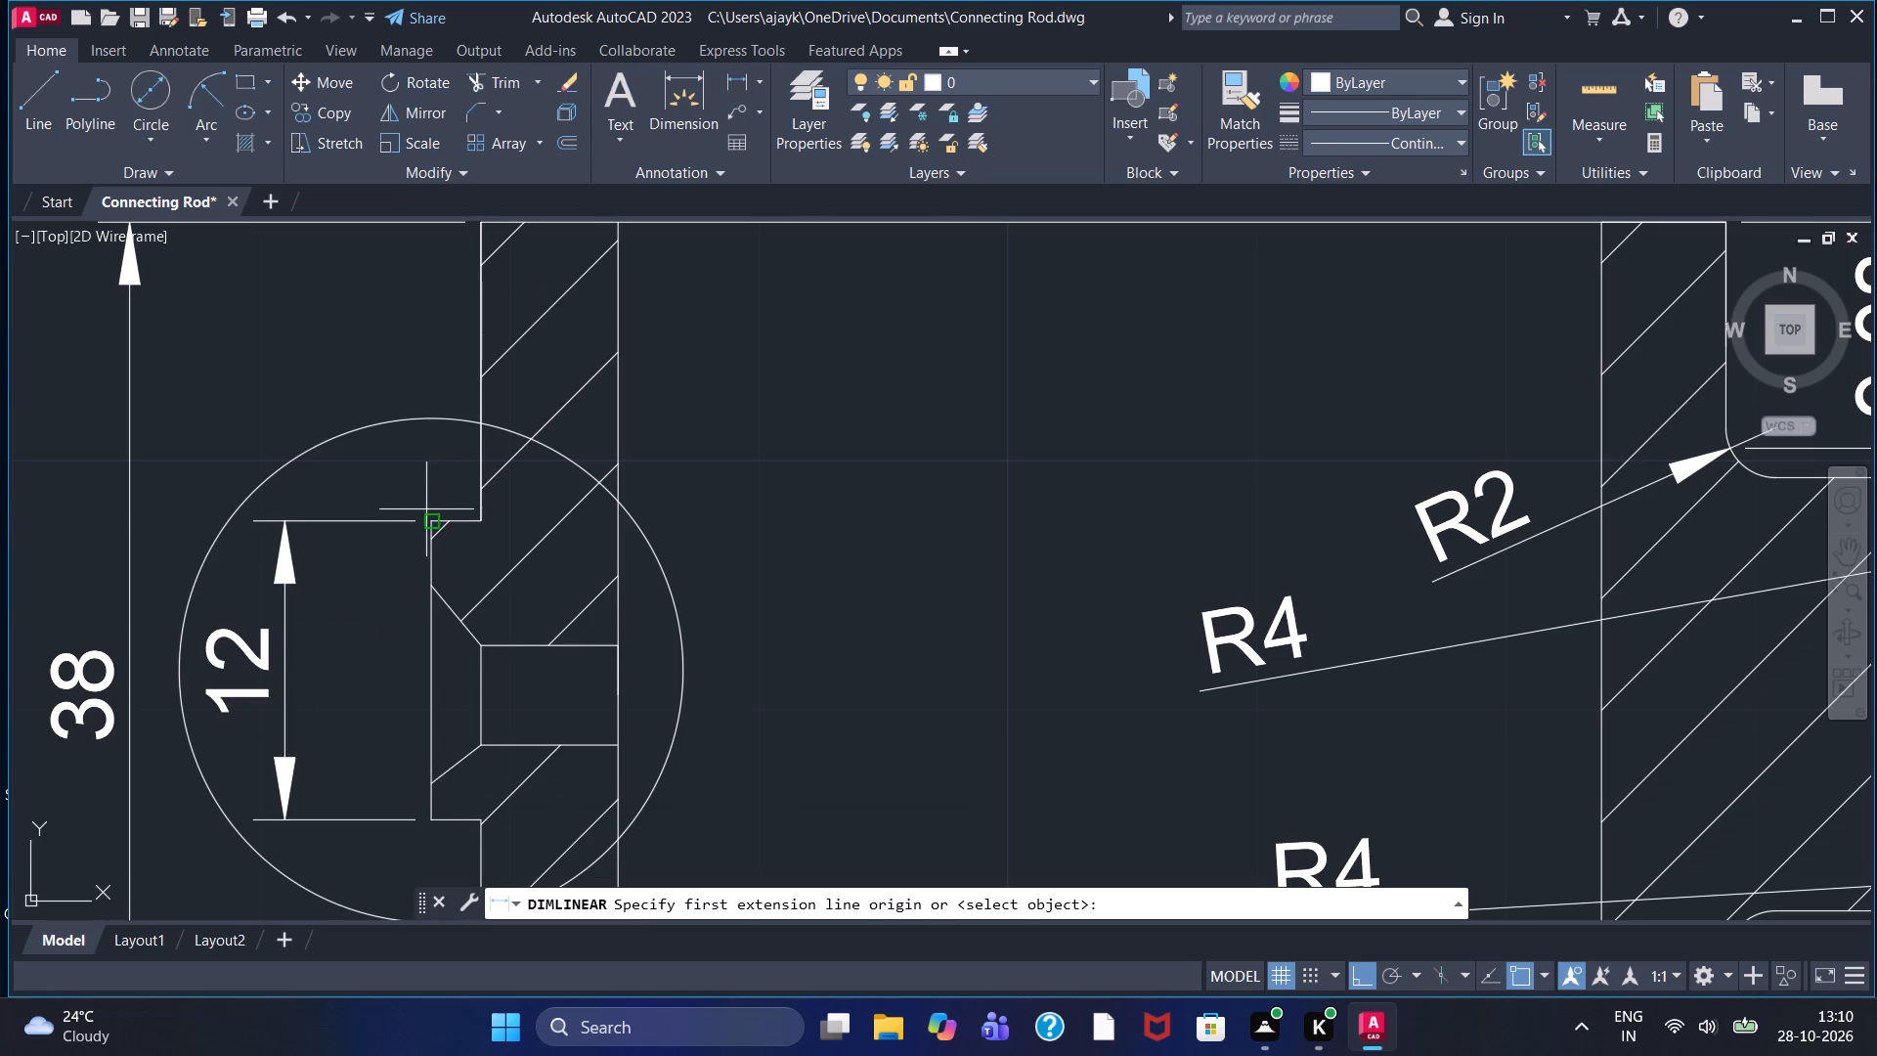
{"action": "left_click", "coordinate": [424, 525]}
{"action": "left_click", "coordinate": [485, 525]}
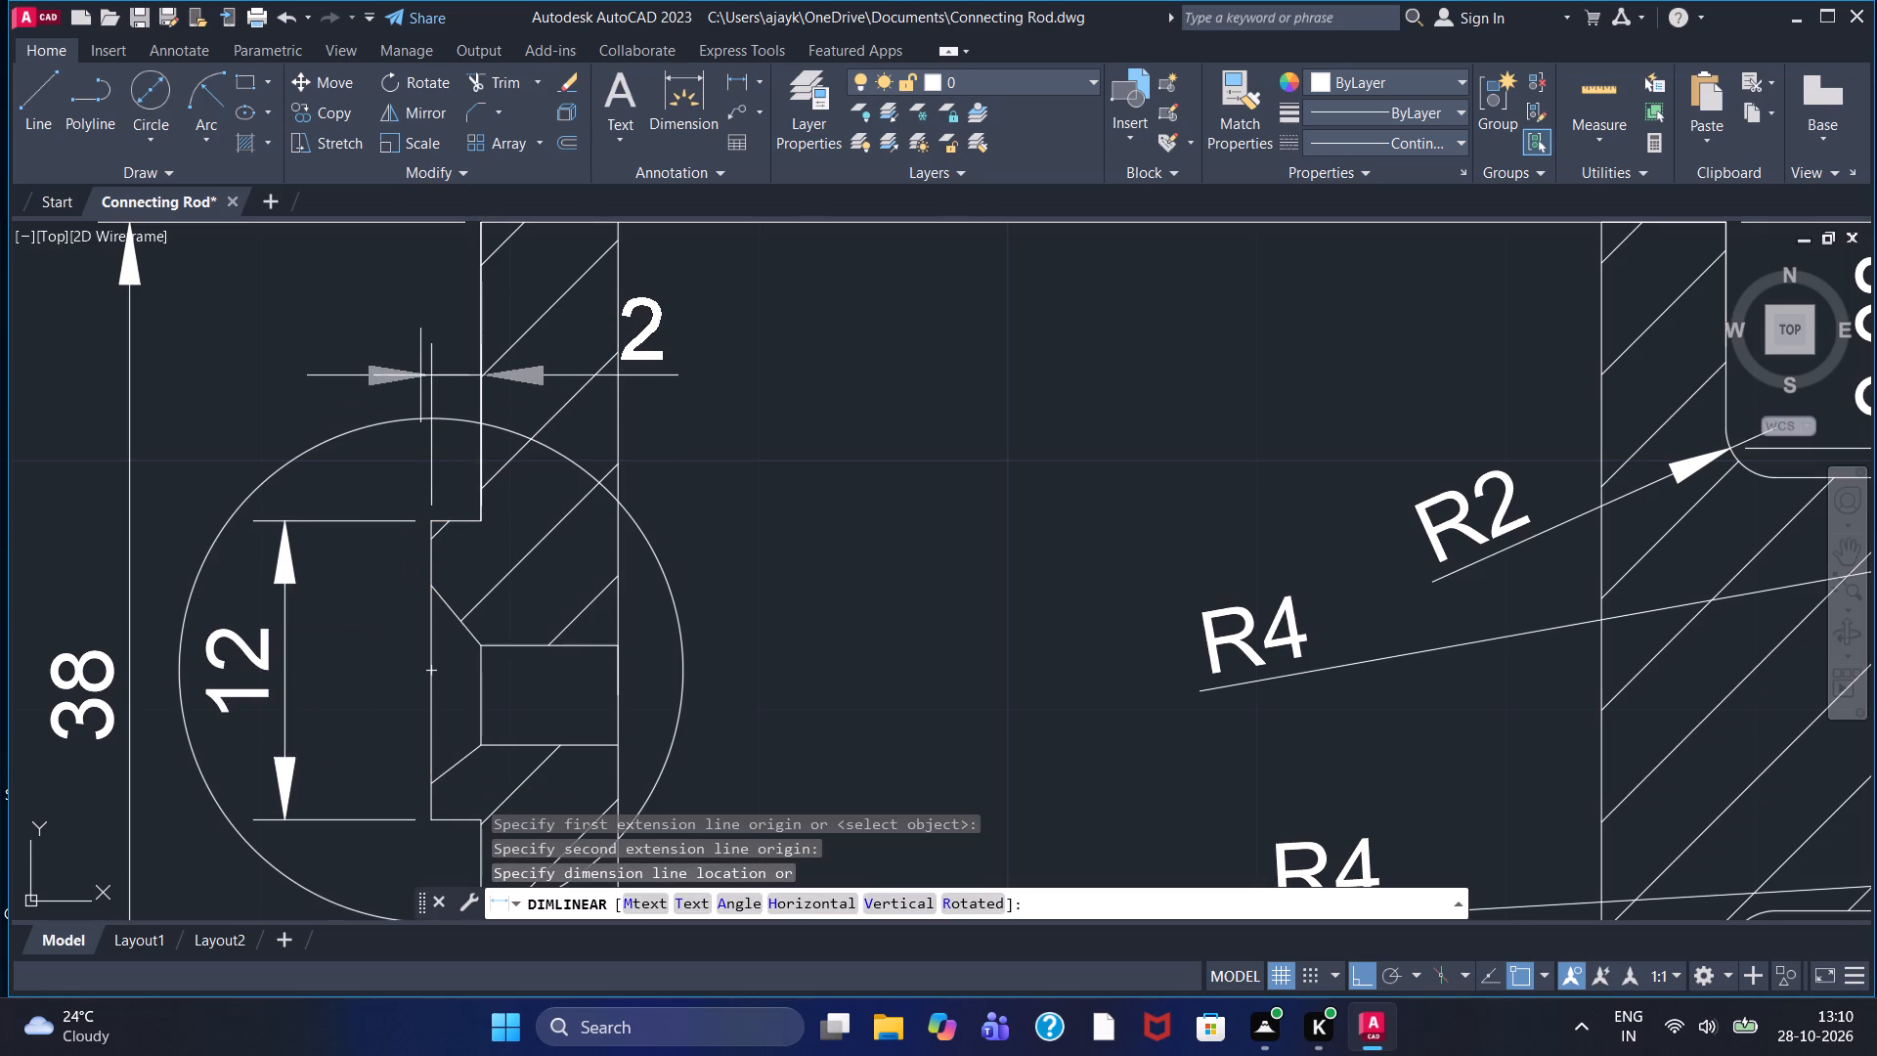
{"action": "left_click", "coordinate": [417, 370]}
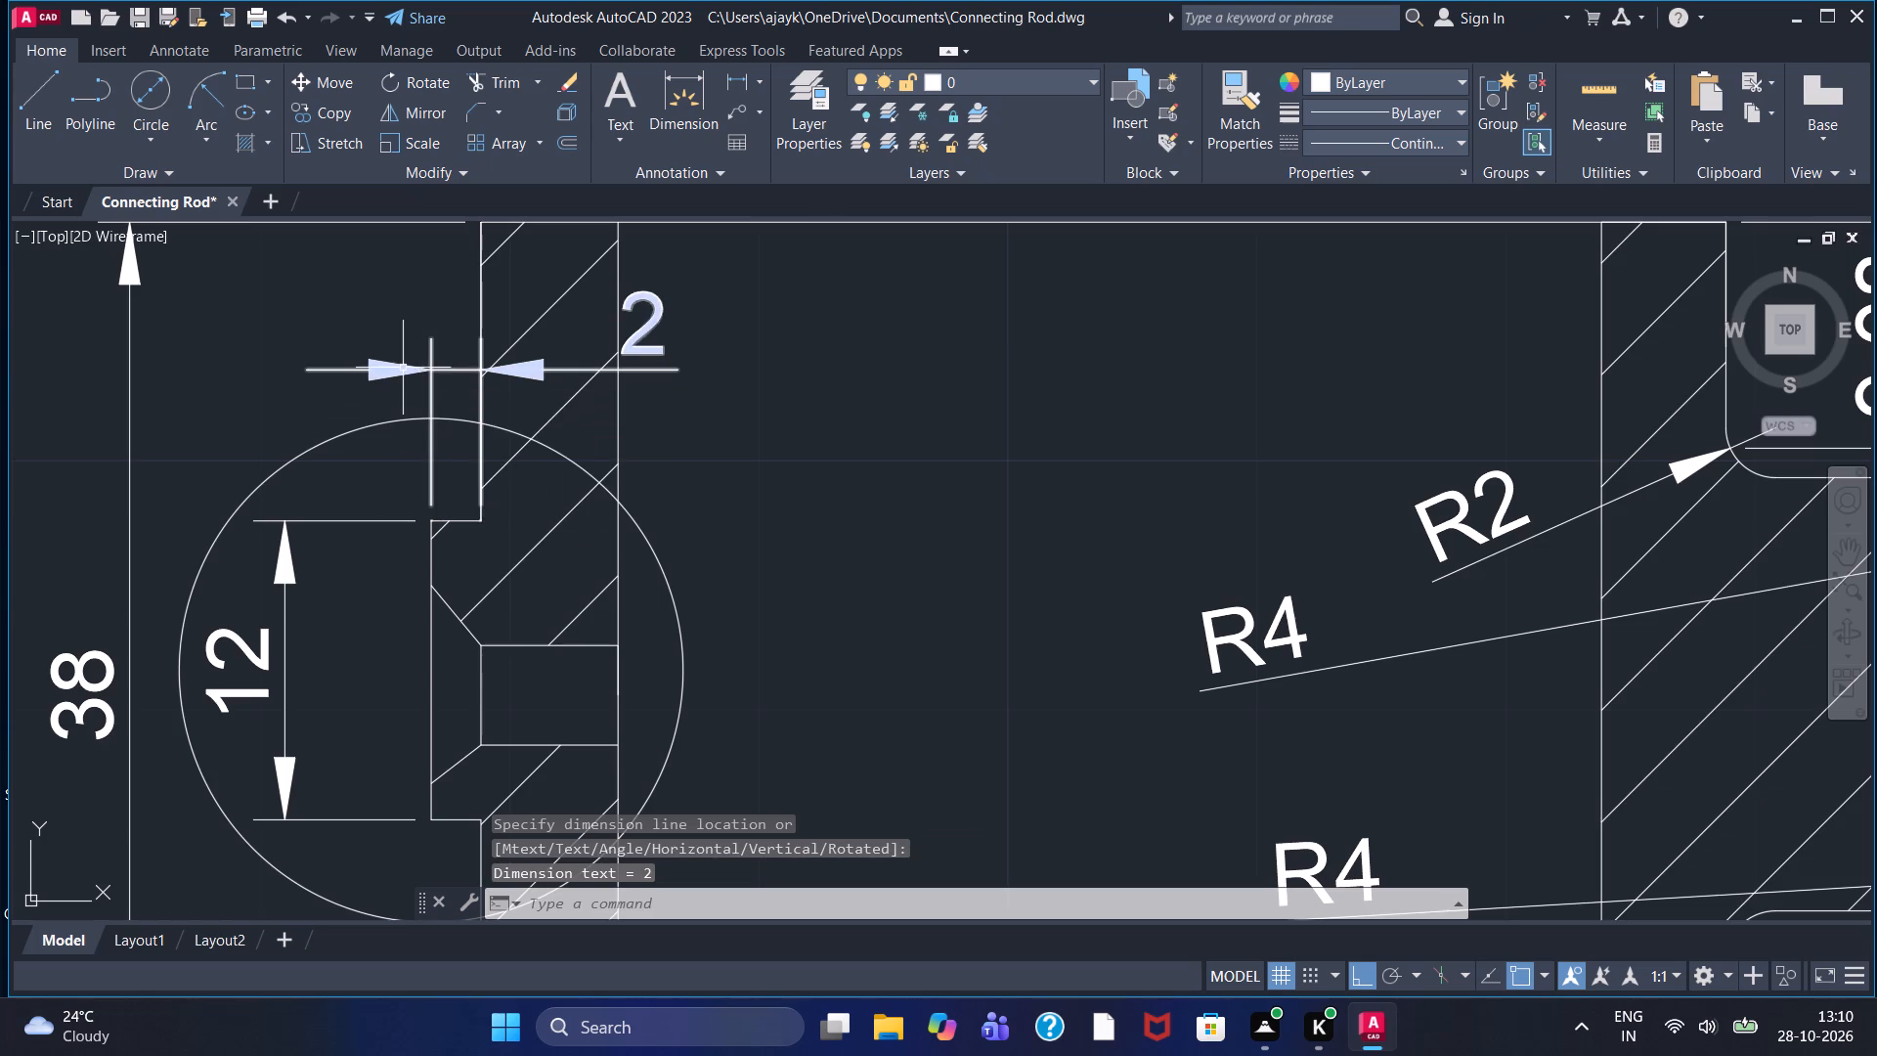
Dimension the height of the boss hole's straight bore, placing the dimension inside the small end, just beyond the detail circle.
{"action": "left_click", "coordinate": [733, 87]}
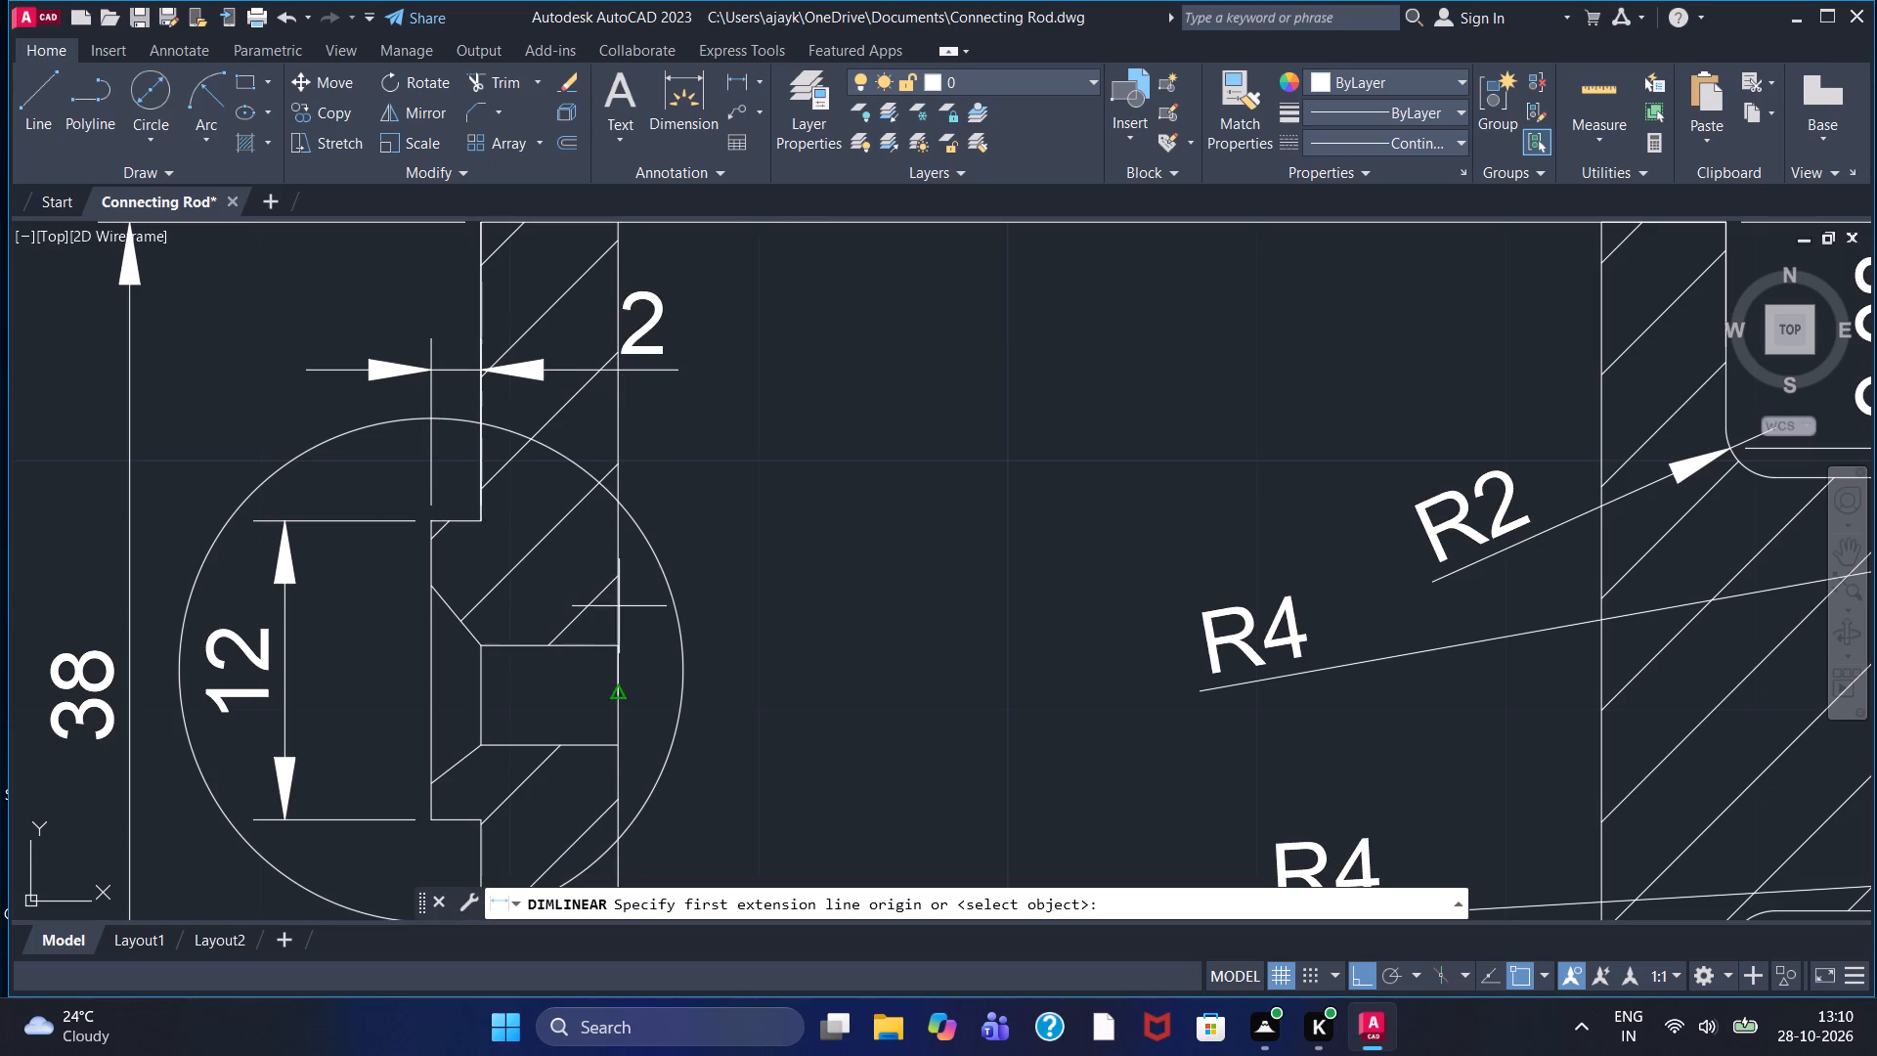
{"action": "left_click", "coordinate": [618, 641]}
{"action": "left_click", "coordinate": [613, 741]}
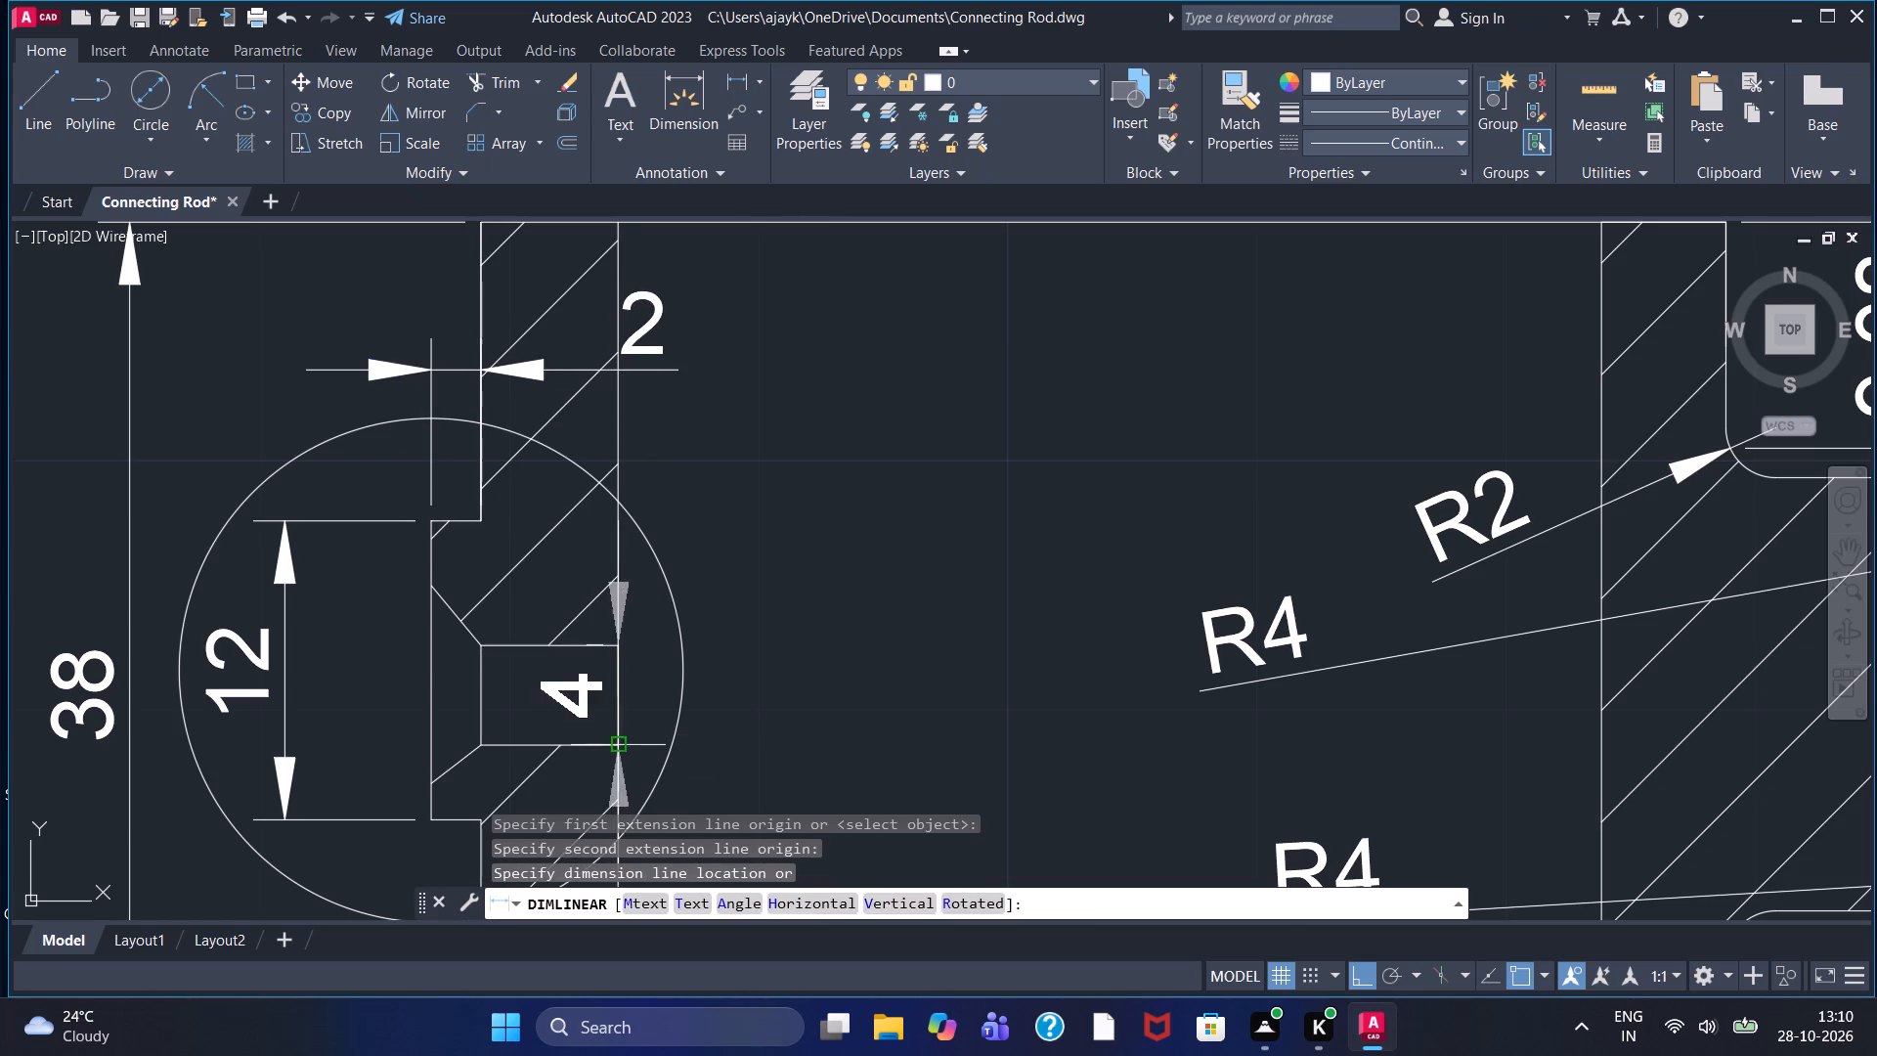
{"action": "left_click", "coordinate": [761, 722]}
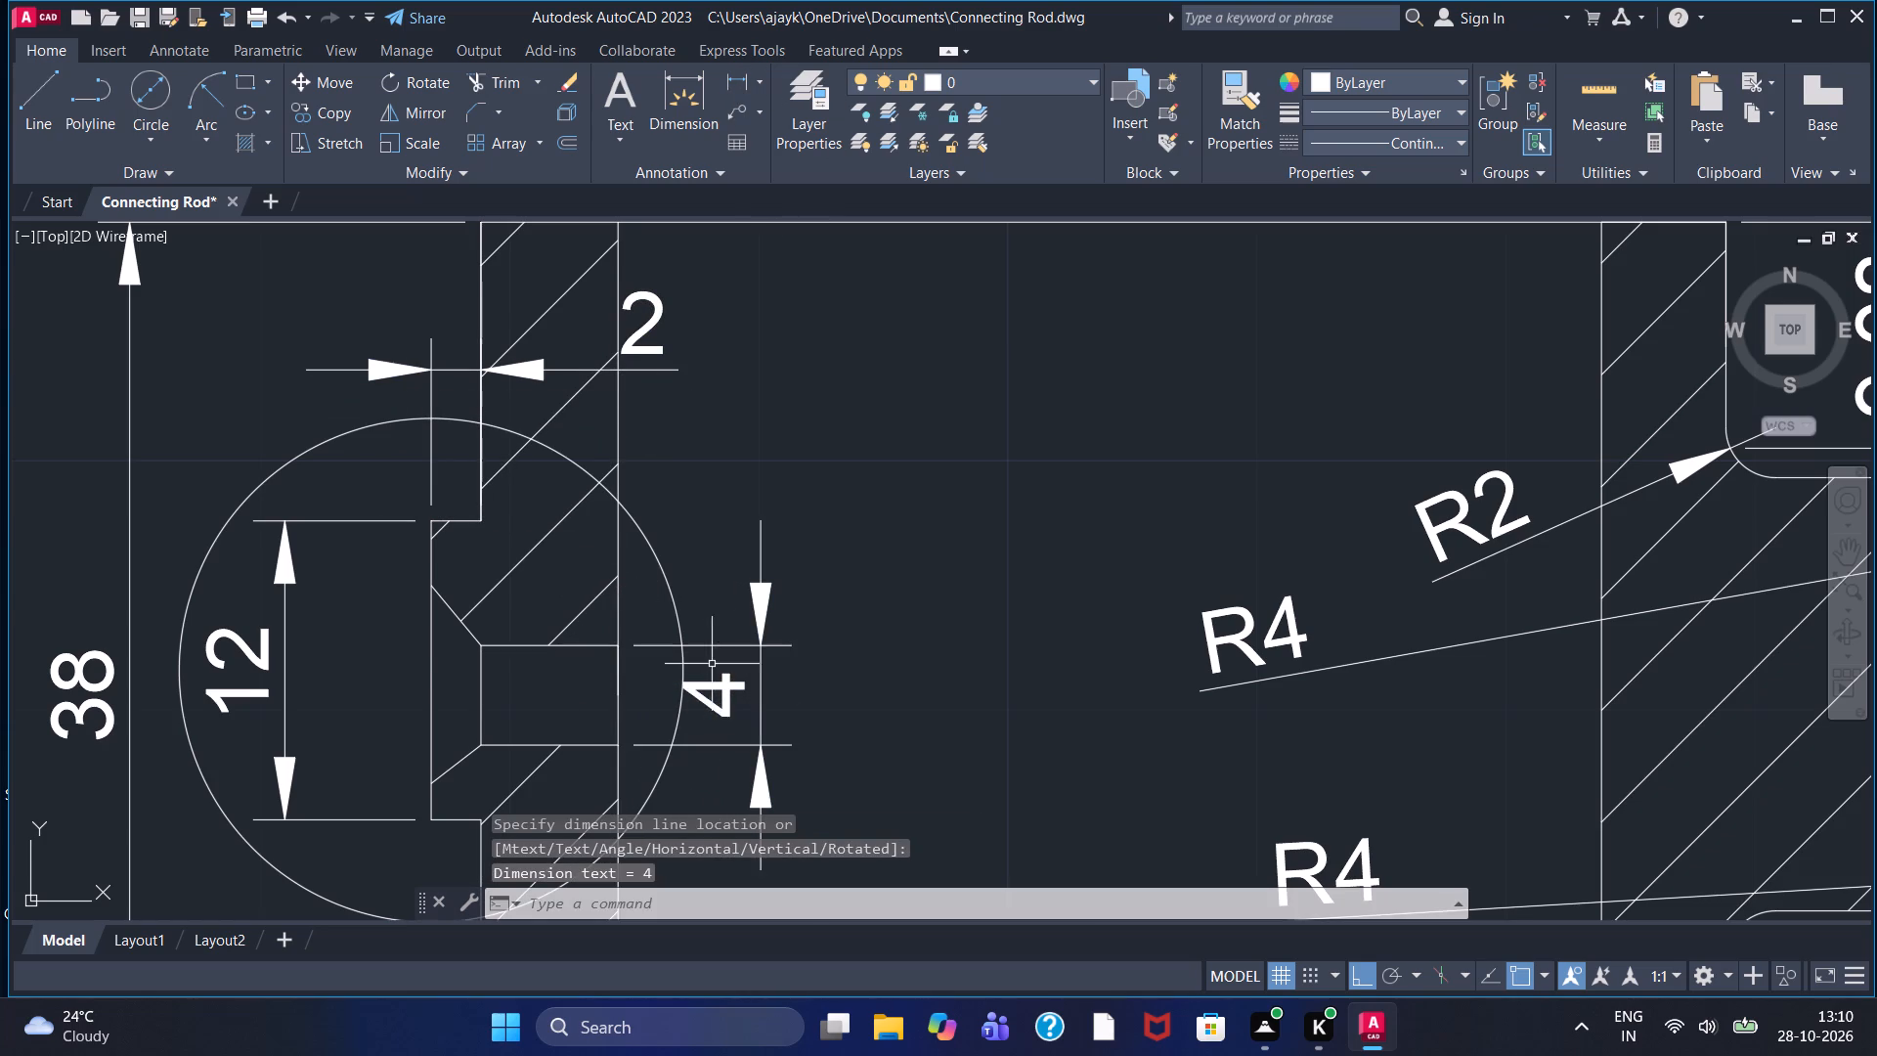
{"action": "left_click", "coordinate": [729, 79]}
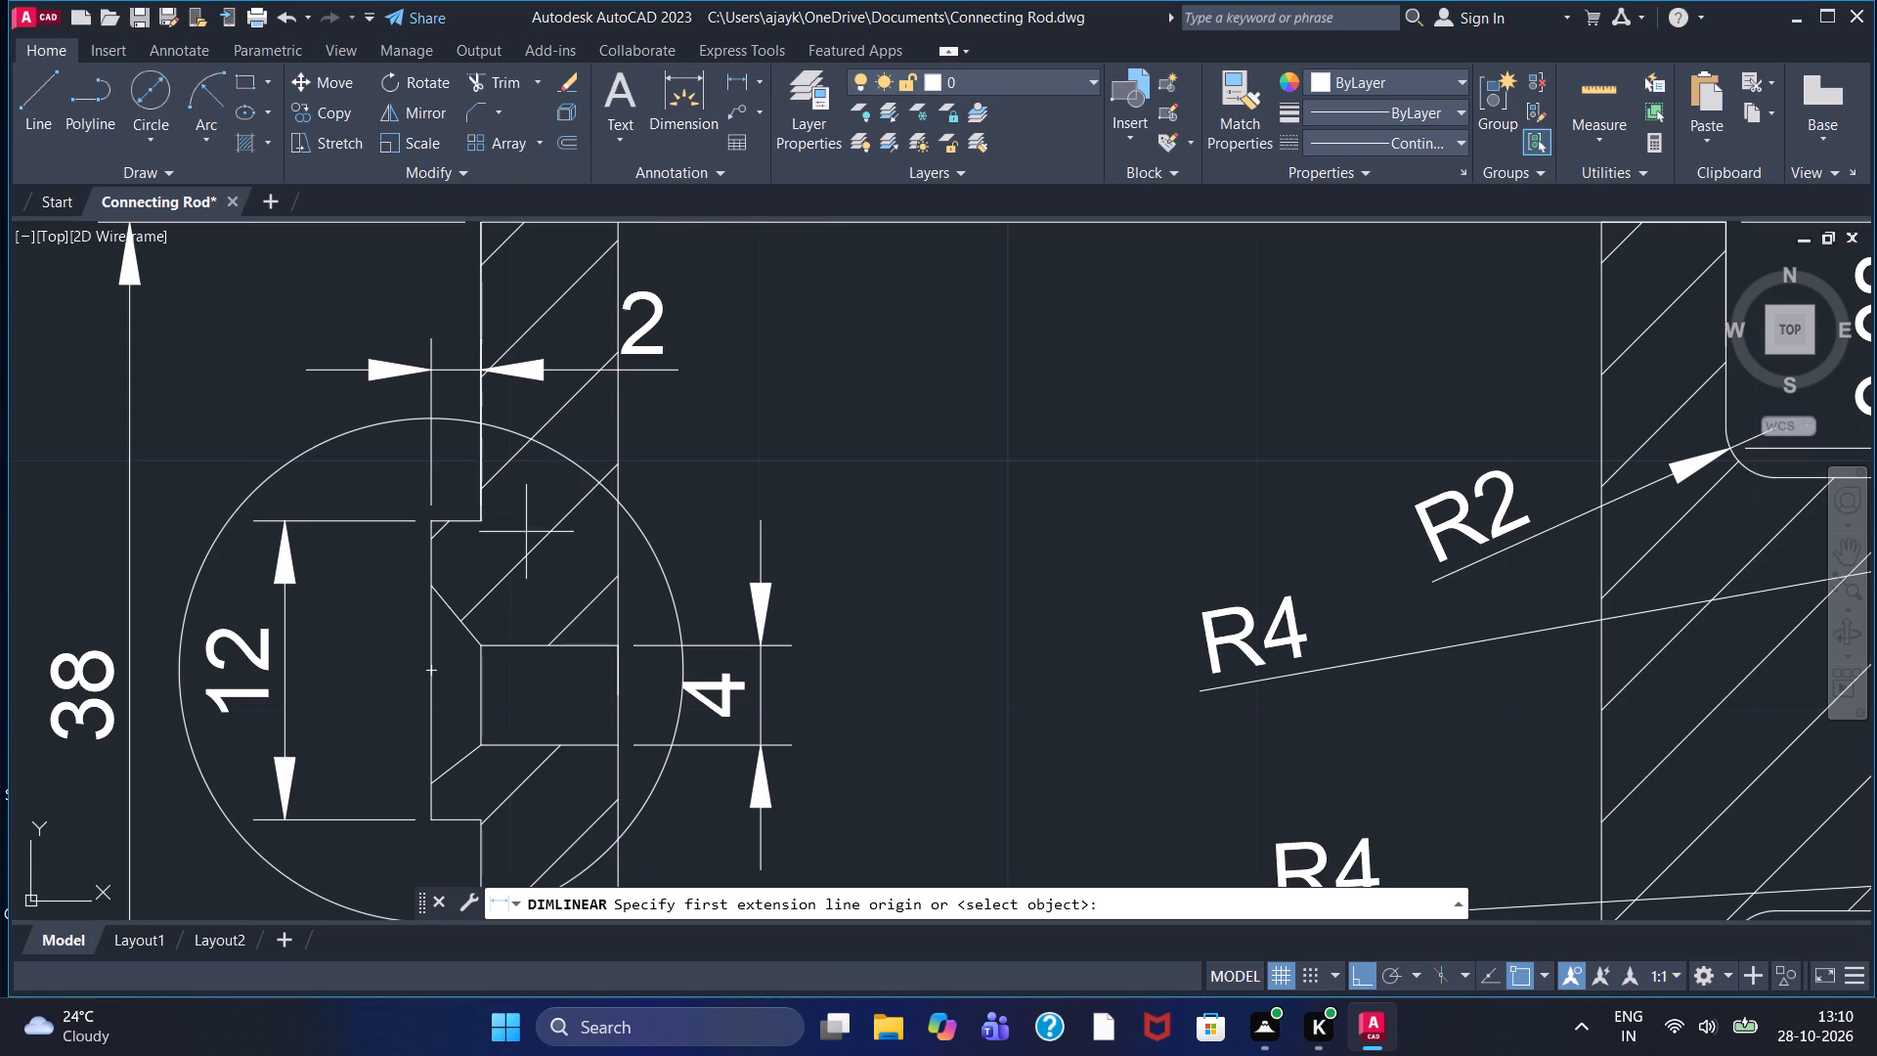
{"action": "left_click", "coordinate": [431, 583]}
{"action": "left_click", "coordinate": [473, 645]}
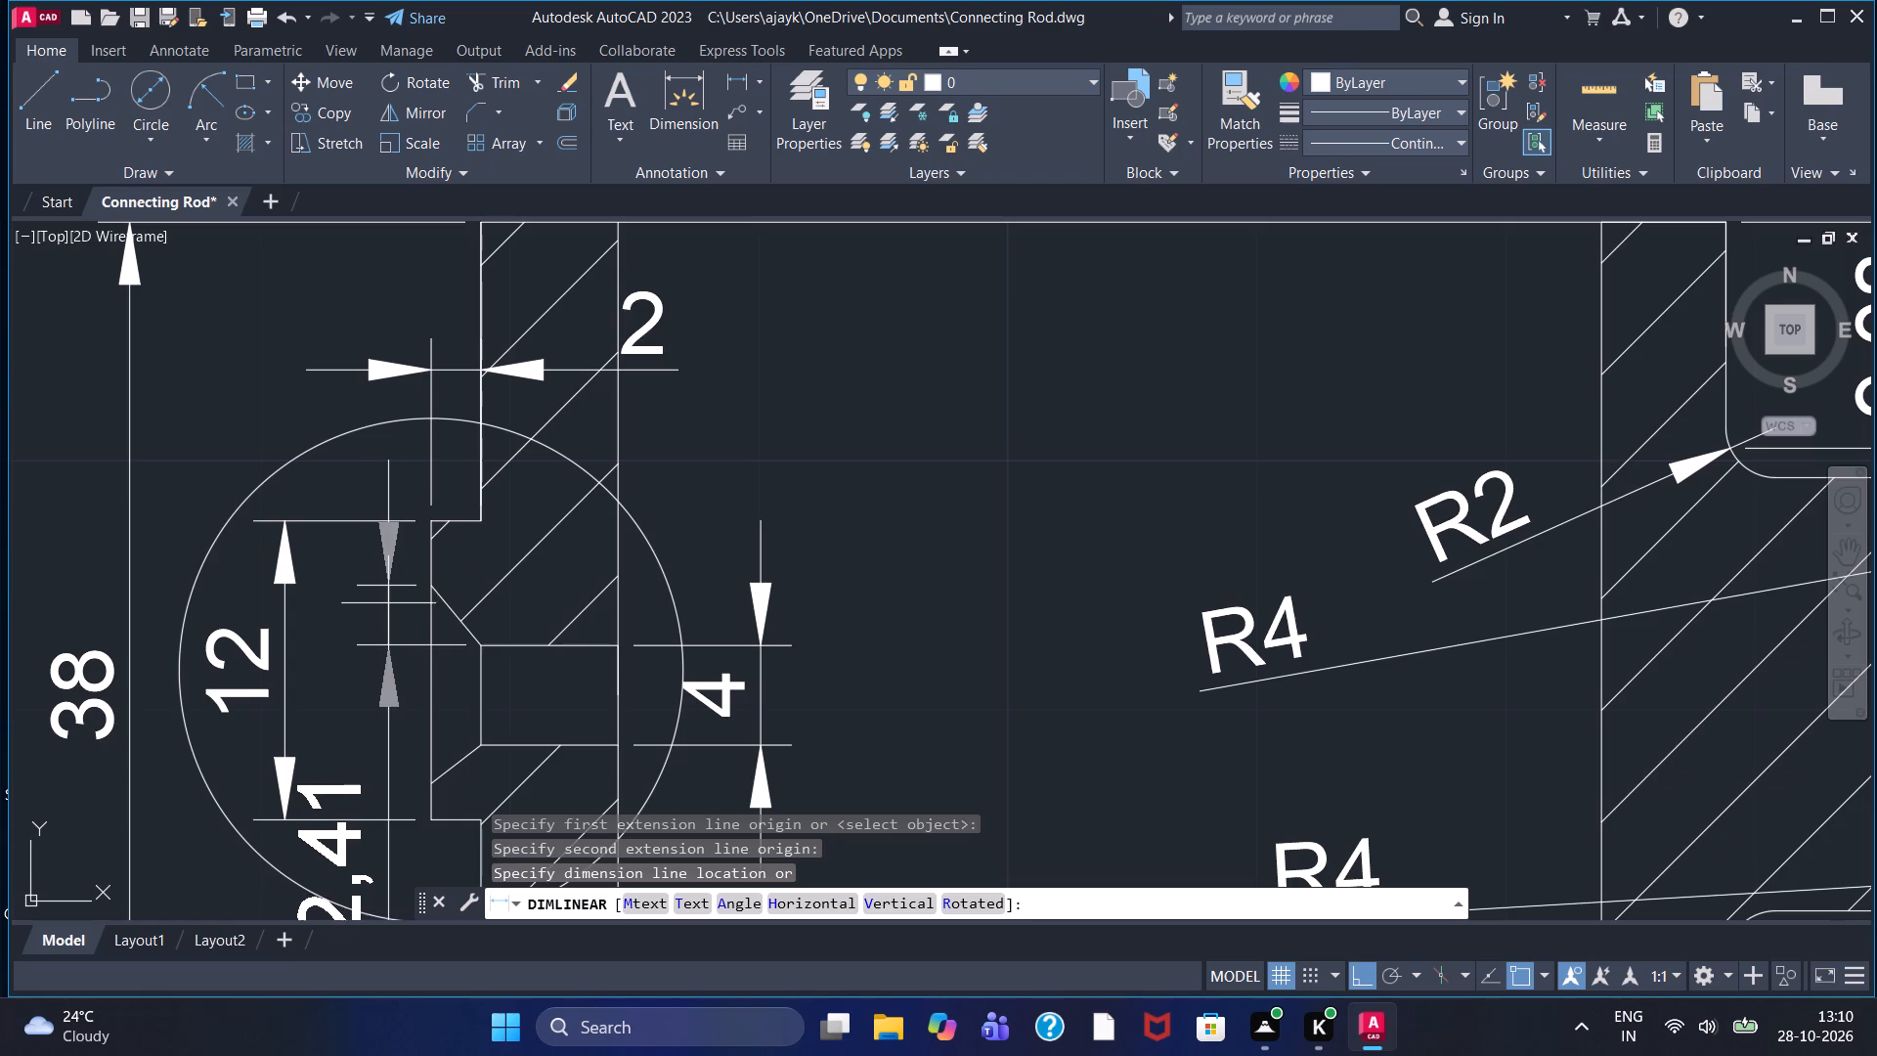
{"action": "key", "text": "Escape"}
Examine the complete drawing, with its section, detail, front and side views, for missing dimensions.
{"action": "scroll", "coordinate": [456, 581], "scroll_direction": "down", "scroll_amount": 3}
{"action": "scroll", "coordinate": [551, 554], "scroll_direction": "down", "scroll_amount": 1}
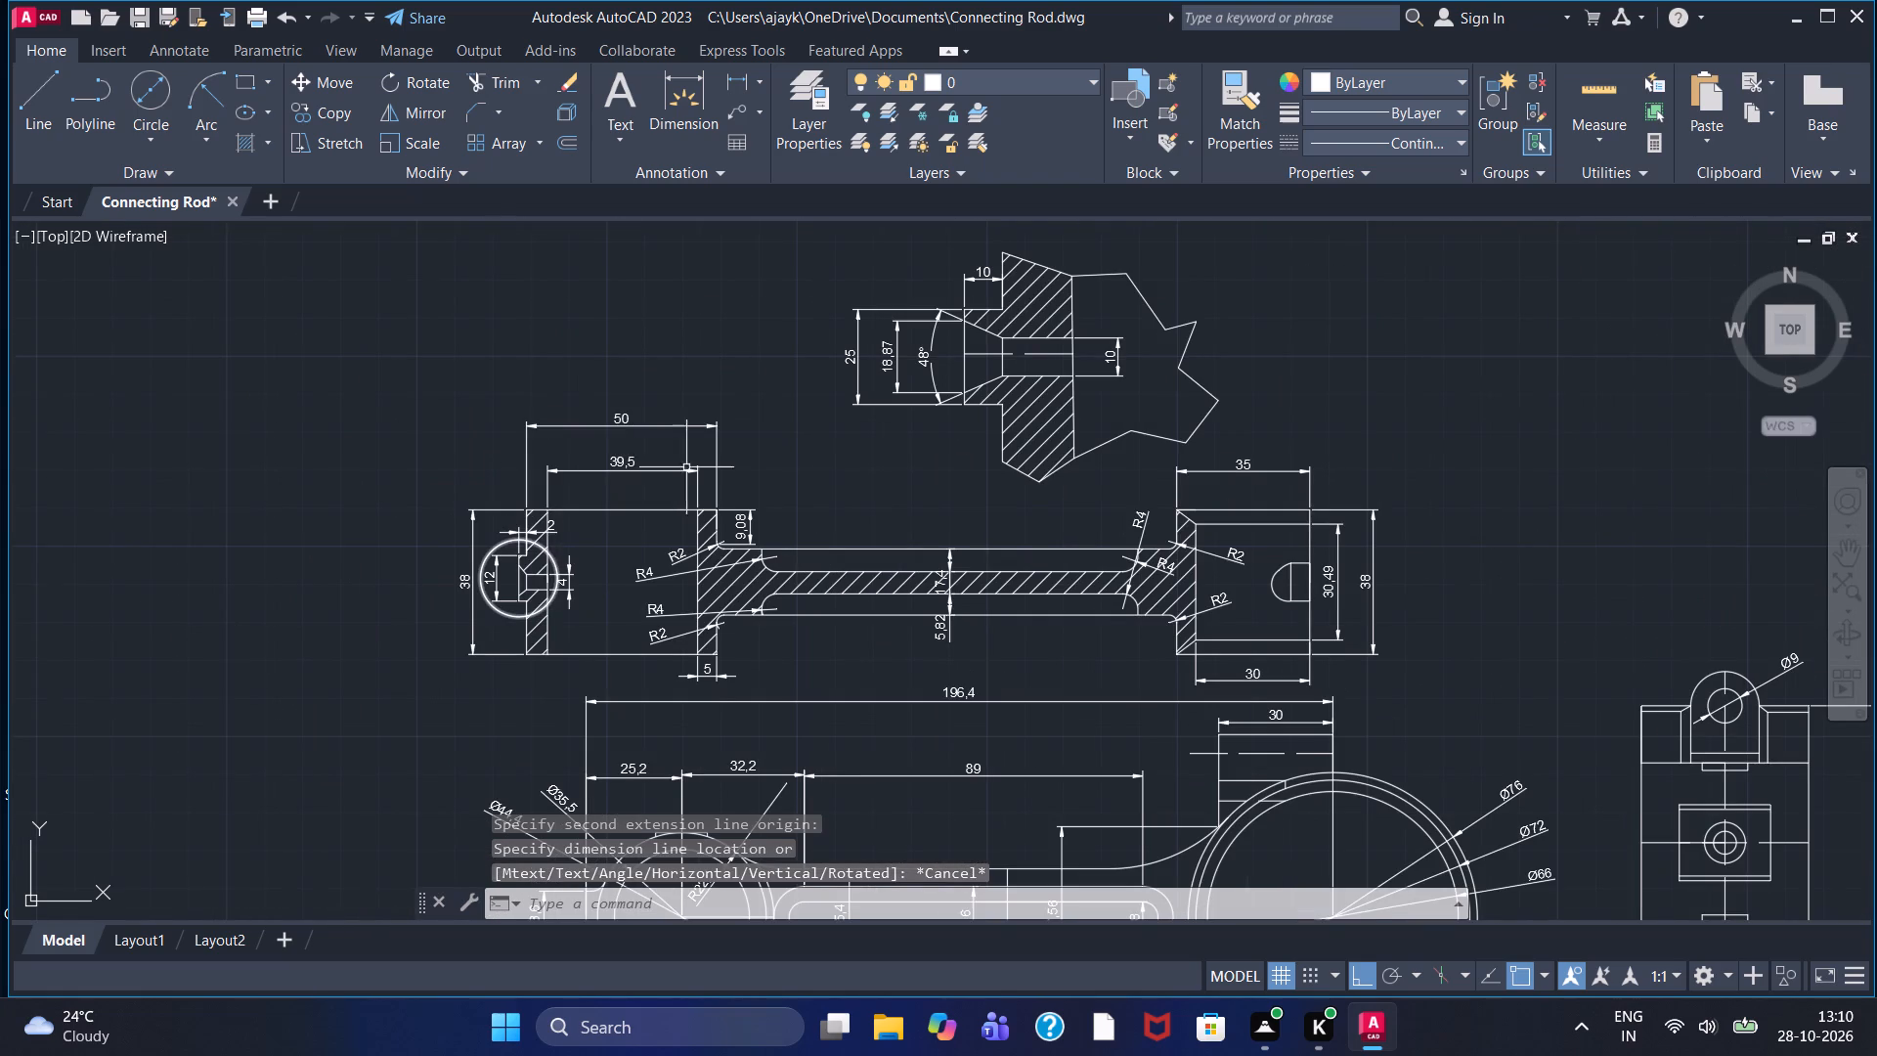
{"action": "middle_click_drag", "start_coordinate": [782, 403], "coordinate": [677, 356]}
{"action": "scroll", "coordinate": [677, 356], "scroll_direction": "down", "scroll_amount": 1}
{"action": "scroll", "coordinate": [669, 356], "scroll_direction": "up", "scroll_amount": 1}
{"action": "scroll", "coordinate": [674, 365], "scroll_direction": "down", "scroll_amount": 1}
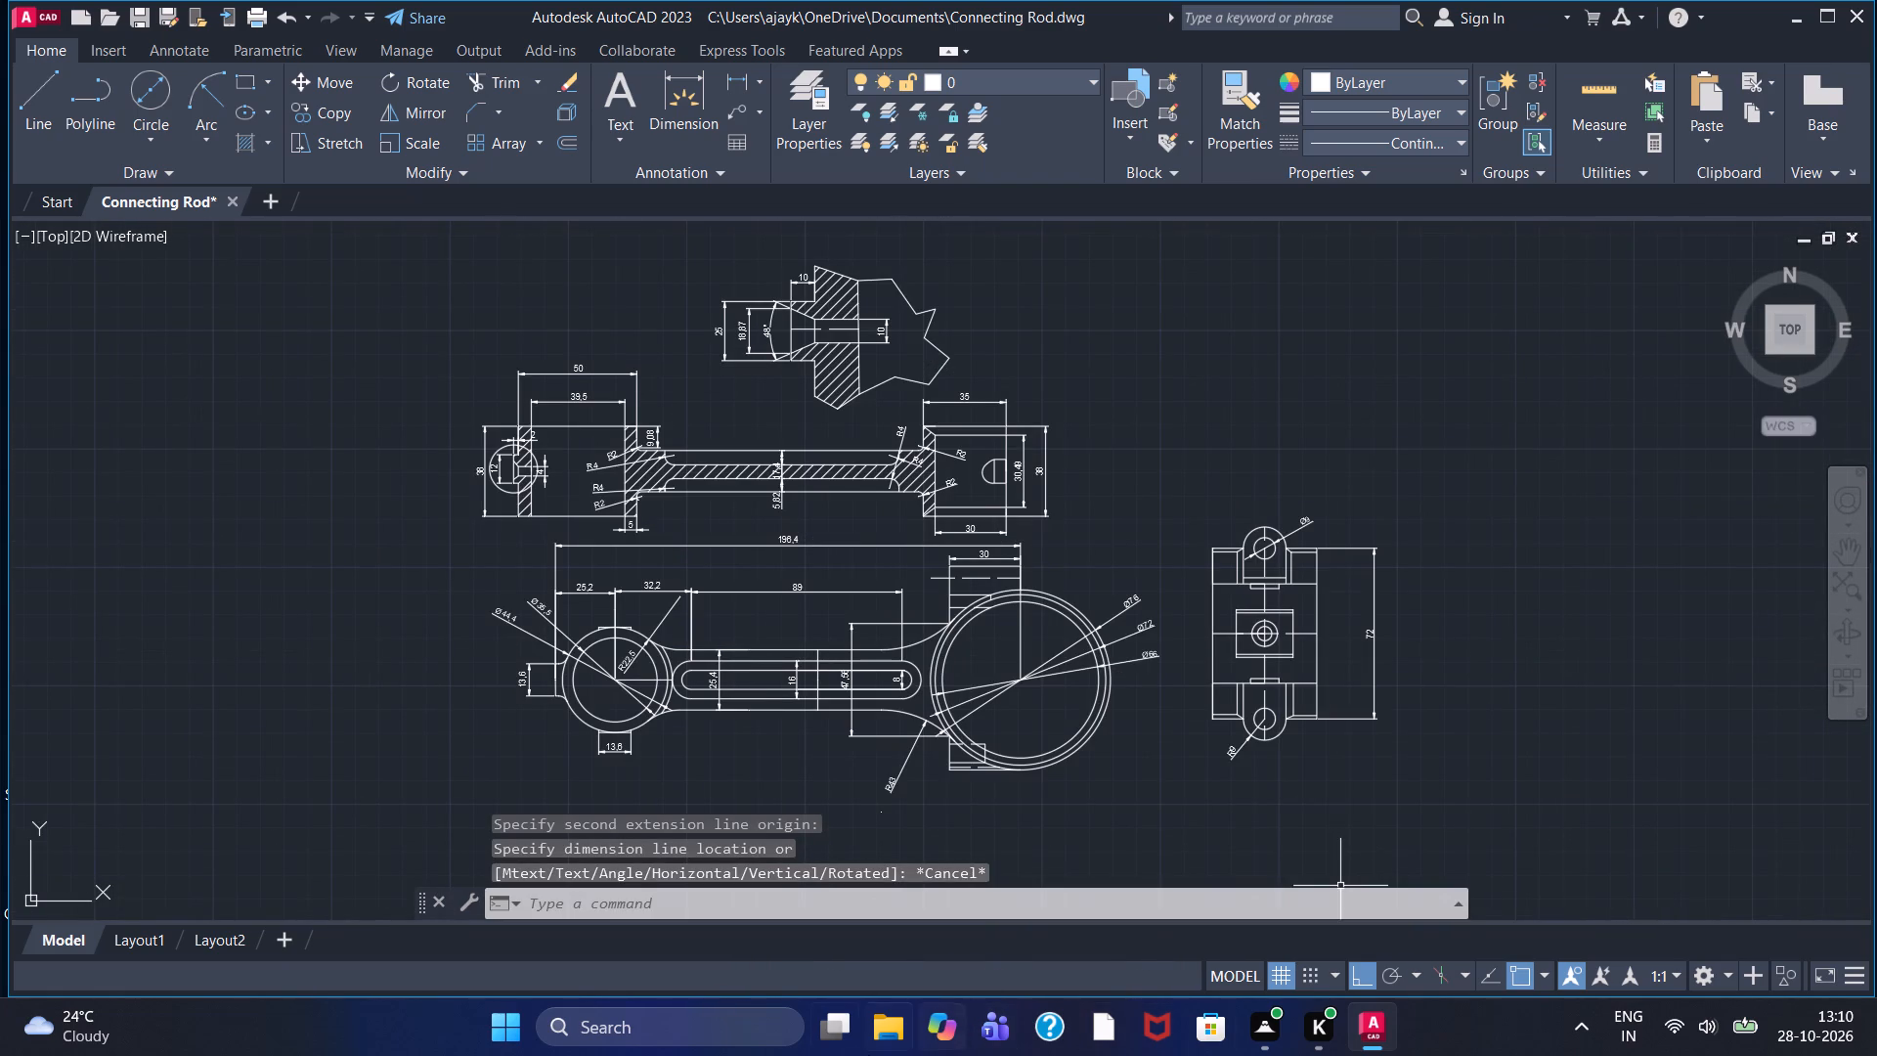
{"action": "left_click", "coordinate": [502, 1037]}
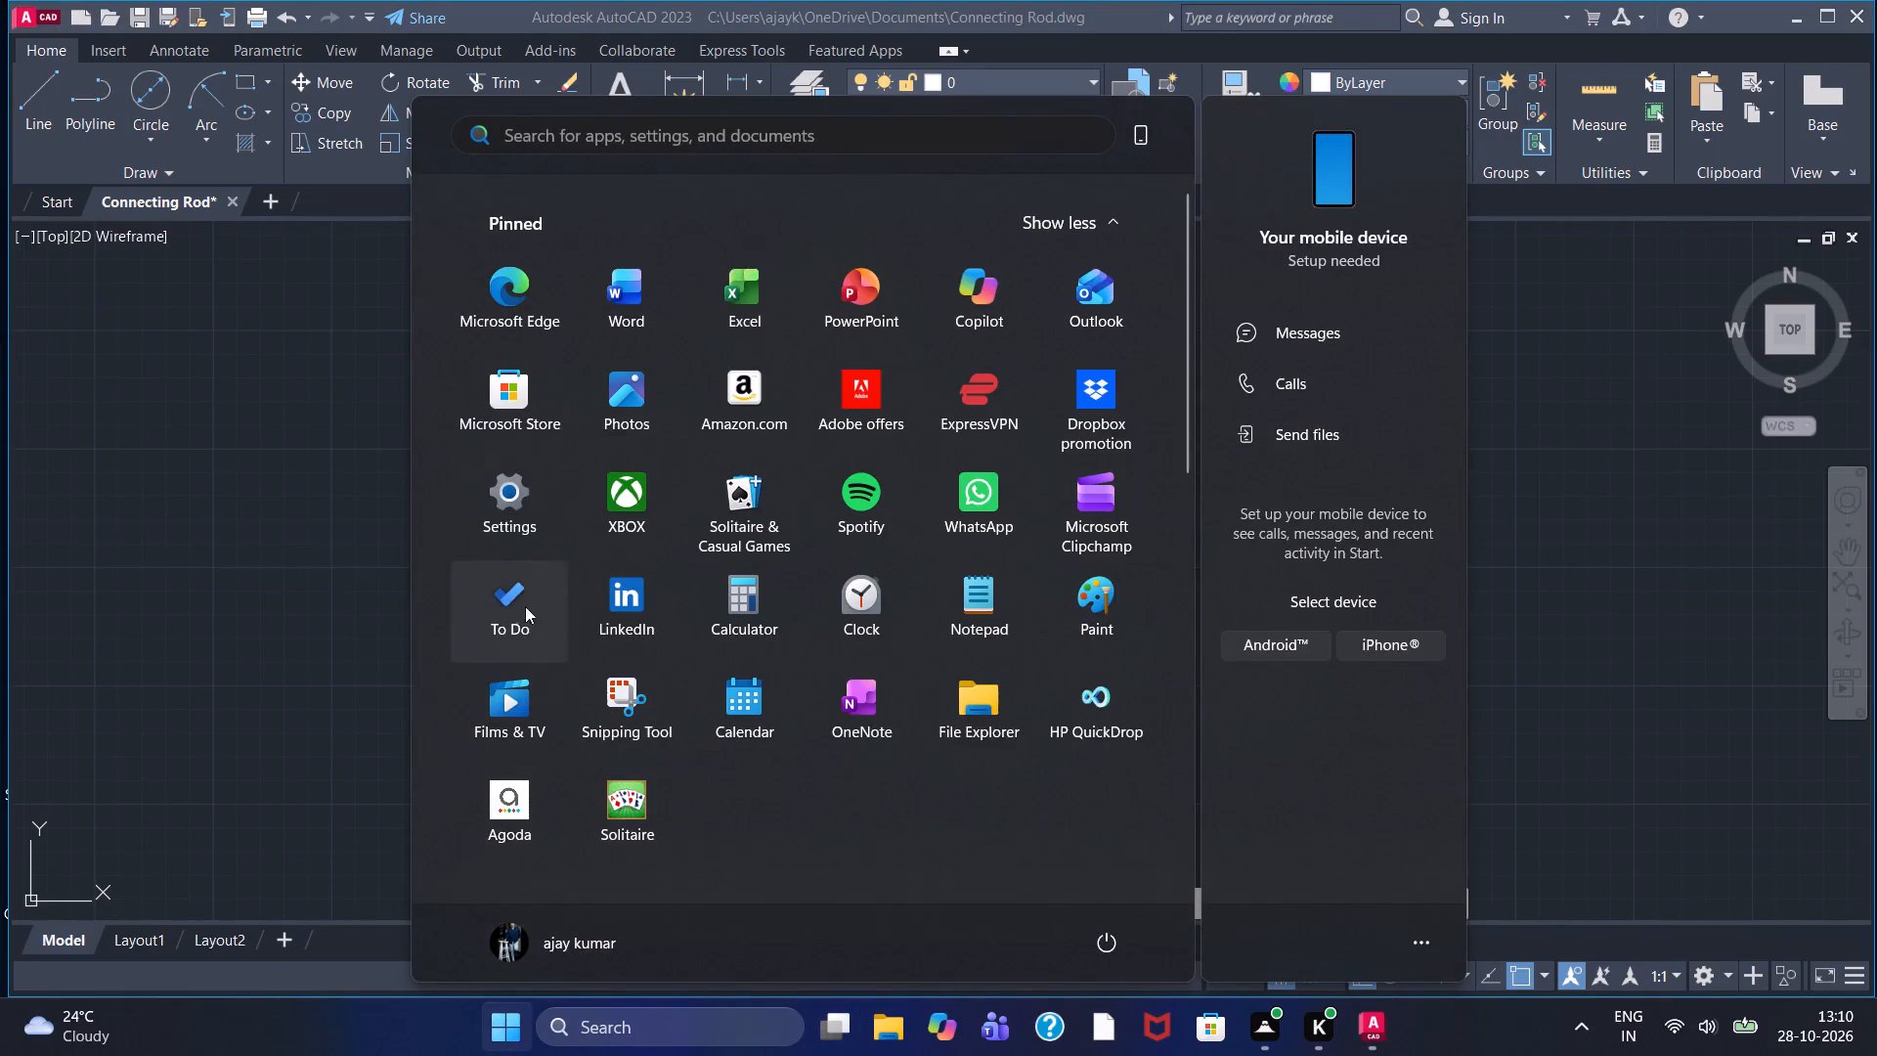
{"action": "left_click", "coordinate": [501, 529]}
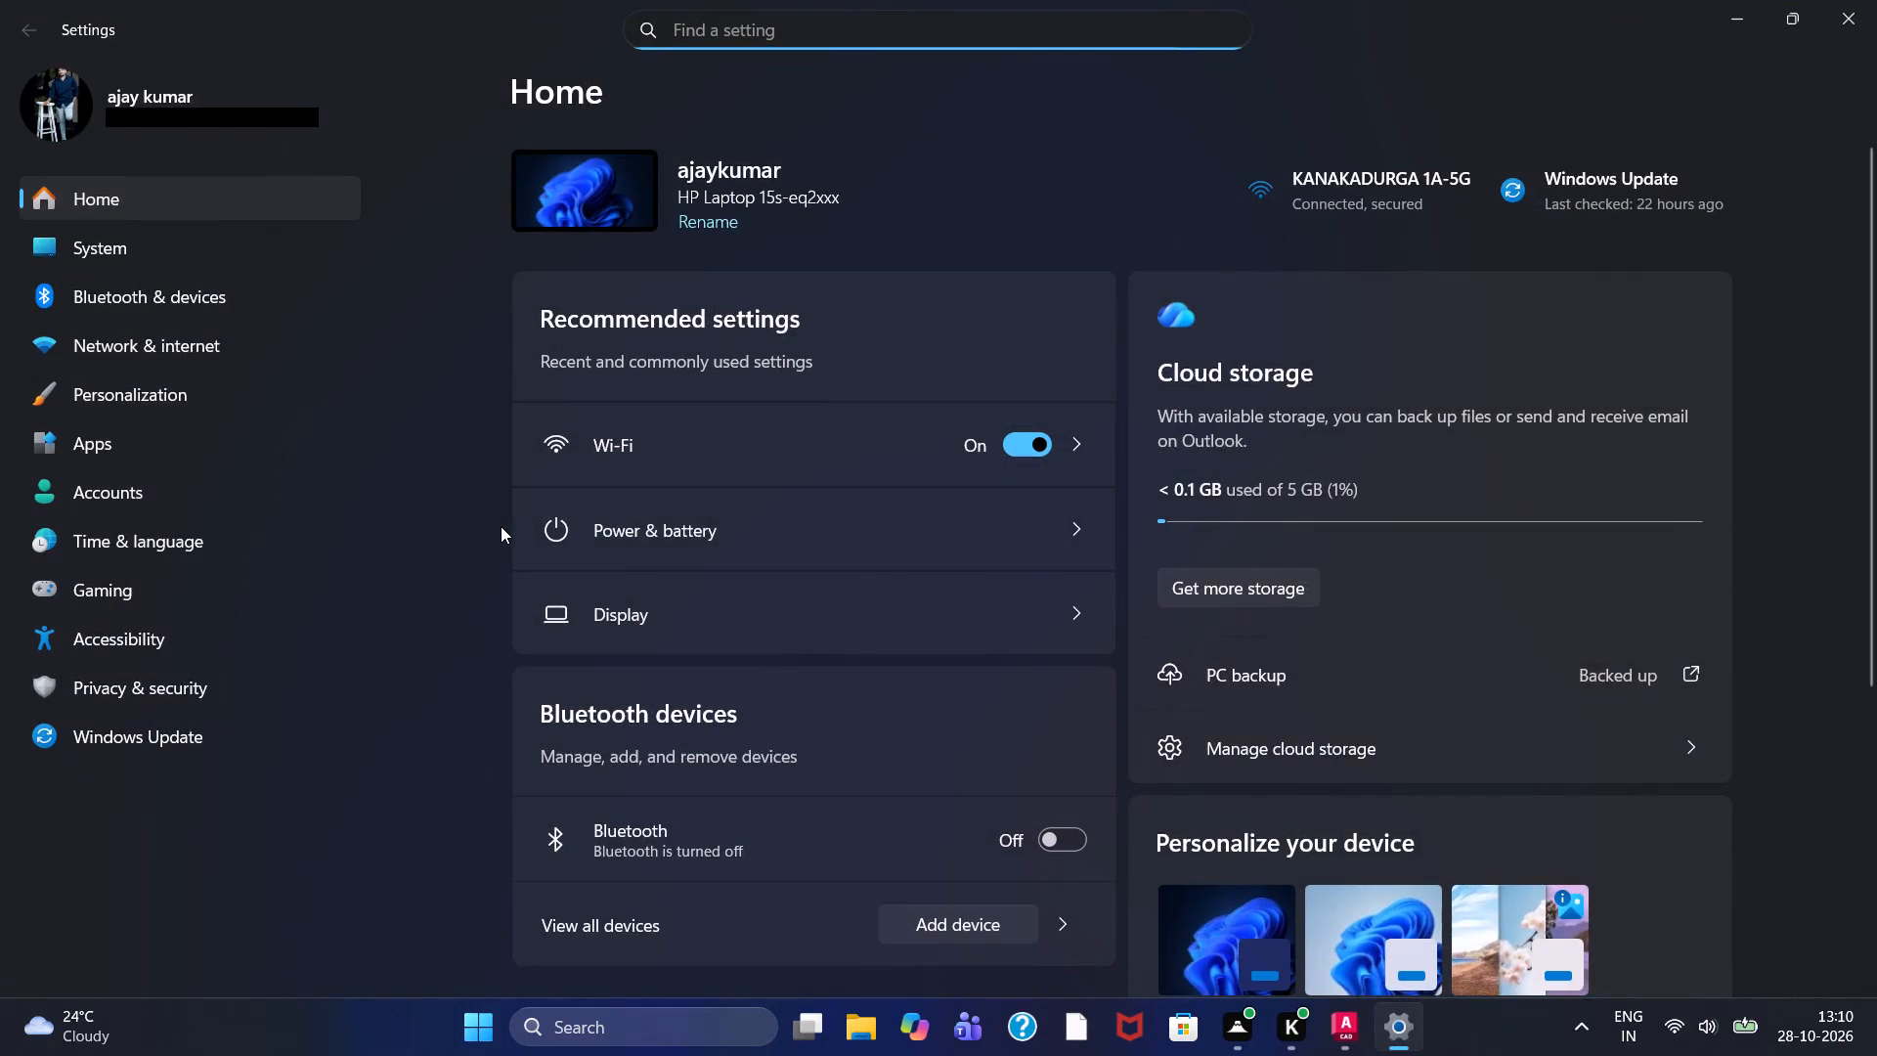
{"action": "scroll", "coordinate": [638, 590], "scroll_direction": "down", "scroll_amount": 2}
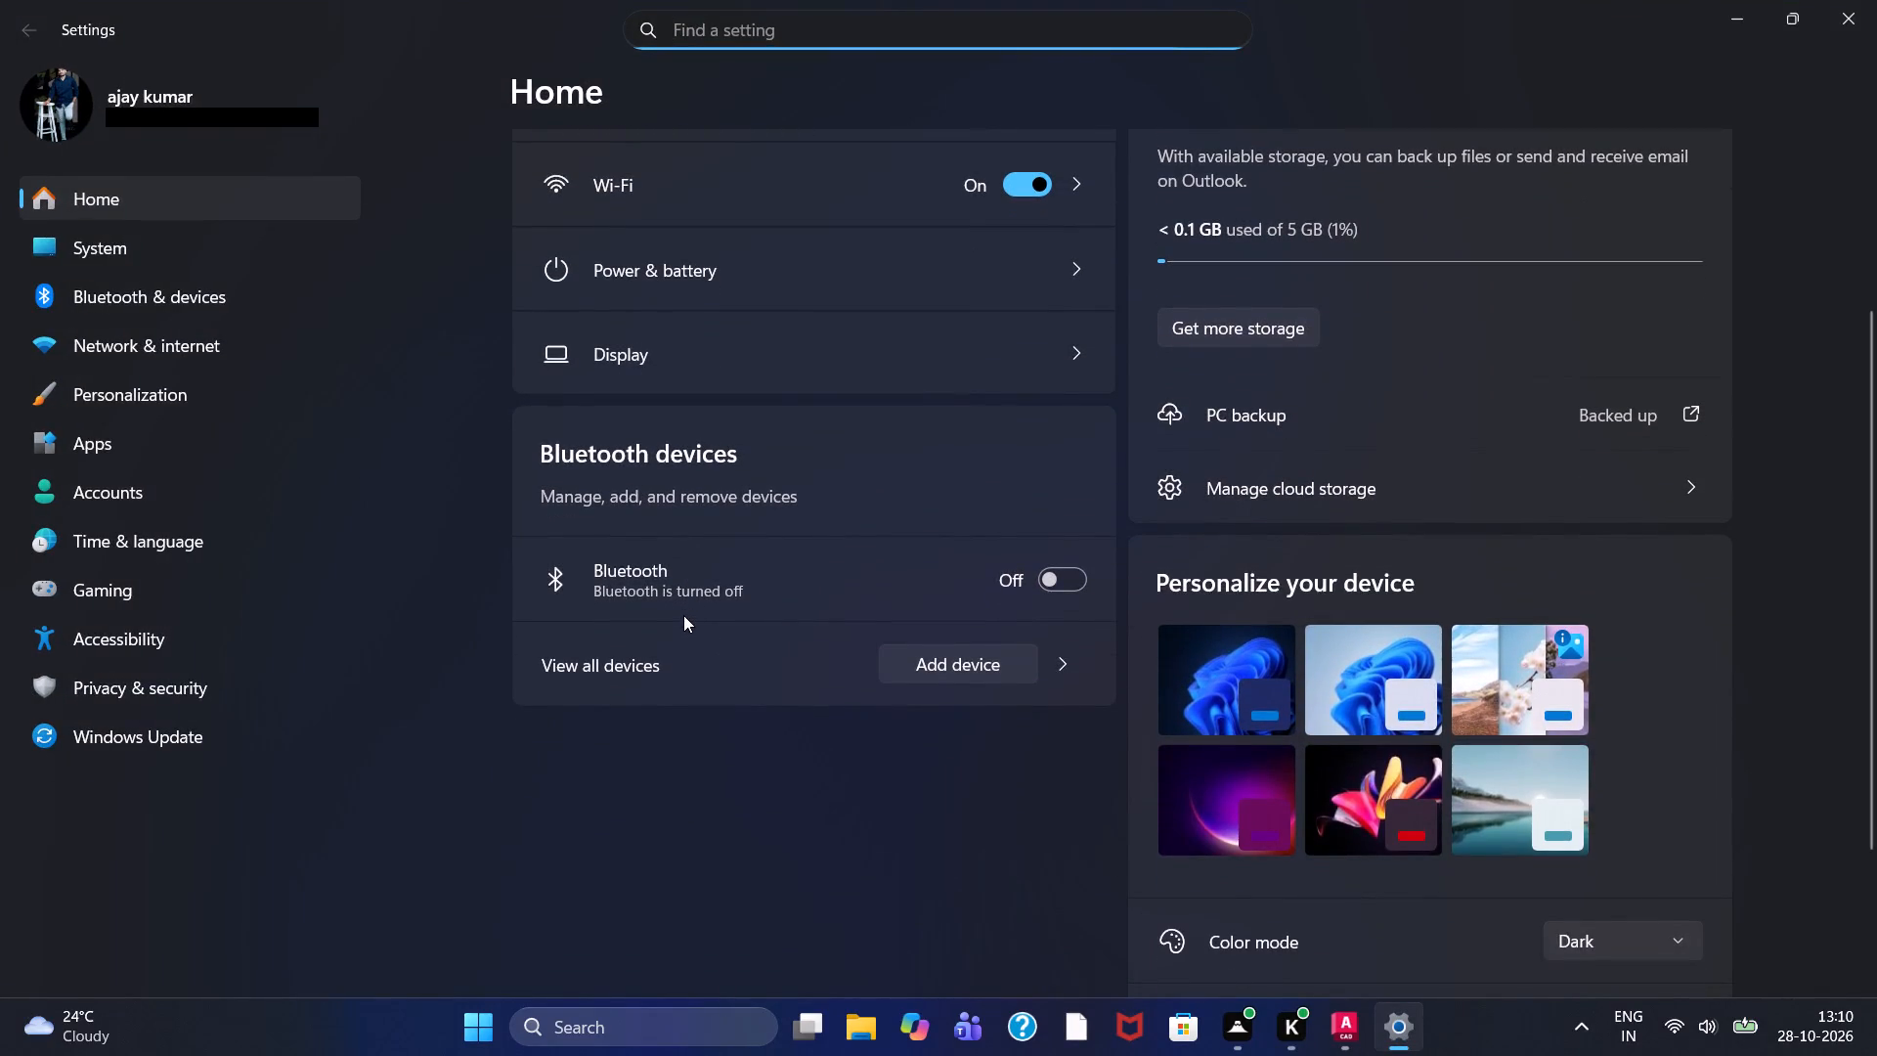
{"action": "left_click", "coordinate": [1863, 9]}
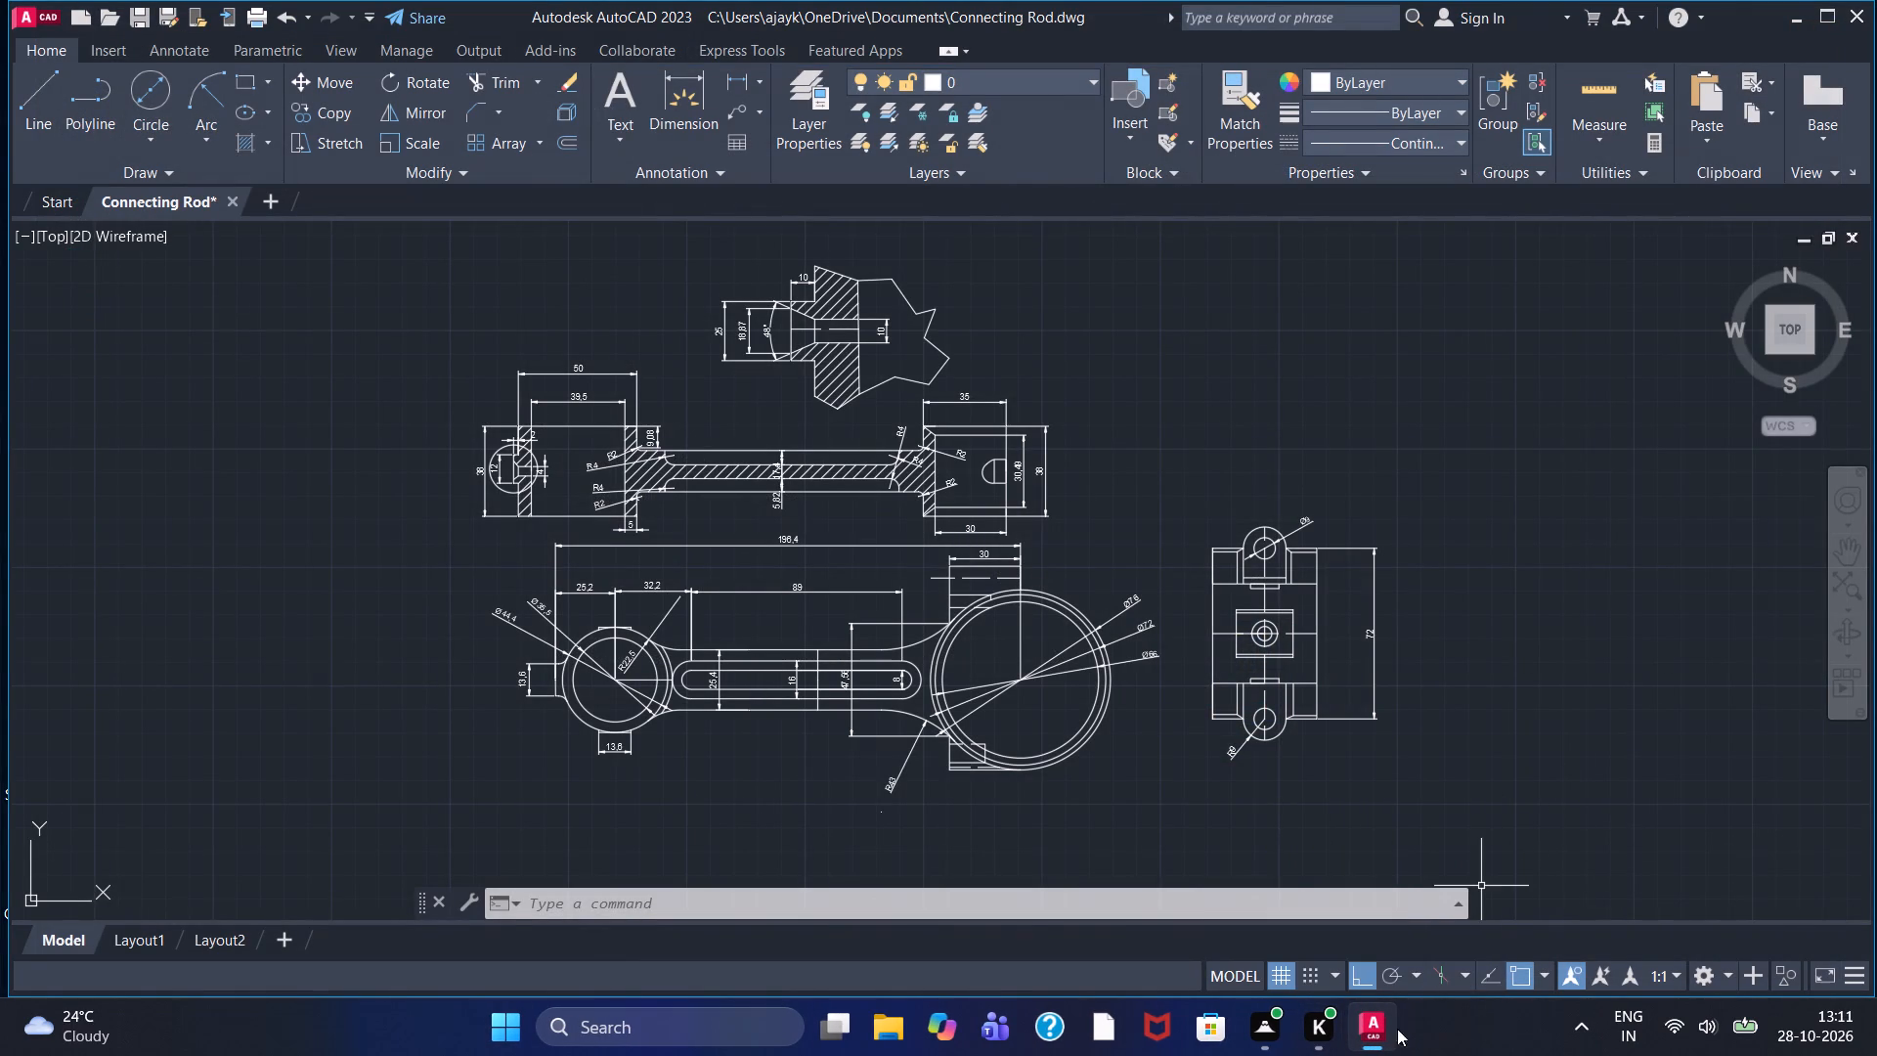
Close AutoCAD without saving the changes to Connecting Rod.dwg.
{"action": "left_click", "coordinate": [1862, 14]}
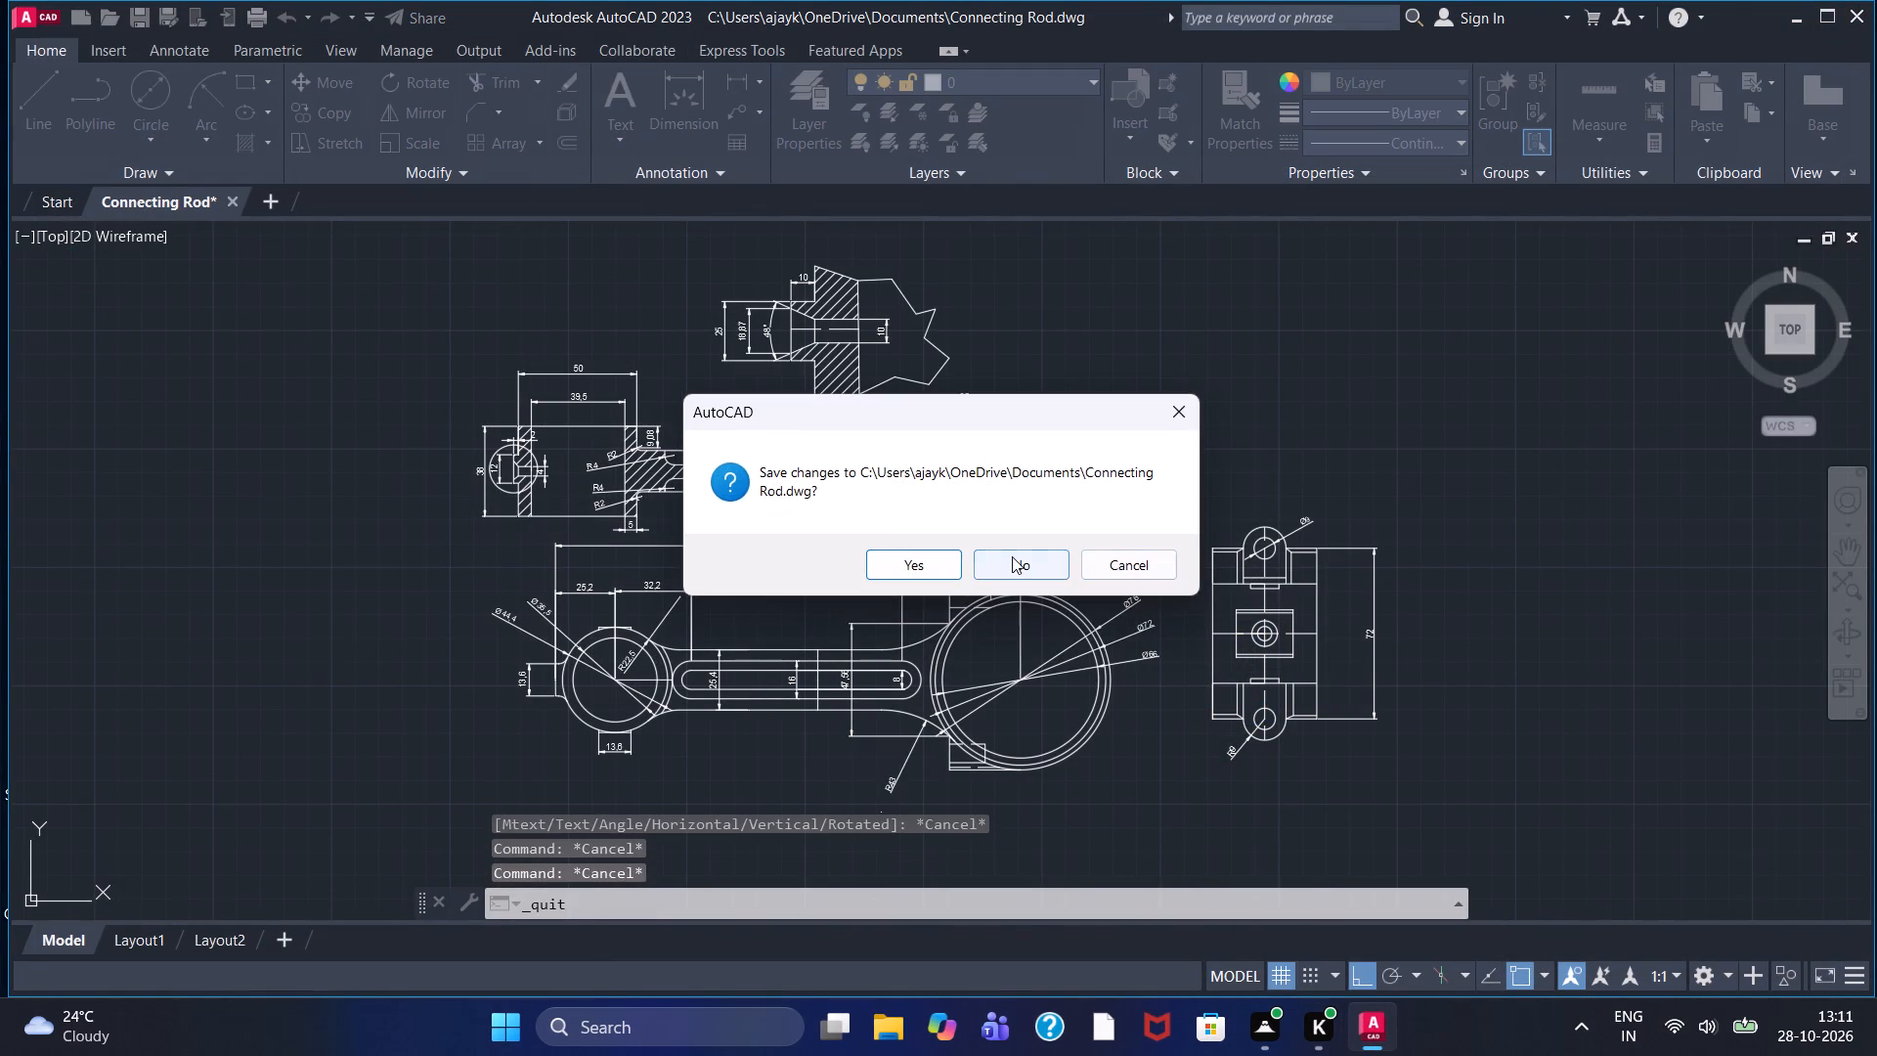
{"action": "left_click", "coordinate": [1012, 556]}
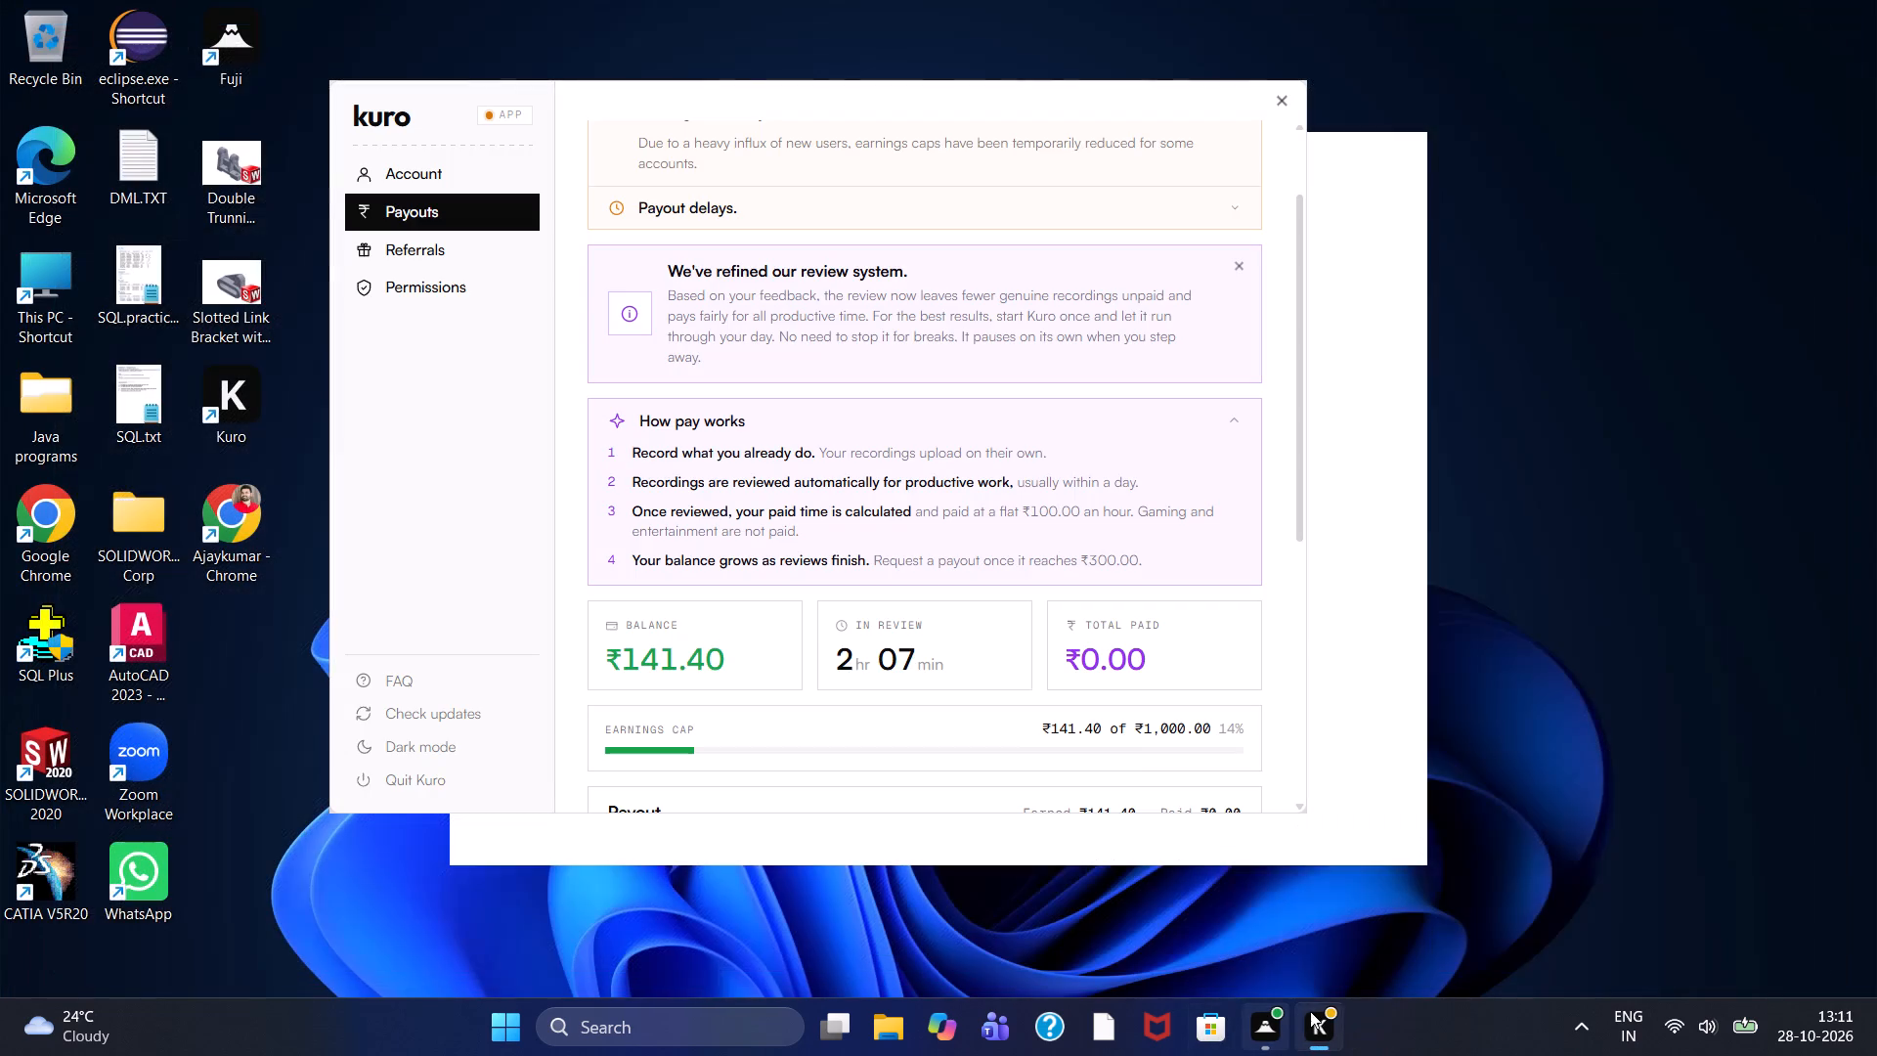